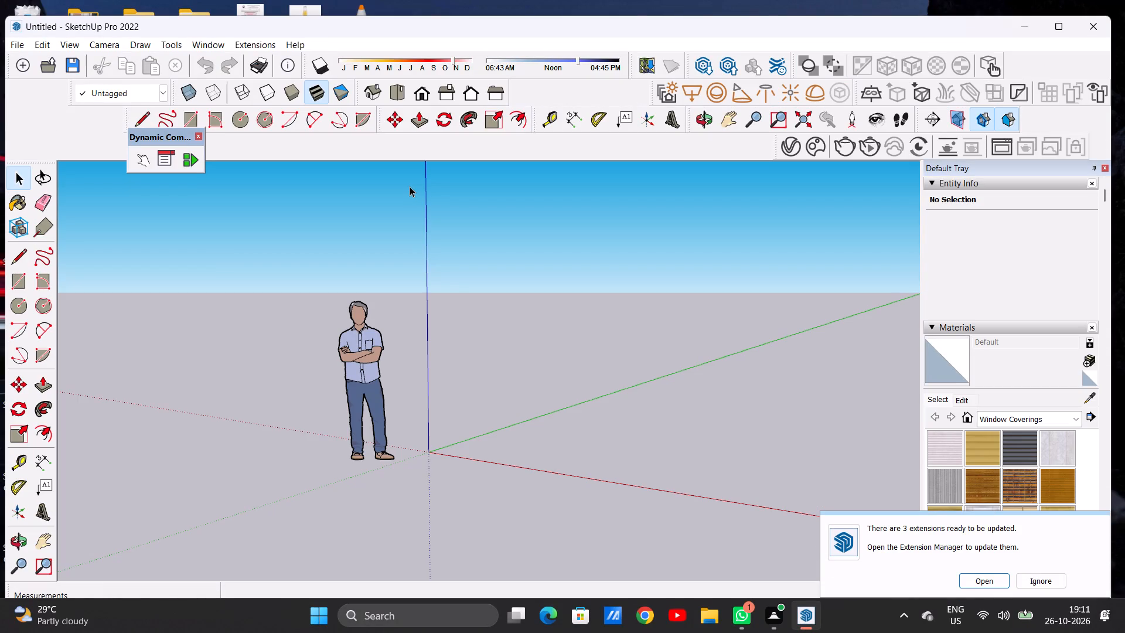
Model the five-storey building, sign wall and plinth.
In top view, draw a flat rectangle about 10' 3" by 6' 4" near the origin.
left_click(398, 90)
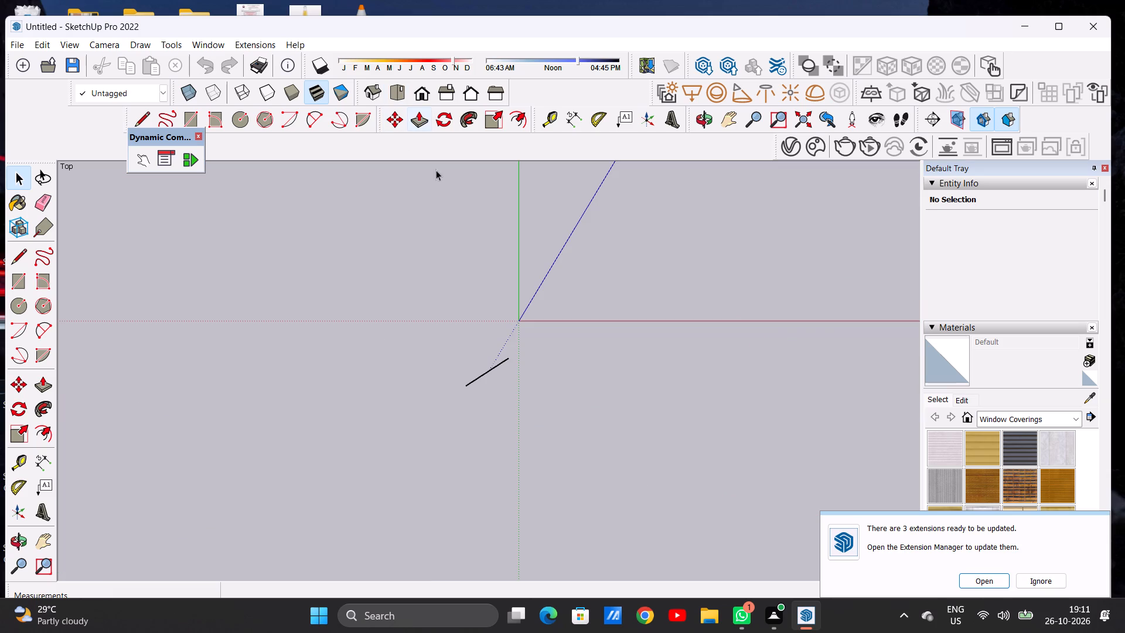
scroll(749, 225, "up", 15)
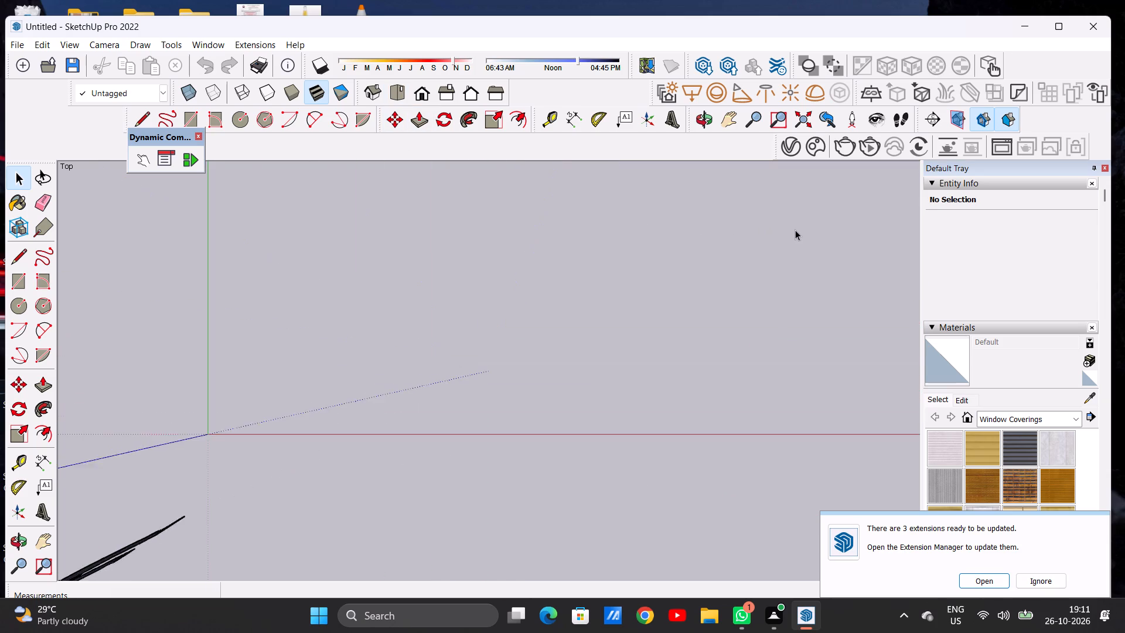
scroll(795, 230, "up", 3)
left_click(725, 120)
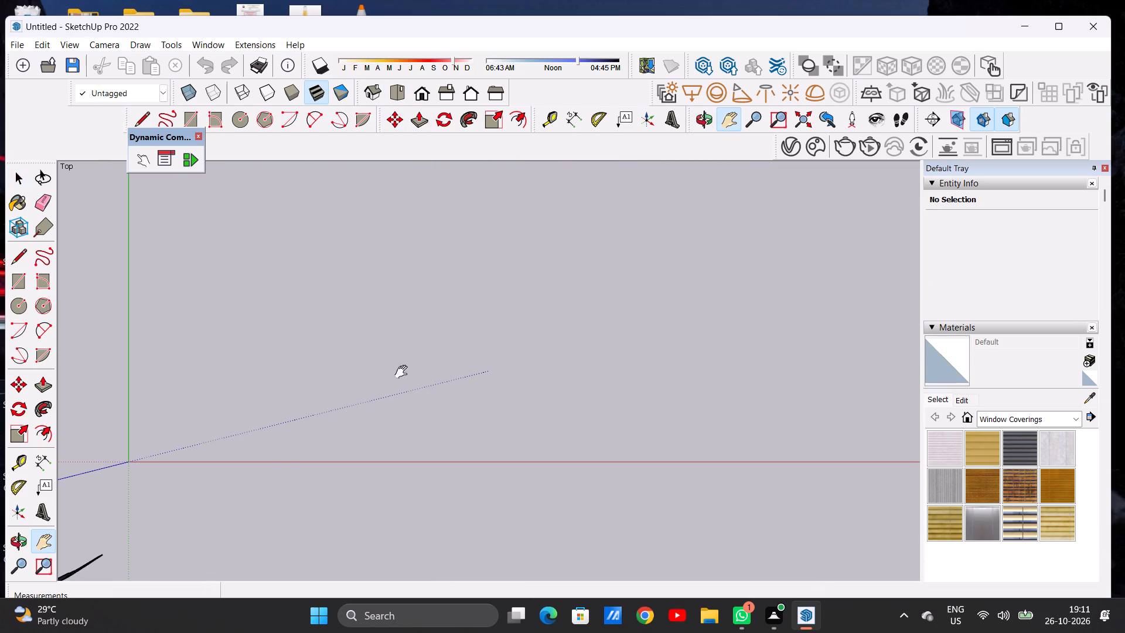
left_click_drag(194, 416, 135, 517)
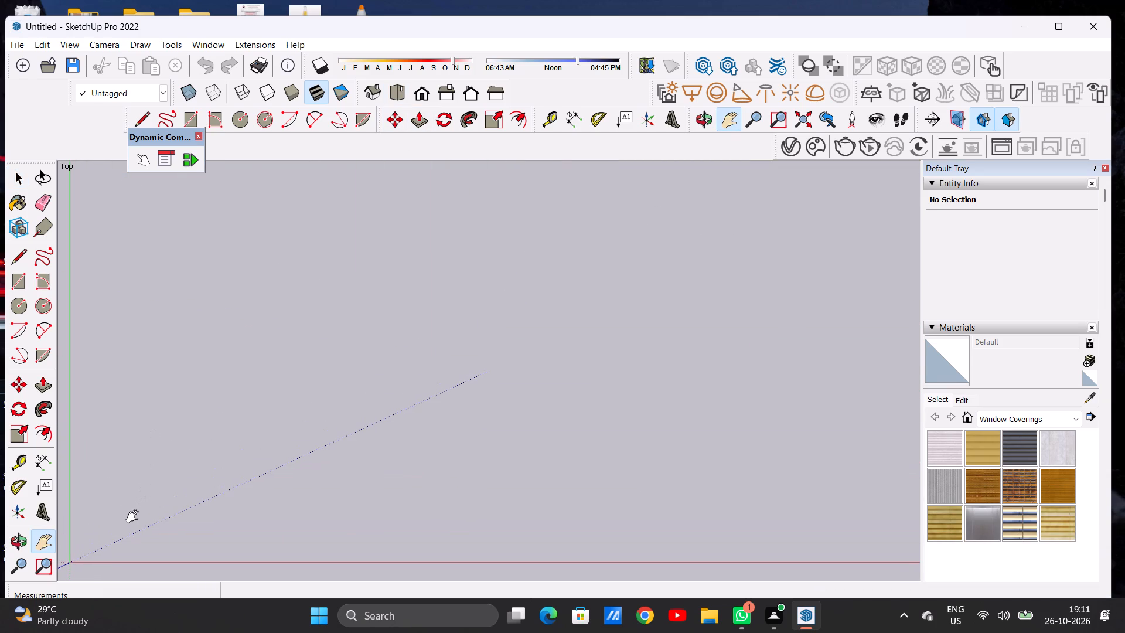
key("space")
key("space")
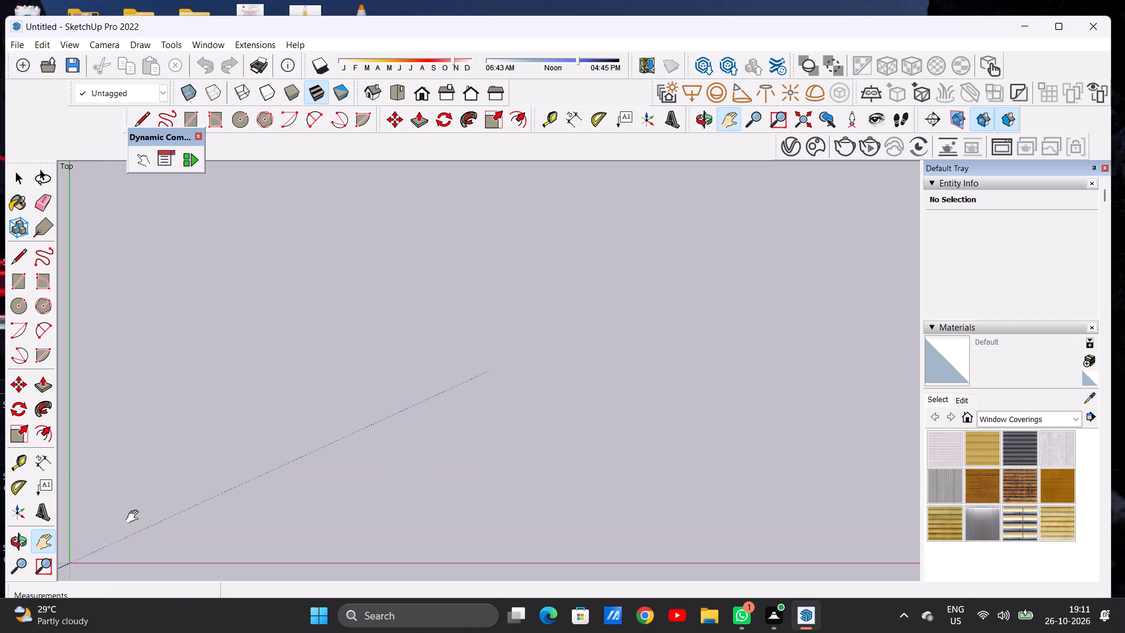
key("space")
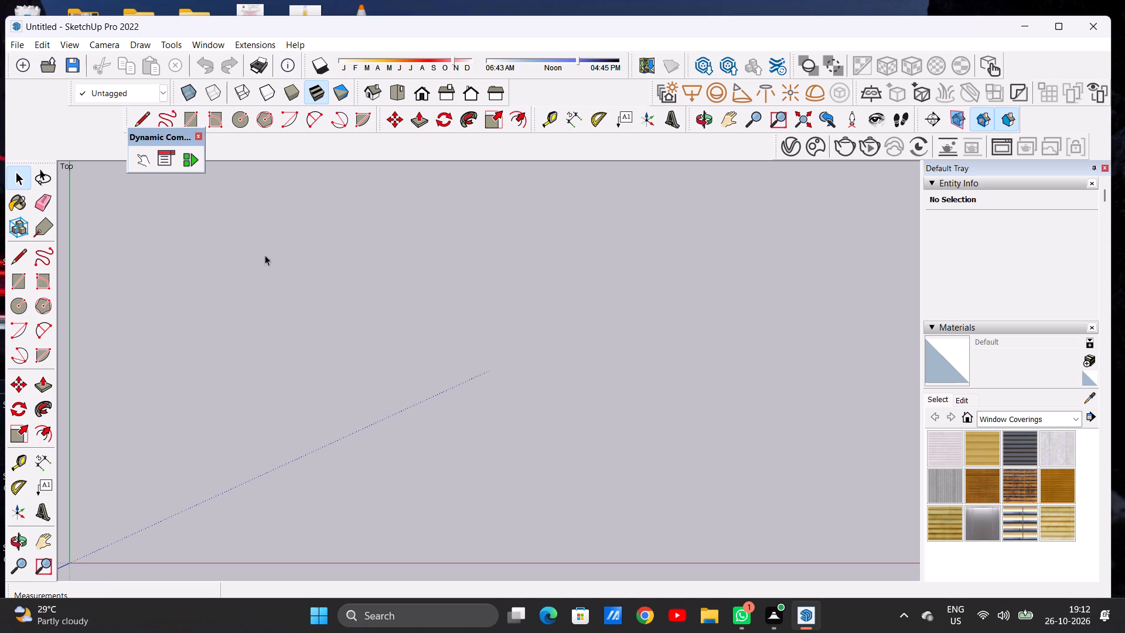
left_click(191, 118)
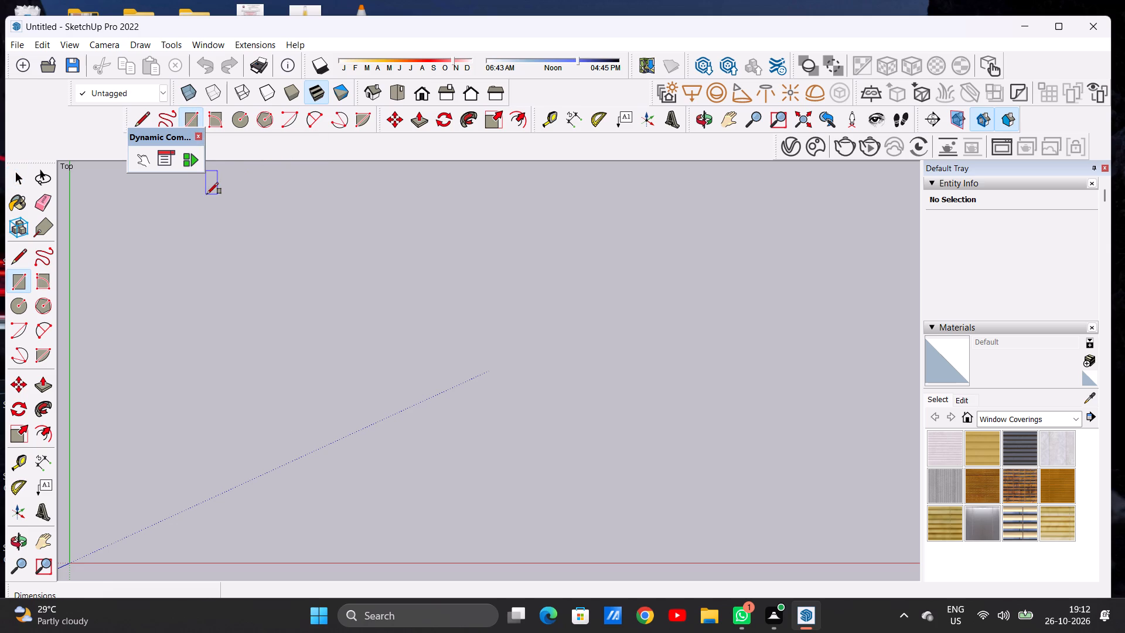
left_click(226, 176)
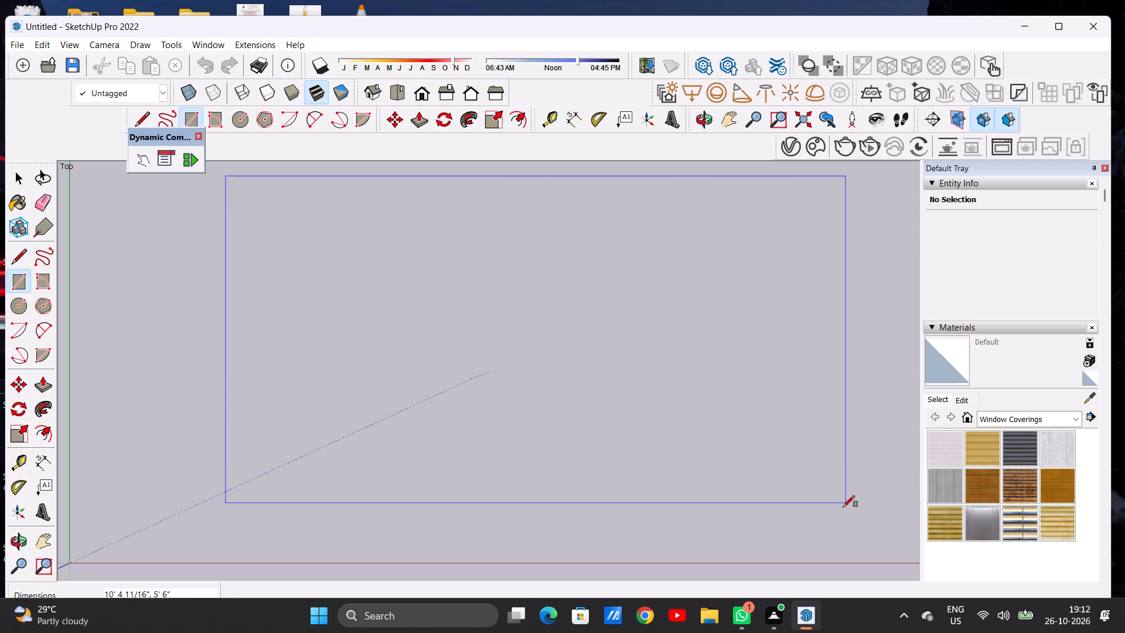
left_click(839, 553)
key("space")
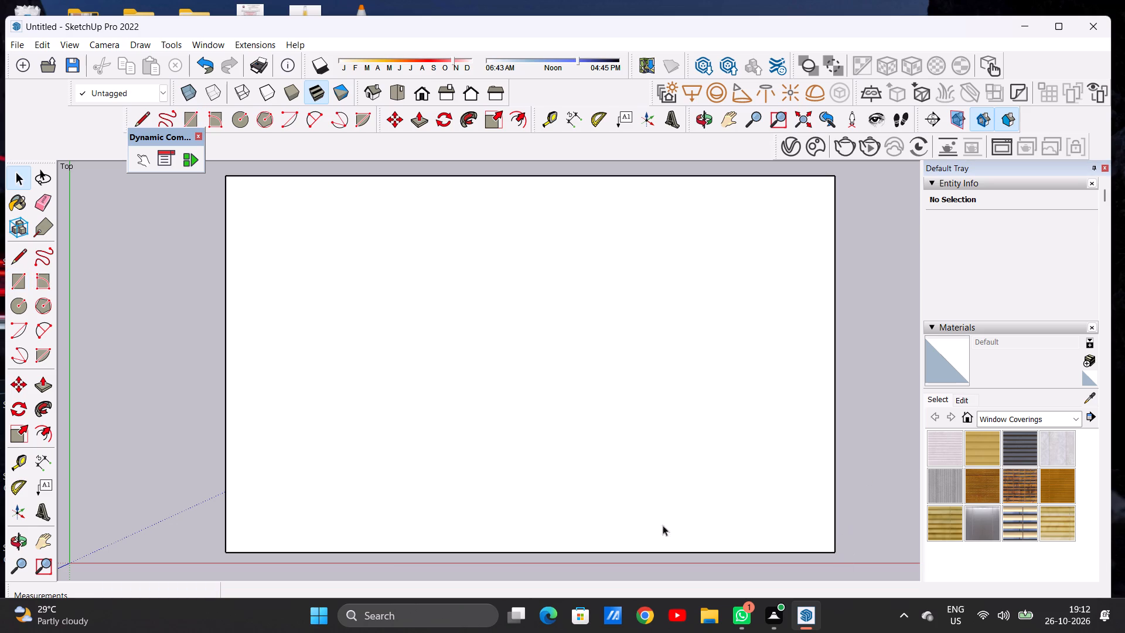
Move the whole rectangle, face and edges, diagonally away from the origin along the ground plane.
scroll(425, 502, "down", 6)
scroll(404, 501, "up", 1)
scroll(399, 499, "down", 13)
scroll(474, 438, "up", 7)
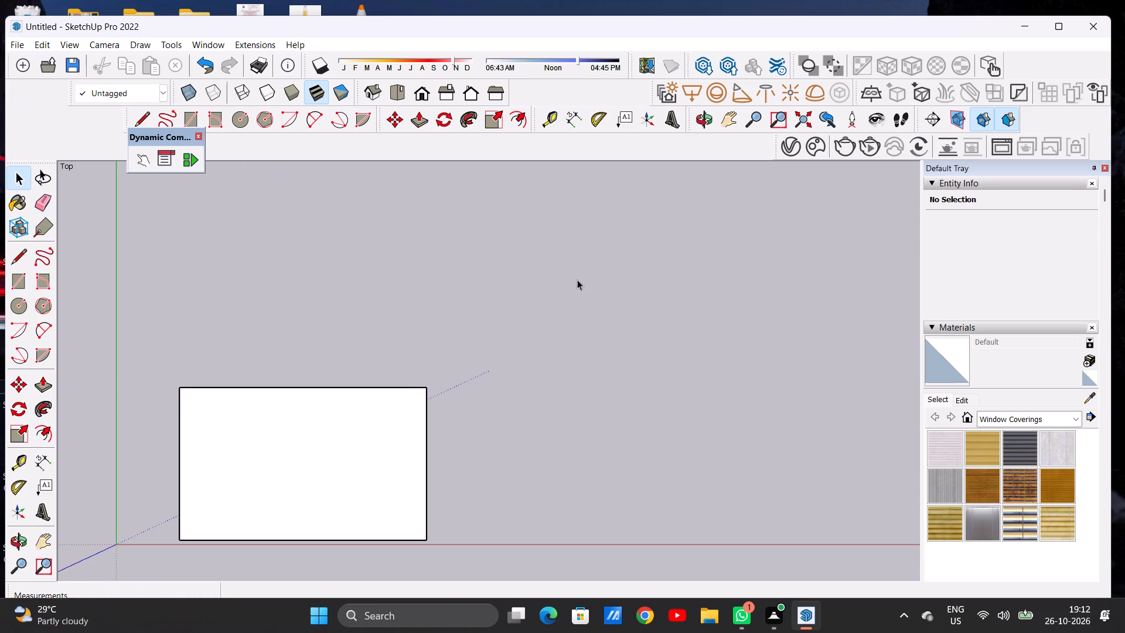
left_click(733, 114)
left_click_drag(214, 427, 195, 431)
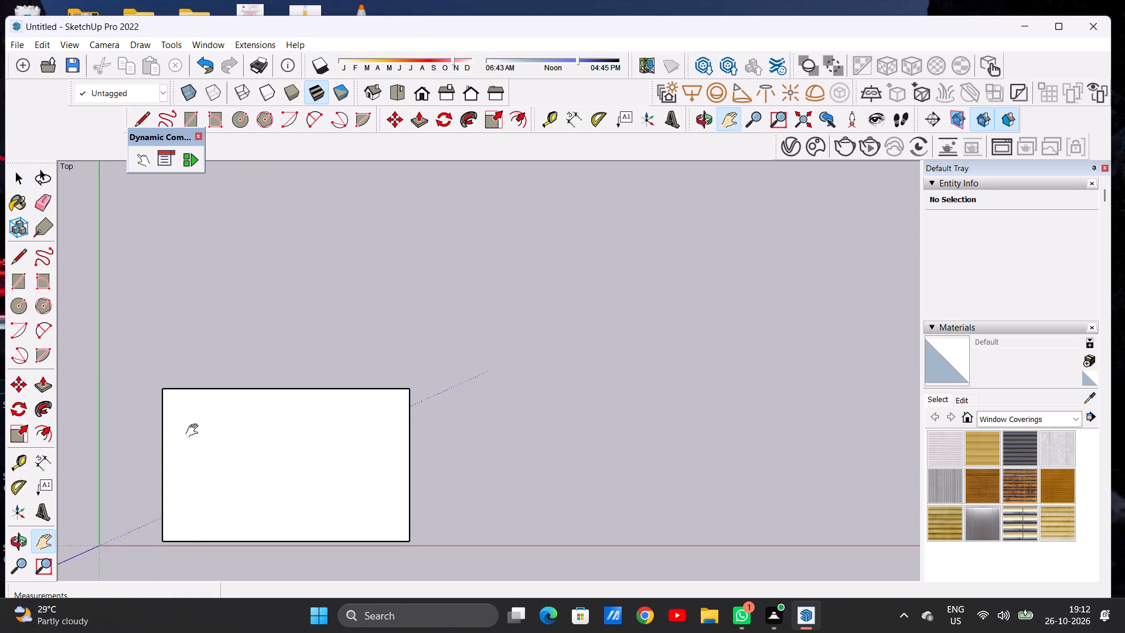
left_click_drag(195, 431, 166, 450)
key("space")
triple_click(252, 462)
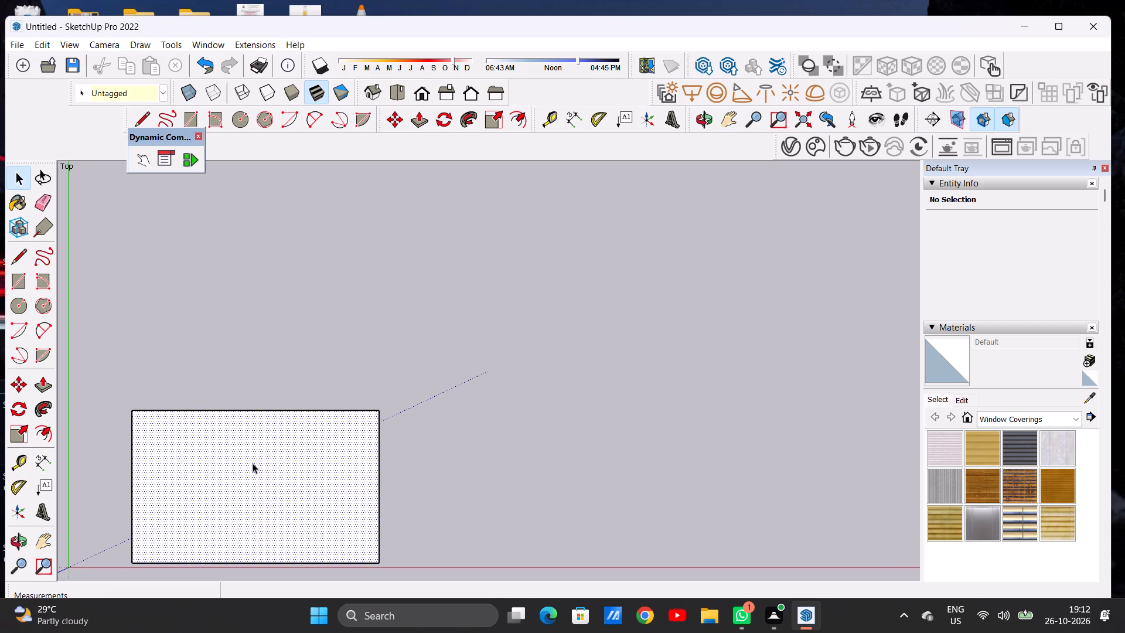
key("m")
left_click(377, 407)
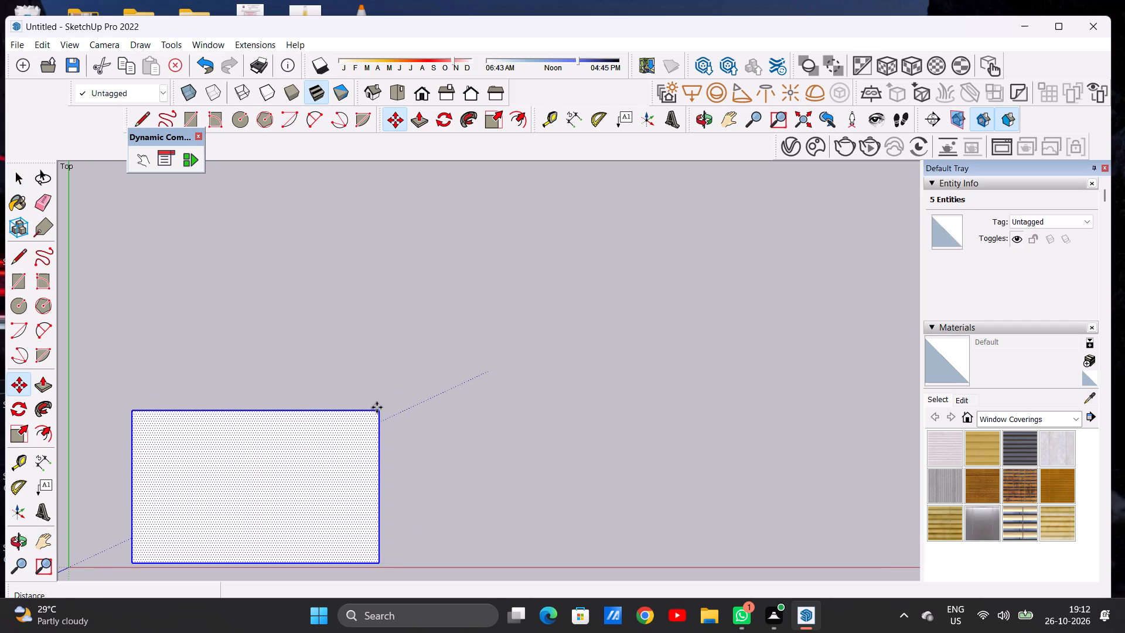
left_click(592, 294)
key("space")
left_click(703, 294)
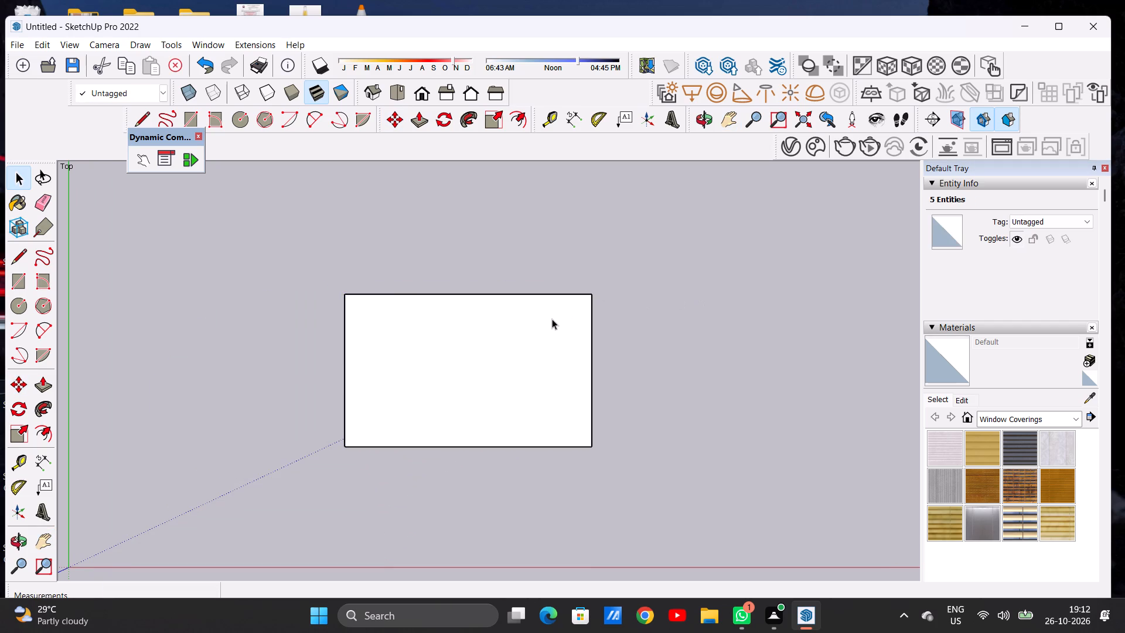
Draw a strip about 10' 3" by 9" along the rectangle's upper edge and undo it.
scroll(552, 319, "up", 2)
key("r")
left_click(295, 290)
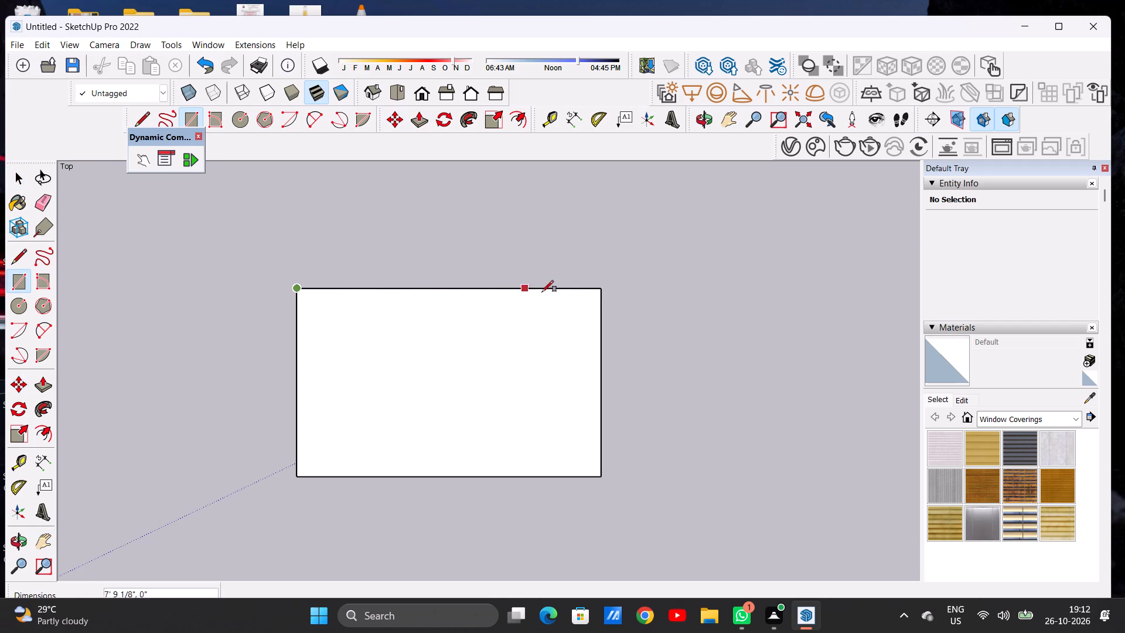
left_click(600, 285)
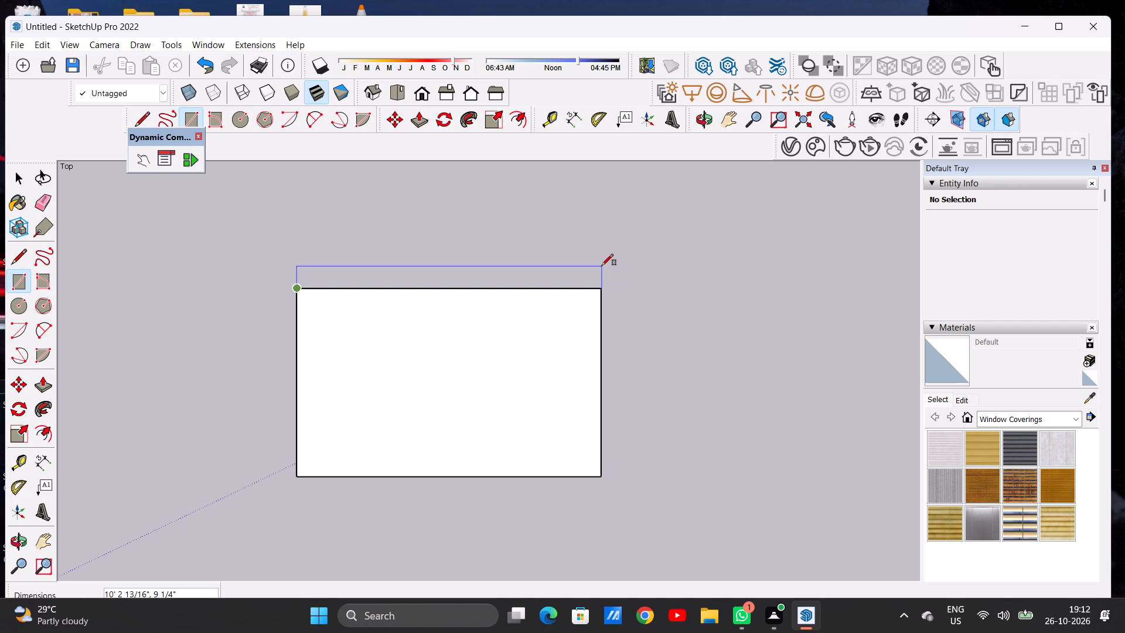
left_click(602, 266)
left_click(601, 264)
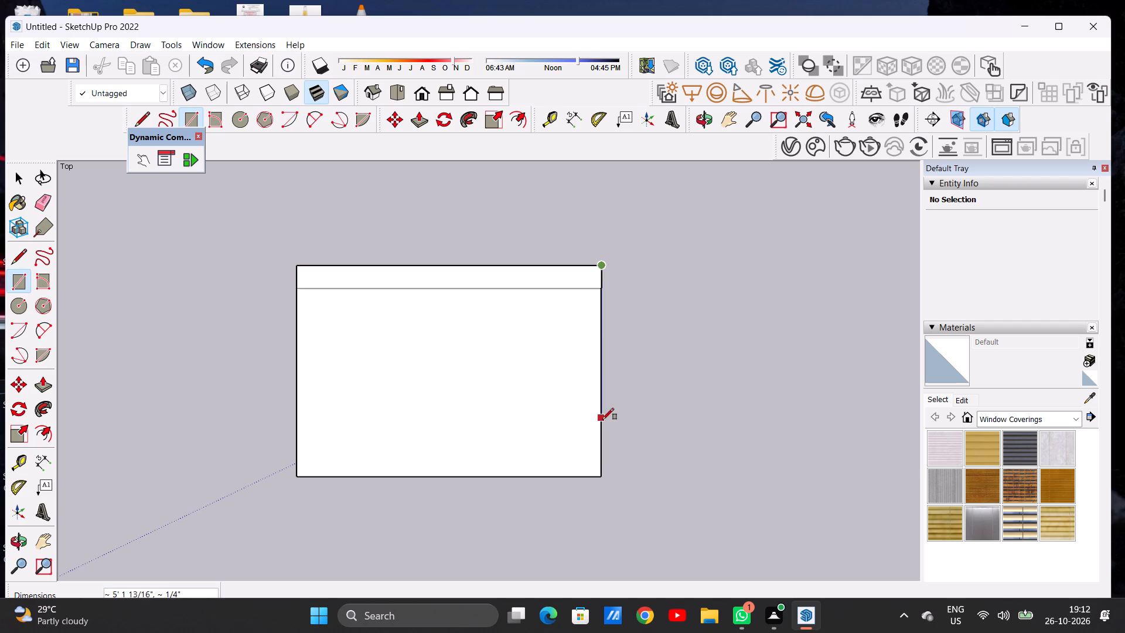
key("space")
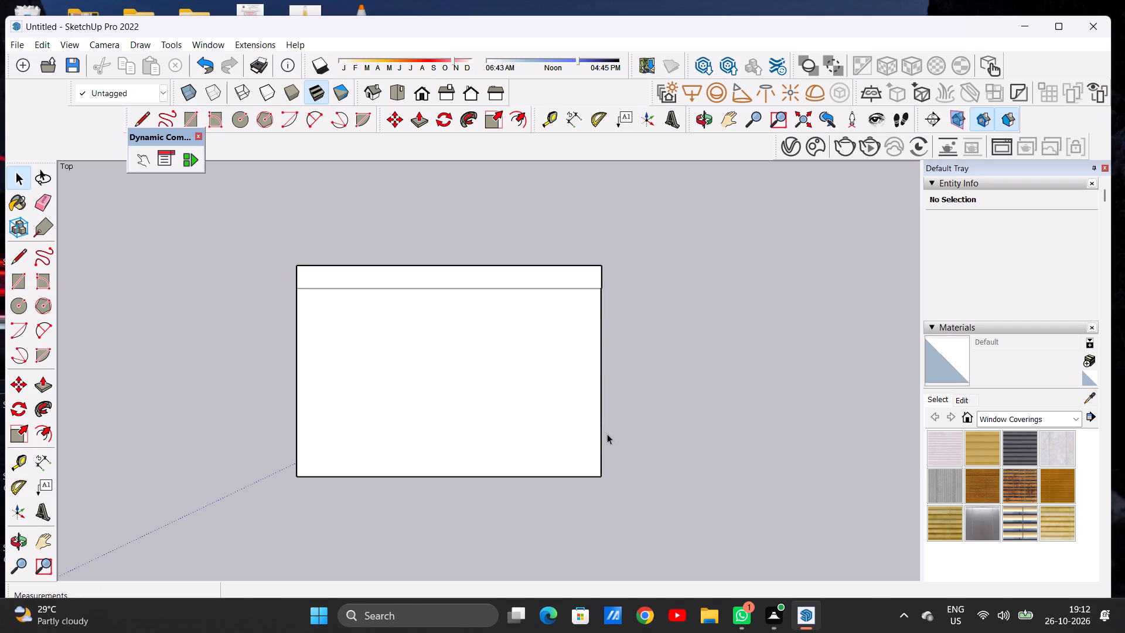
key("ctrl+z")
Draw an adjoining rectangle about 2' 7" wide and 6' 4" deep against the main rectangle's right edge.
key("r")
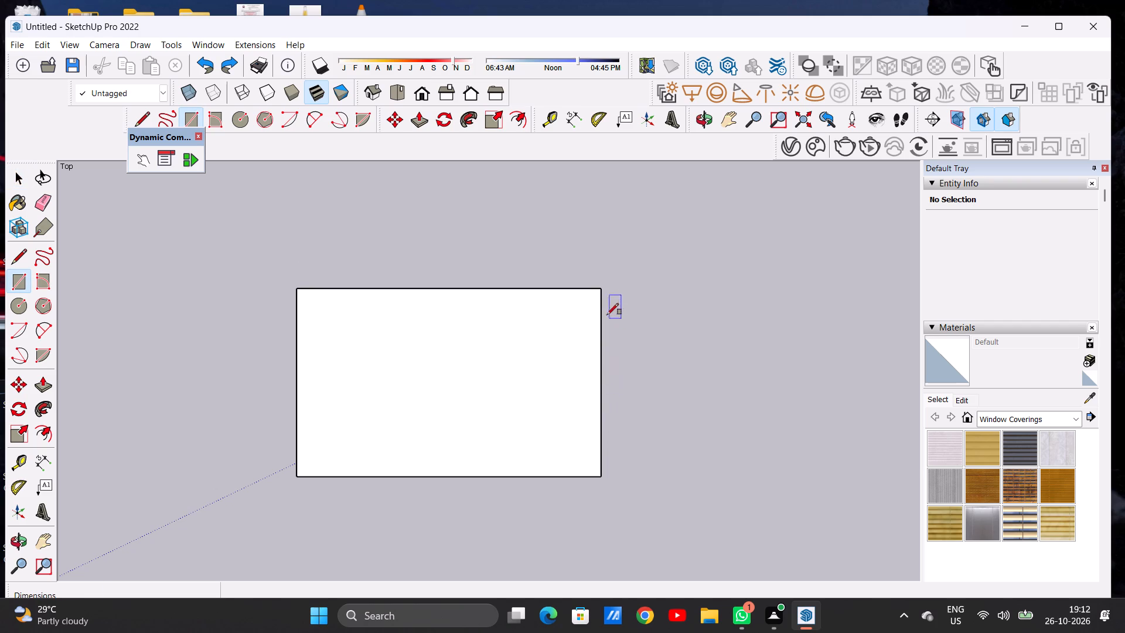
left_click(599, 292)
left_click(598, 477)
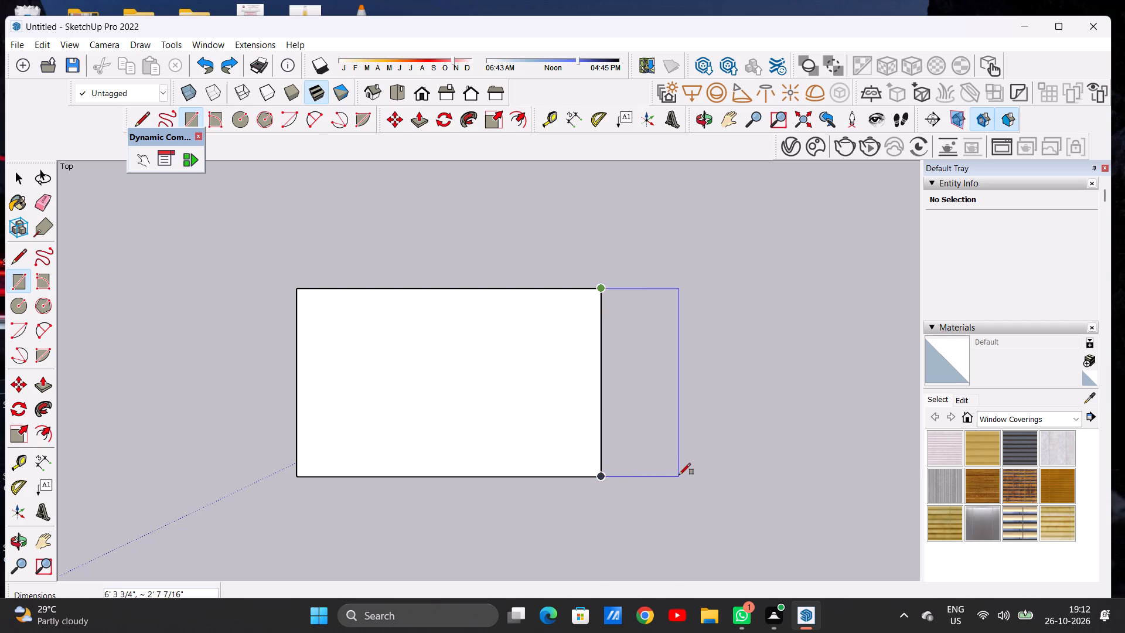
left_click(679, 475)
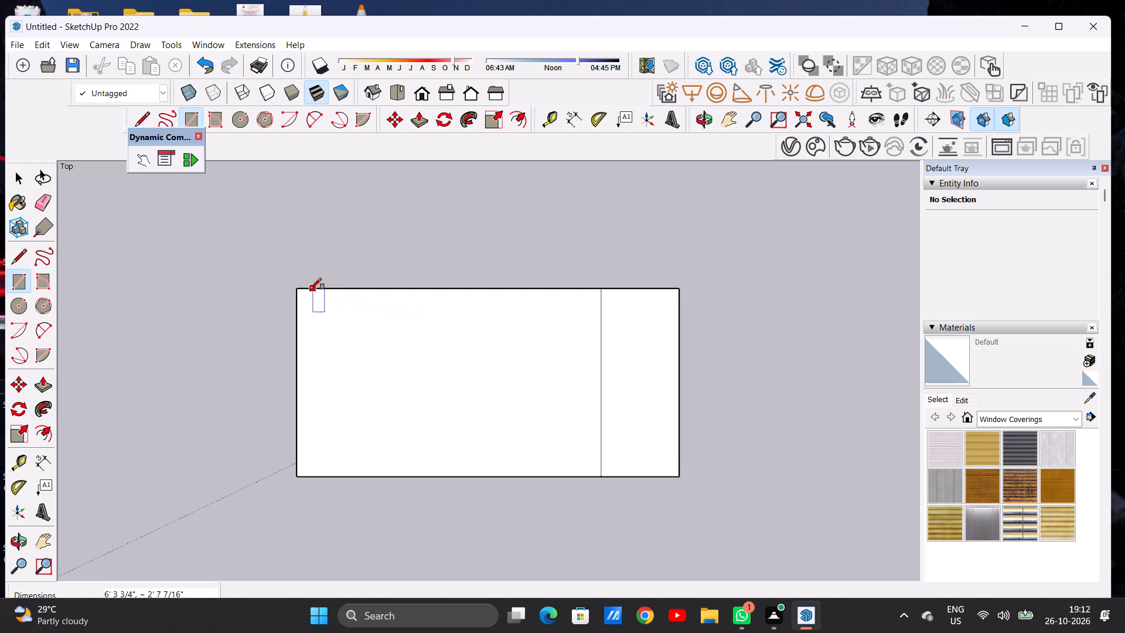
Draw a rectangle about 12' 10" by 2' 2" along the combined shape's full upper edge.
left_click(298, 285)
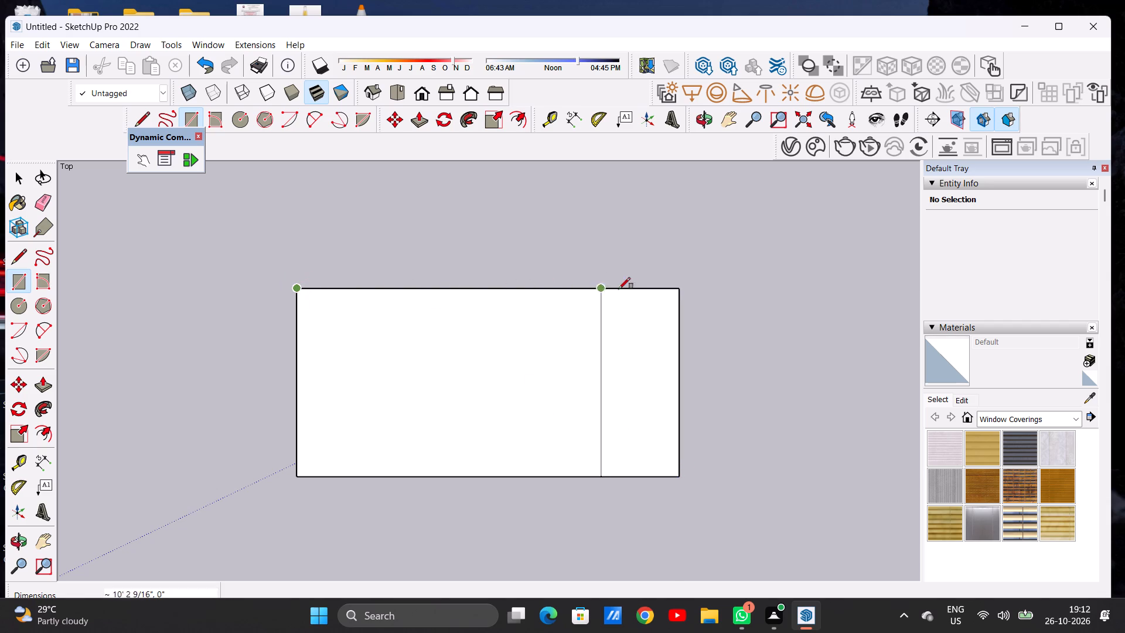
left_click(679, 288)
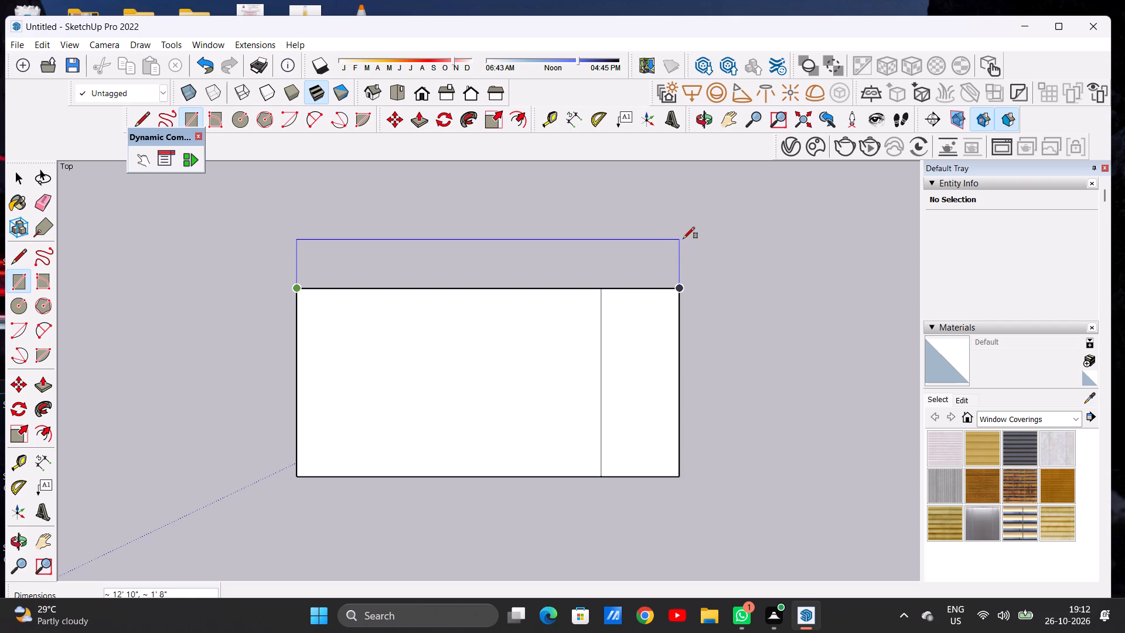
left_click(684, 224)
key("space")
Erase the inner dividing edges so the adjoining rectangles merge into a single face.
key("e")
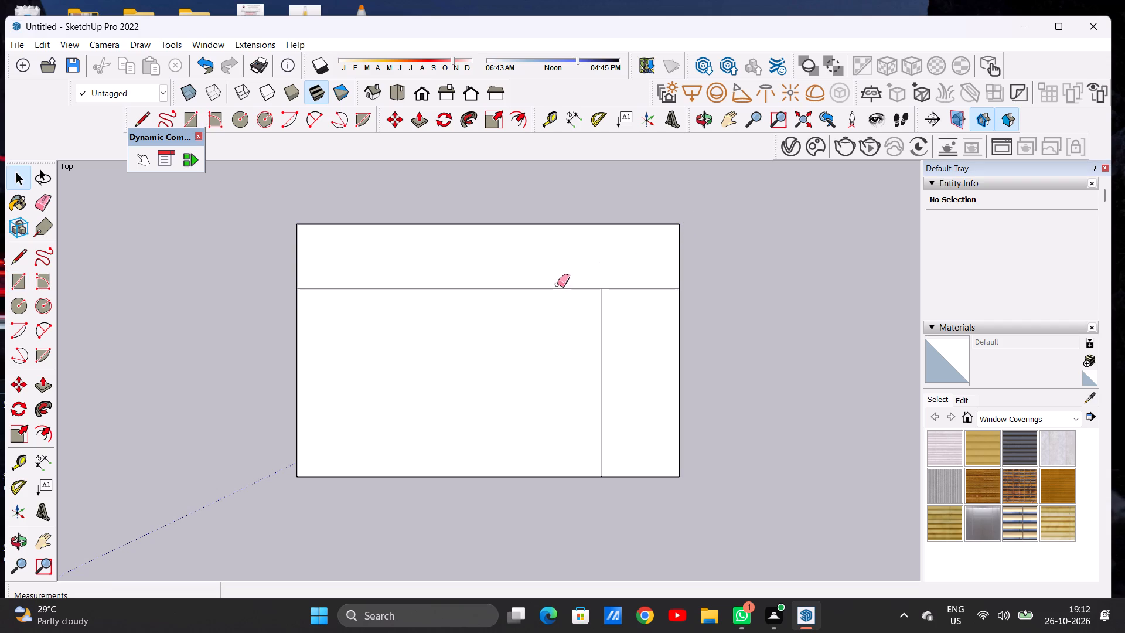
left_click_drag(557, 278, 567, 297)
left_click_drag(604, 285, 586, 334)
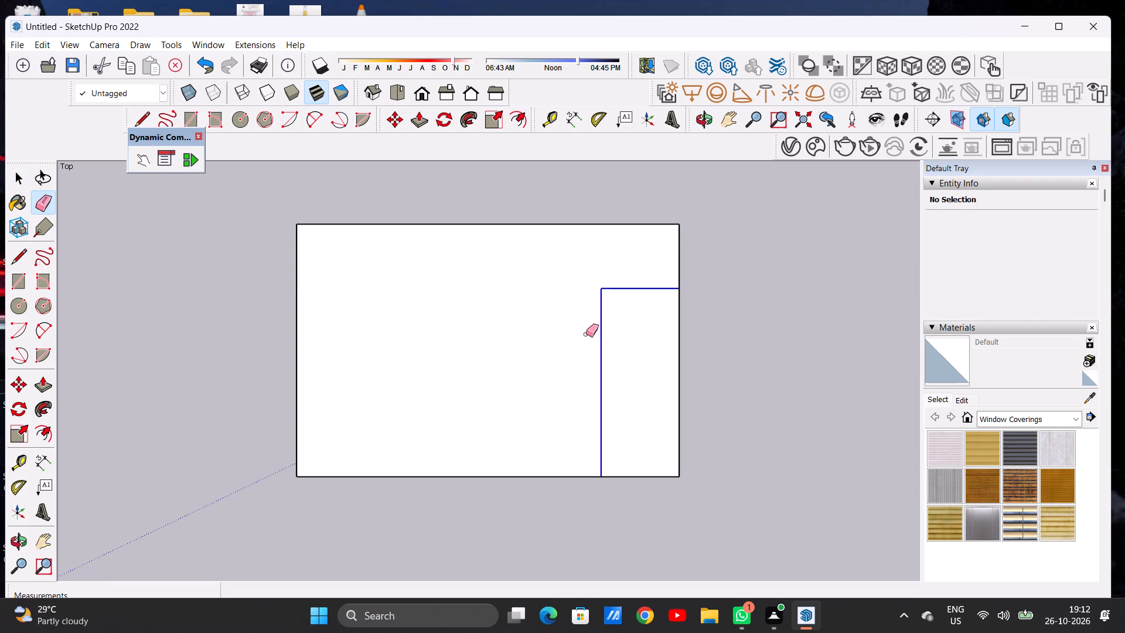
left_click_drag(586, 334, 583, 336)
Extend the face with a rectangle about 4' wide and 8' 6" deep on its right edge, erasing the shared edge.
scroll(434, 370, "down", 9)
scroll(470, 352, "up", 7)
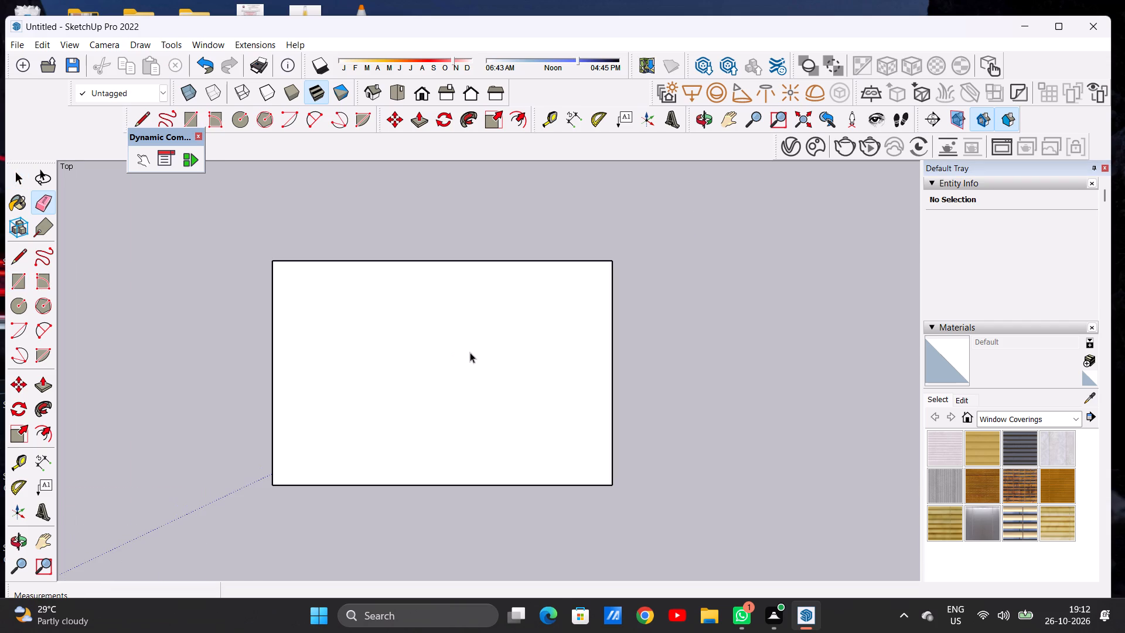
key("space")
type("R")
left_click(610, 262)
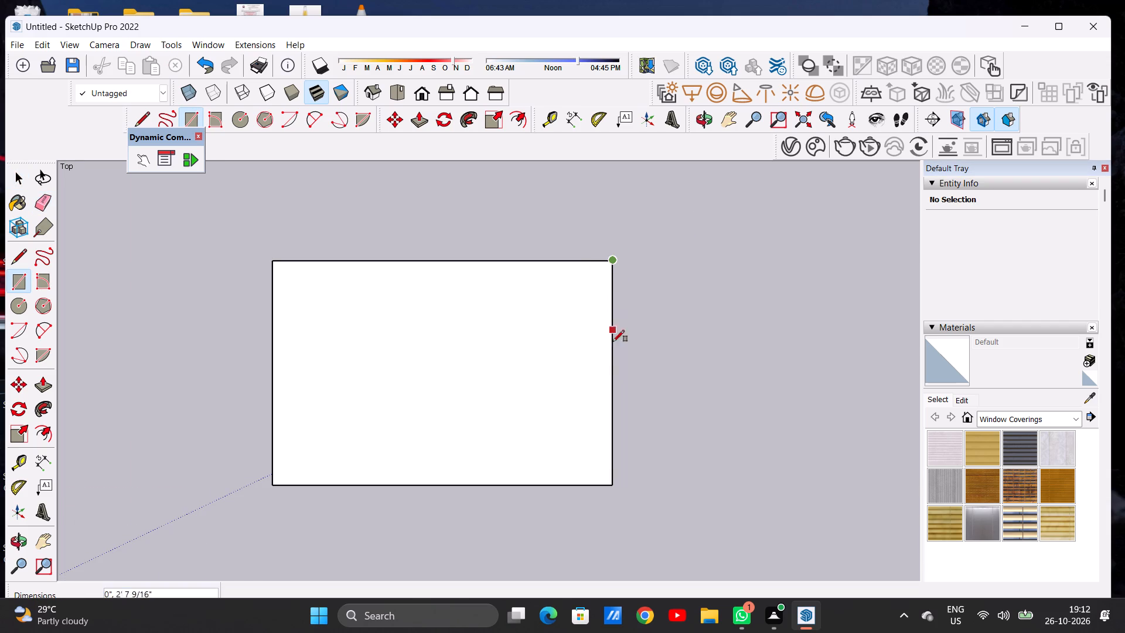
left_click(614, 481)
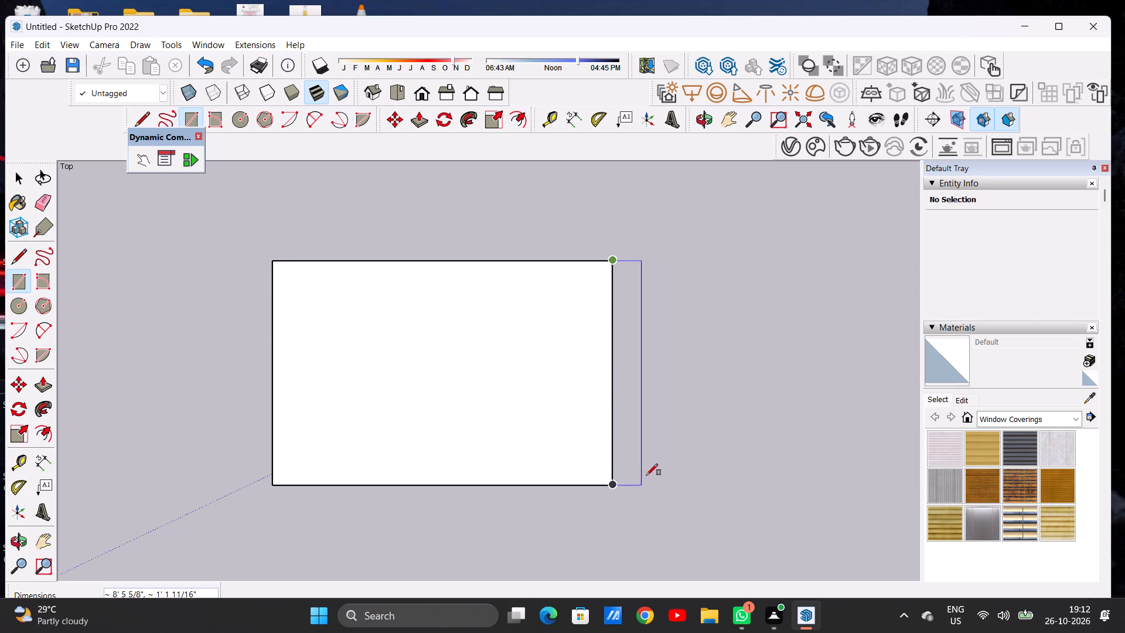
left_click(718, 469)
key("space")
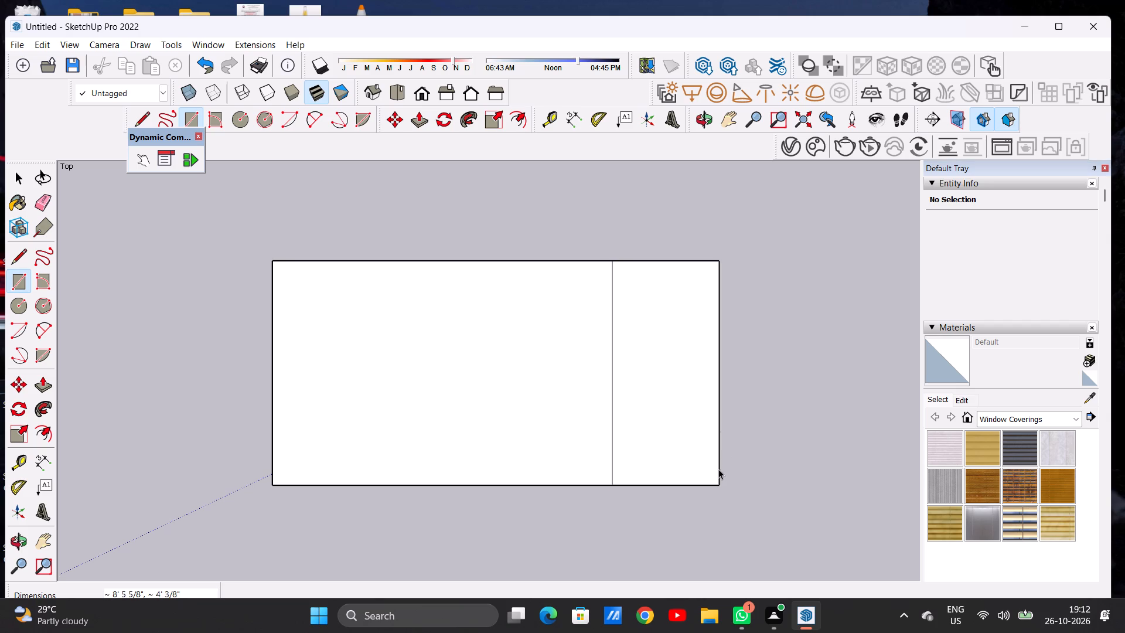
key("e")
left_click_drag(635, 425, 596, 430)
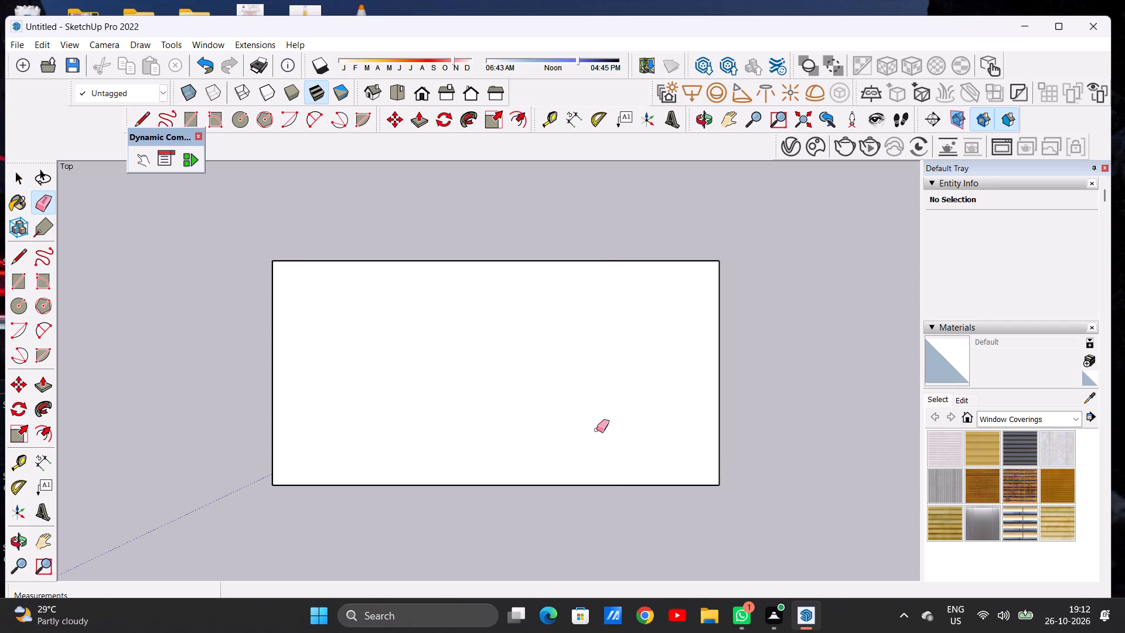
Draw a strip about 16' 10" by 1' along the enlarged rectangle's full upper edge.
scroll(571, 416, "down", 6)
scroll(564, 410, "up", 4)
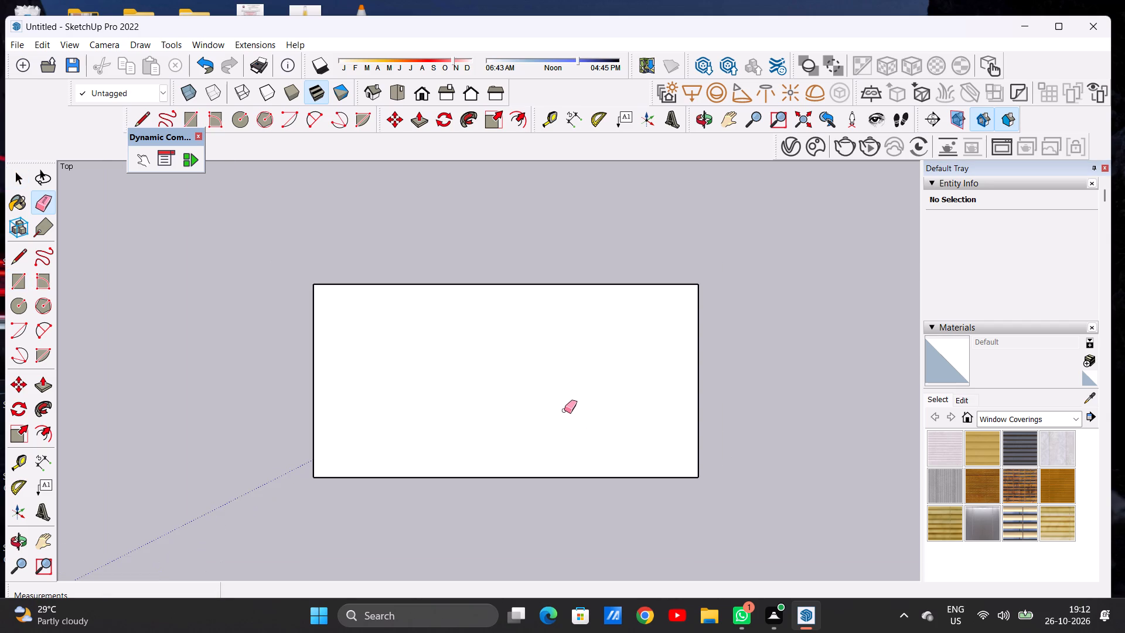
key("space")
type("R")
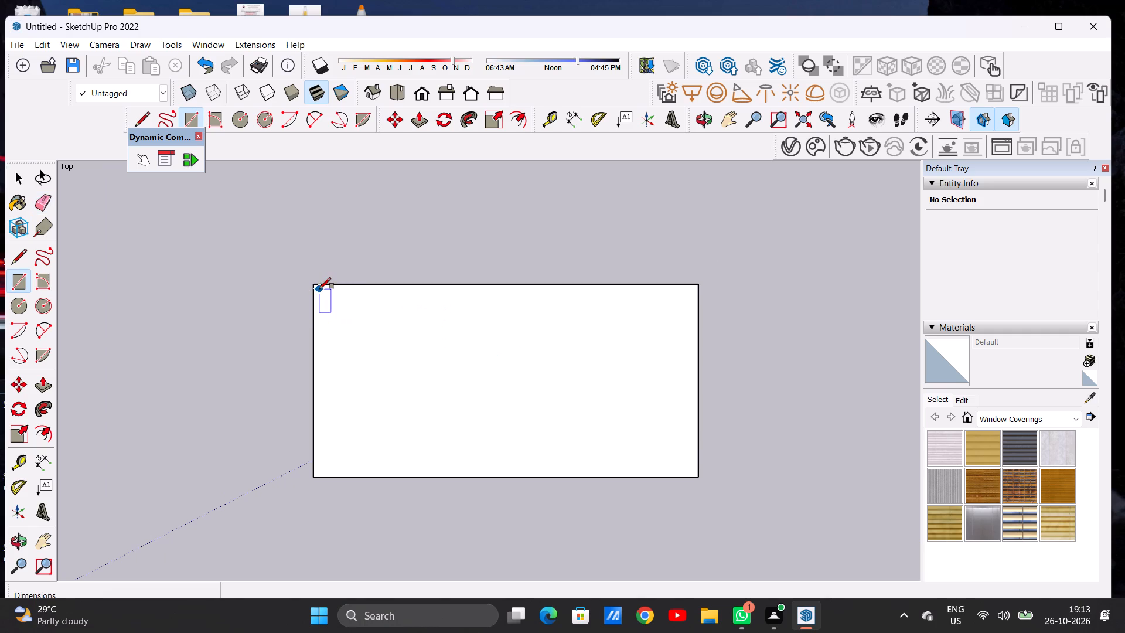
left_click(315, 282)
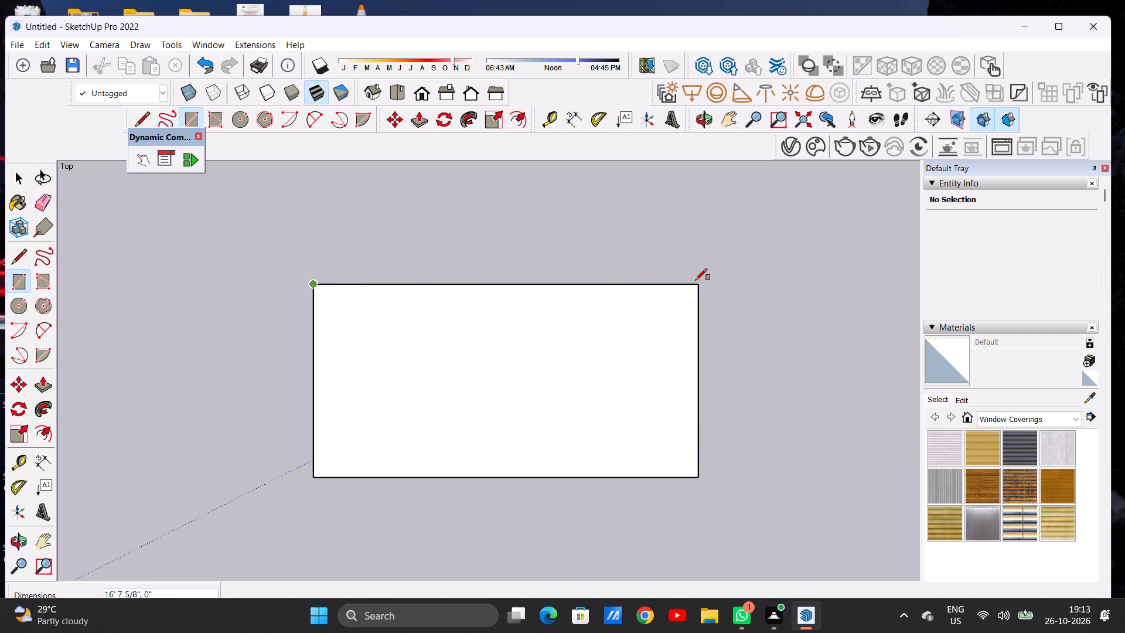
left_click(698, 286)
left_click(695, 261)
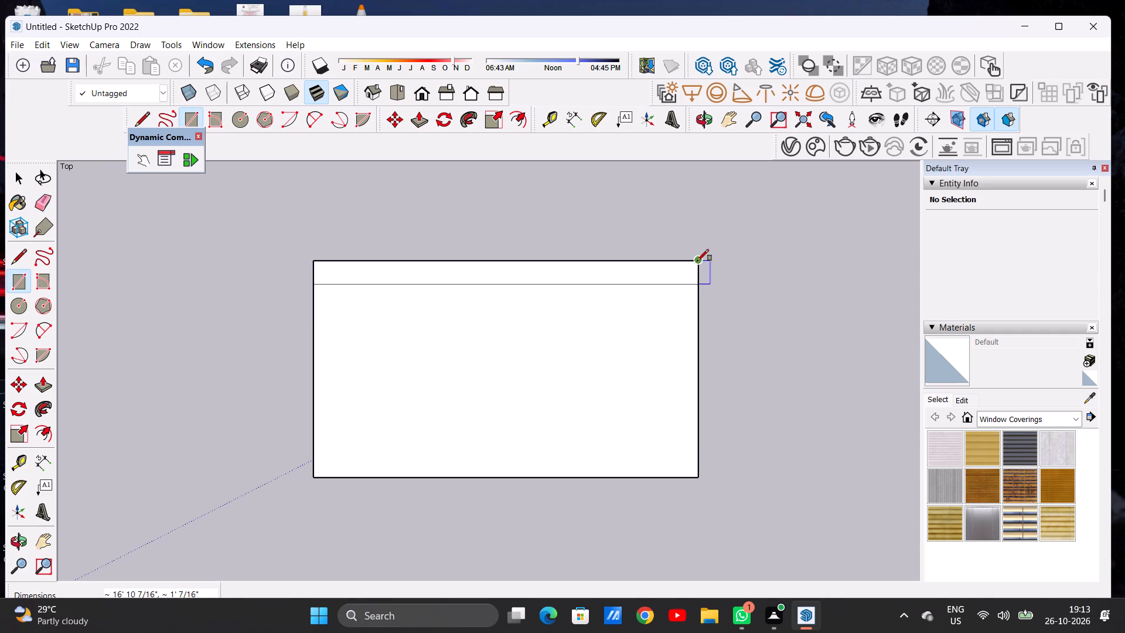
Draw a rectangle about 3' wide and 9' 6" deep along the combined shape's full right edge.
left_click(698, 261)
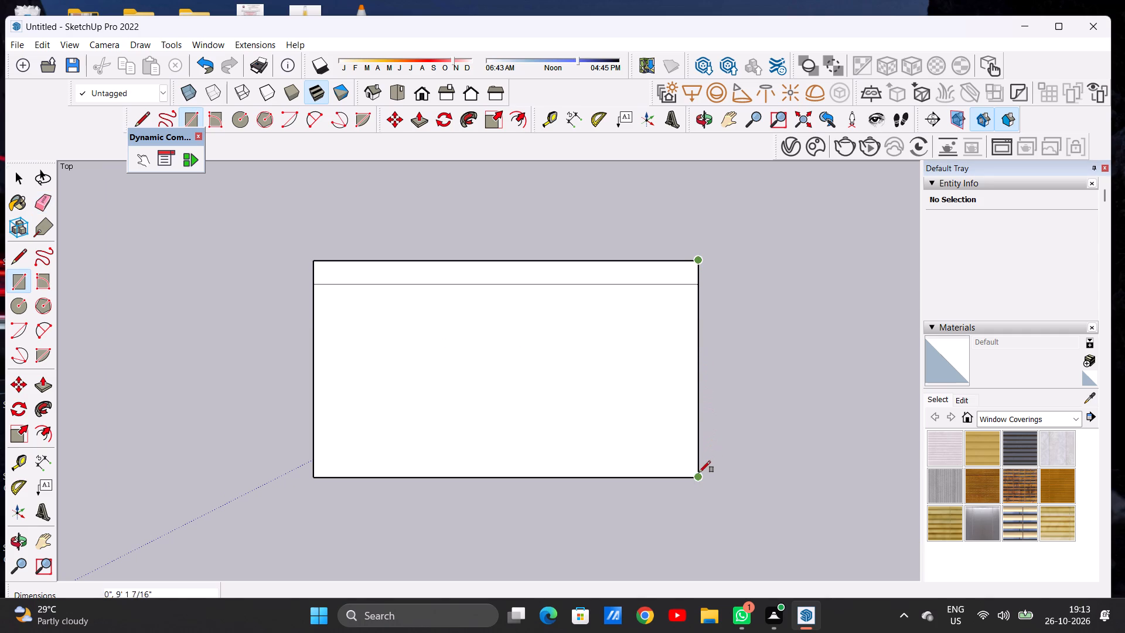
left_click(697, 478)
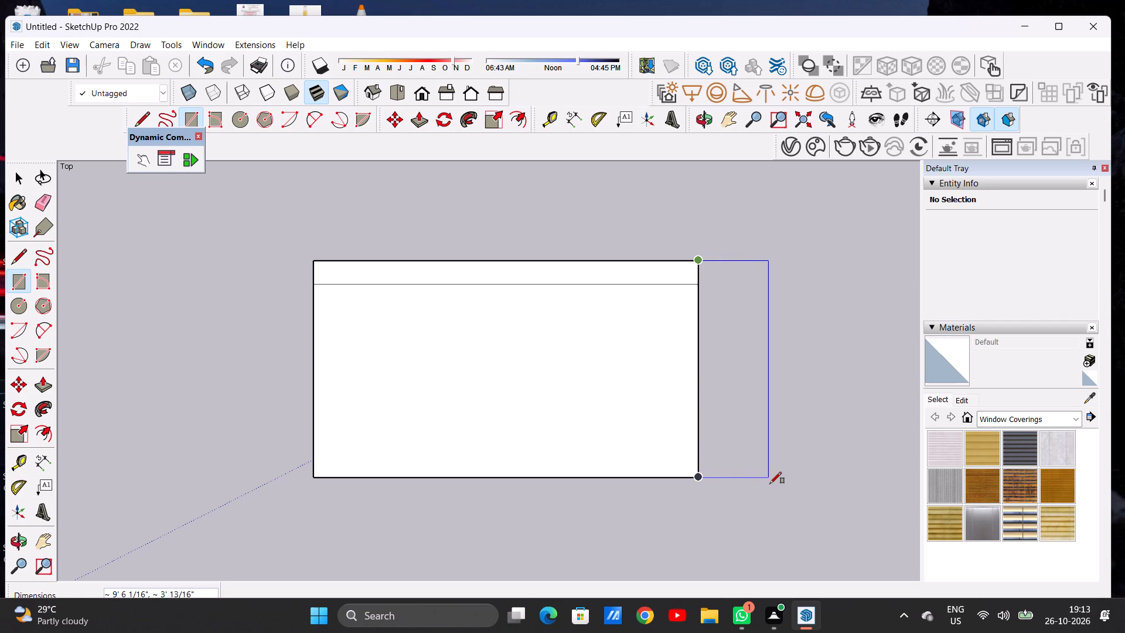
left_click(768, 484)
Erase the inner dividing edges so the upper strip and side rectangle merge with the base into a single face.
key("space")
key("e")
scroll(711, 406, "up", 4)
left_click_drag(707, 400, 669, 413)
scroll(666, 428, "down", 8)
scroll(671, 342, "up", 6)
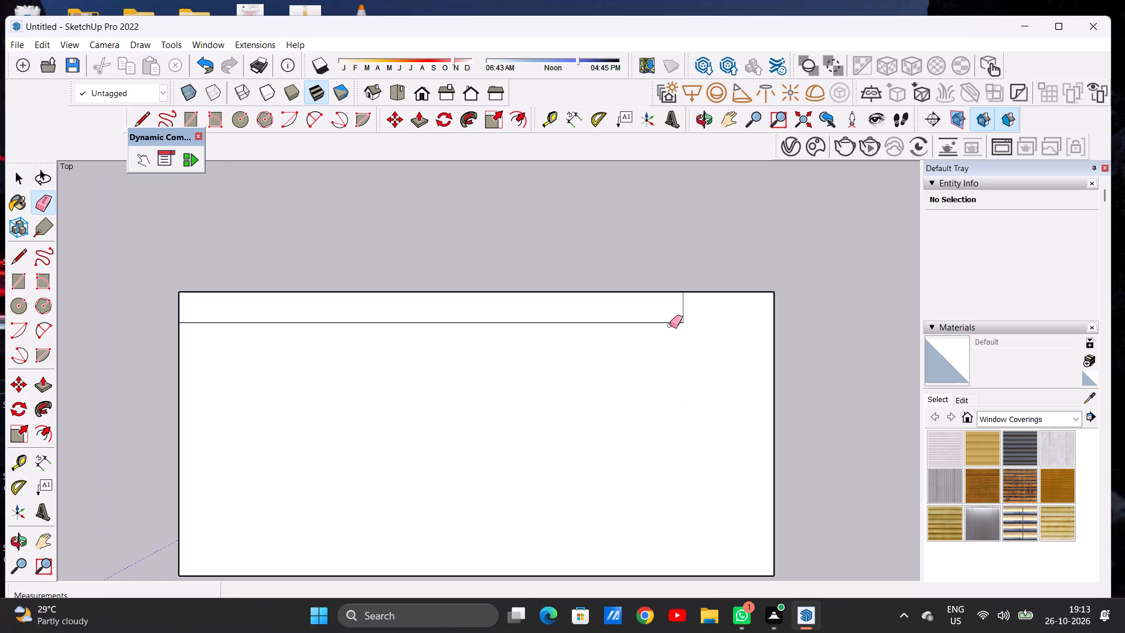
left_click_drag(681, 313, 685, 326)
key("space")
scroll(497, 353, "down", 8)
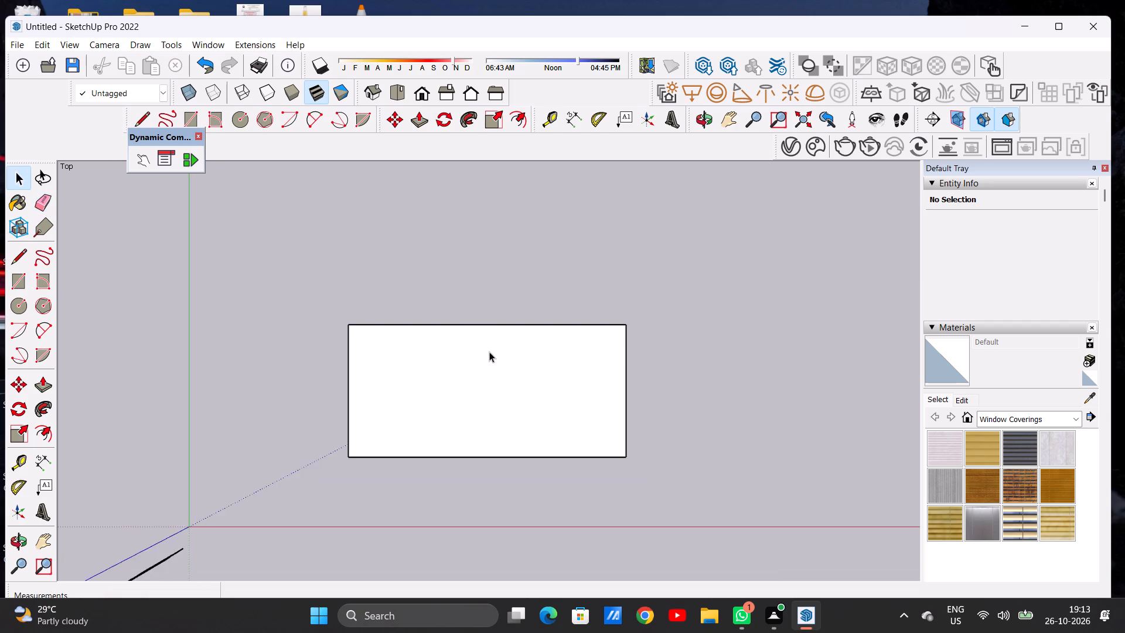
Draw a strip about 19' 11" by 1' 8" along the merged face's full upper edge.
scroll(459, 343, "down", 7)
scroll(523, 365, "up", 2)
scroll(525, 368, "down", 1)
scroll(525, 368, "up", 2)
scroll(577, 374, "down", 1)
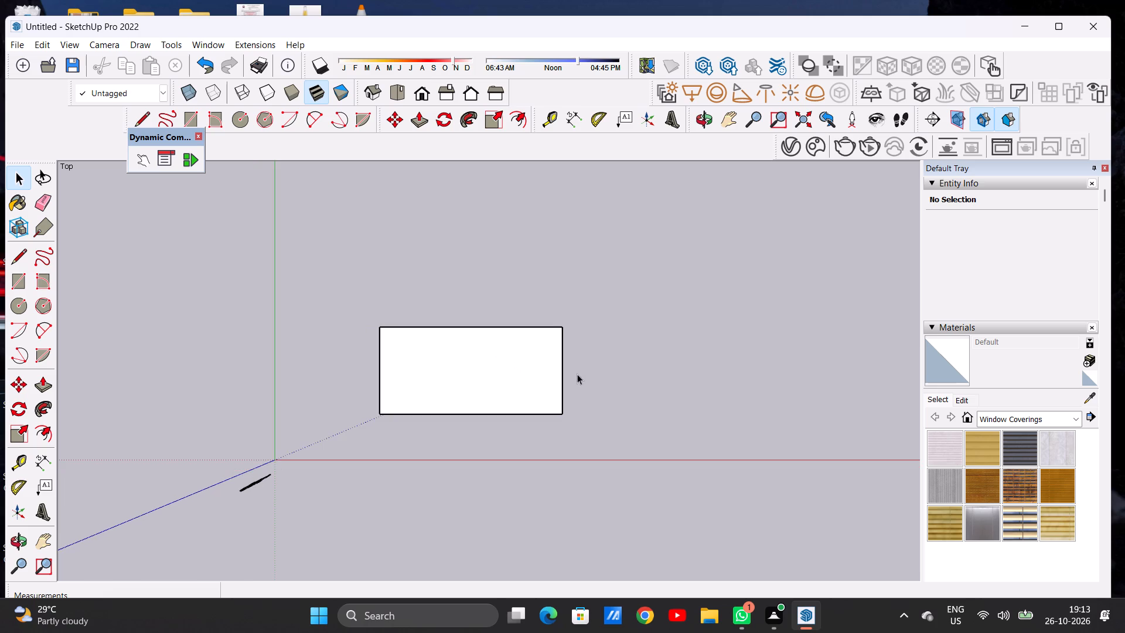
scroll(504, 373, "up", 5)
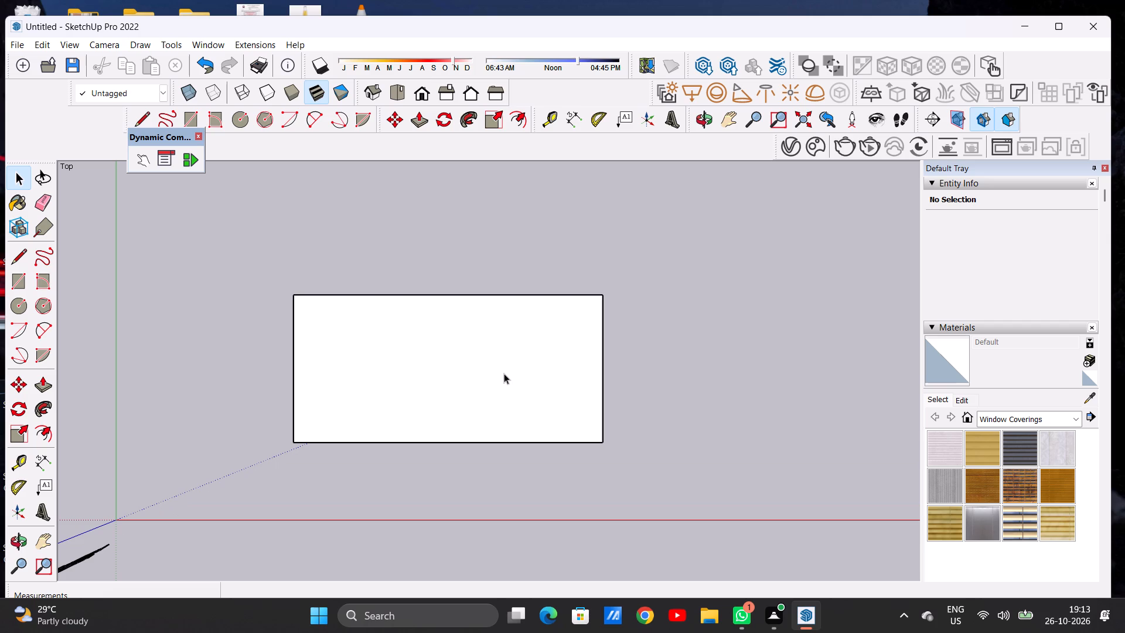
scroll(434, 366, "down", 5)
scroll(459, 364, "up", 7)
key("r")
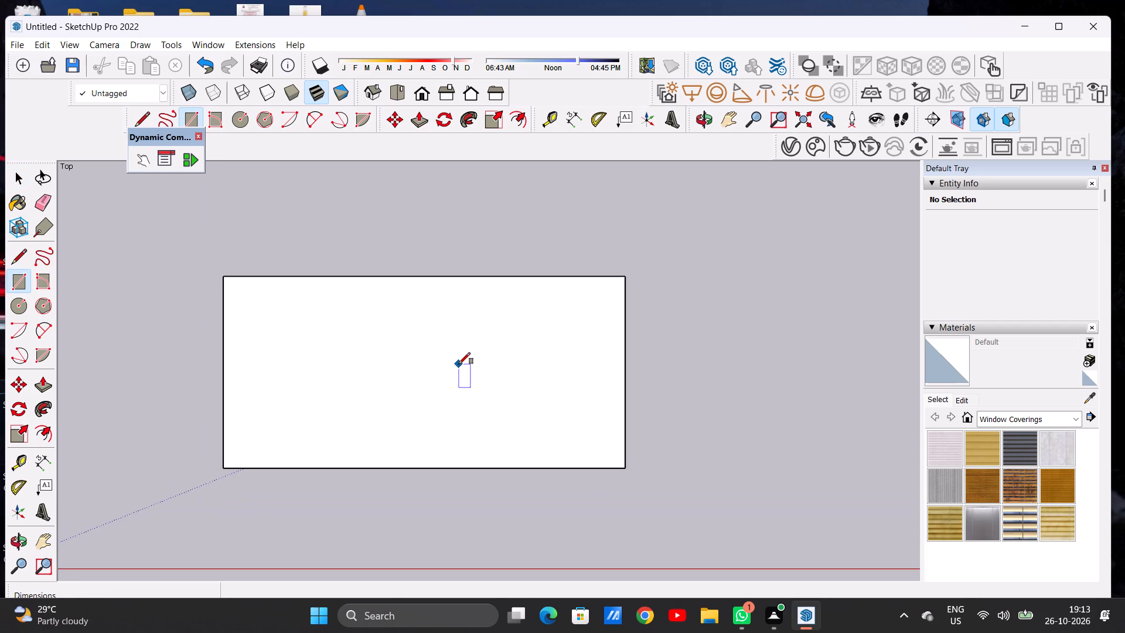
left_click(225, 278)
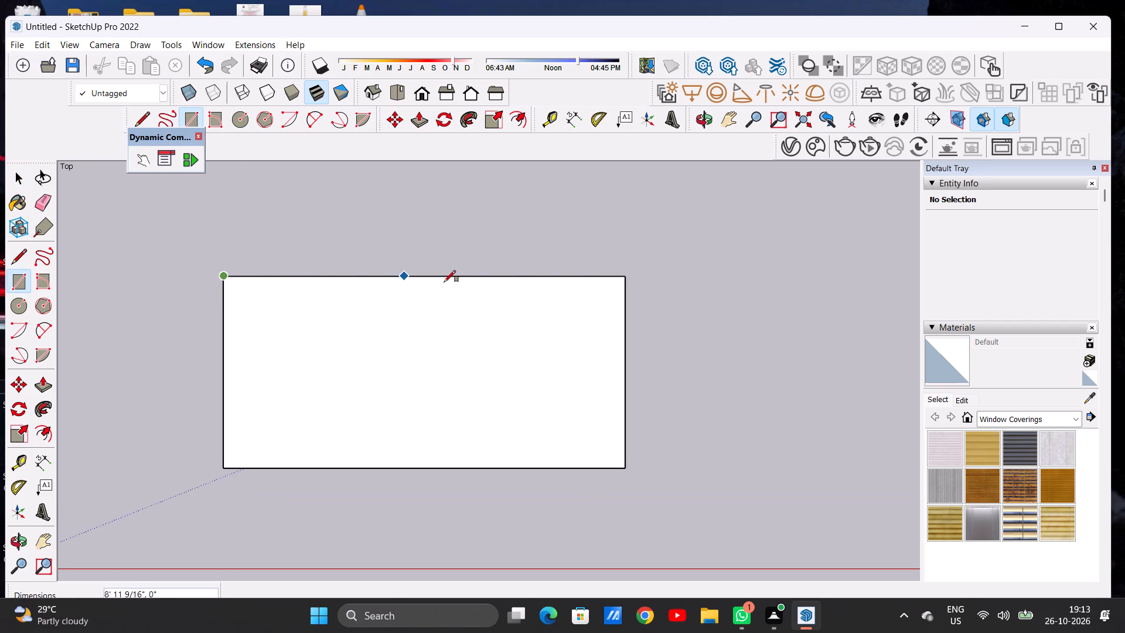
left_click(628, 277)
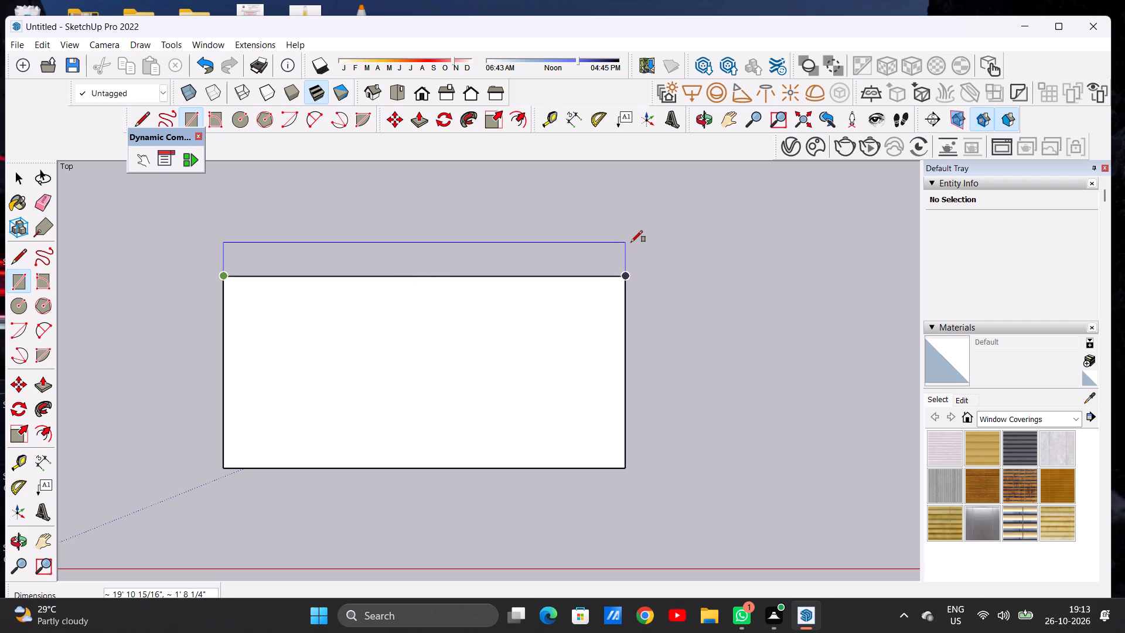
left_click(631, 242)
Draw a rectangle about 4' 1" wide and 11' 2" deep along the enlarged shape's full right edge.
left_click(621, 243)
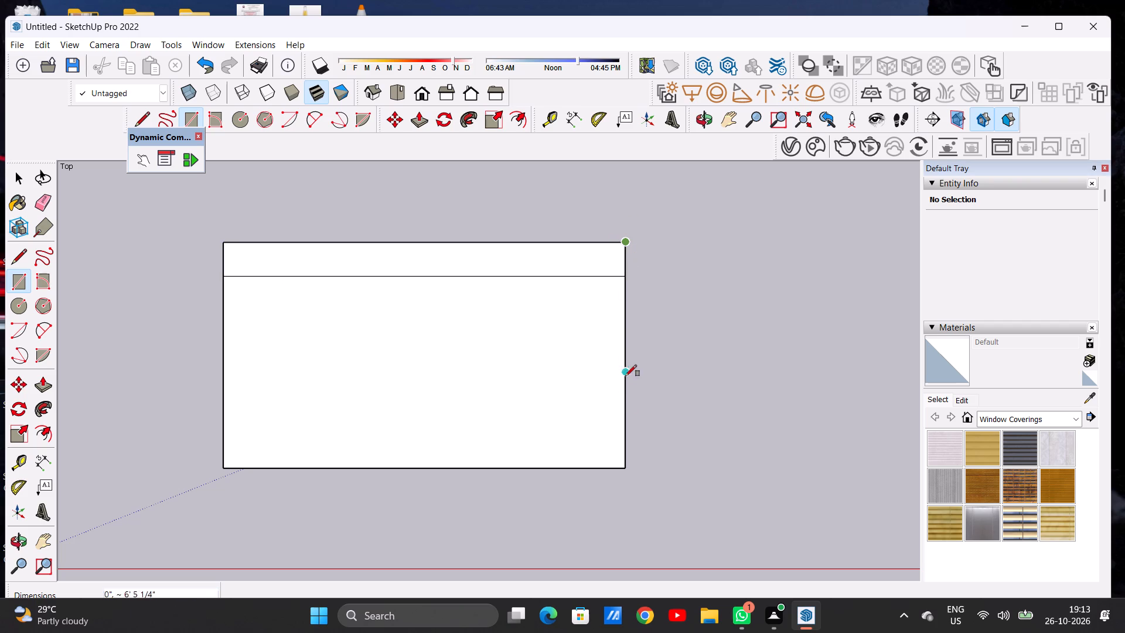
left_click(626, 471)
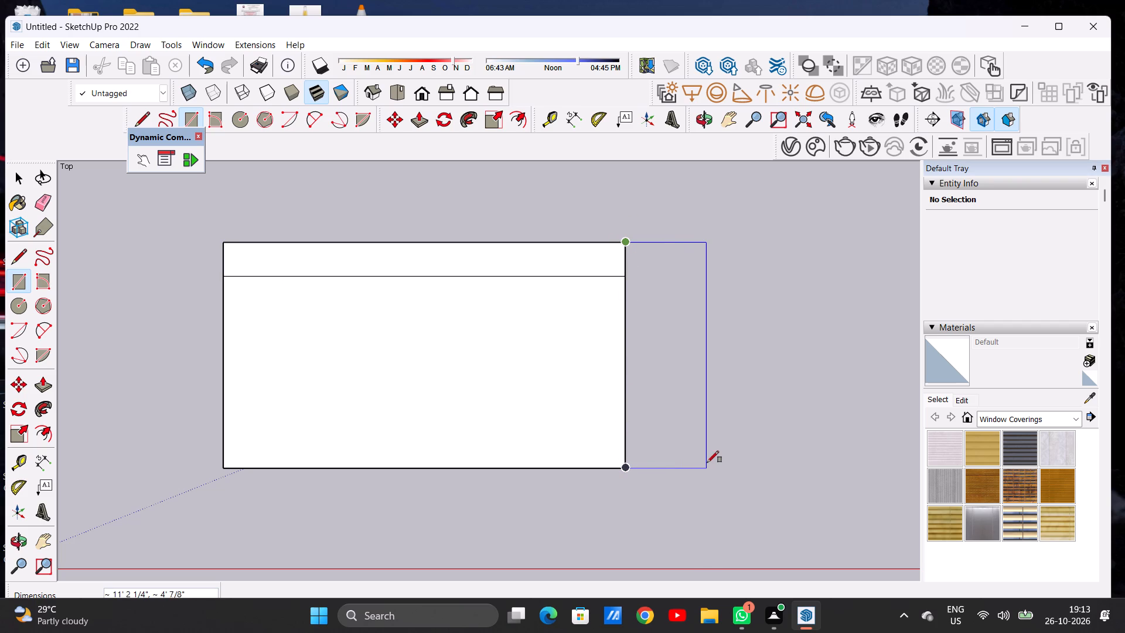
left_click(708, 462)
Erase the dividing edges between the base, the new upper strip and the side rectangle to form a single face.
key("space")
key("e")
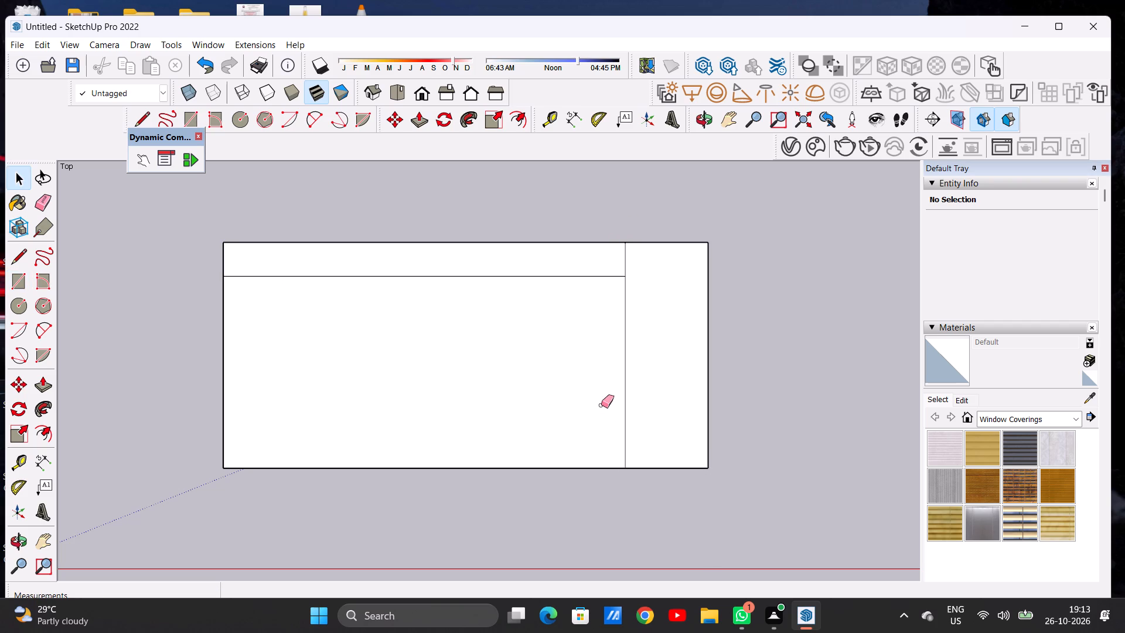
scroll(636, 383, "up", 4)
left_click_drag(632, 383, 609, 405)
scroll(609, 406, "down", 5)
scroll(609, 269, "up", 2)
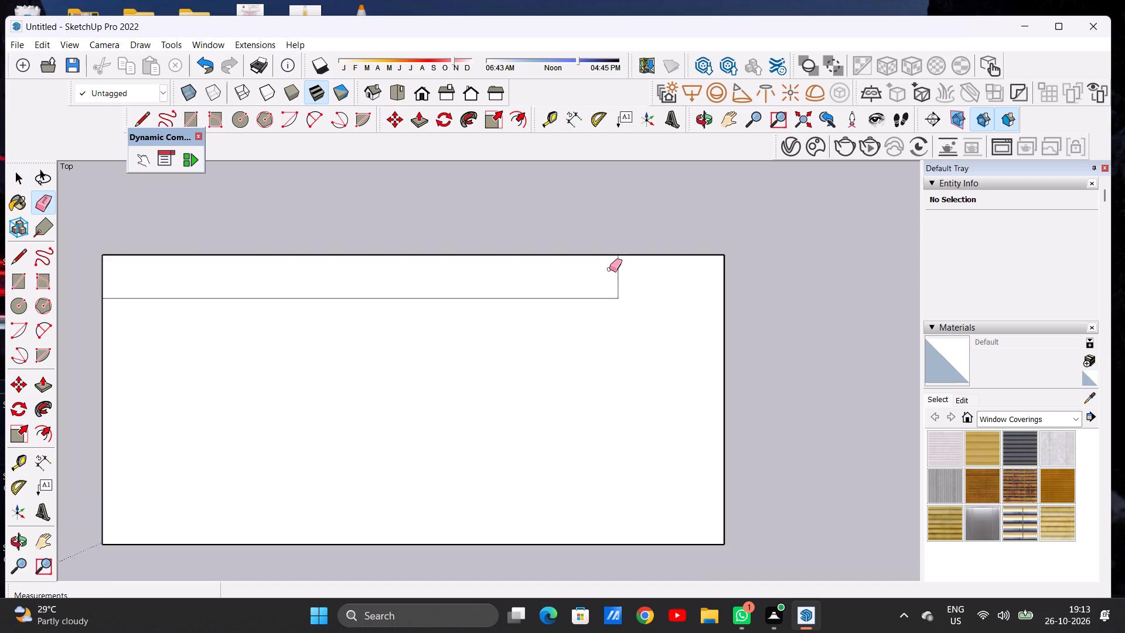
scroll(609, 269, "up", 3)
left_click_drag(619, 278, 594, 316)
key("space")
scroll(604, 316, "down", 3)
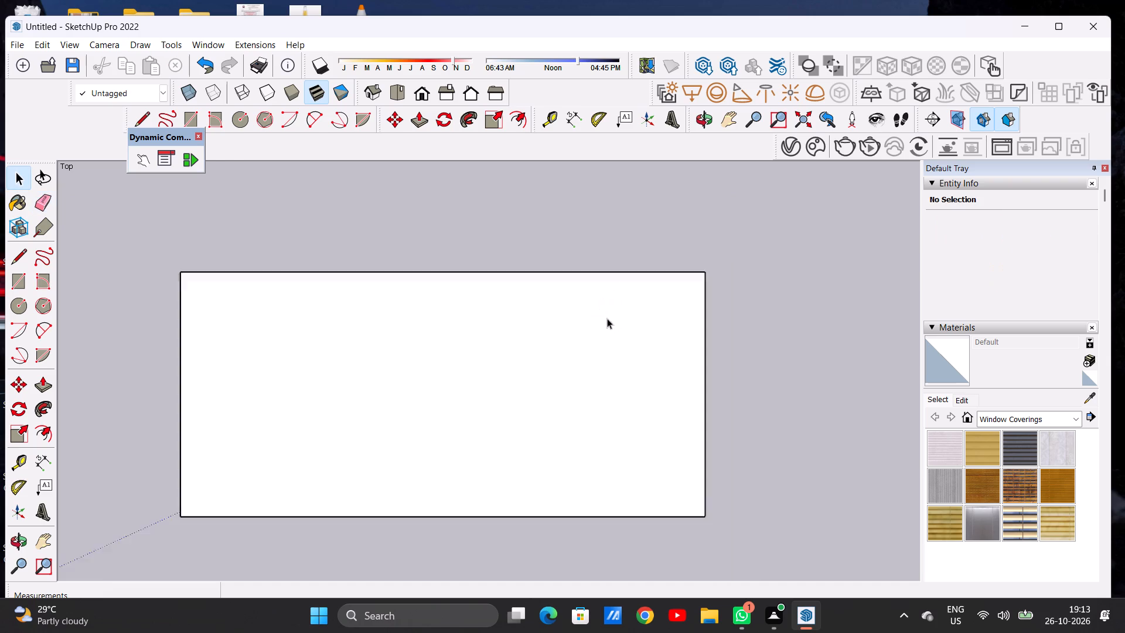
Push/Pull the merged rectangular face upward about 1' to form a slab.
scroll(607, 318, "down", 14)
scroll(546, 293, "up", 8)
scroll(506, 297, "down", 3)
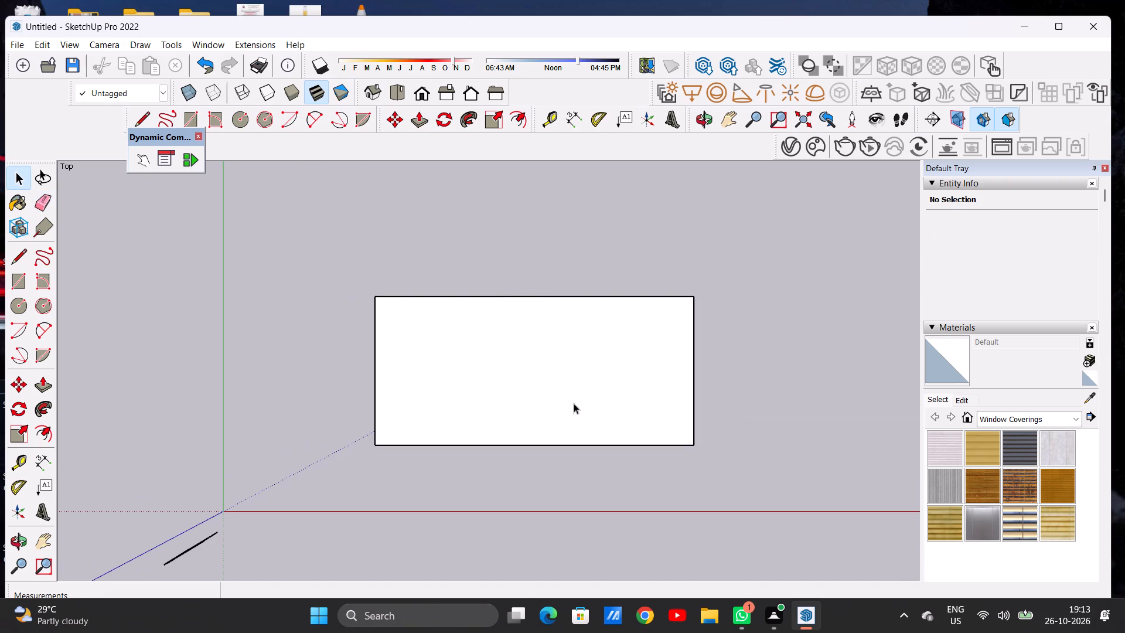
middle_click_drag(587, 447, 582, 346)
scroll(589, 387, "up", 4)
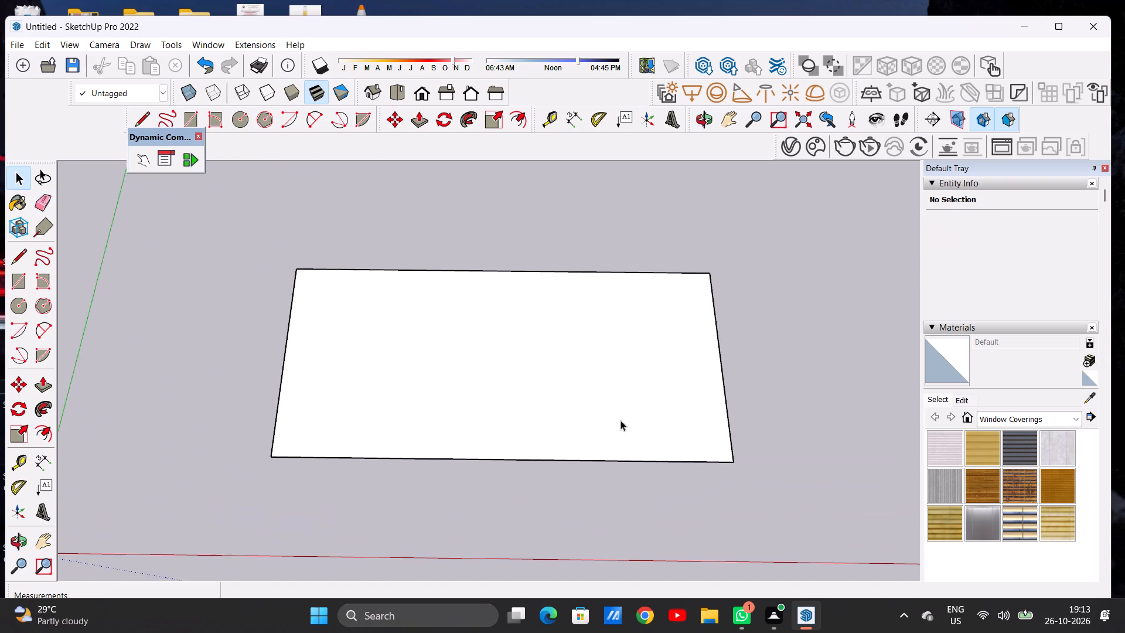
middle_click_drag(623, 429, 623, 369)
key("p")
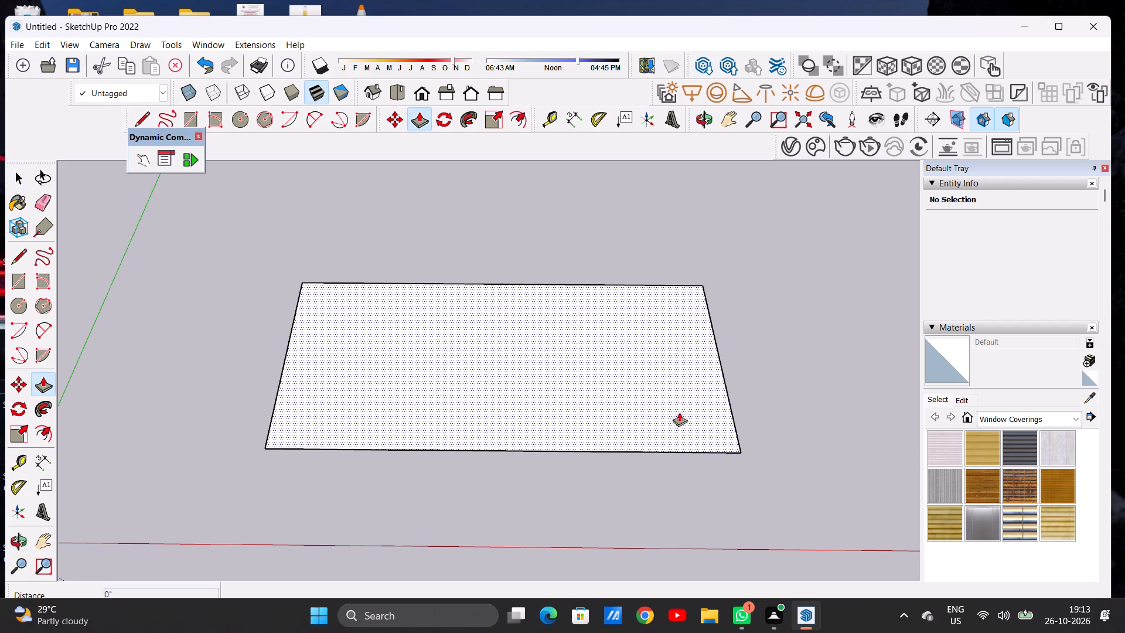
left_click(681, 414)
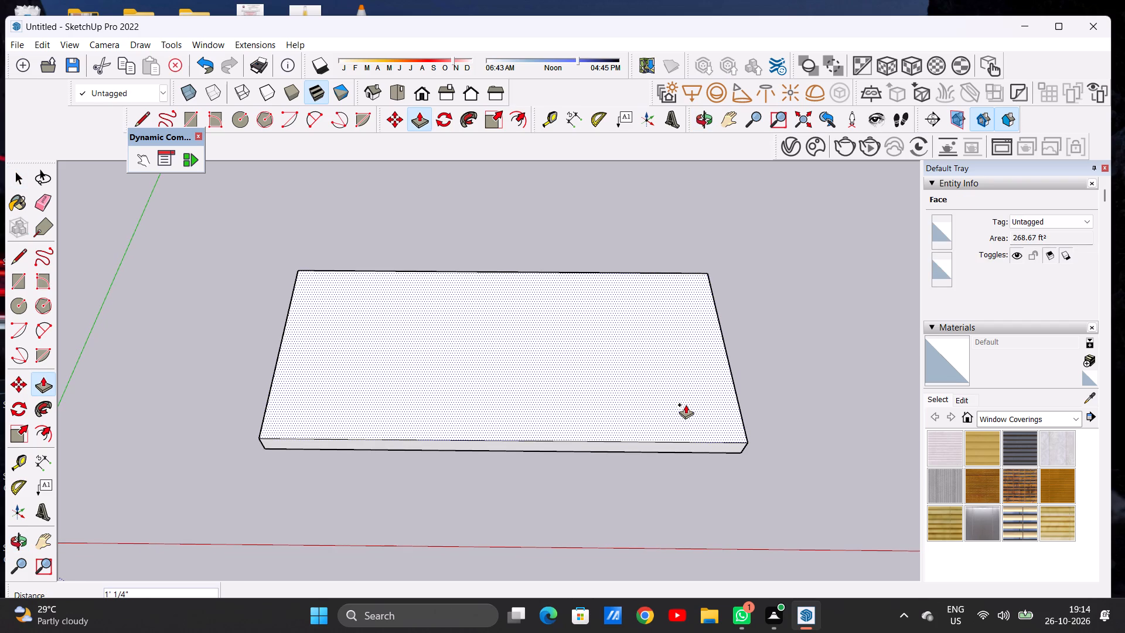
left_click(686, 404)
key("space")
Offset the outline of the slab's top face inward by about 11 5/16" to form a border.
scroll(601, 371, "down", 5)
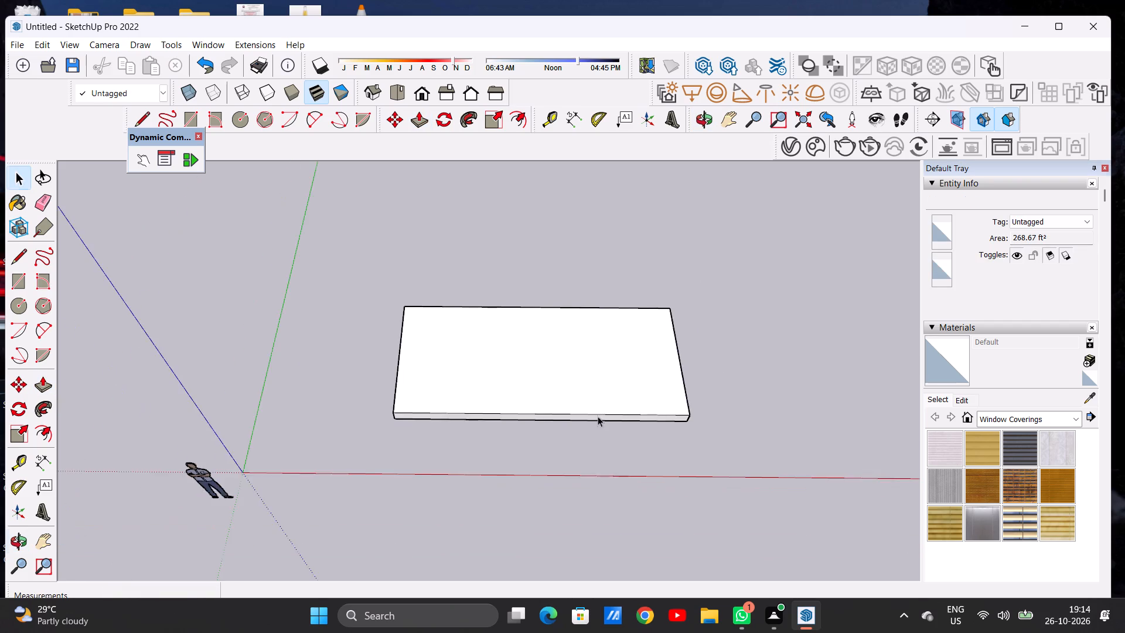
scroll(595, 414, "up", 1)
middle_click_drag(592, 411, 585, 387)
scroll(587, 397, "up", 5)
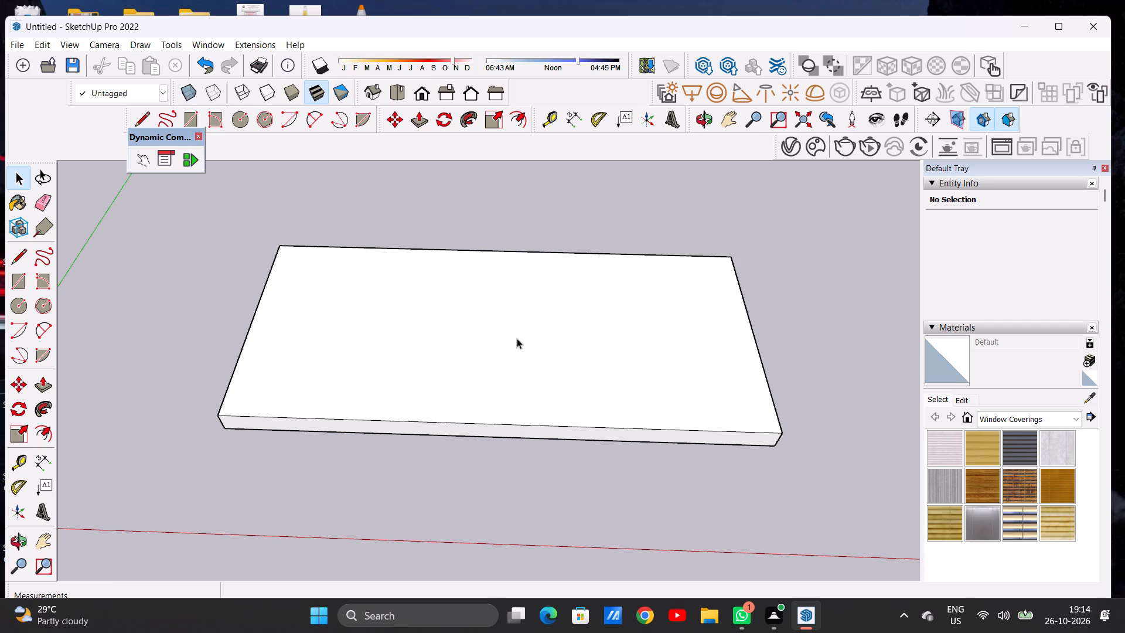
scroll(517, 338, "down", 5)
scroll(618, 300, "up", 5)
scroll(601, 291, "down", 5)
middle_click_drag(598, 292, 596, 336)
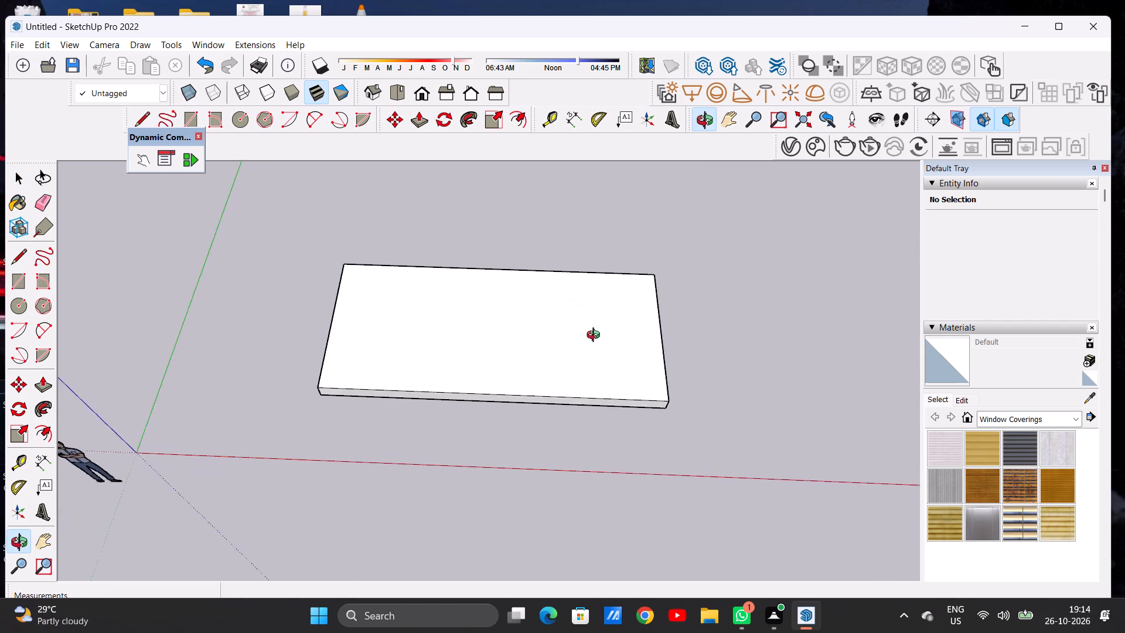
middle_click_drag(596, 336, 587, 406)
scroll(582, 377, "down", 2)
middle_click_drag(598, 346, 602, 379)
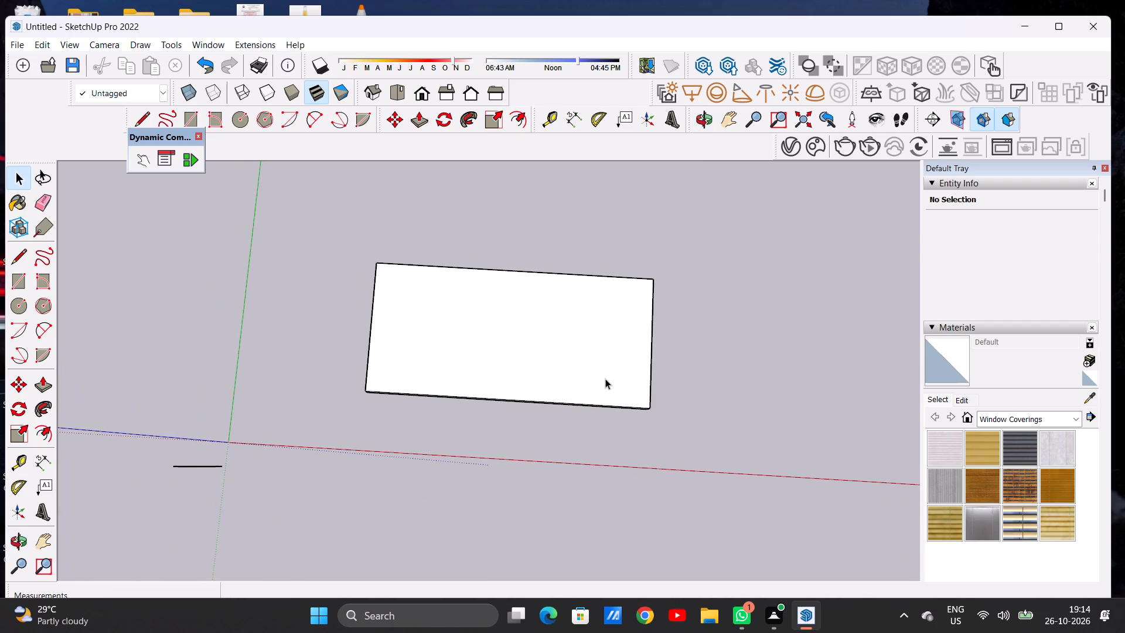
scroll(608, 377, "up", 2)
type("OF")
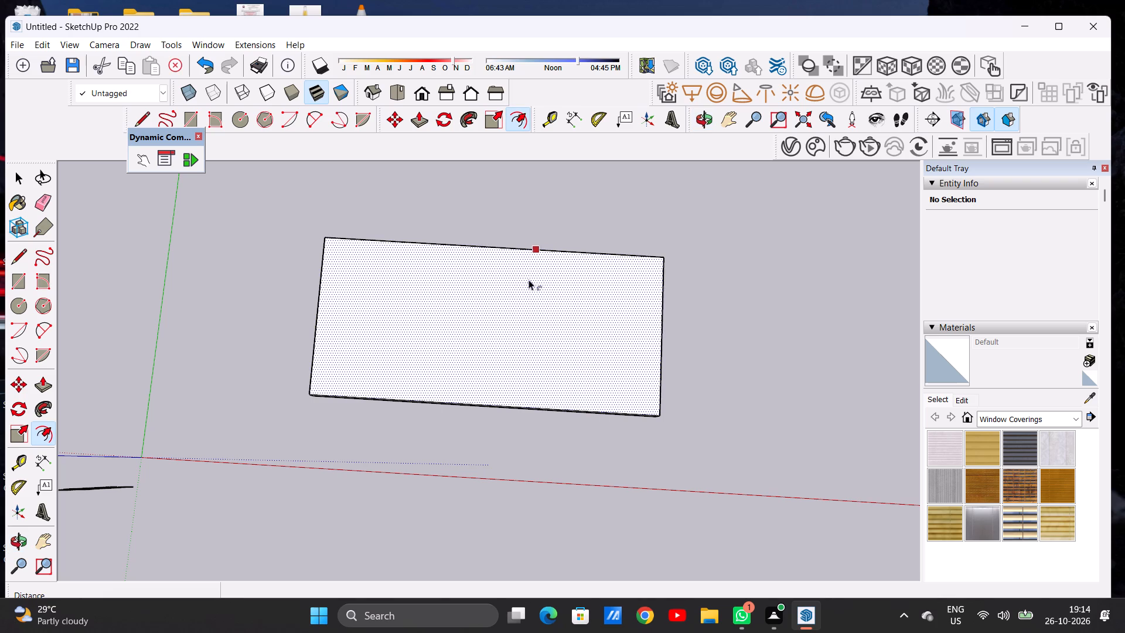
left_click(506, 274)
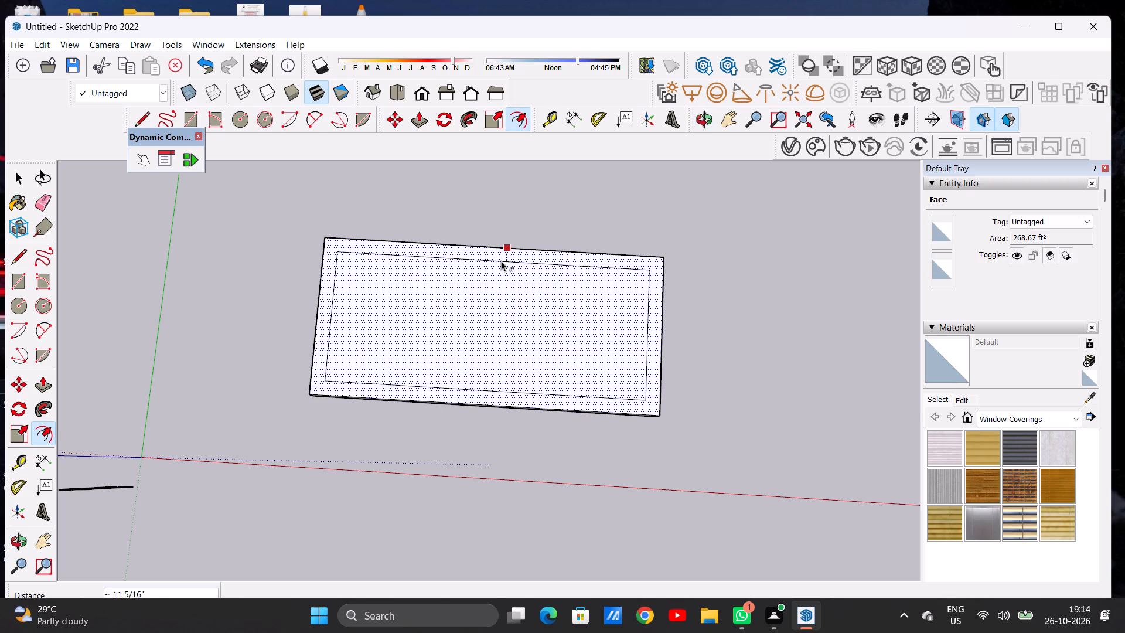
left_click(501, 261)
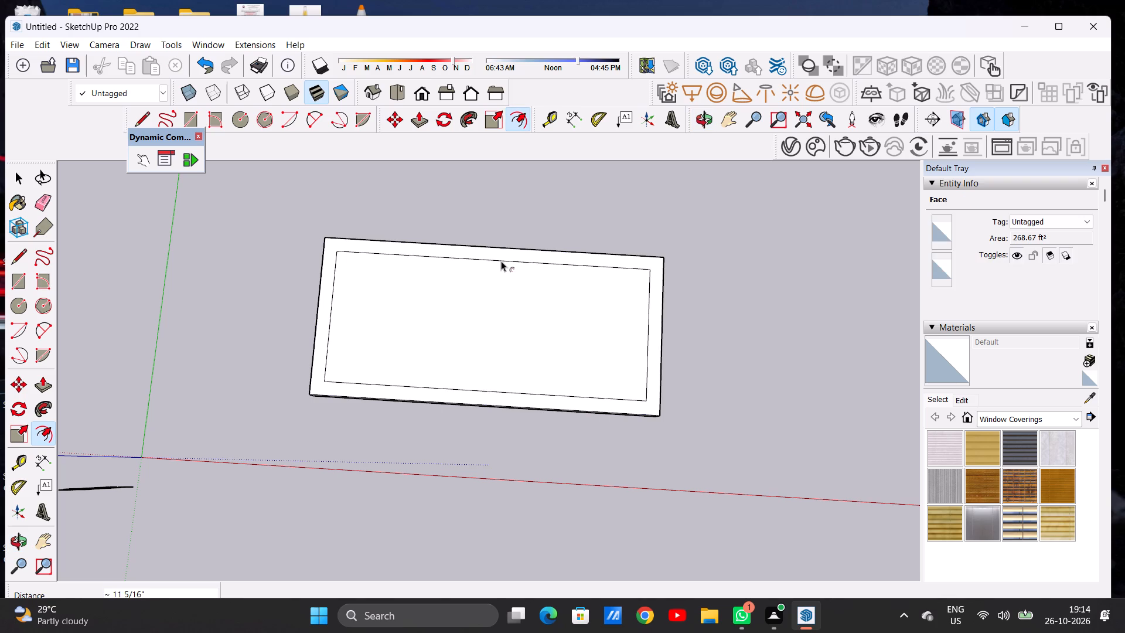
key("space")
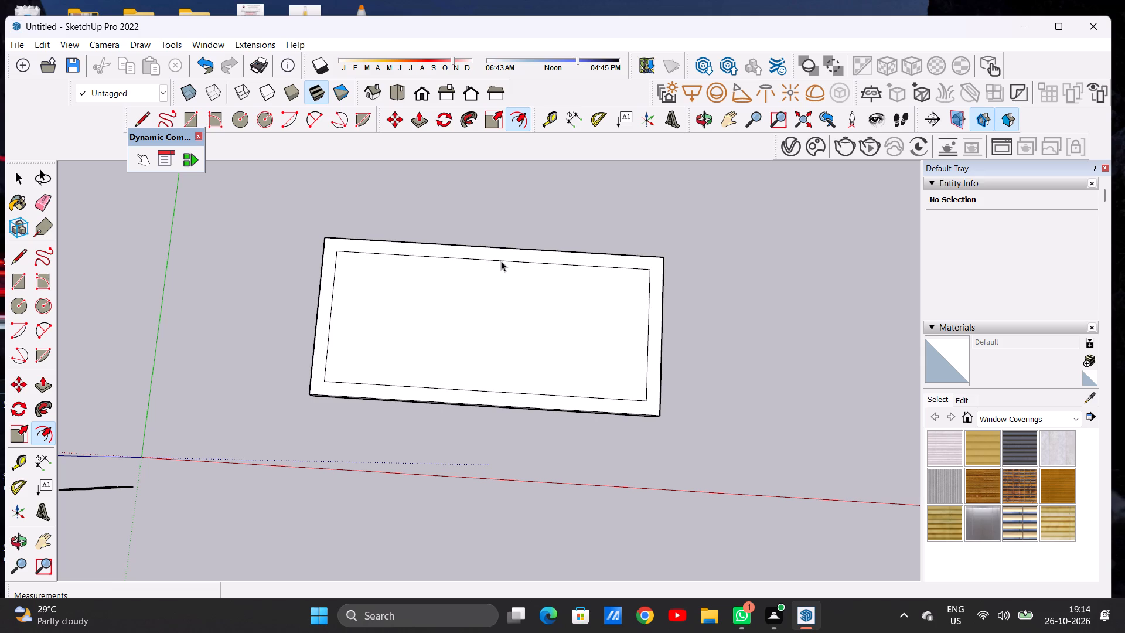
Examine the slab and its offset border in top view and from an angle.
scroll(348, 283, "down", 1)
scroll(348, 283, "up", 1)
scroll(348, 283, "down", 1)
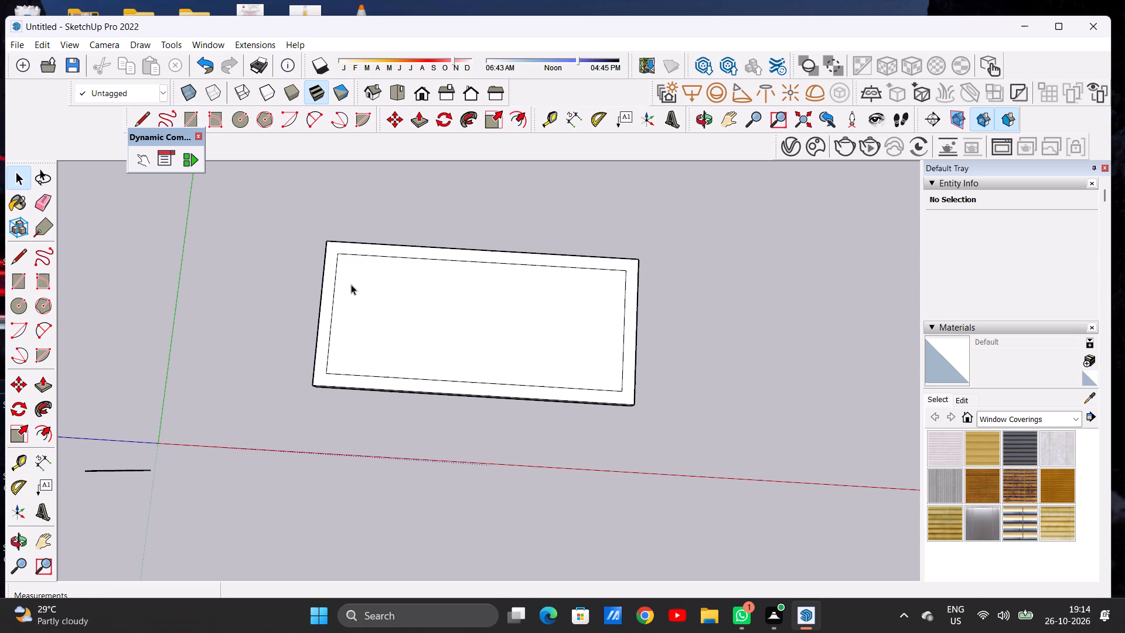
scroll(325, 282, "down", 6)
scroll(367, 289, "up", 5)
scroll(368, 290, "down", 1)
scroll(368, 290, "up", 2)
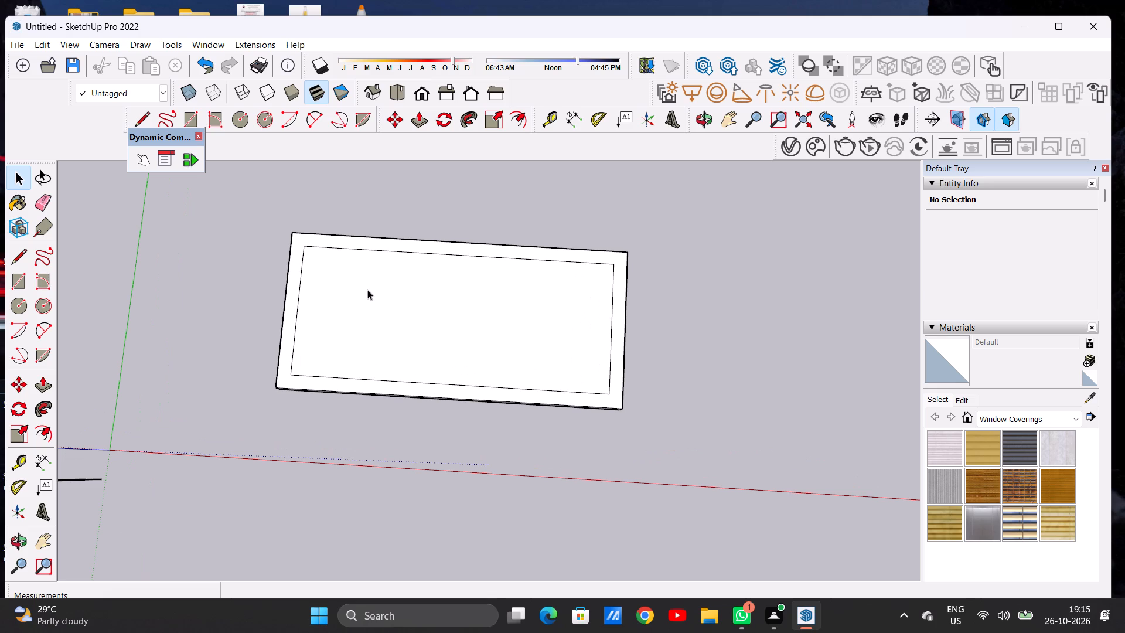
scroll(347, 287, "down", 7)
scroll(407, 297, "up", 4)
scroll(407, 297, "down", 1)
scroll(407, 297, "up", 3)
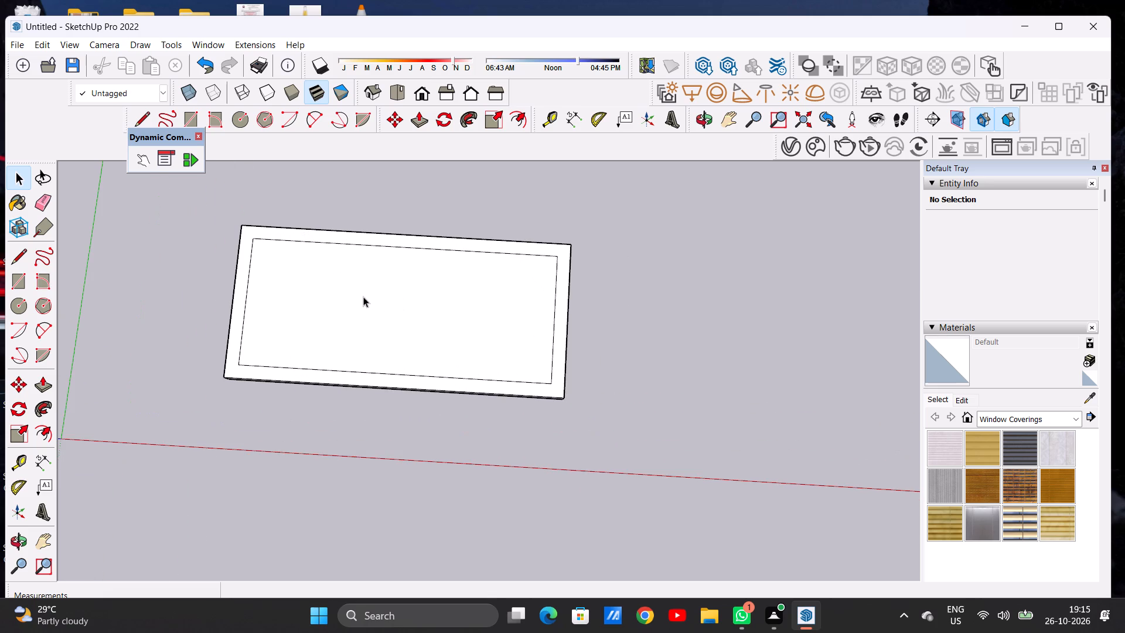
left_click(397, 97)
scroll(259, 284, "down", 4)
scroll(384, 348, "up", 7)
scroll(231, 332, "down", 10)
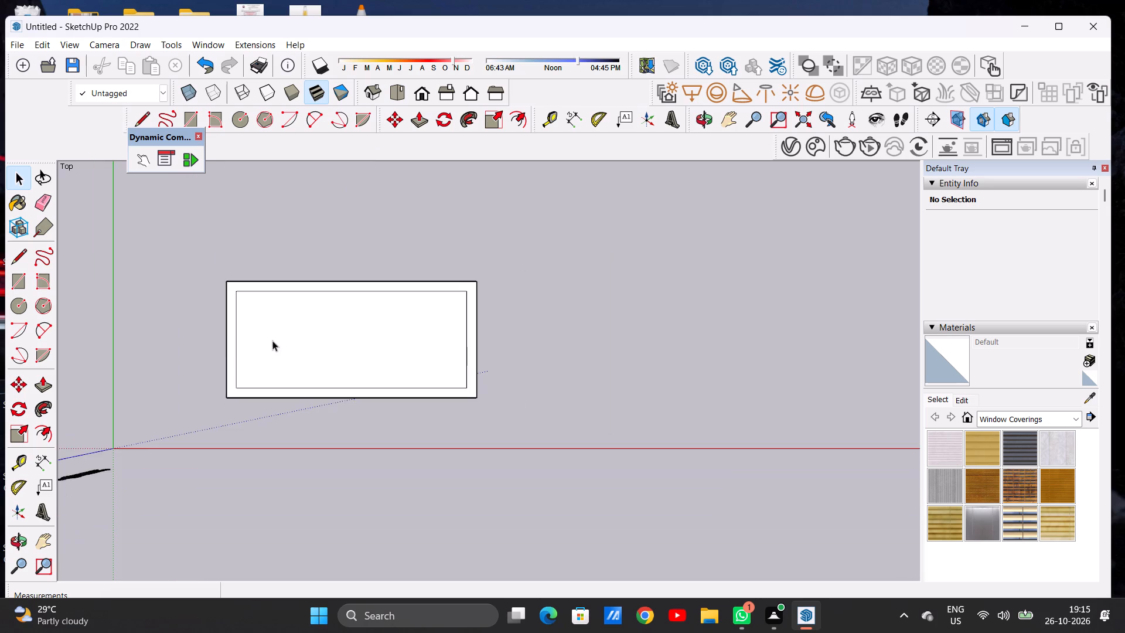
scroll(355, 355, "up", 3)
middle_click_drag(355, 438, 360, 311)
scroll(364, 350, "up", 7)
scroll(451, 355, "down", 7)
middle_click_drag(388, 392, 386, 348)
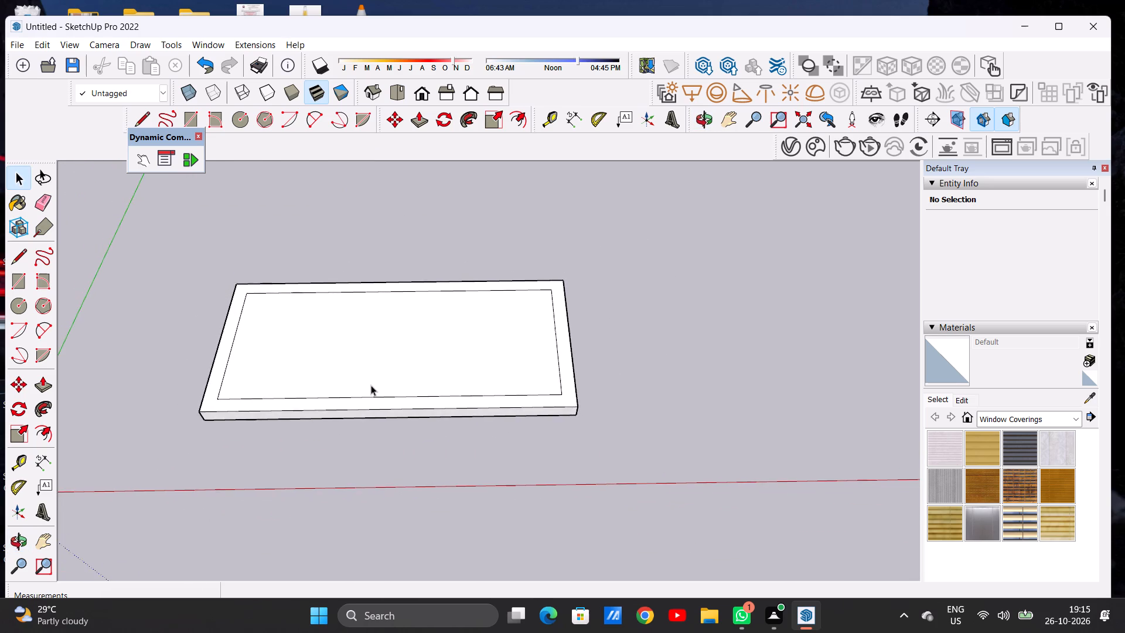
scroll(371, 385, "up", 3)
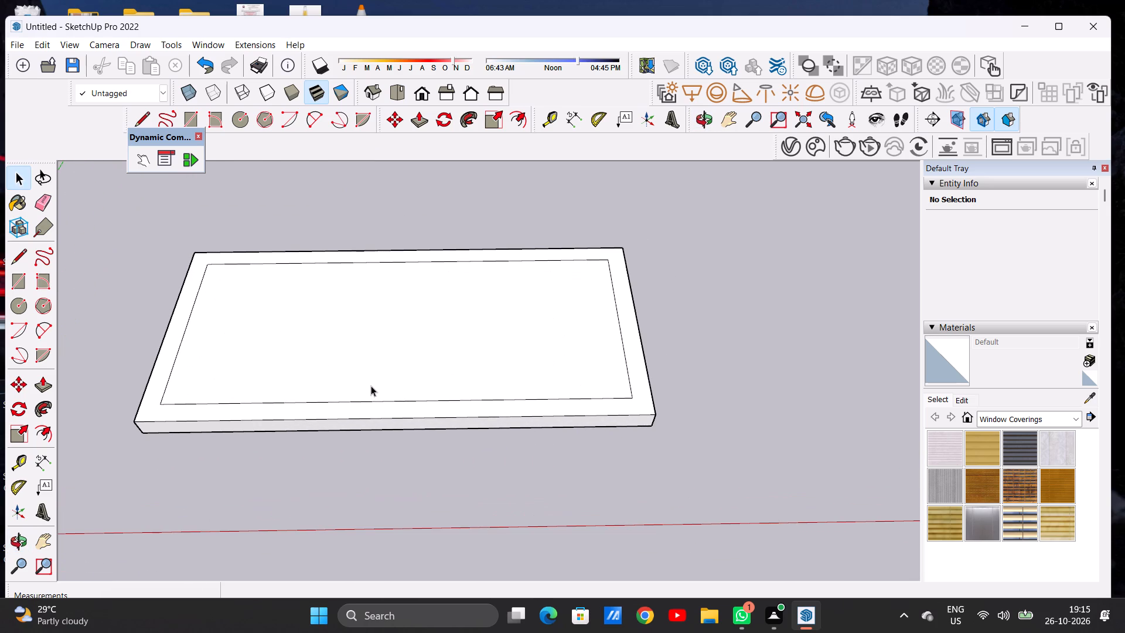
scroll(373, 386, "down", 6)
scroll(428, 340, "up", 6)
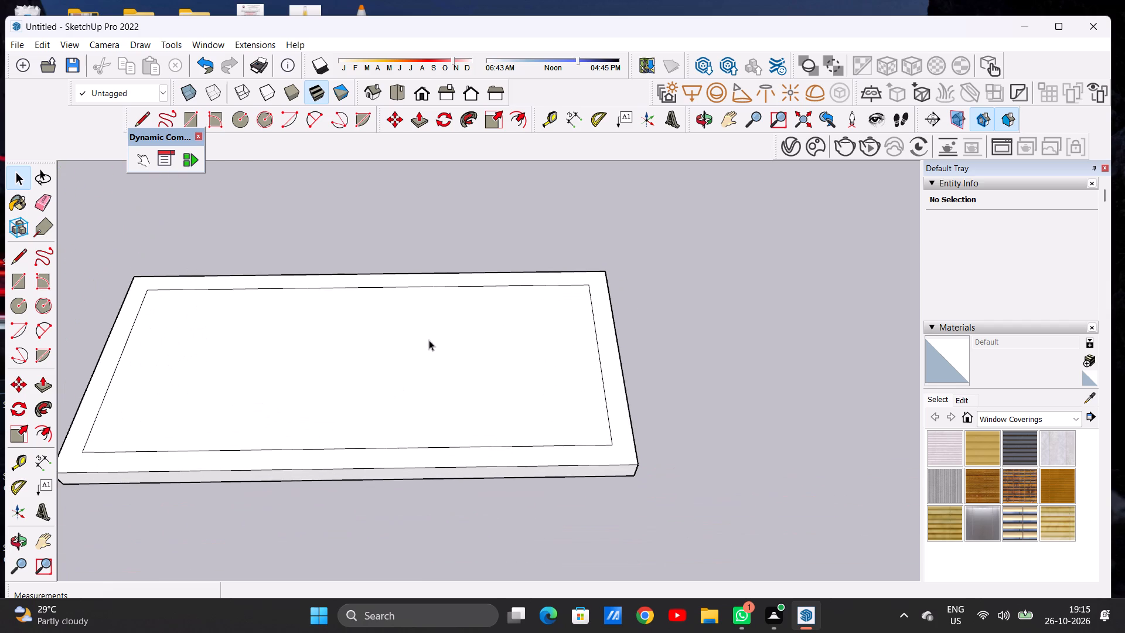
Draw short lines from the inset rectangle's two front corners to the slab's side edges, separating the front border strip.
key("l")
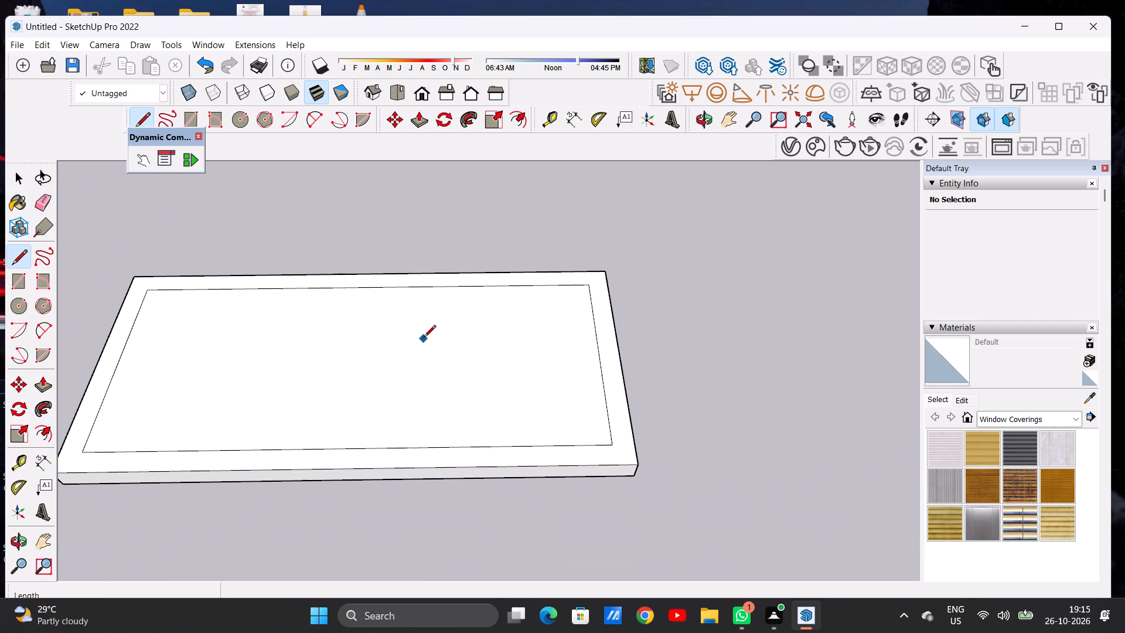
scroll(456, 325, "down", 7)
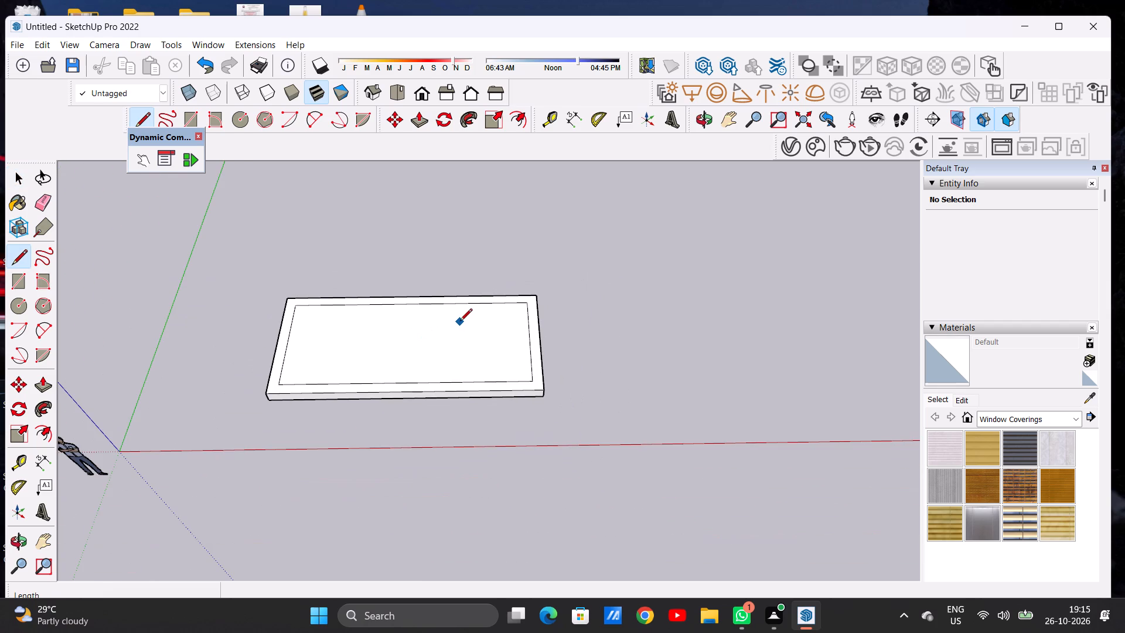
scroll(287, 398, "up", 7)
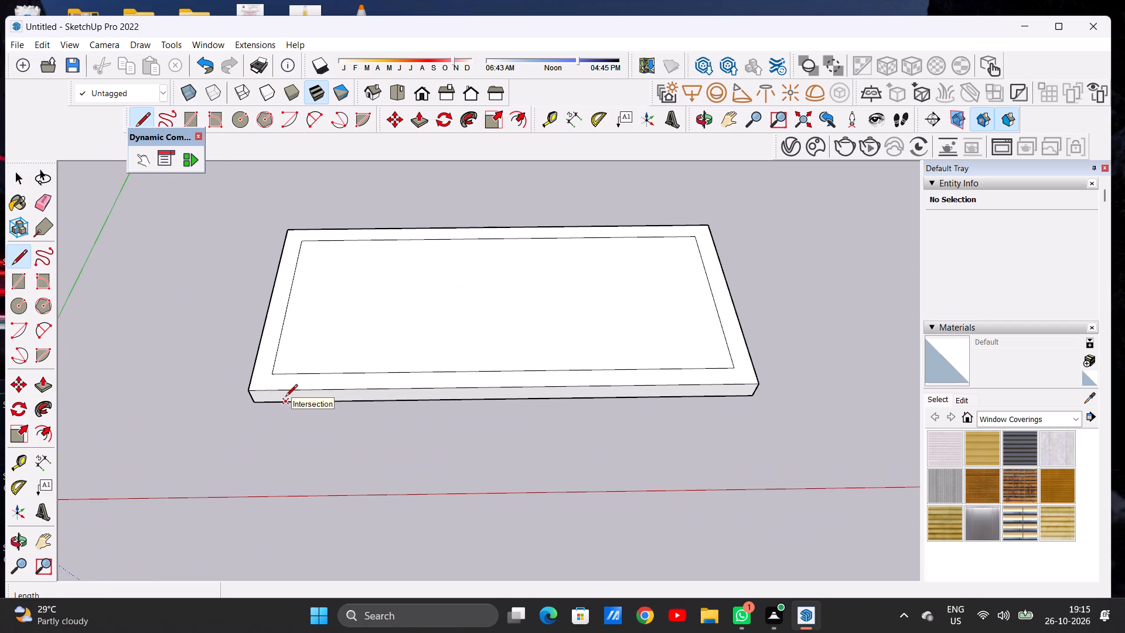
scroll(274, 376, "up", 7)
left_click(268, 363)
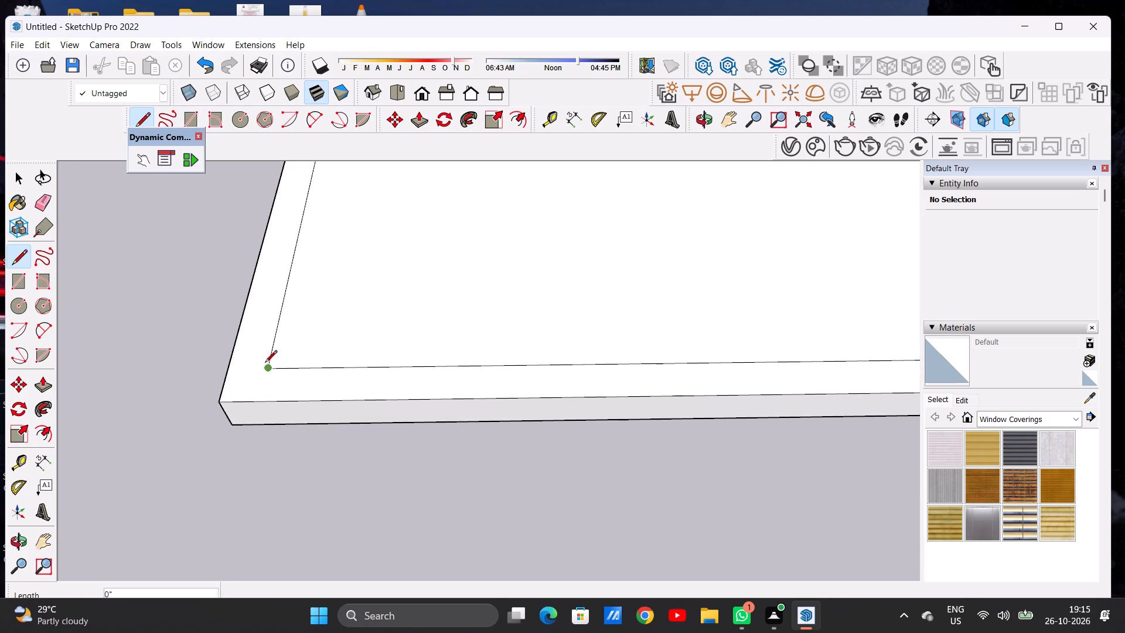
left_click(233, 367)
scroll(251, 371, "down", 2)
scroll(251, 371, "up", 1)
scroll(252, 371, "down", 11)
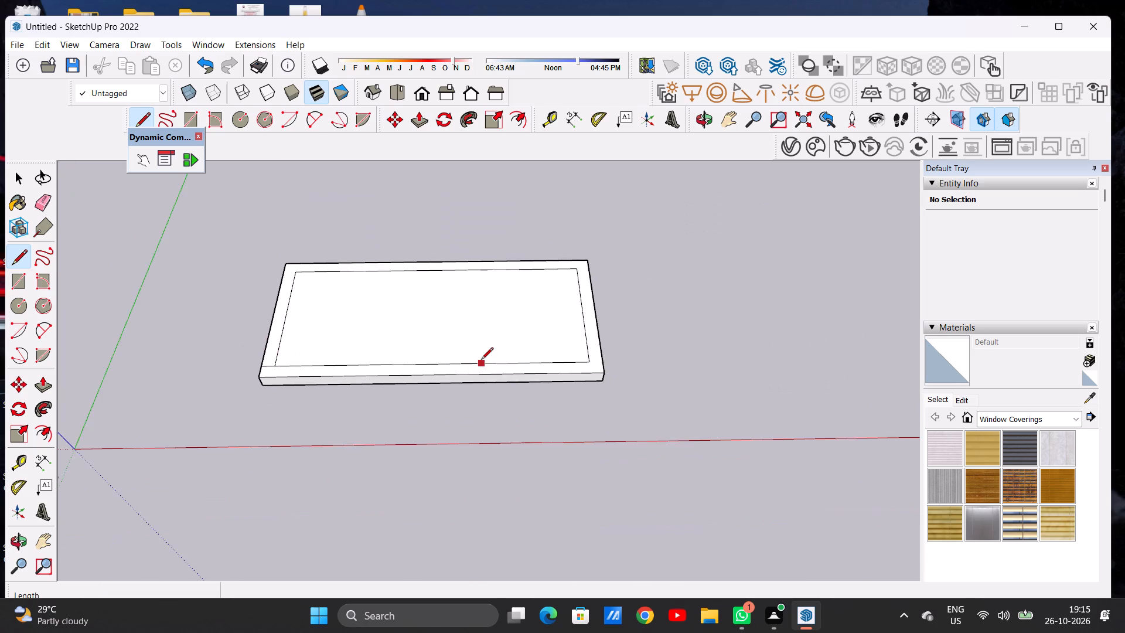
scroll(537, 362, "up", 6)
scroll(629, 369, "up", 8)
left_click(614, 357)
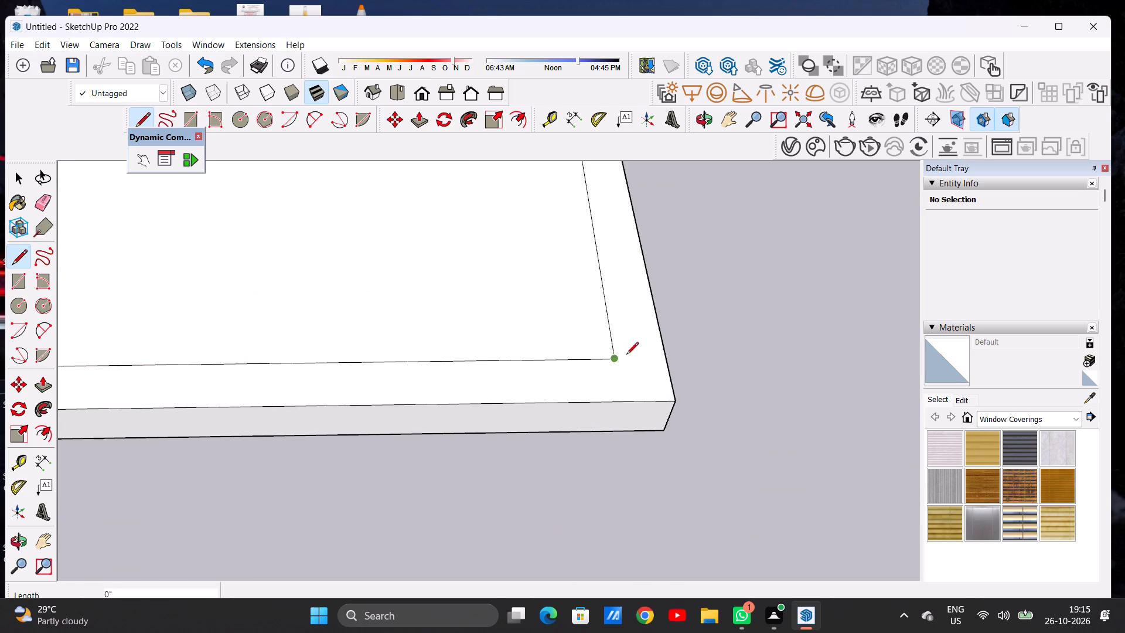
left_click(664, 354)
key("space")
scroll(636, 358, "down", 4)
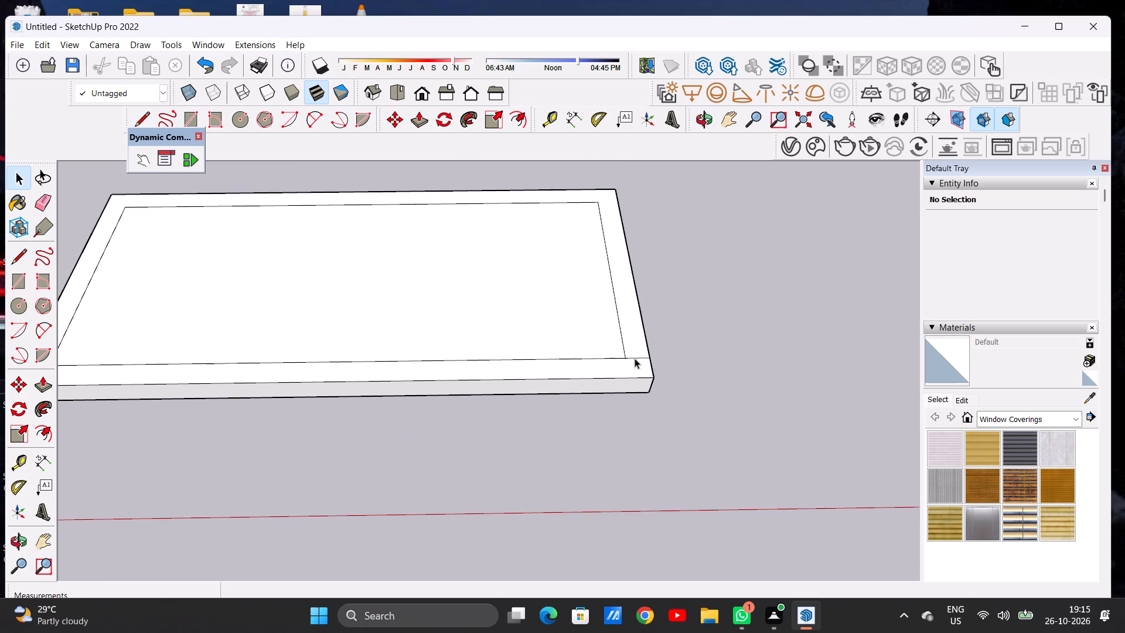
scroll(635, 358, "down", 12)
middle_click_drag(585, 397, 581, 418)
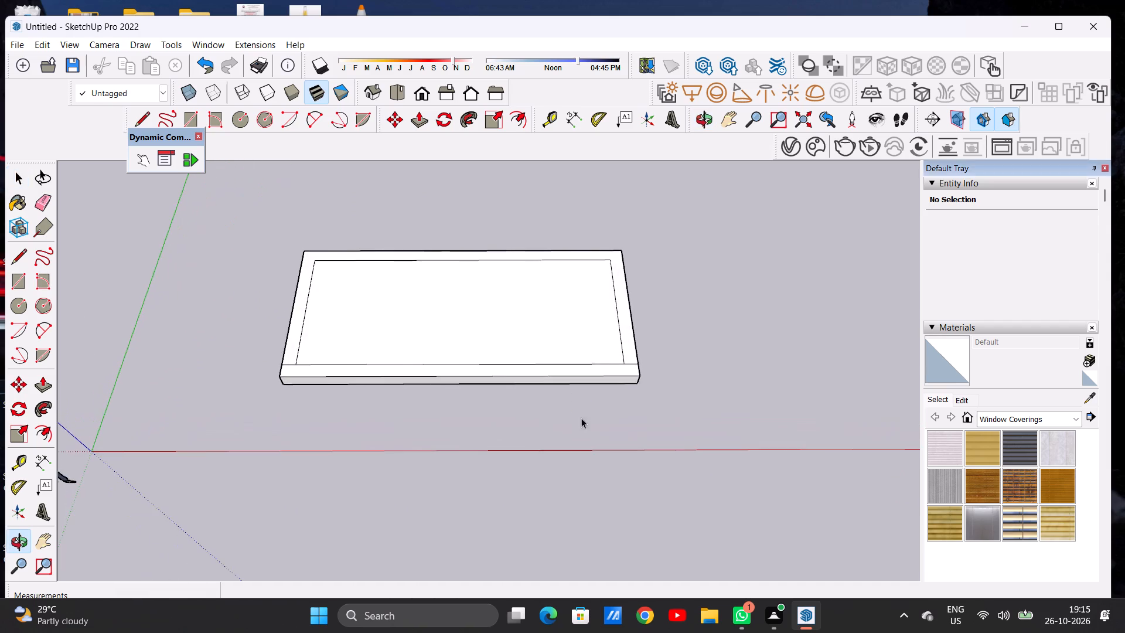
scroll(570, 408, "down", 3)
scroll(589, 353, "up", 5)
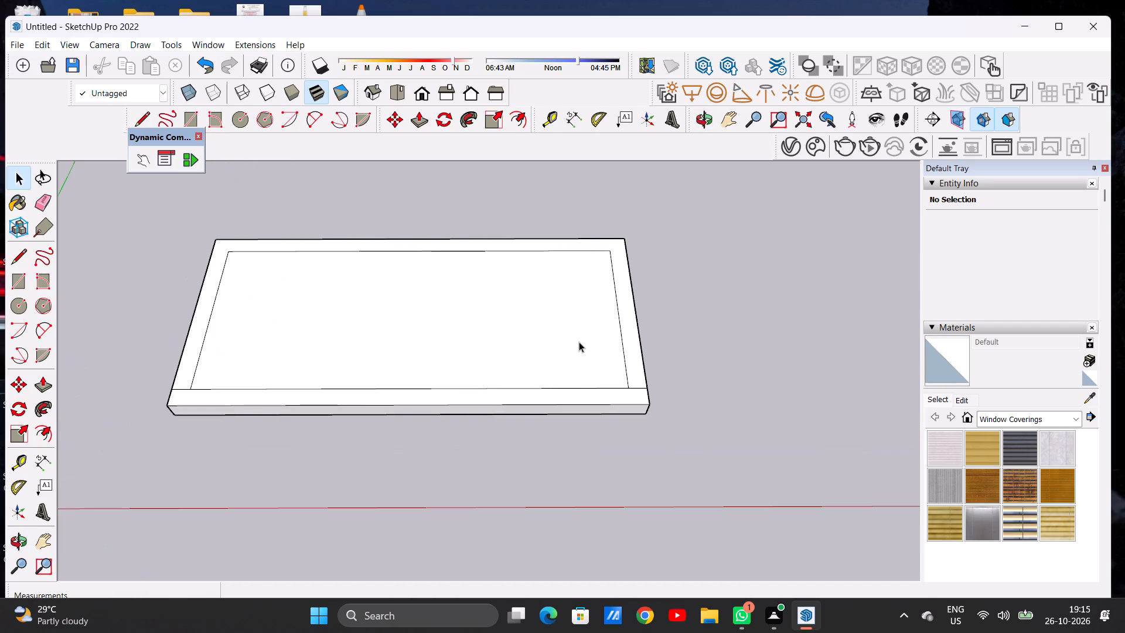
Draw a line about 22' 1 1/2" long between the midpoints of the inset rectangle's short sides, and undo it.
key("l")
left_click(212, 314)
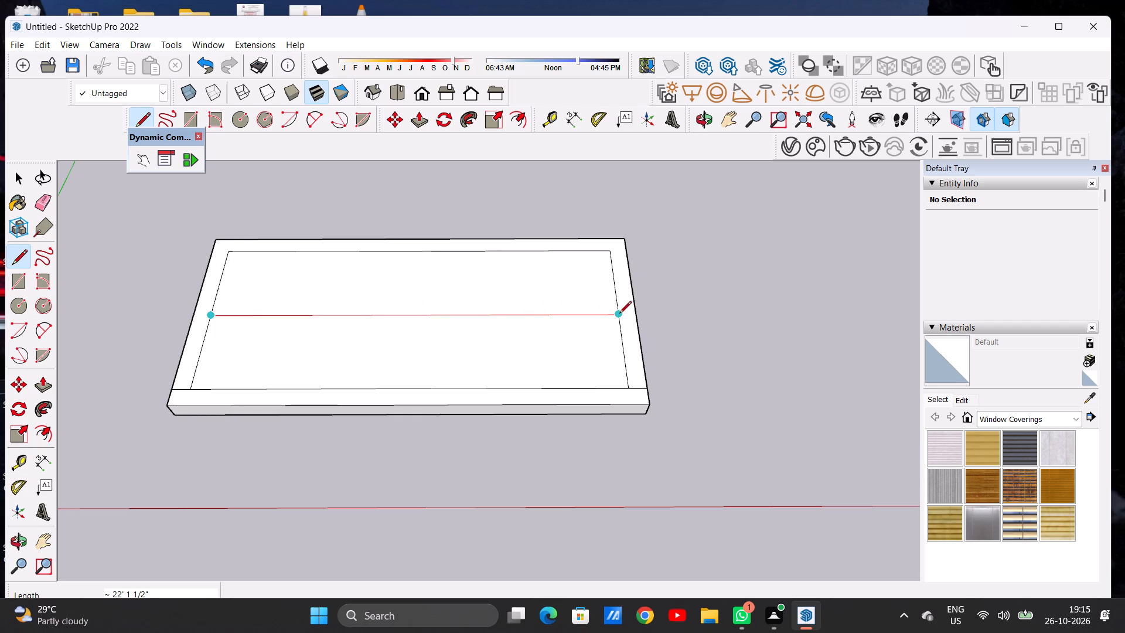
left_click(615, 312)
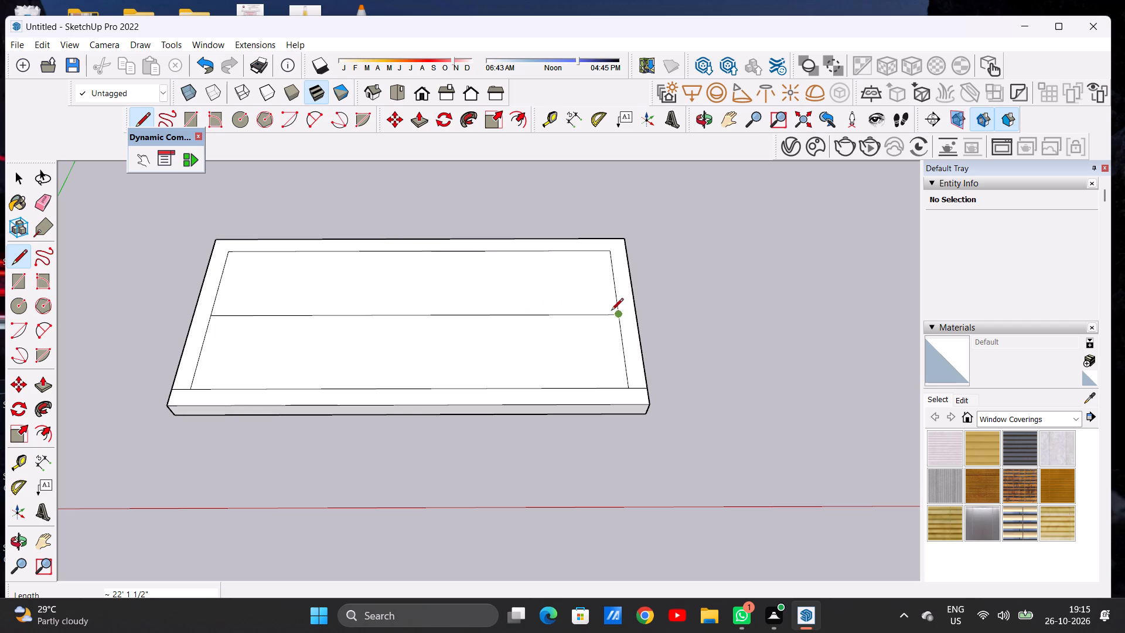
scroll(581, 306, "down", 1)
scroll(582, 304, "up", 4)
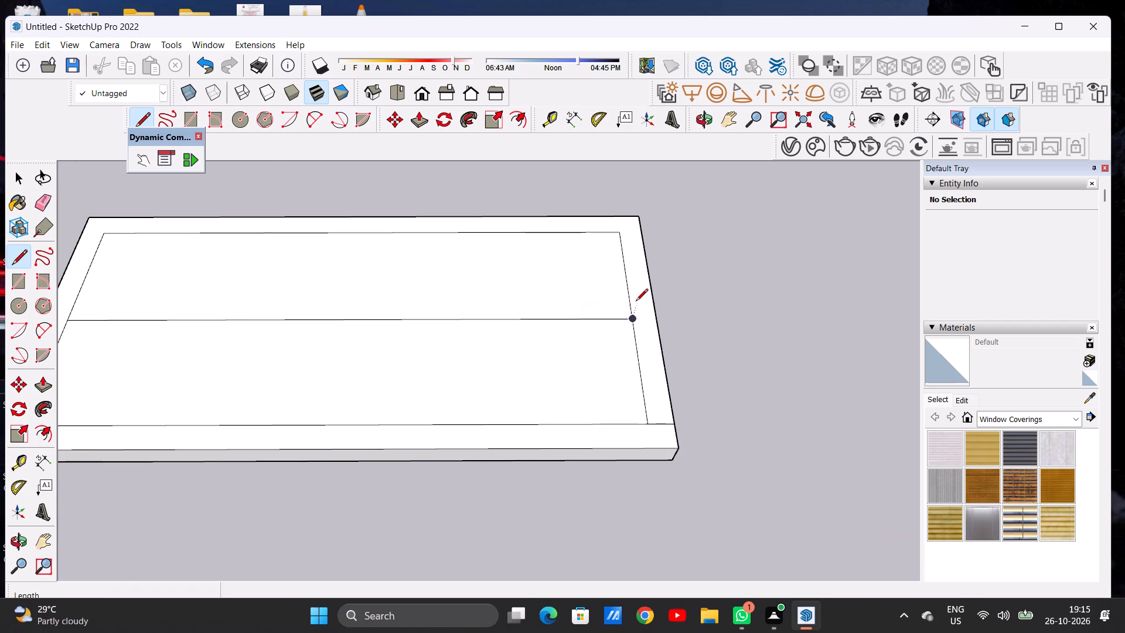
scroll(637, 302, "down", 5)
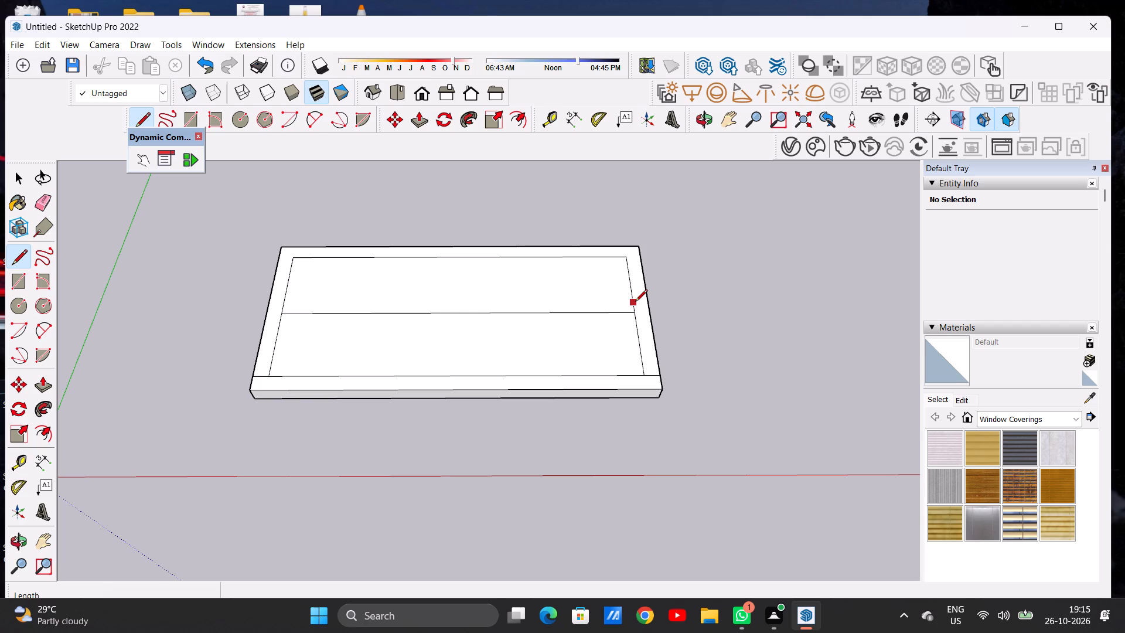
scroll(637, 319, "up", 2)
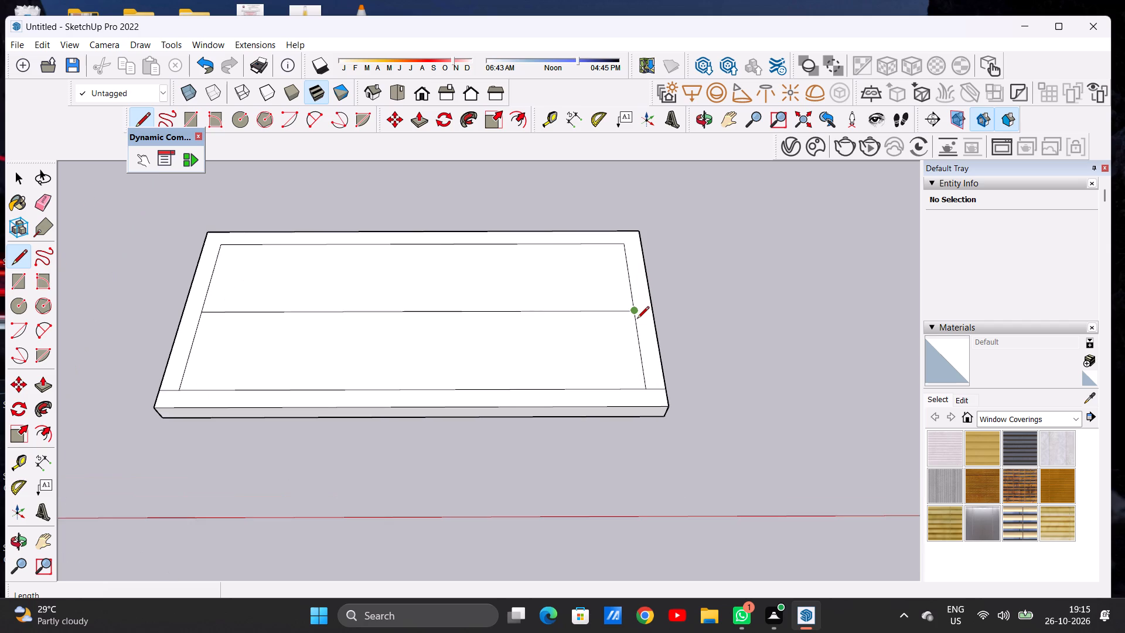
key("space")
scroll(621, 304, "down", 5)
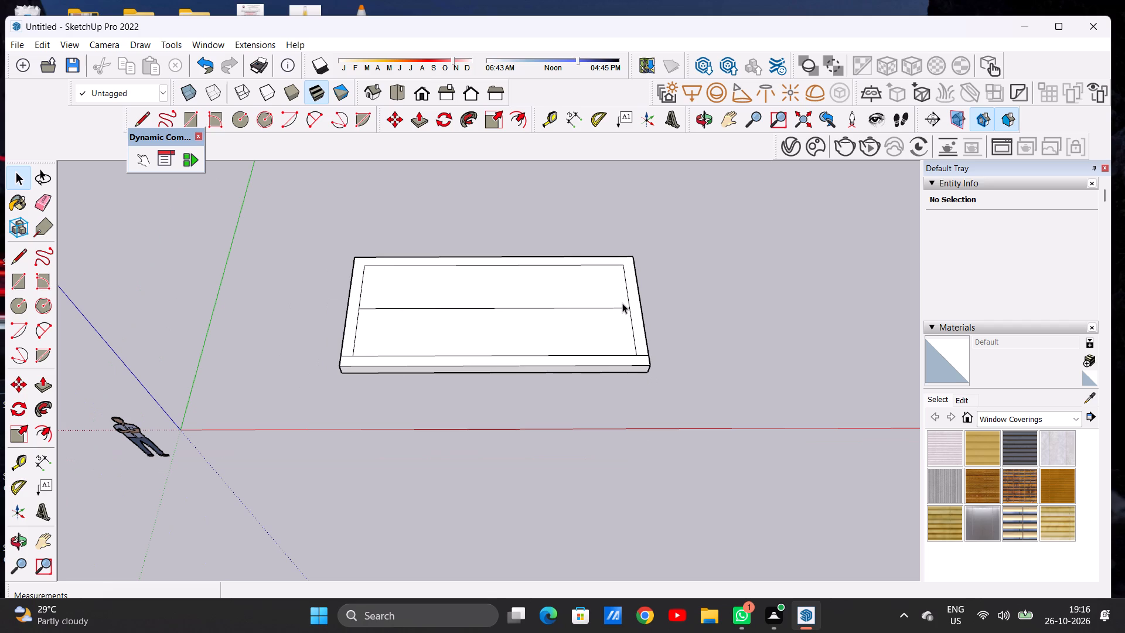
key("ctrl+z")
Push/Pull the U-shaped border face along the slab's back and sides upward 10' to form three walls.
scroll(566, 309, "down", 3)
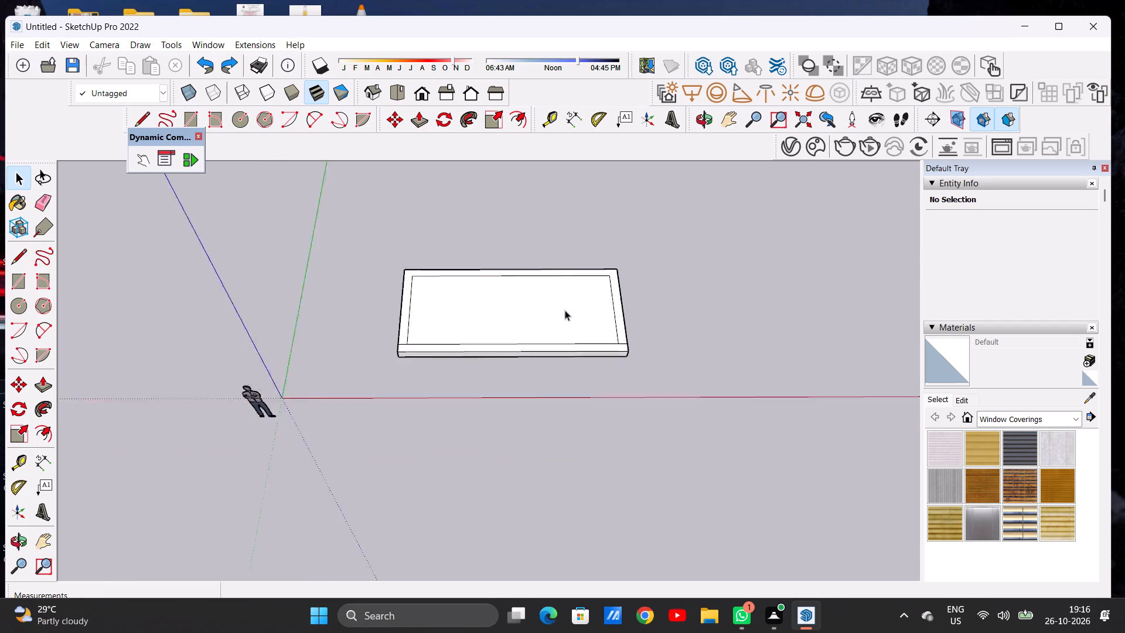
scroll(565, 310, "down", 3)
scroll(577, 326, "up", 9)
scroll(629, 349, "down", 3)
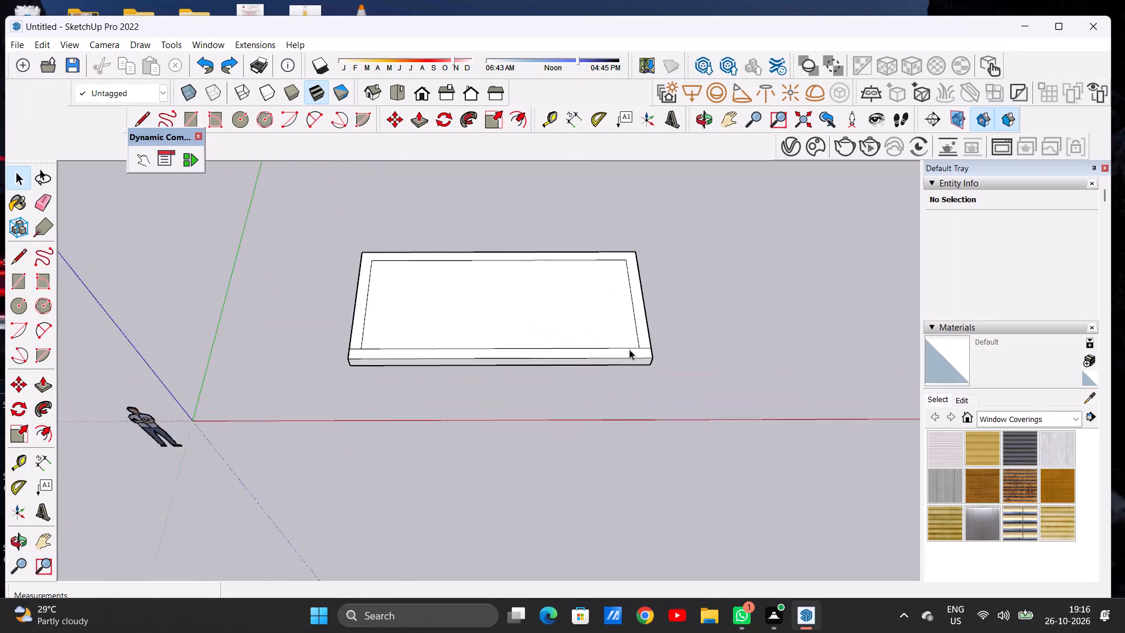
scroll(629, 349, "down", 2)
middle_click_drag(638, 356, 636, 320)
scroll(639, 323, "up", 5)
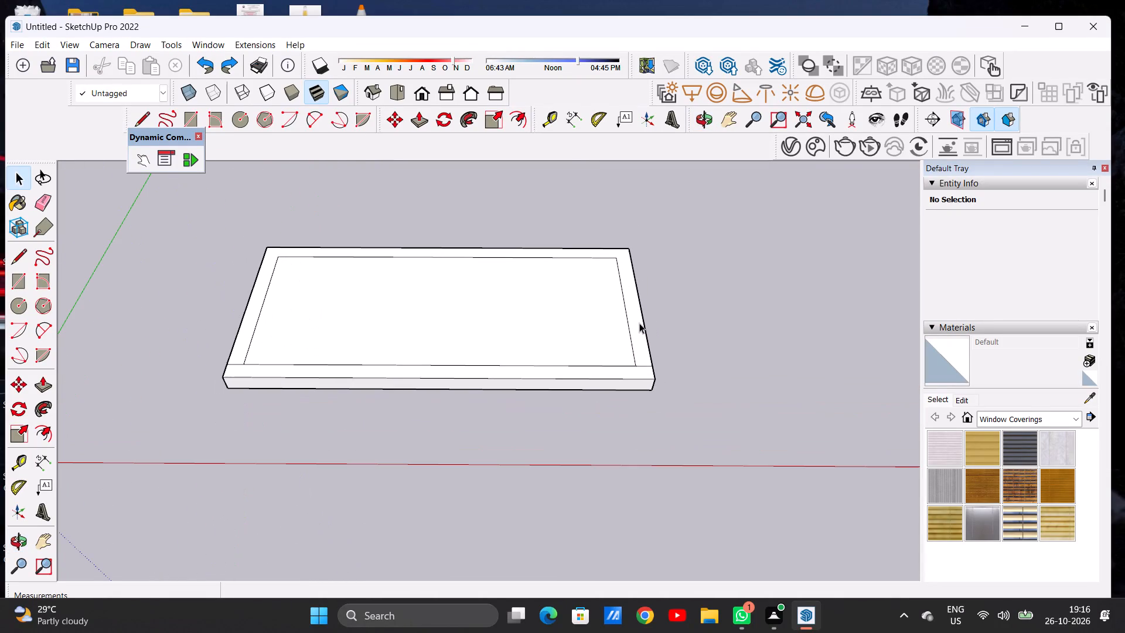
key("p")
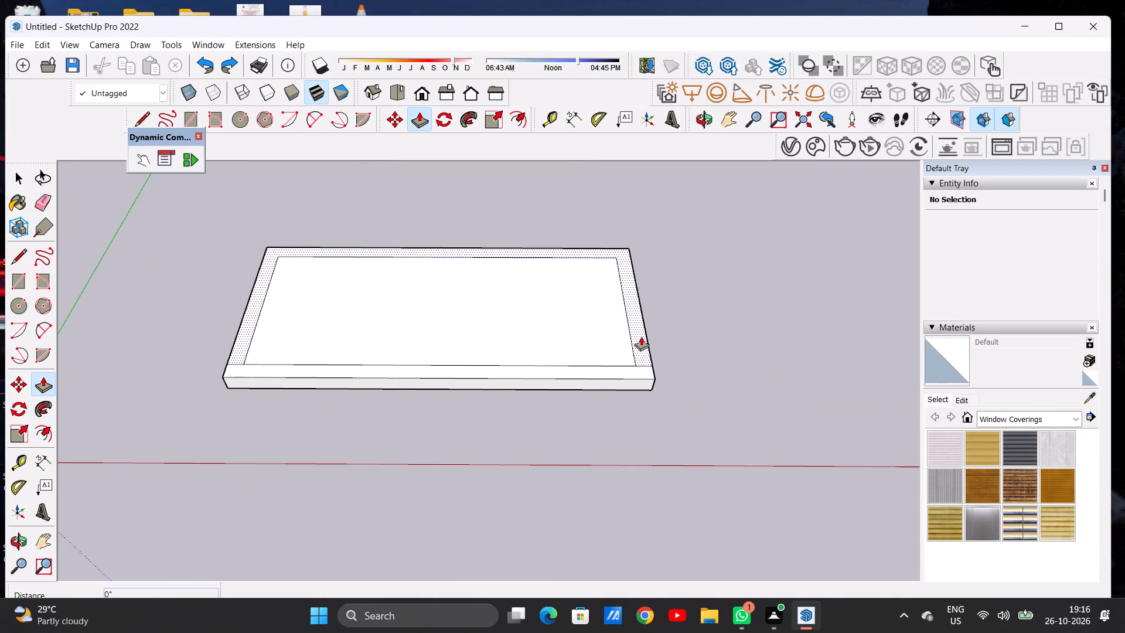
left_click(641, 336)
scroll(654, 306, "down", 3)
scroll(654, 311, "up", 1)
scroll(656, 313, "down", 1)
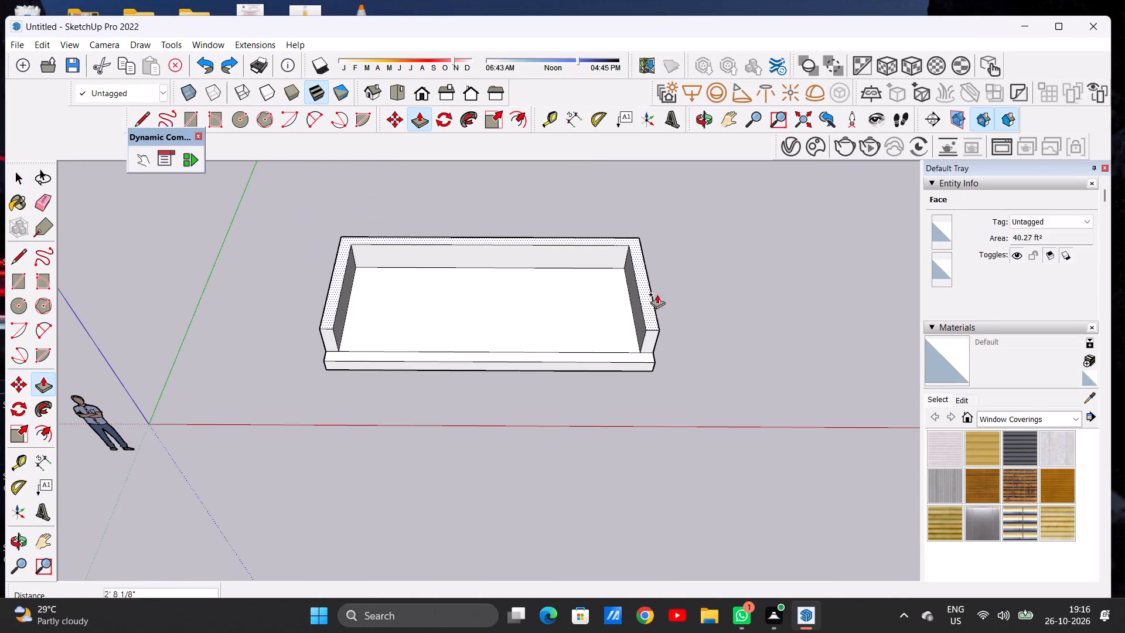
middle_click_drag(659, 299, 654, 264)
scroll(654, 260, "up", 5)
scroll(644, 328, "down", 9)
middle_click_drag(662, 302, 662, 253)
scroll(657, 253, "up", 2)
scroll(657, 253, "down", 1)
scroll(657, 253, "up", 9)
scroll(654, 274, "down", 9)
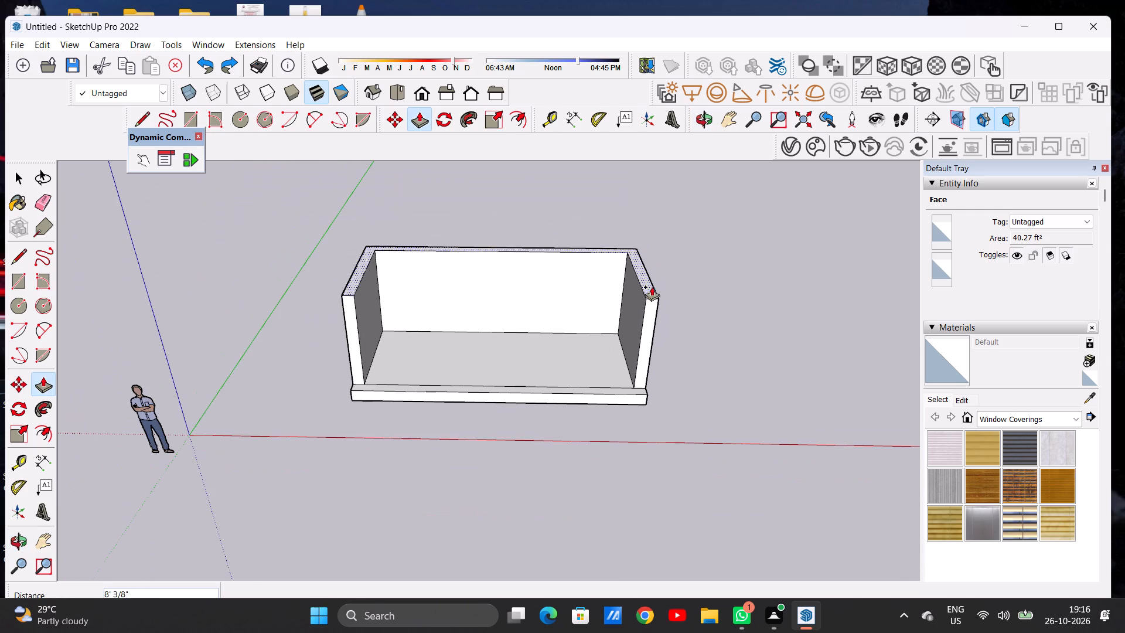
scroll(657, 256, "up", 2)
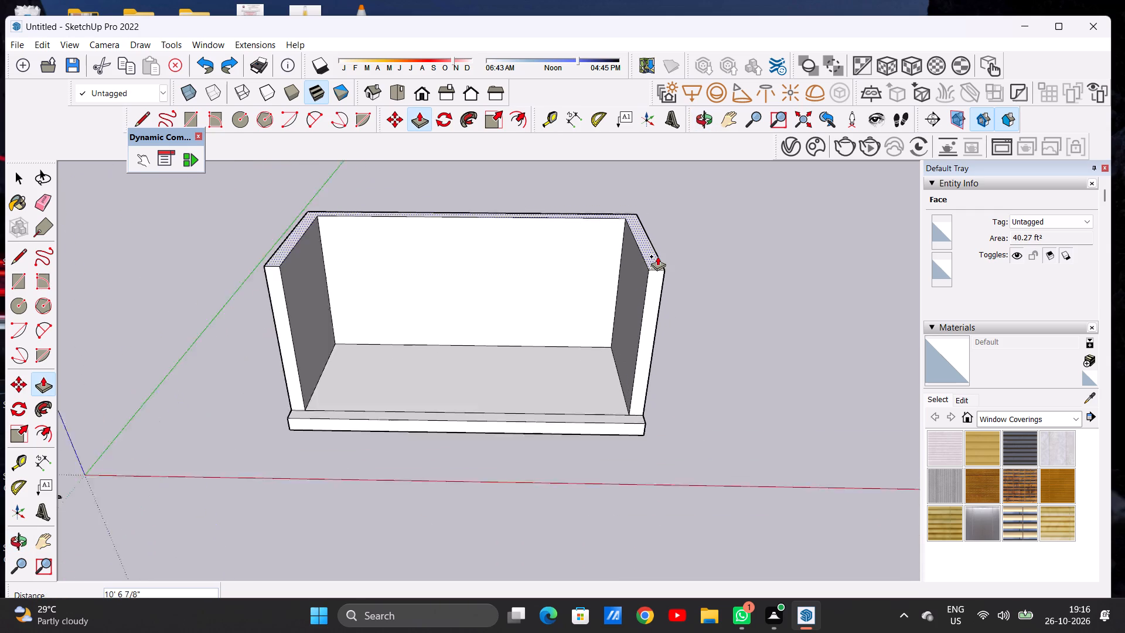
scroll(657, 256, "up", 3)
middle_click_drag(663, 281, 662, 254)
scroll(657, 244, "up", 3)
scroll(656, 275, "down", 10)
scroll(652, 260, "up", 4)
scroll(652, 260, "down", 1)
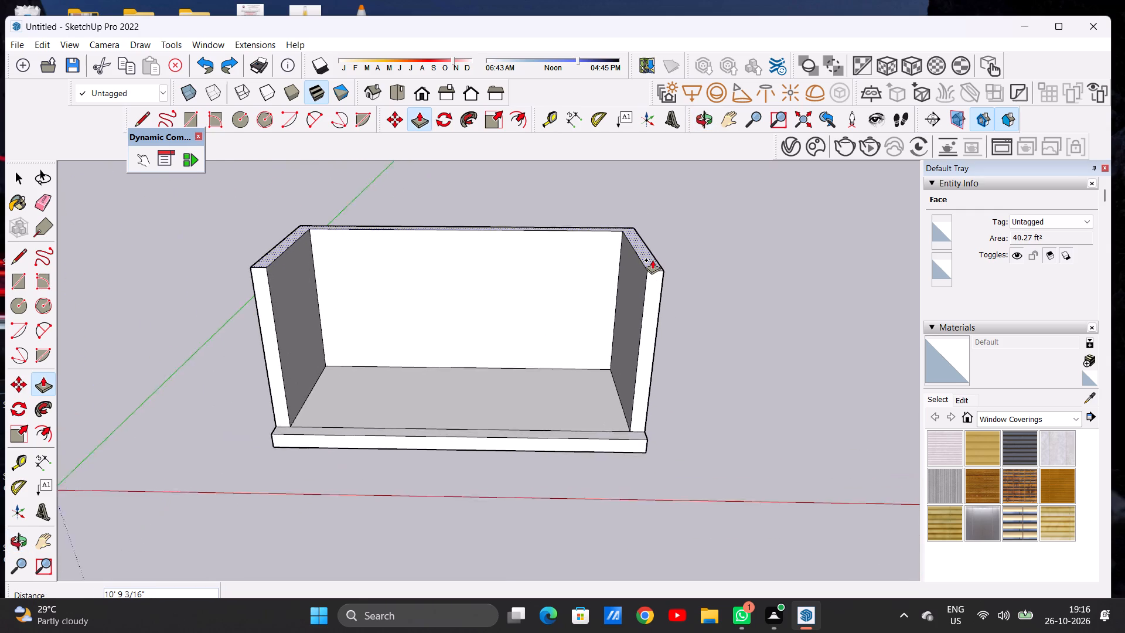
scroll(652, 260, "up", 1)
type("10'")
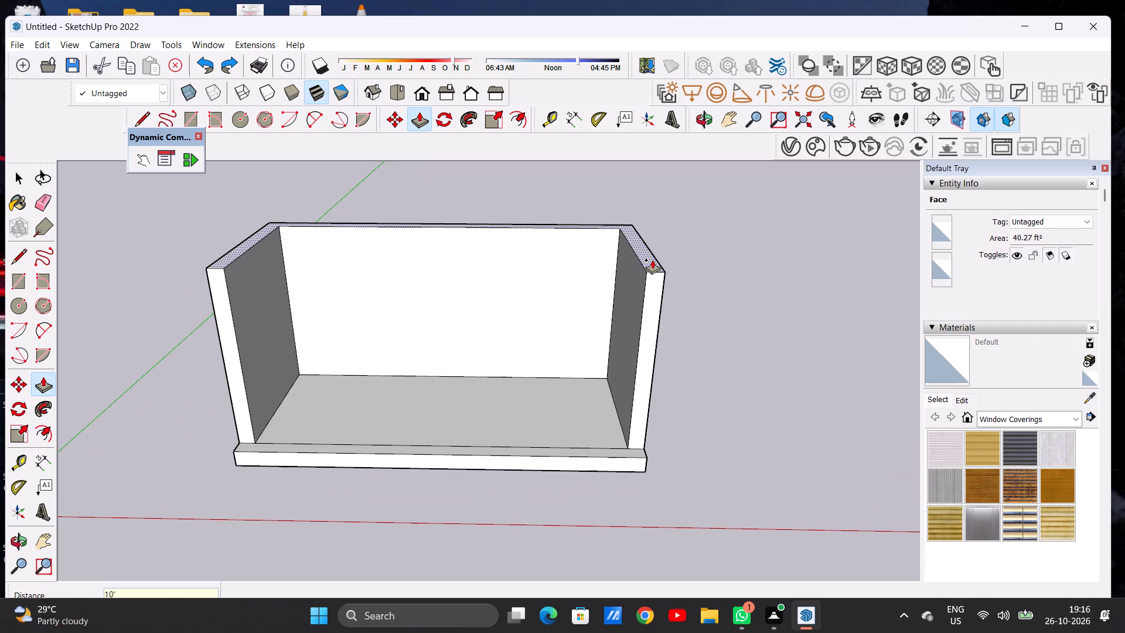
key("Return")
key("space")
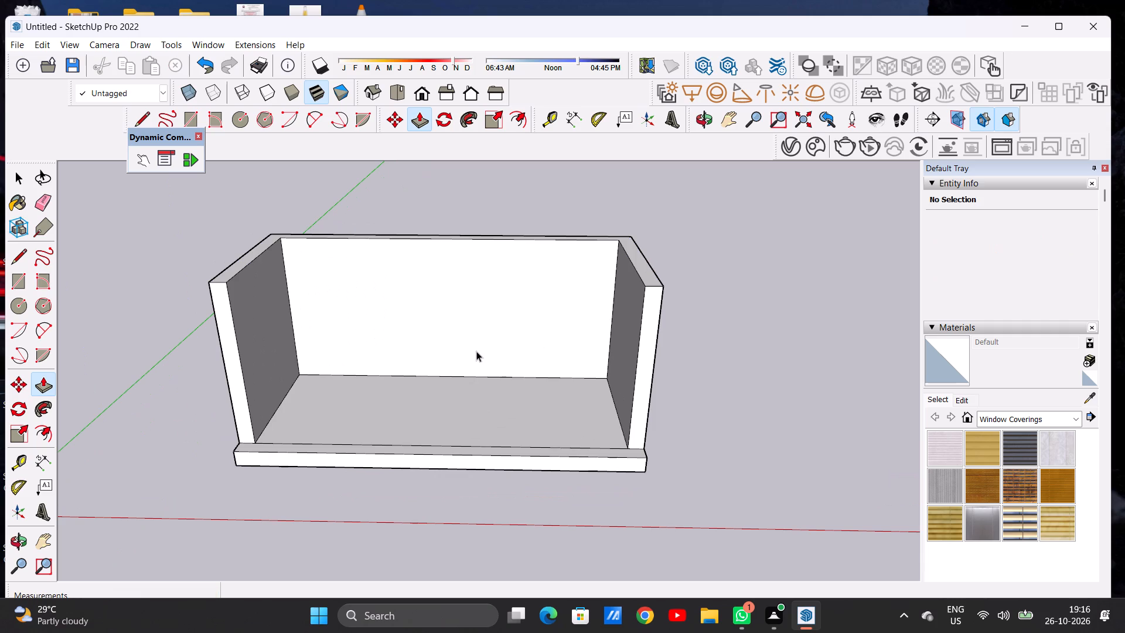
Examine the three-walled enclosure and its floor from several angles and distances.
scroll(463, 330, "down", 4)
scroll(466, 350, "up", 2)
scroll(526, 334, "down", 2)
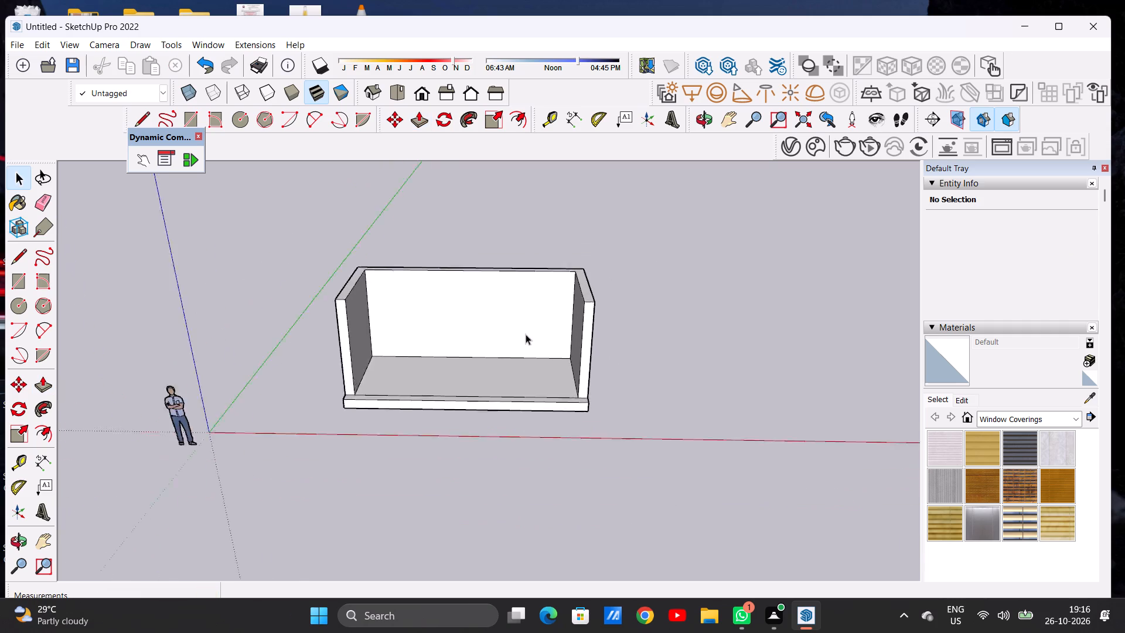
scroll(526, 334, "down", 3)
scroll(478, 369, "up", 8)
scroll(476, 370, "down", 1)
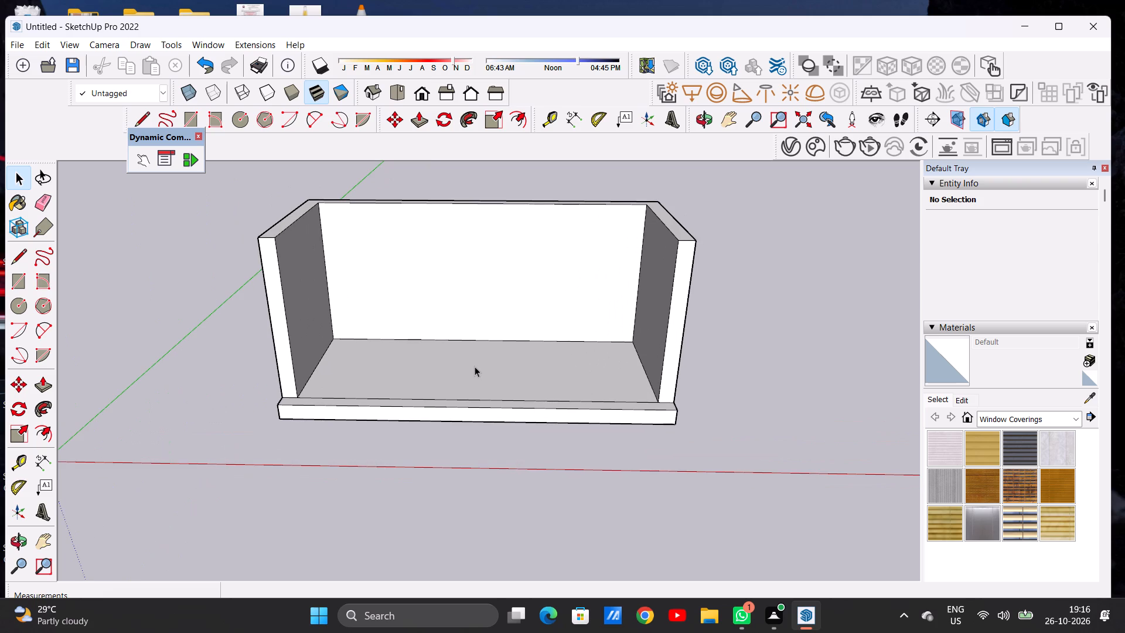
scroll(473, 340, "up", 5)
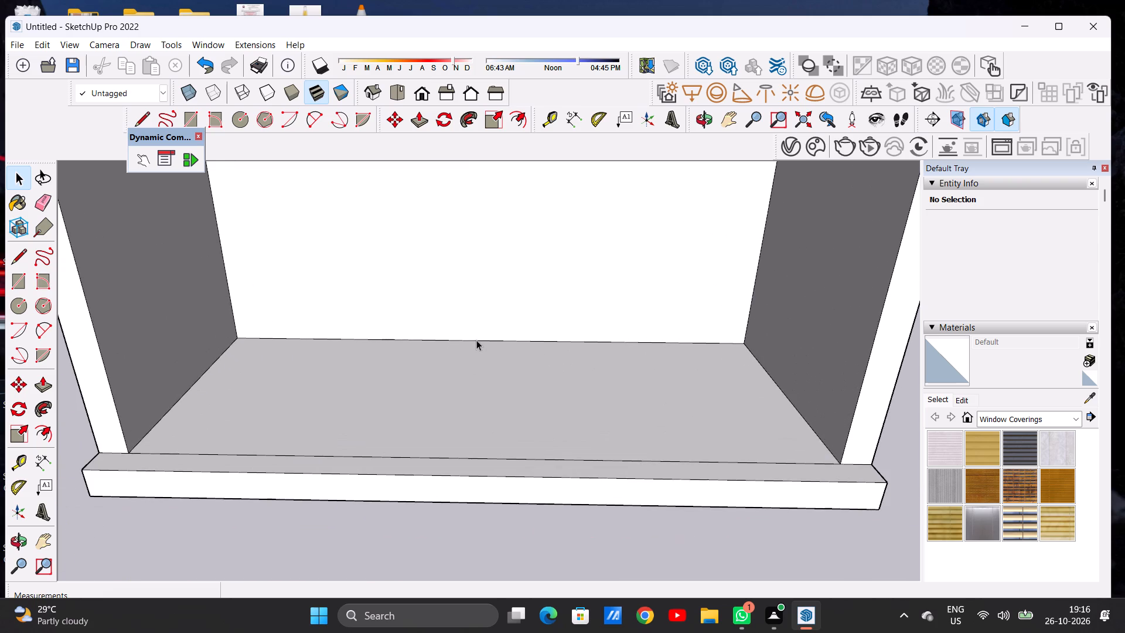
scroll(484, 345, "down", 5)
middle_click_drag(489, 345, 490, 359)
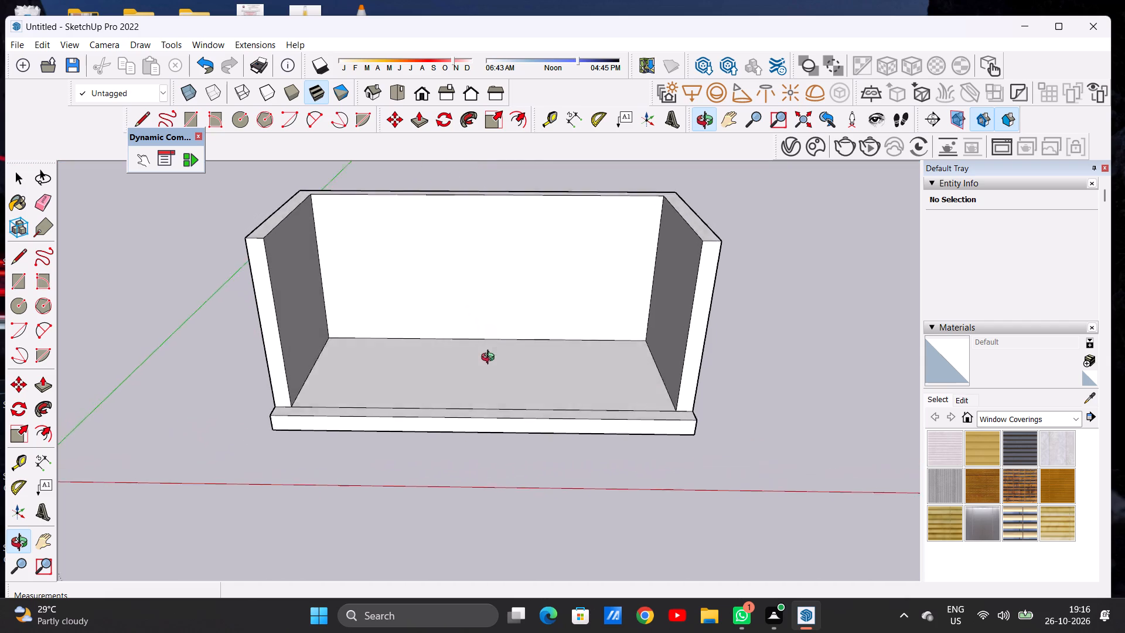
middle_click_drag(490, 359, 487, 377)
scroll(487, 380, "down", 7)
scroll(492, 362, "up", 7)
middle_click_drag(506, 369, 342, 358)
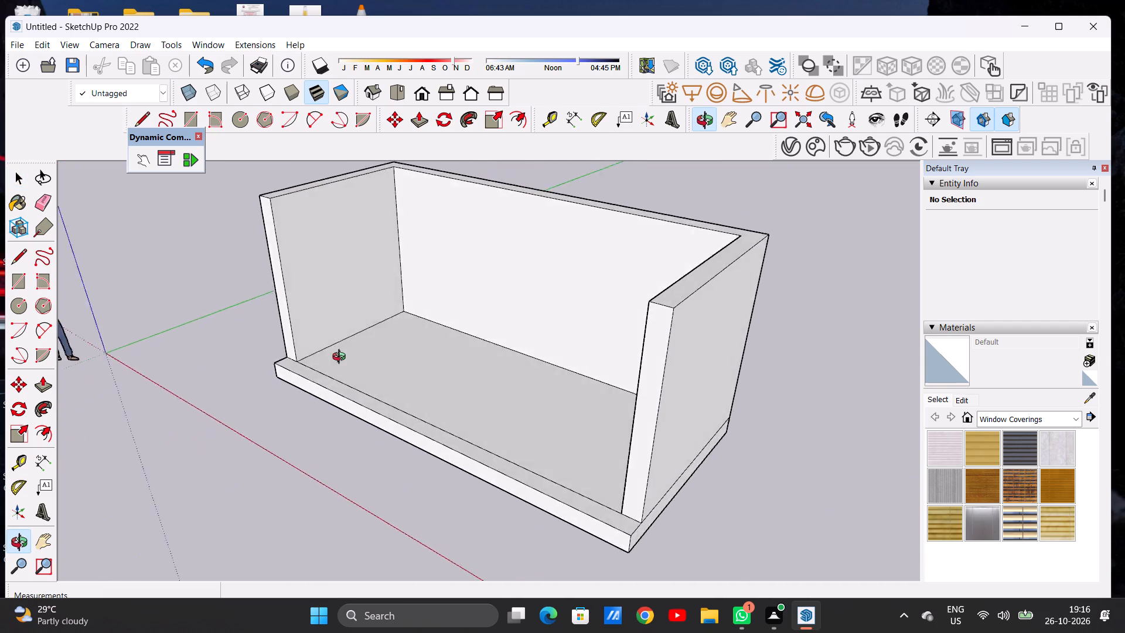
middle_click_drag(342, 358, 489, 396)
scroll(498, 339, "down", 5)
scroll(504, 313, "up", 5)
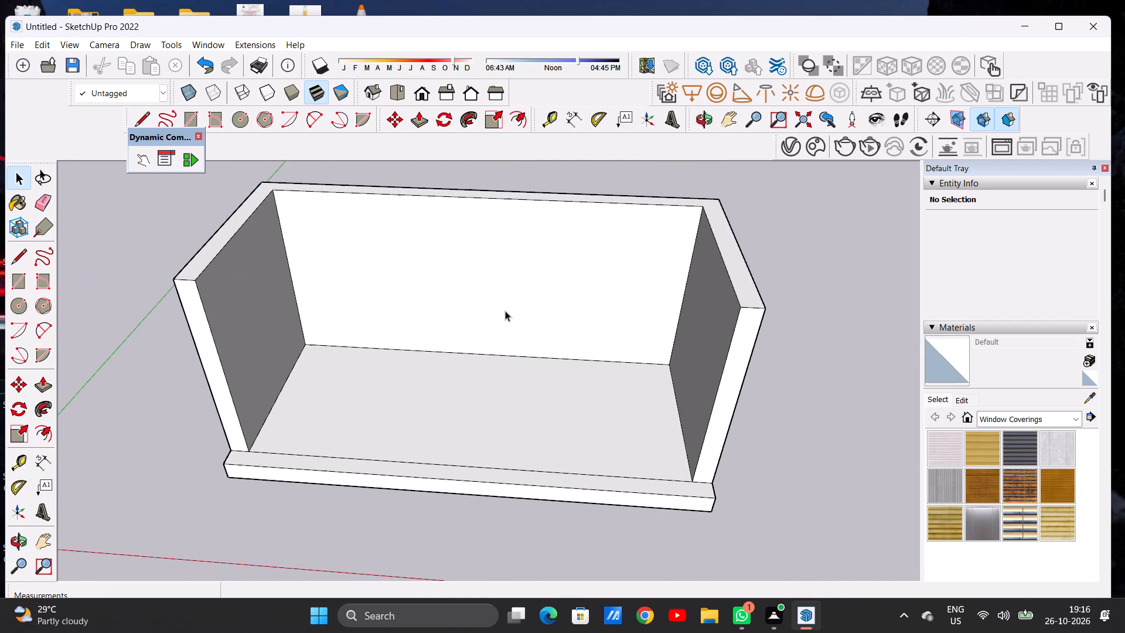
middle_click_drag(500, 355, 503, 310)
scroll(503, 309, "down", 7)
scroll(510, 311, "up", 1)
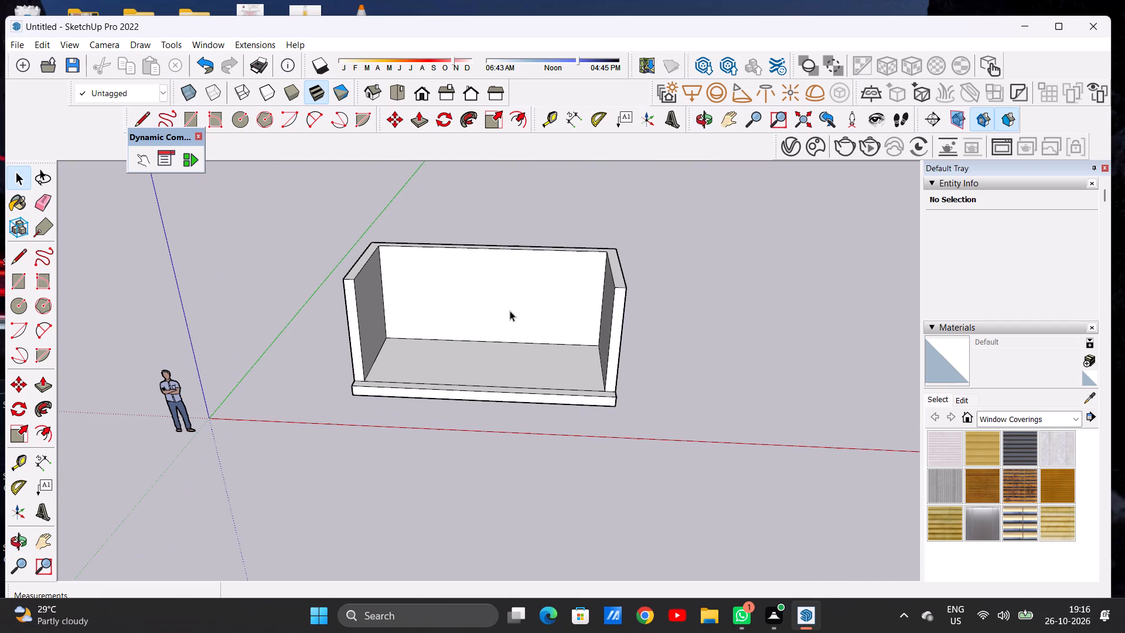
key("space")
scroll(357, 353, "down", 6)
scroll(396, 319, "up", 7)
middle_click_drag(408, 320, 414, 383)
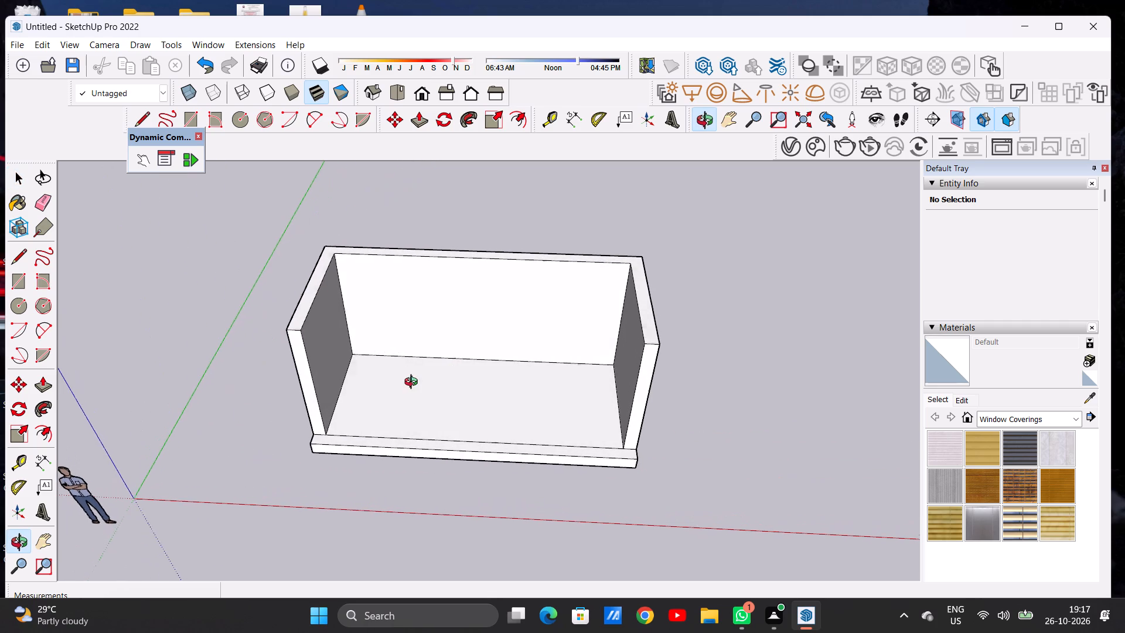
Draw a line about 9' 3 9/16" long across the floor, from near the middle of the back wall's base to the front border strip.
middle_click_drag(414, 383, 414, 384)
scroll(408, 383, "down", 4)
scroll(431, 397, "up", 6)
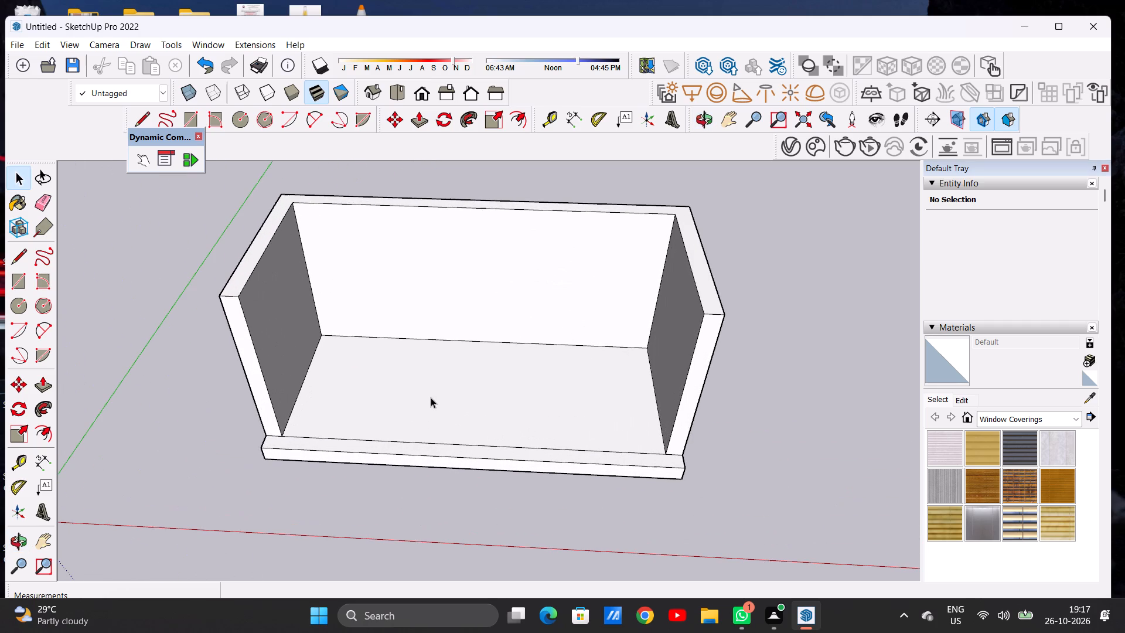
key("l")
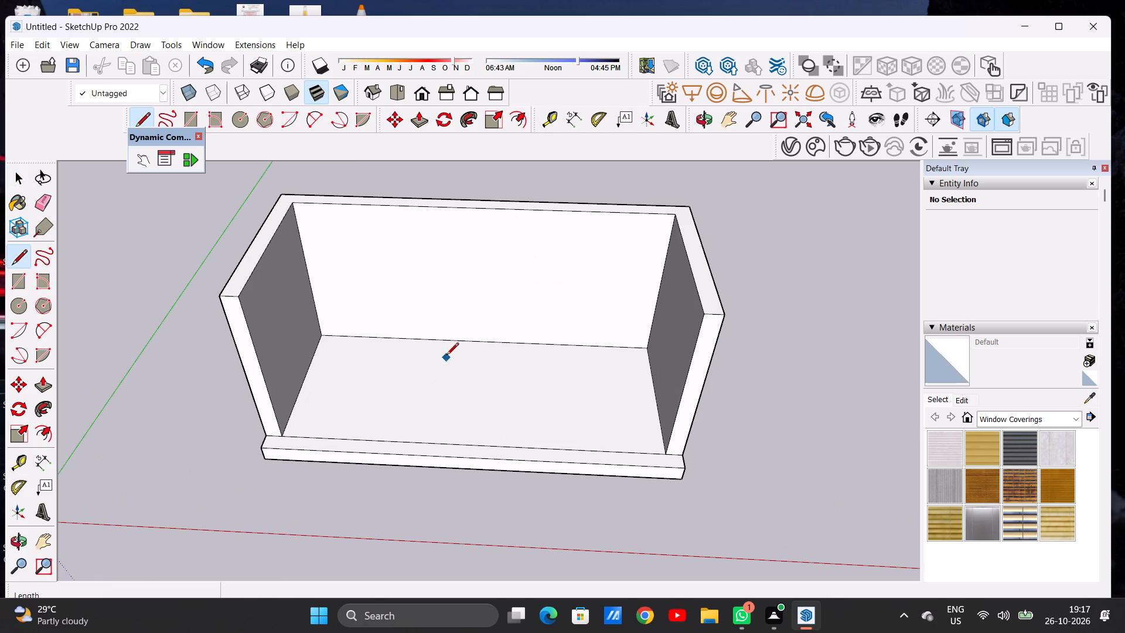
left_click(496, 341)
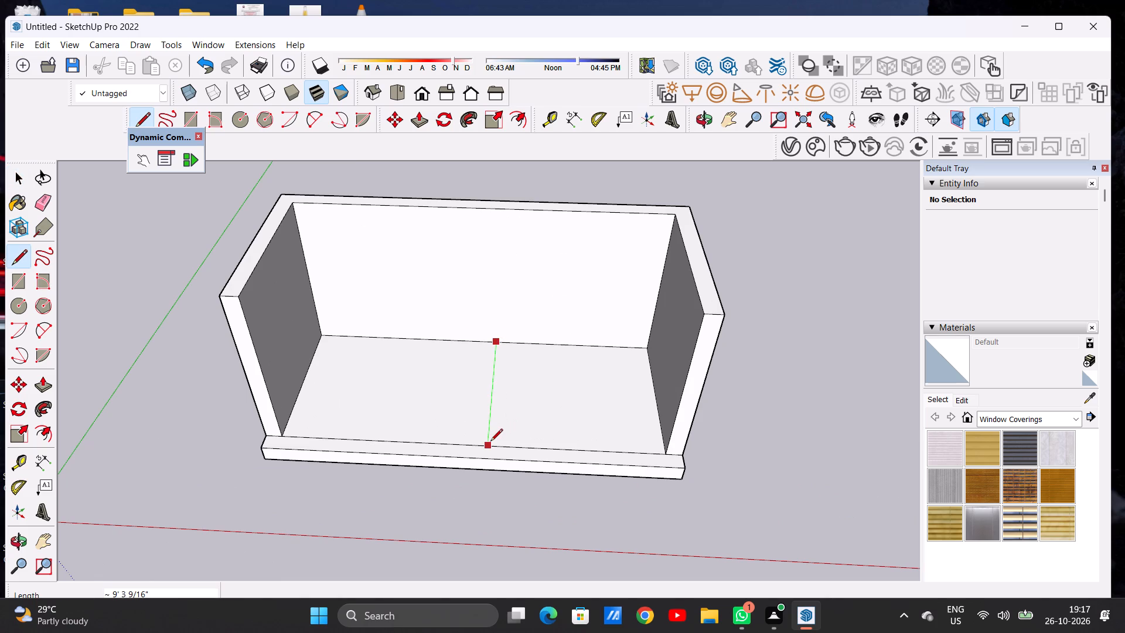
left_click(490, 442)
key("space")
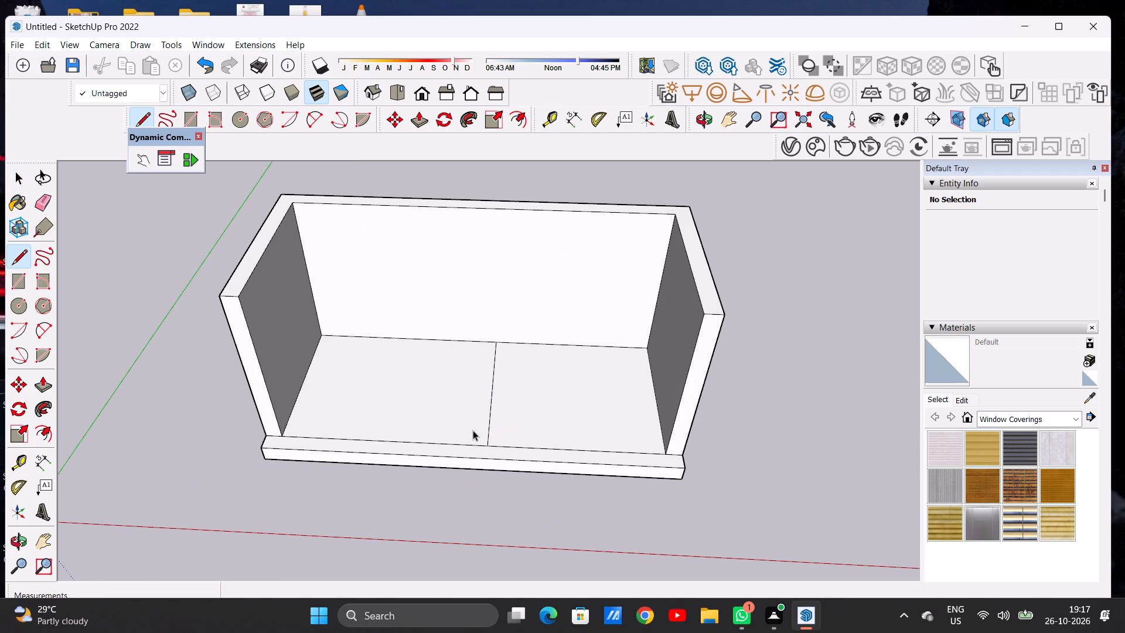
Examine the three-walled room and the dividing line on its floor from several angles and distances.
scroll(460, 422, "down", 7)
middle_click_drag(468, 437, 466, 382)
scroll(474, 351, "up", 4)
scroll(474, 350, "down", 1)
scroll(474, 350, "up", 2)
scroll(474, 350, "down", 8)
scroll(468, 319, "up", 6)
scroll(472, 380, "down", 7)
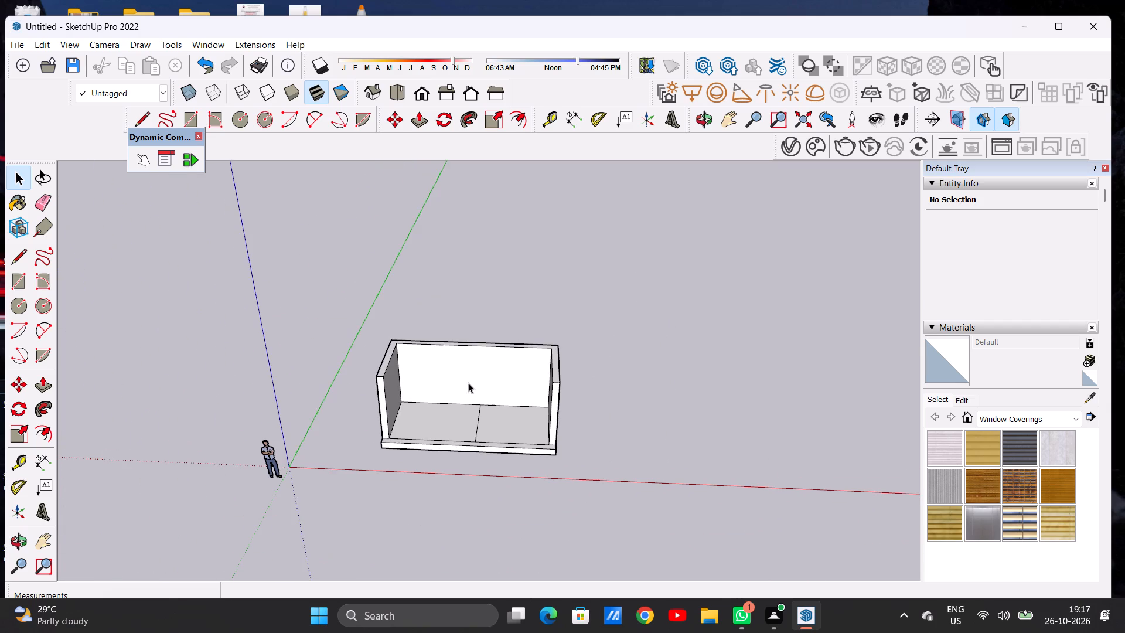
middle_click_drag(471, 397, 466, 385)
scroll(466, 387, "up", 3)
scroll(466, 387, "down", 1)
scroll(466, 387, "up", 4)
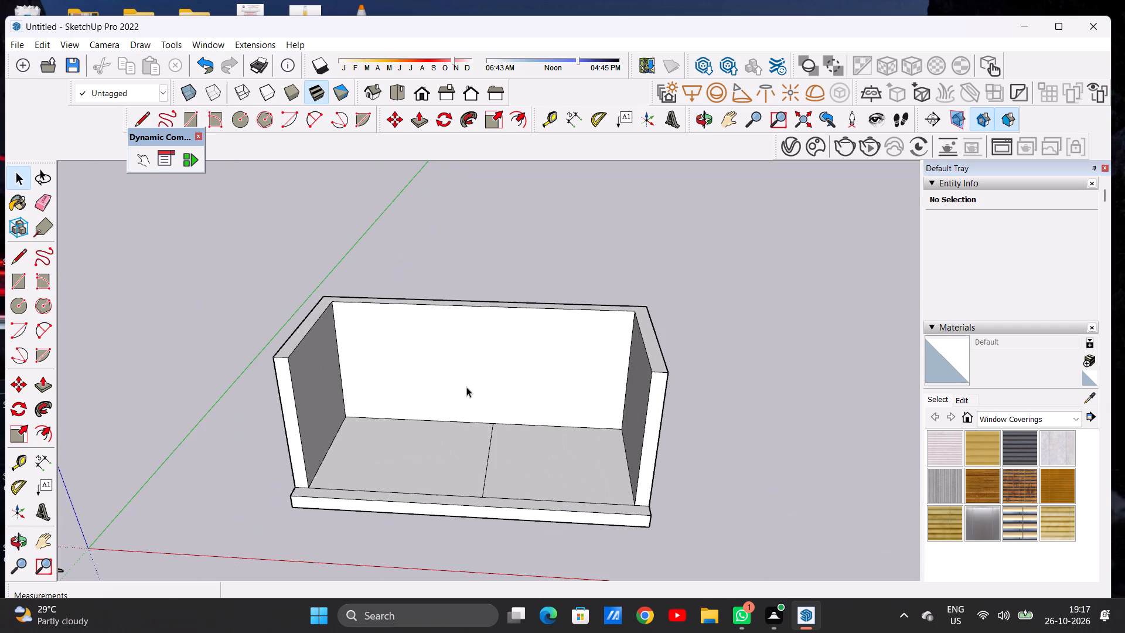
scroll(459, 386, "down", 6)
scroll(464, 403, "up", 5)
scroll(497, 365, "down", 6)
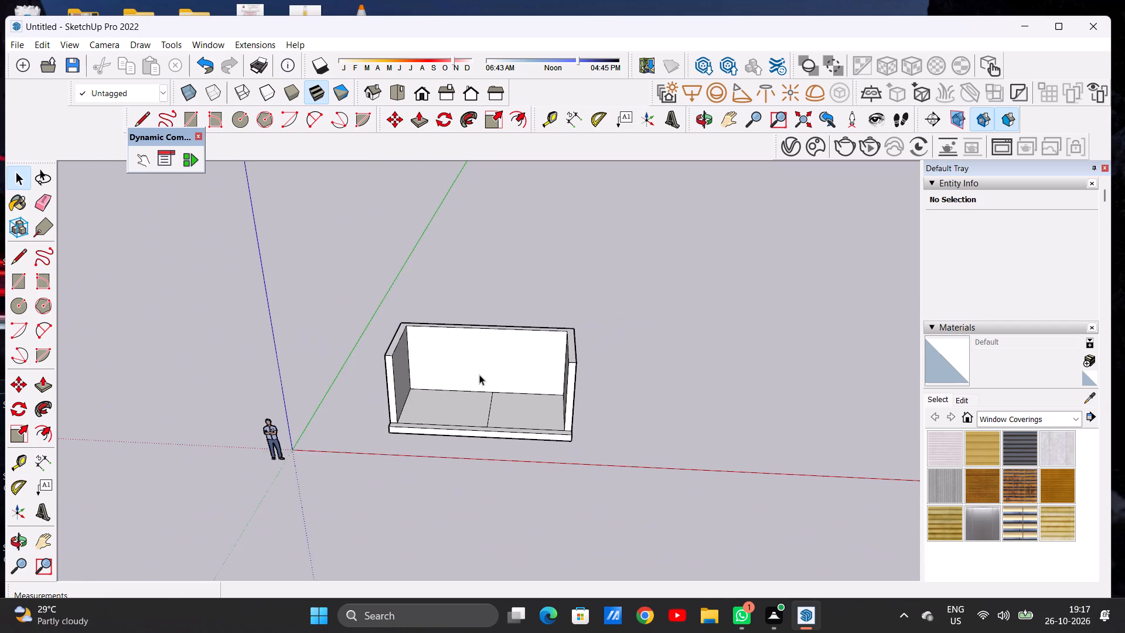
middle_click_drag(479, 375, 487, 427)
scroll(472, 409, "up", 1)
scroll(472, 408, "down", 1)
scroll(472, 408, "up", 6)
scroll(491, 368, "down", 2)
middle_click_drag(475, 384, 483, 441)
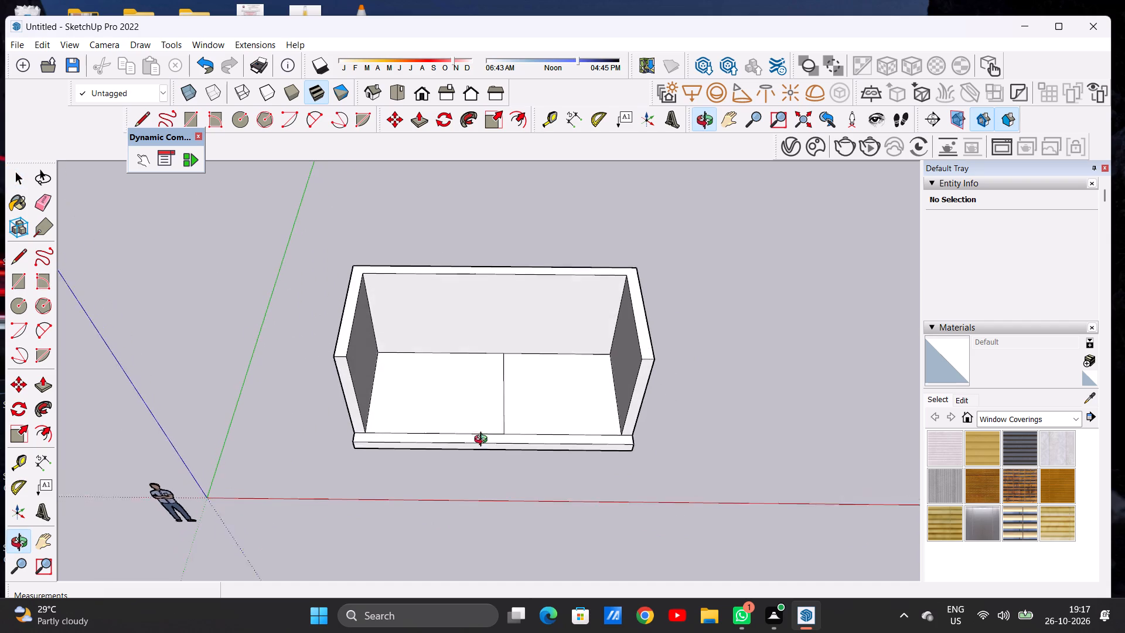
middle_click_drag(483, 441, 481, 445)
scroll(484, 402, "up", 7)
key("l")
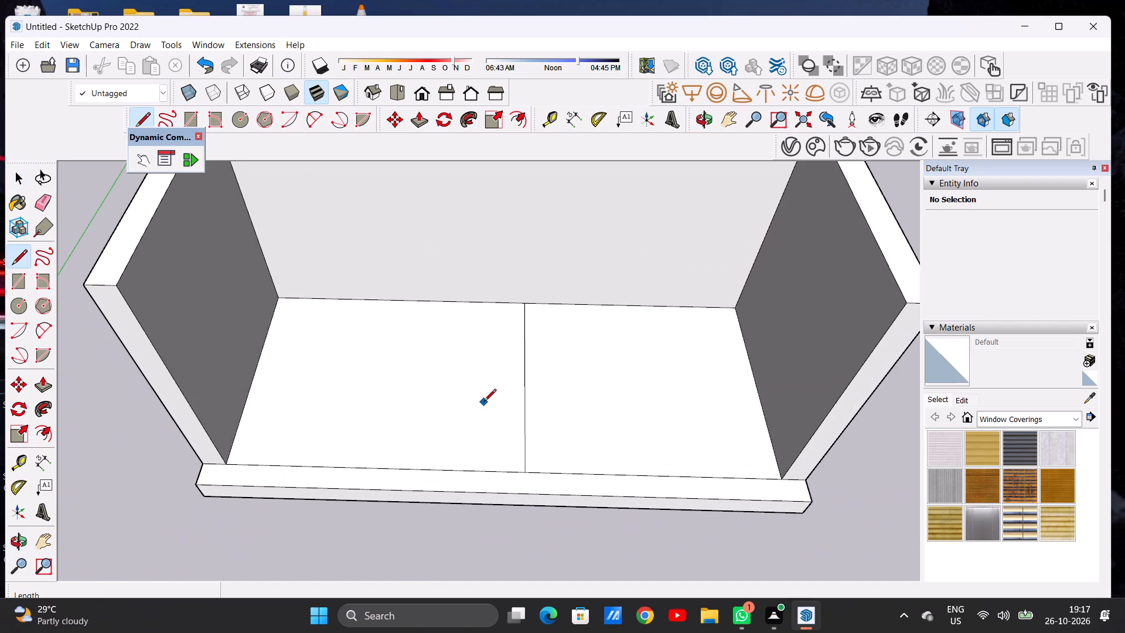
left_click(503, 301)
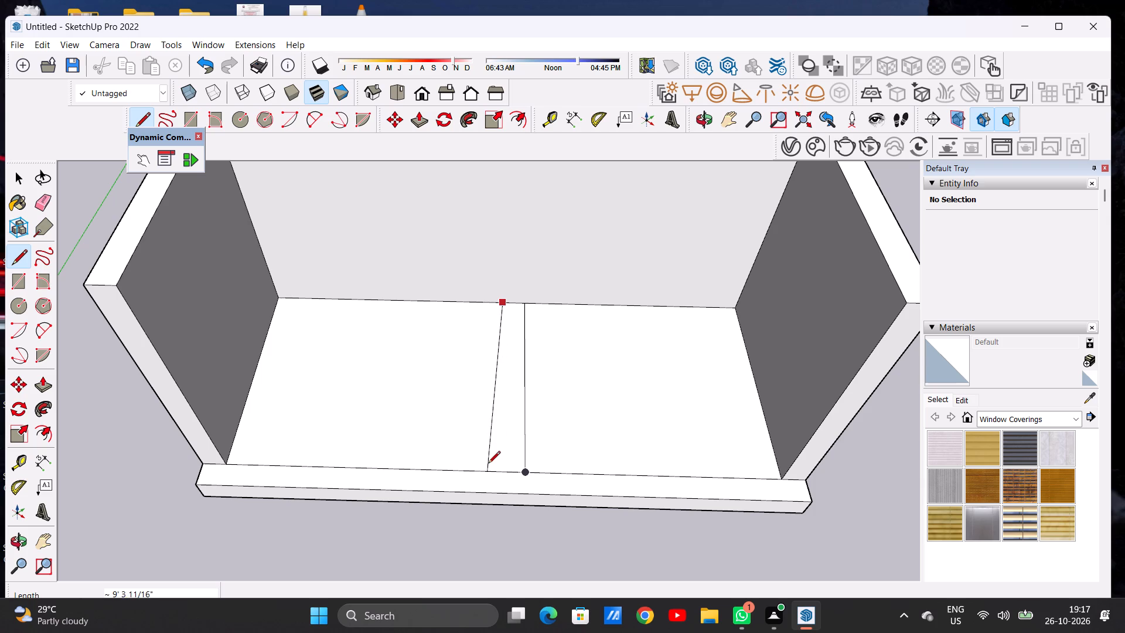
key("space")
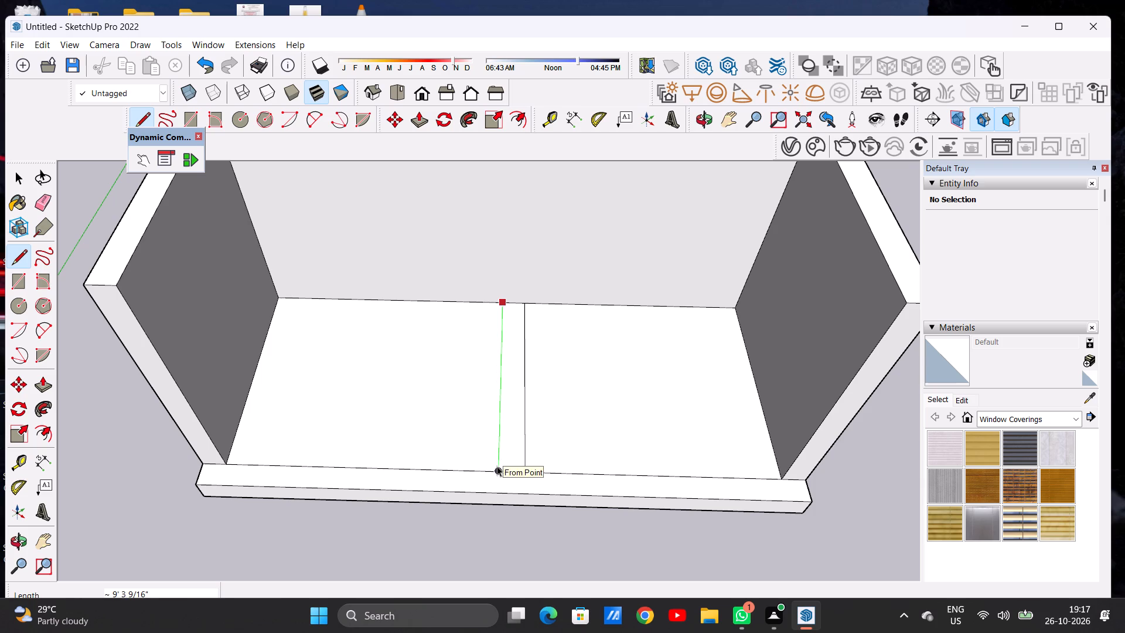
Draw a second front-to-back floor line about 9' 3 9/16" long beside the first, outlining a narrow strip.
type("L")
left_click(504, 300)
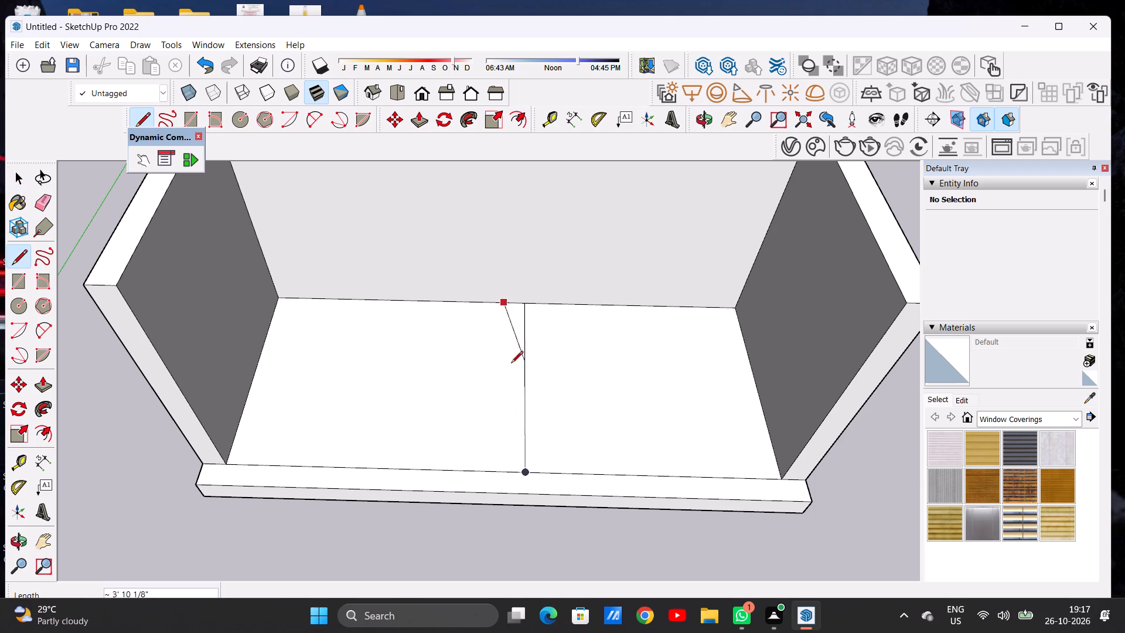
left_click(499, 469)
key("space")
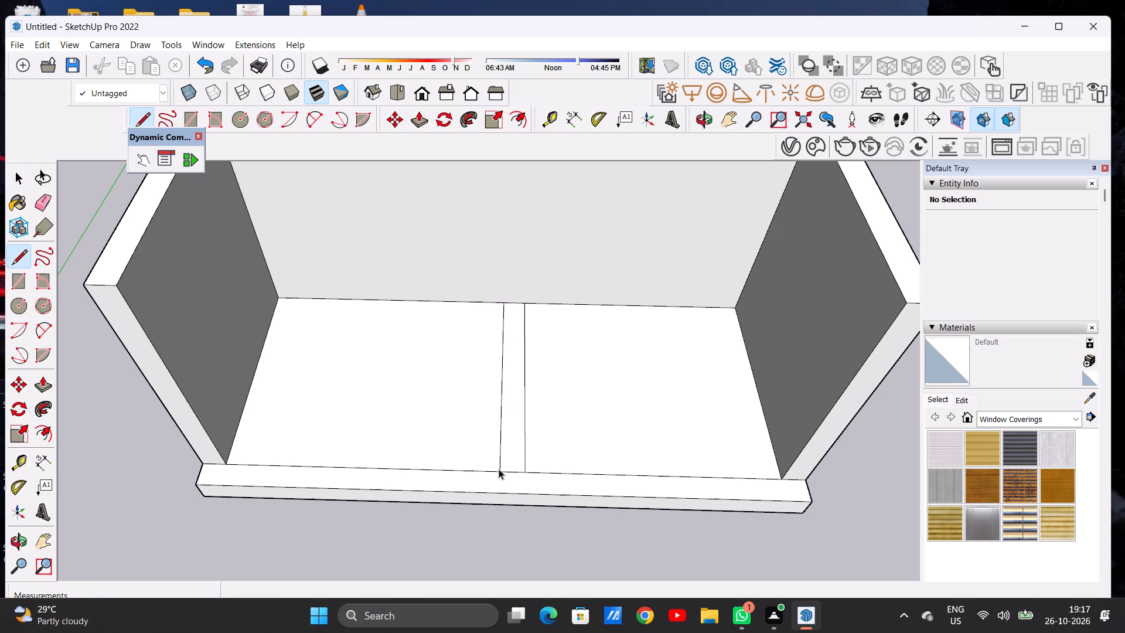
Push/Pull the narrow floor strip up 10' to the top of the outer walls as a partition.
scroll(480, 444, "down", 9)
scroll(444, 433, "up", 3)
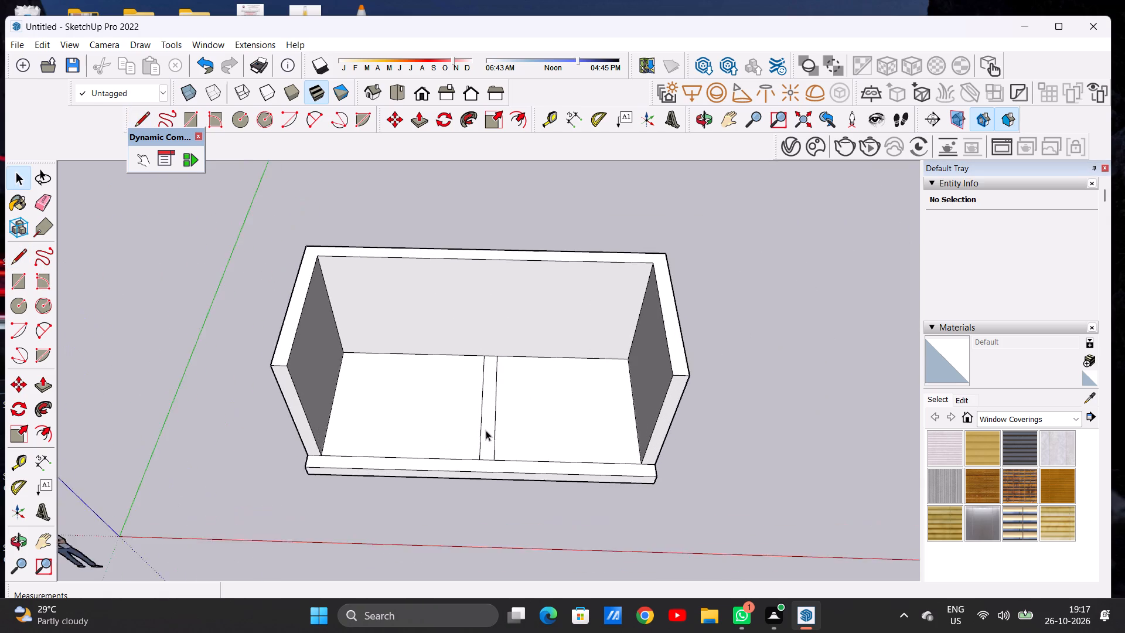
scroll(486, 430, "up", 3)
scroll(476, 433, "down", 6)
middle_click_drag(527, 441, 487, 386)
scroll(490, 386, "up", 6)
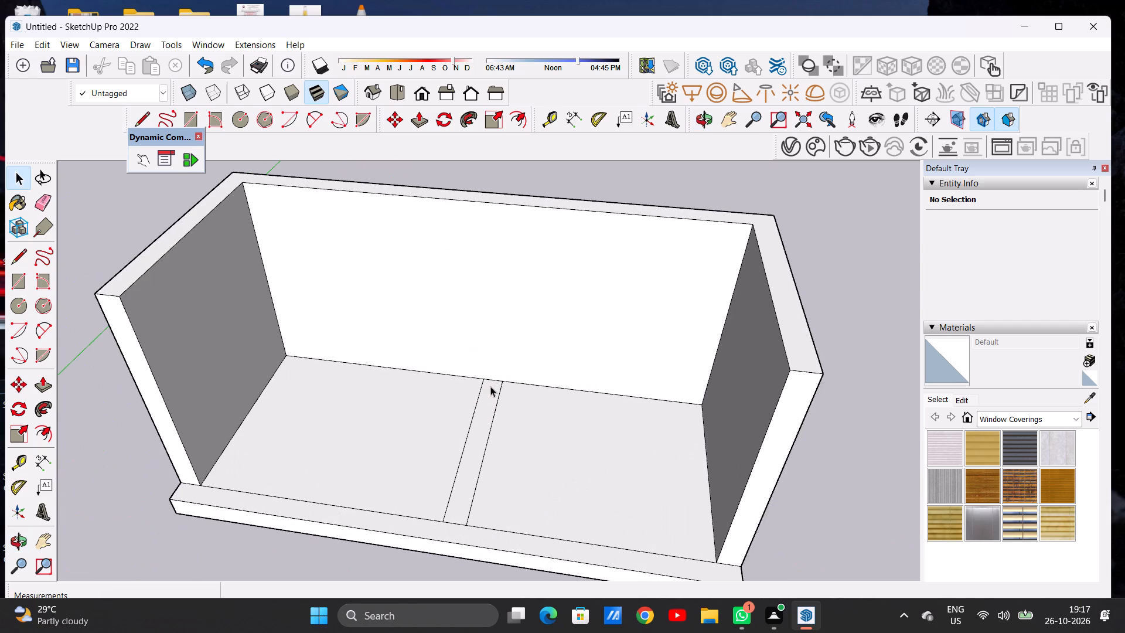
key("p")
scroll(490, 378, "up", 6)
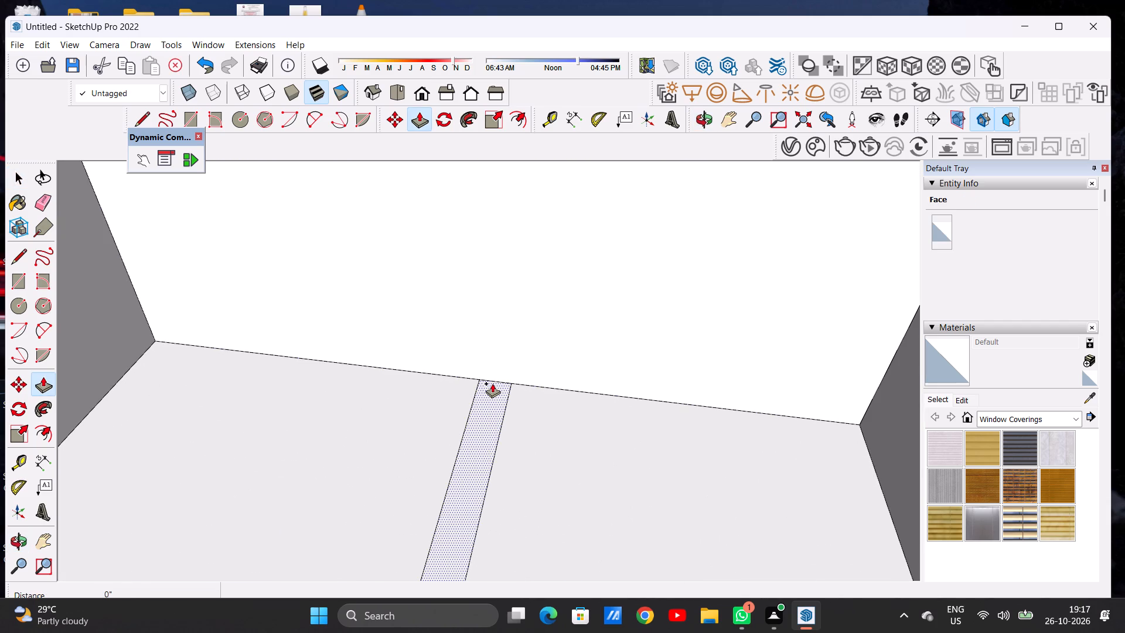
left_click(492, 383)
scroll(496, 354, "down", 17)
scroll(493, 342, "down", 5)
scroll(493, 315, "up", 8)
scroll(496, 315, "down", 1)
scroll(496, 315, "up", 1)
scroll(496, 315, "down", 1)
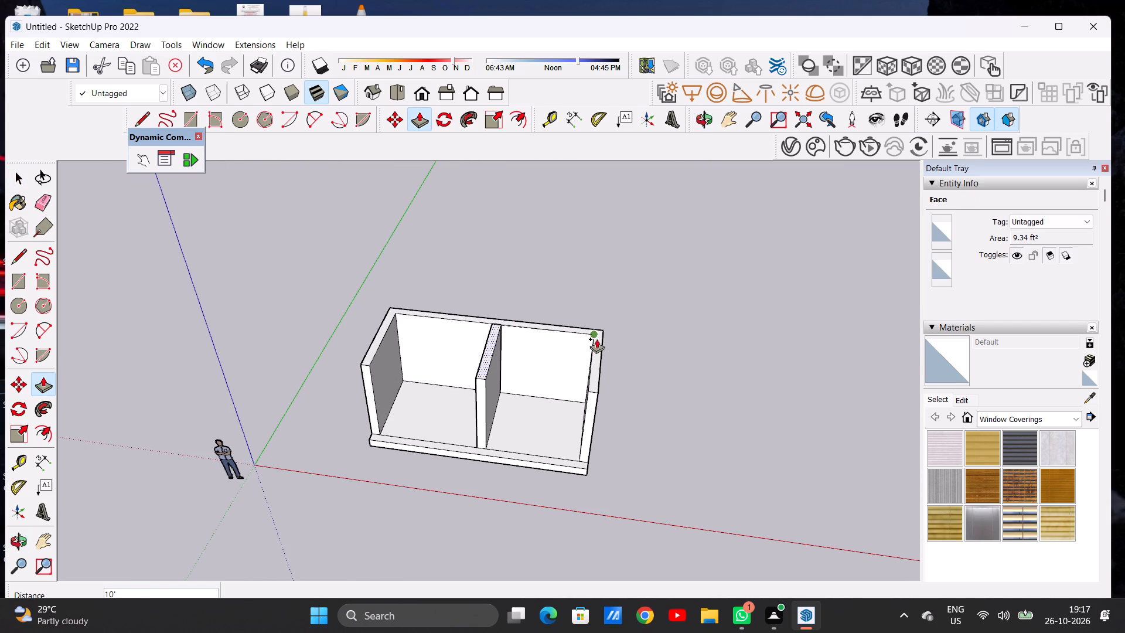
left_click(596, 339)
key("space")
Examine the partition and the two compartments from several angles and distances.
scroll(520, 424, "down", 5)
middle_click_drag(483, 440, 490, 420)
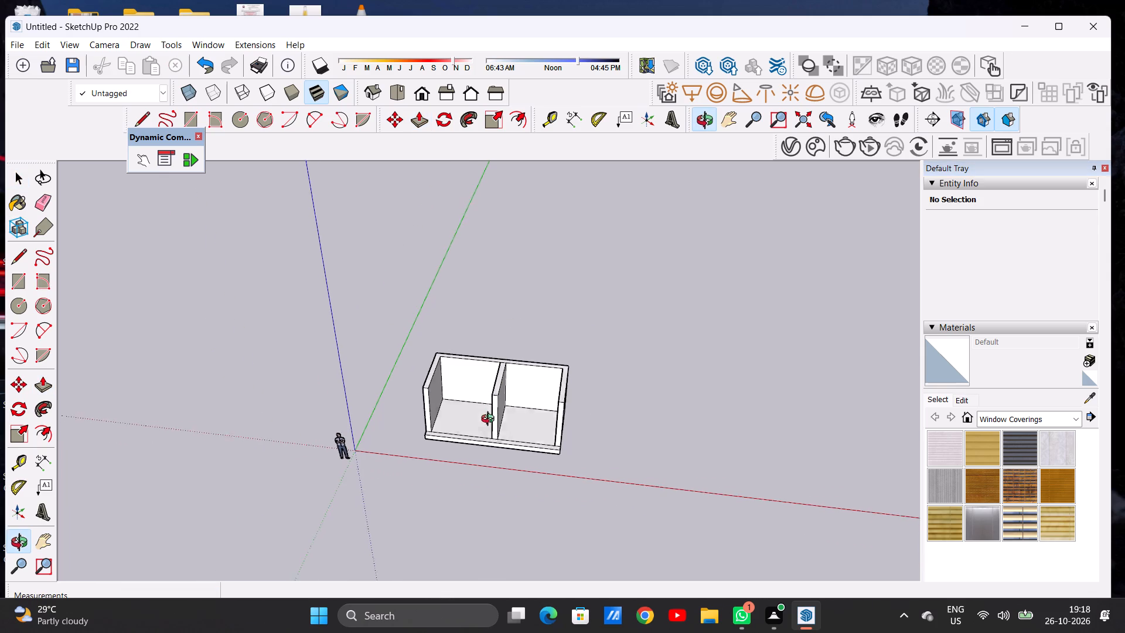
middle_click_drag(490, 420, 502, 379)
scroll(502, 376, "up", 2)
scroll(503, 376, "down", 1)
scroll(503, 376, "up", 5)
scroll(565, 405, "down", 5)
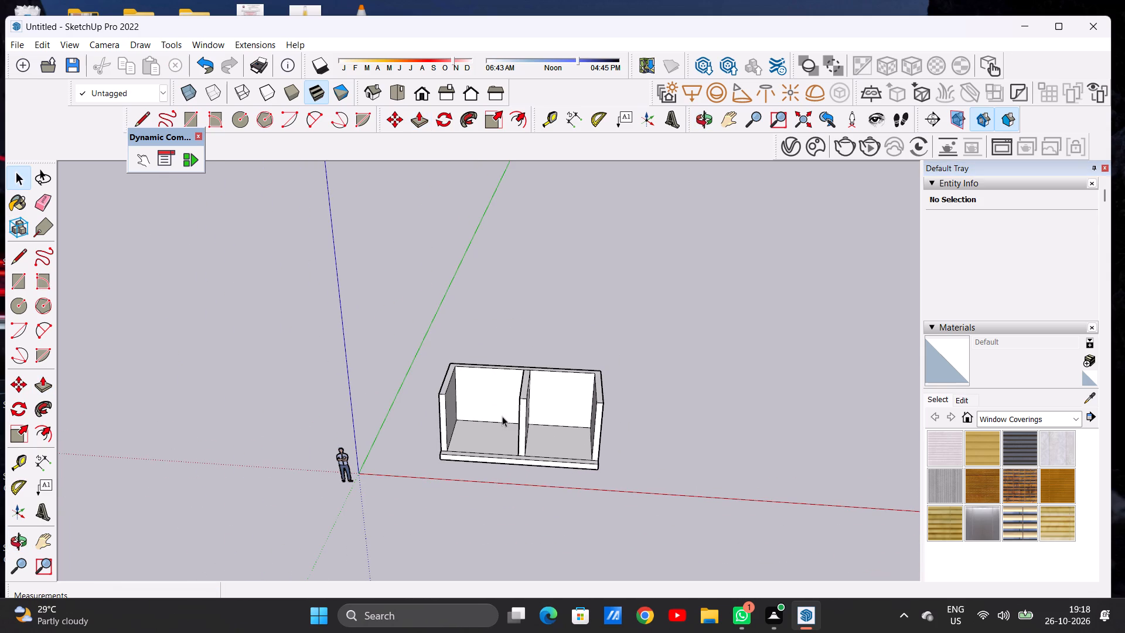
scroll(506, 417, "up", 2)
middle_click_drag(501, 404, 498, 472)
scroll(498, 472, "up", 1)
scroll(473, 439, "down", 2)
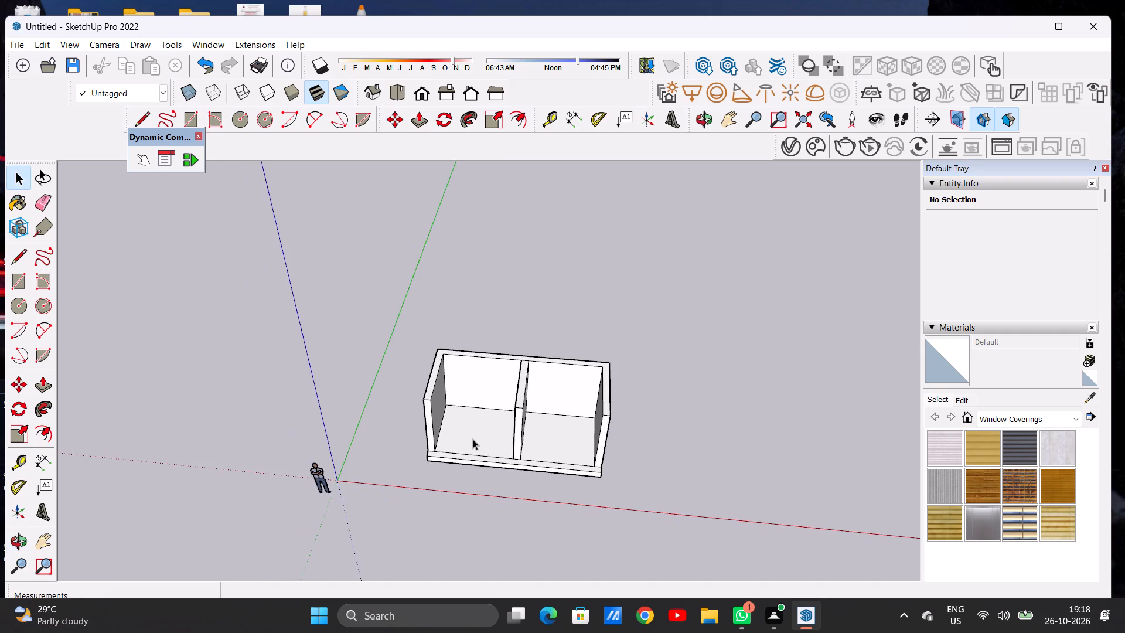
scroll(491, 438, "up", 3)
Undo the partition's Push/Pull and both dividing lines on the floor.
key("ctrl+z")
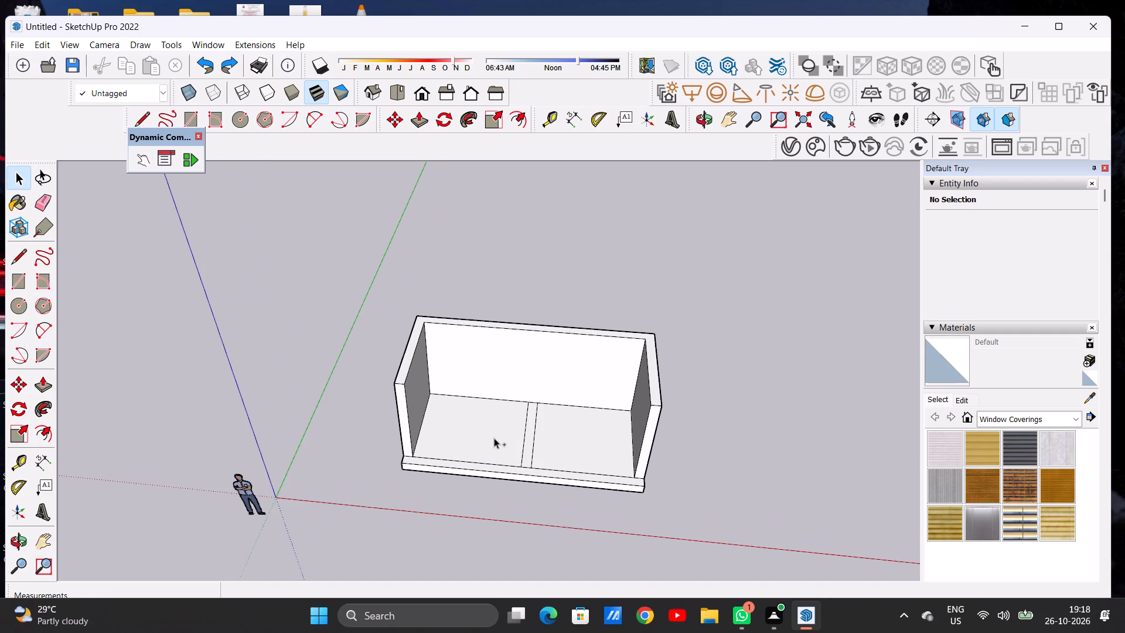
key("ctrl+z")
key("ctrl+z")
Push/Pull the slab's end face farthest from the origin outward about 2' 10".
scroll(494, 437, "down", 3)
middle_click_drag(468, 441, 588, 411)
middle_click_drag(563, 417, 548, 413)
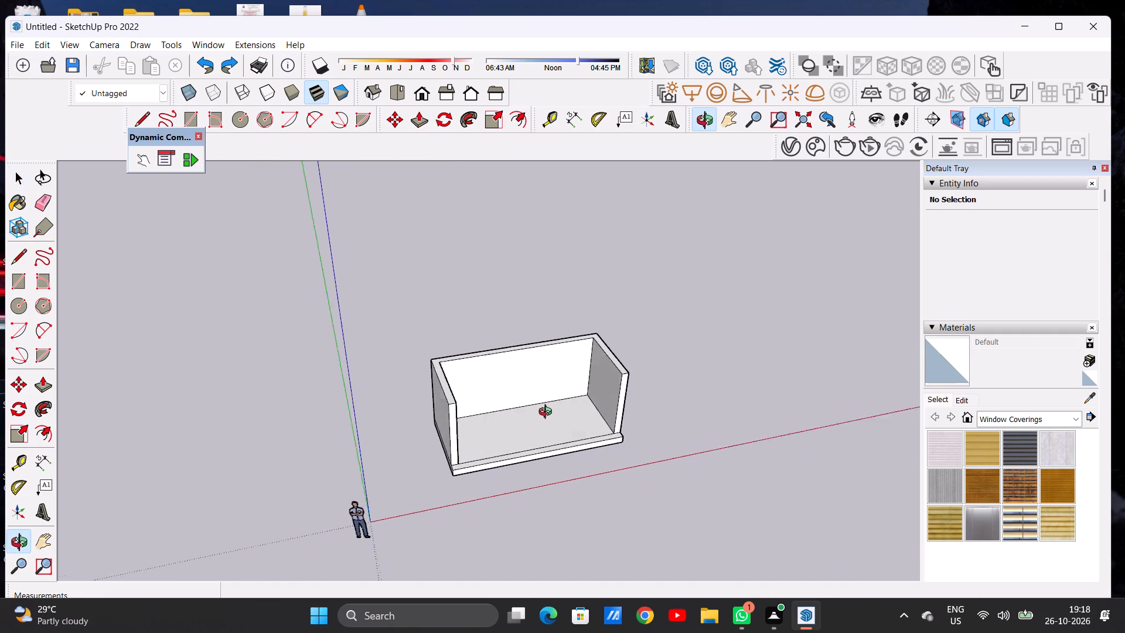
middle_click_drag(548, 413, 510, 407)
scroll(458, 404, "up", 1)
scroll(458, 404, "down", 5)
middle_click_drag(611, 415, 452, 356)
scroll(547, 433, "up", 2)
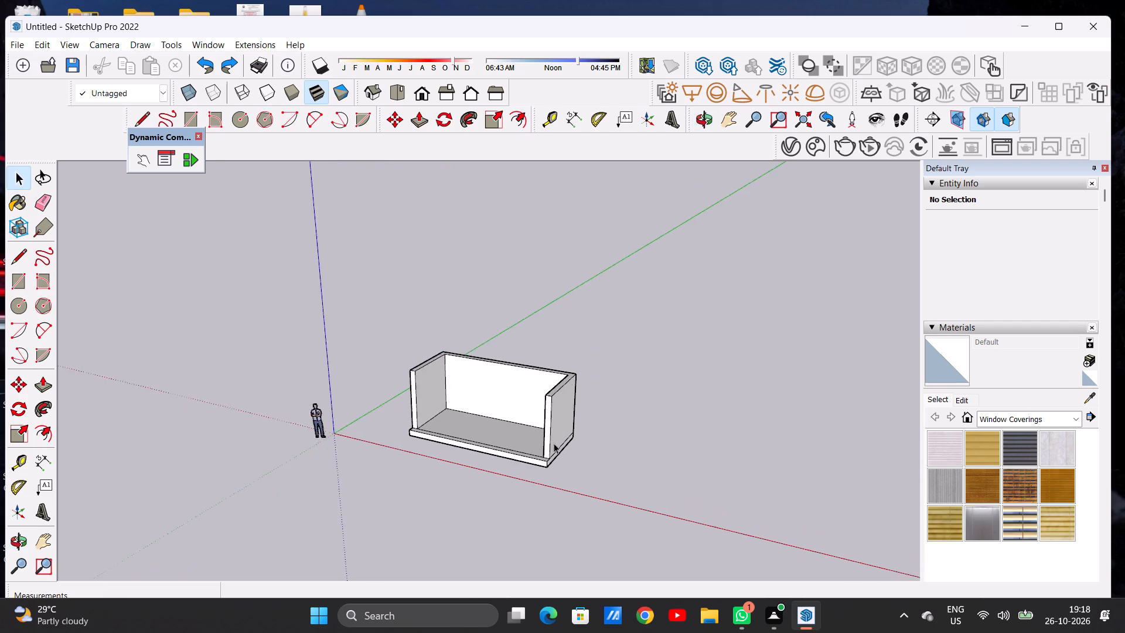
scroll(554, 443, "up", 15)
key("p")
scroll(533, 462, "up", 7)
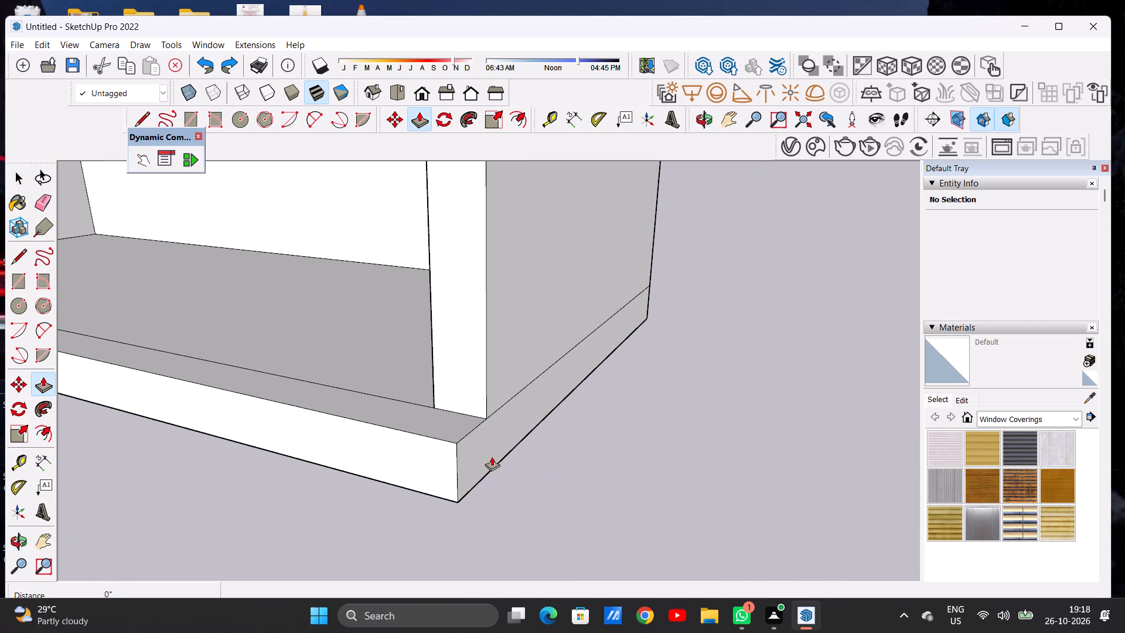
left_click(480, 458)
scroll(536, 461, "down", 8)
scroll(539, 461, "up", 1)
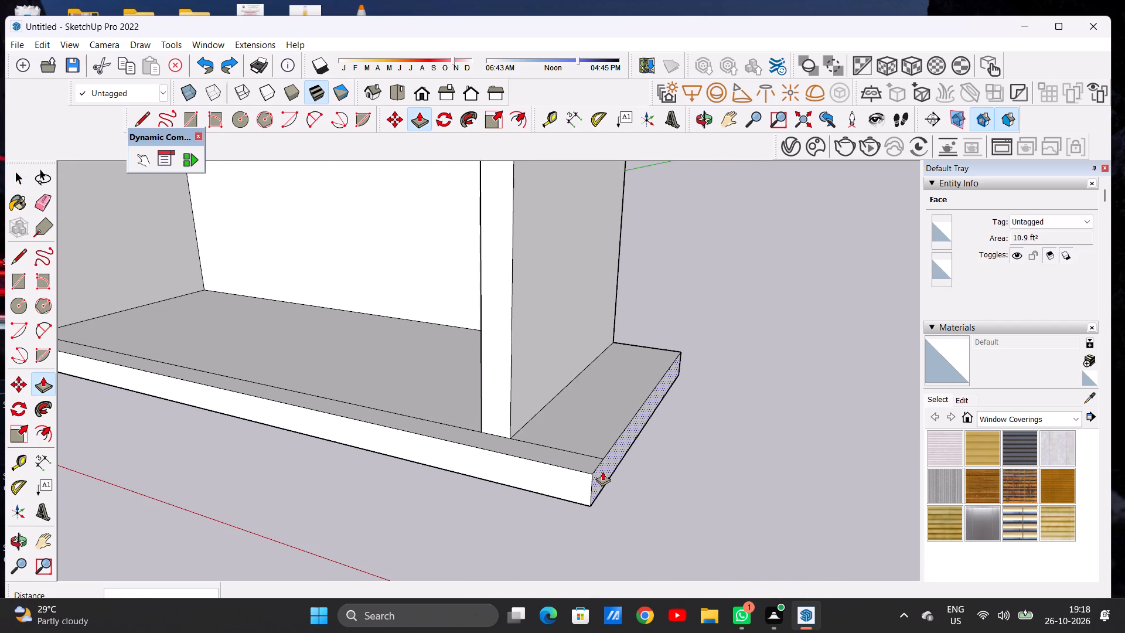
left_click(602, 471)
Push/Pull the outer face of the side wall at that end outward 2' 10" to the slab's extended edge.
left_click(527, 396)
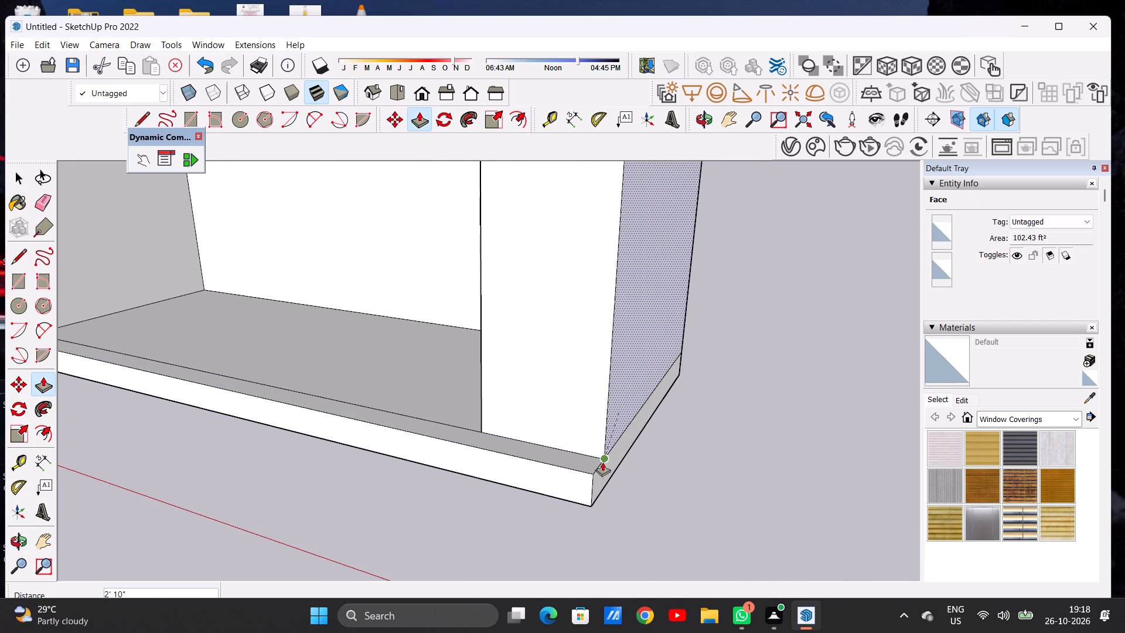
left_click(604, 464)
Push/Pull the same side wall's inner face outward about 2' 10", leaving a thin wall along the extended edge.
scroll(550, 457, "down", 18)
middle_click_drag(495, 463, 710, 465)
scroll(578, 376, "up", 1)
scroll(578, 374, "down", 1)
scroll(579, 374, "up", 10)
left_click(568, 366)
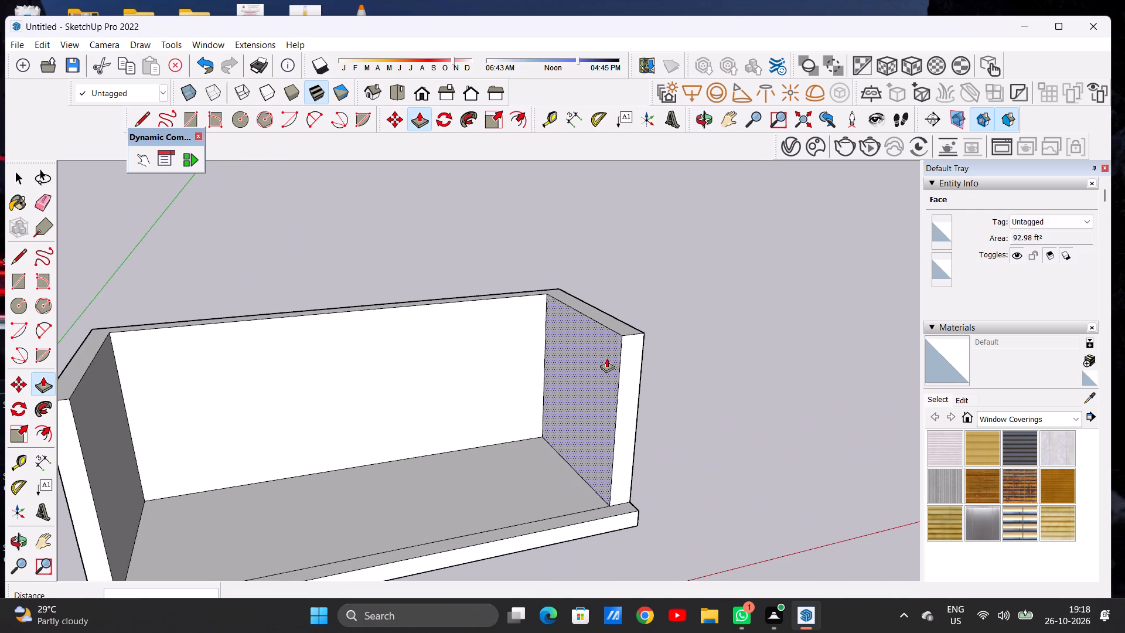
scroll(602, 360, "down", 7)
scroll(603, 356, "up", 5)
middle_click_drag(581, 318, 585, 402)
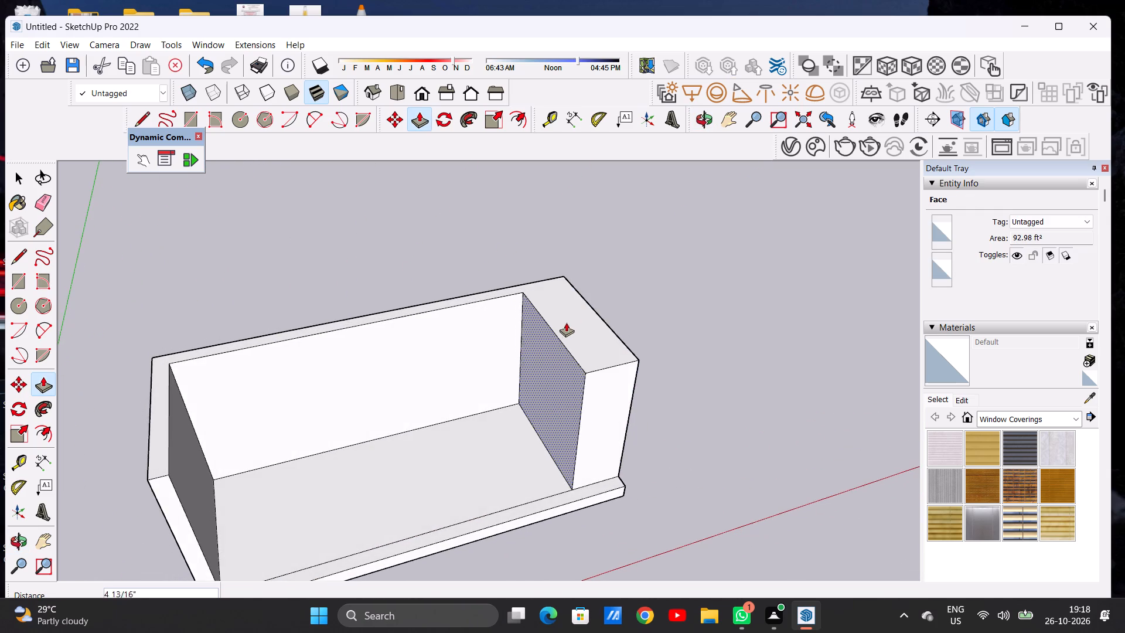
scroll(573, 316, "up", 8)
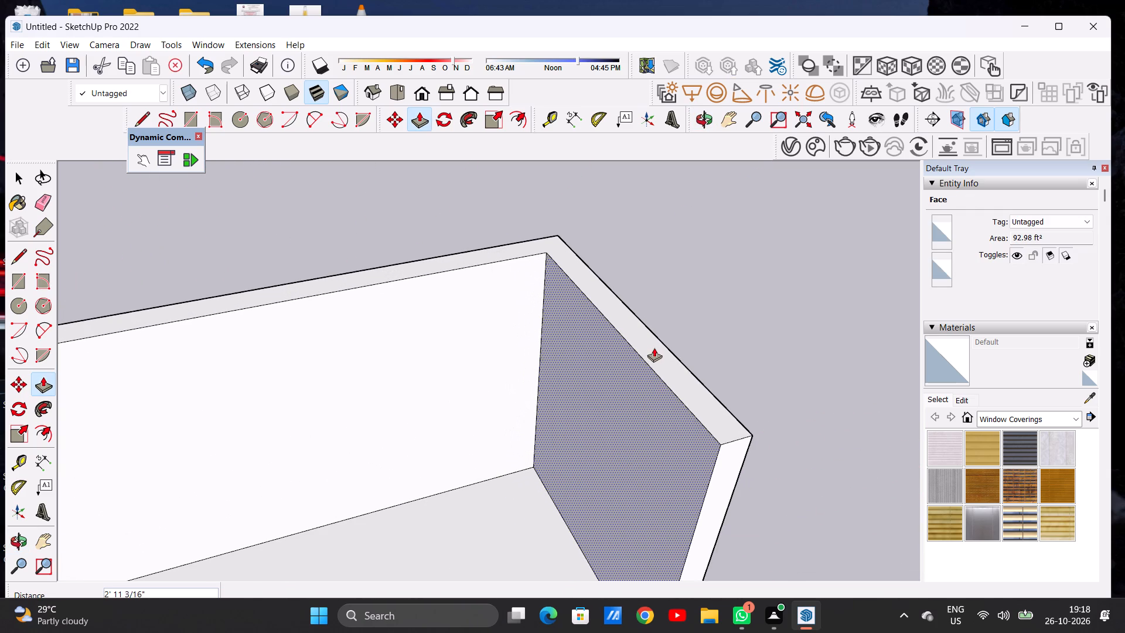
left_click(651, 350)
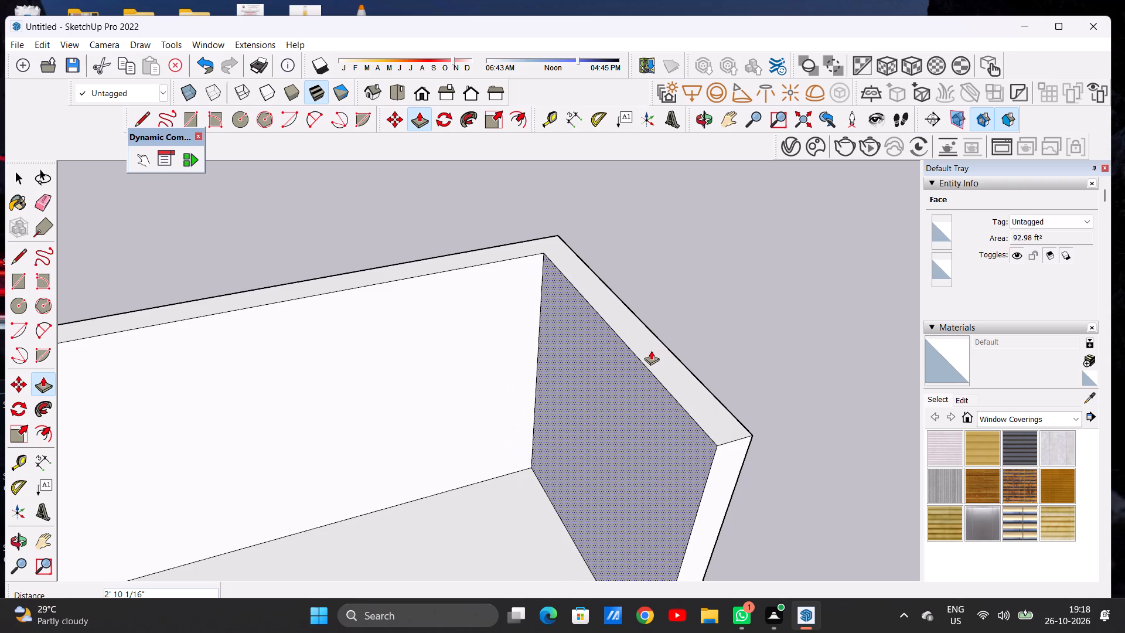
key("space")
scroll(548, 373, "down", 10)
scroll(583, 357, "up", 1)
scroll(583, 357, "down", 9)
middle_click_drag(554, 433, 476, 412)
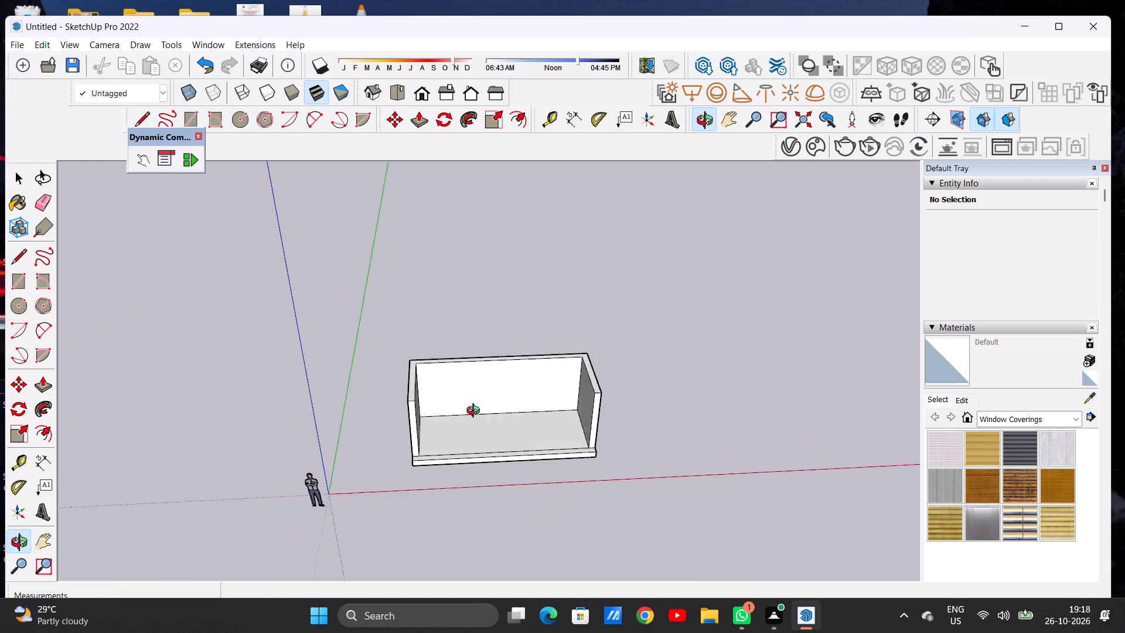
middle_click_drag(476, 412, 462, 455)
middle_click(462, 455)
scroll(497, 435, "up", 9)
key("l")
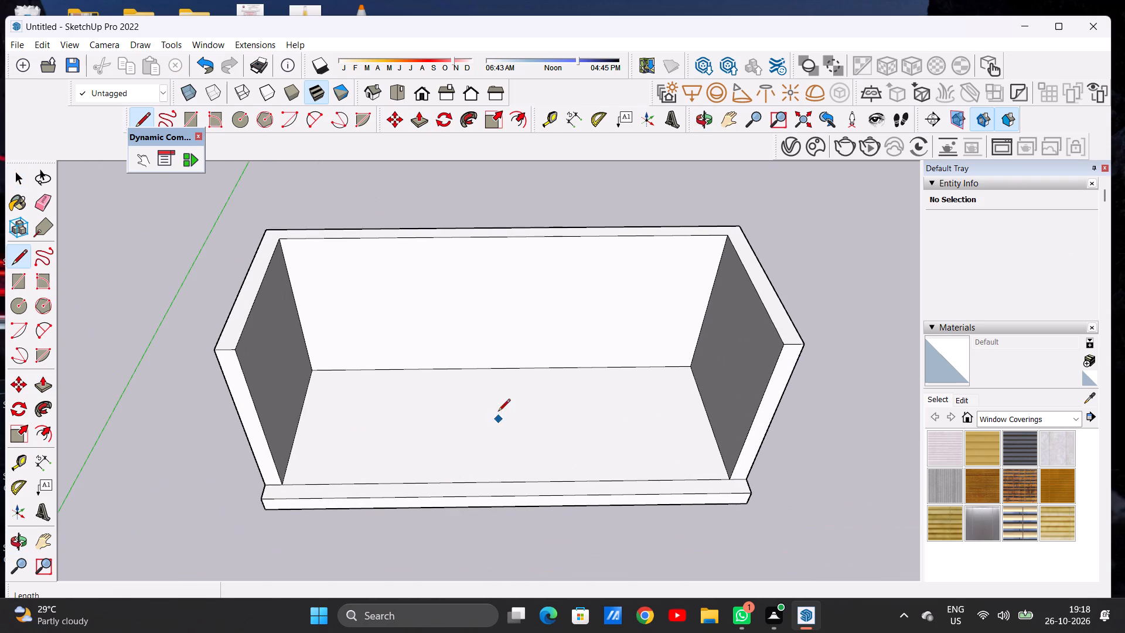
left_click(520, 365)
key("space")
Draw a front-to-back floor line about 9' 3 9/16" long, slightly nearer the side wall closest to the origin, ending at the front strip.
type("L")
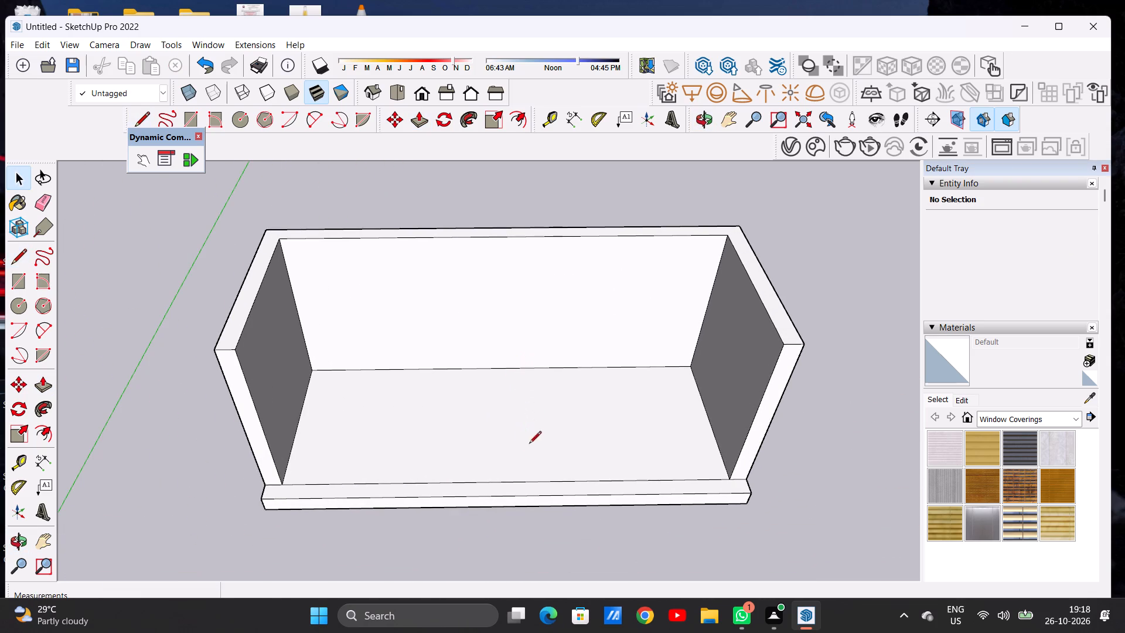
left_click(471, 370)
left_click(470, 483)
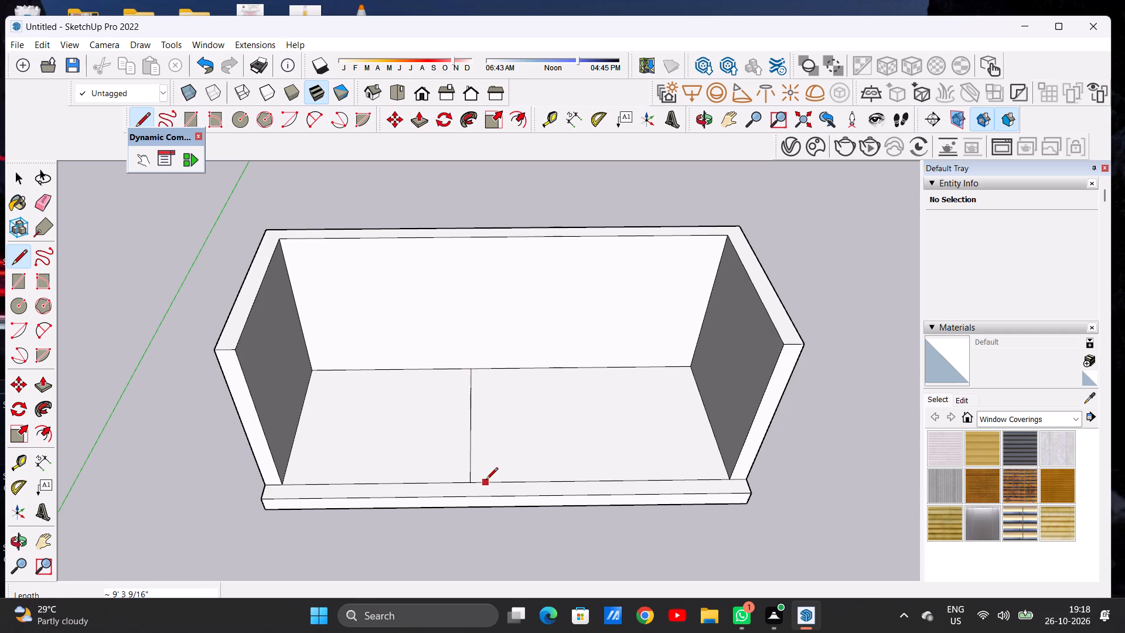
Draw a second front-to-back floor line beside the first, on the side away from the origin, outlining a narrow partition strip.
scroll(483, 481, "up", 4)
left_click(483, 481)
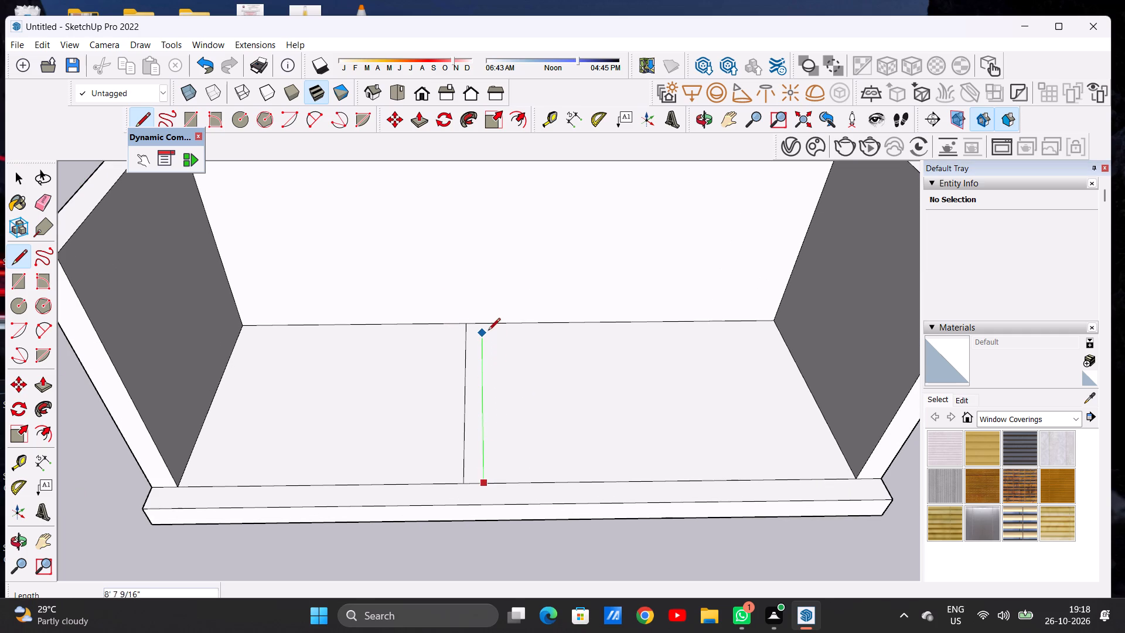
left_click(488, 325)
key("space")
scroll(461, 410, "down", 7)
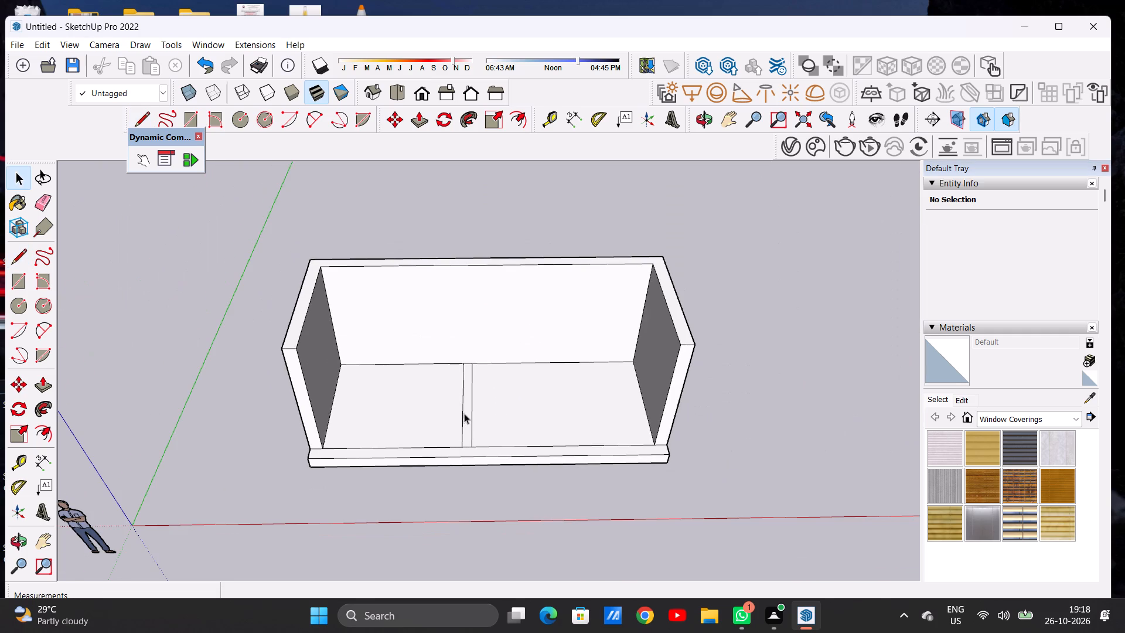
Push/Pull the narrow partition strip on the floor upward about 5 5/16".
key("p")
scroll(462, 434, "up", 4)
left_click_drag(473, 441, 473, 435)
scroll(476, 394, "down", 9)
scroll(470, 424, "up", 16)
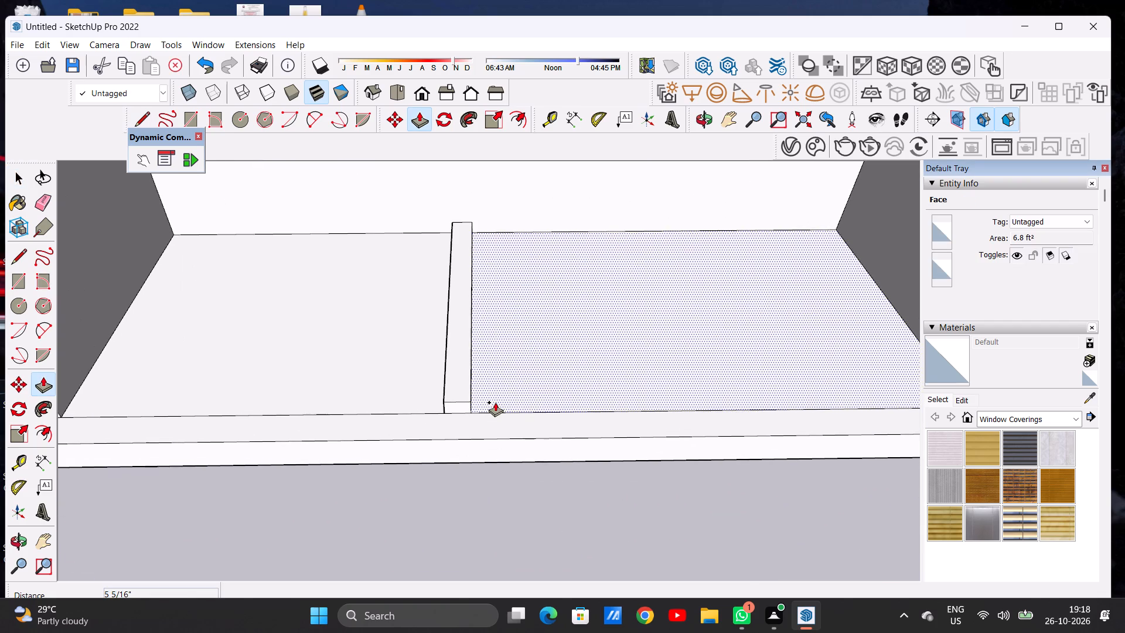
key("space")
scroll(486, 421, "down", 10)
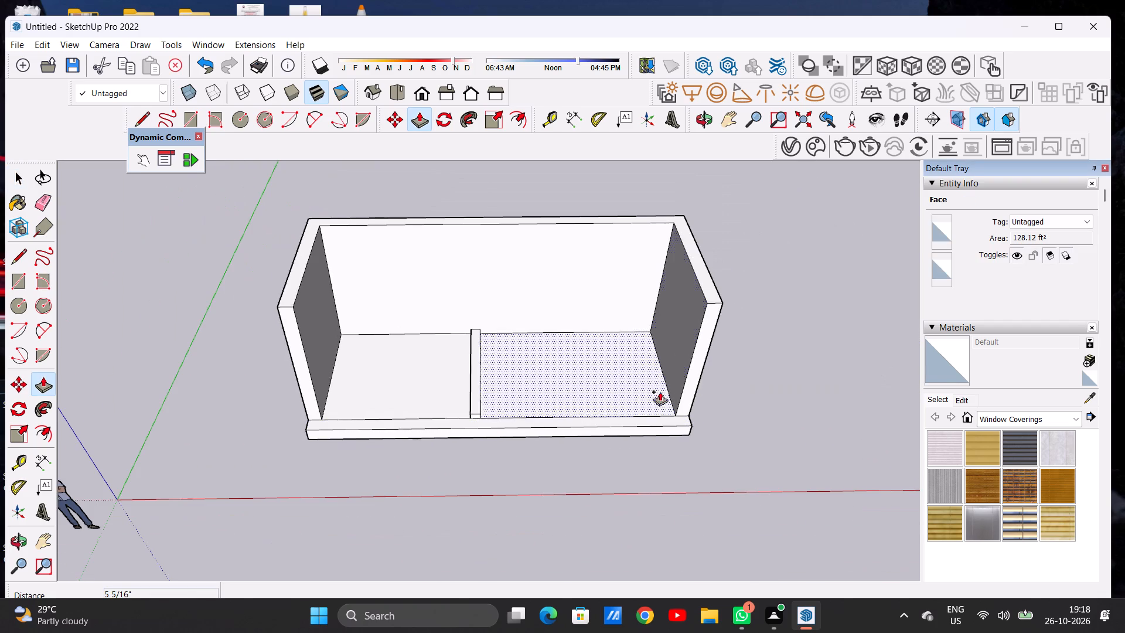
left_click(725, 379)
key("space")
Push/Pull the partition strip's top face up a further 9' 6 11/16" to the height of the side wall.
scroll(475, 407, "up", 8)
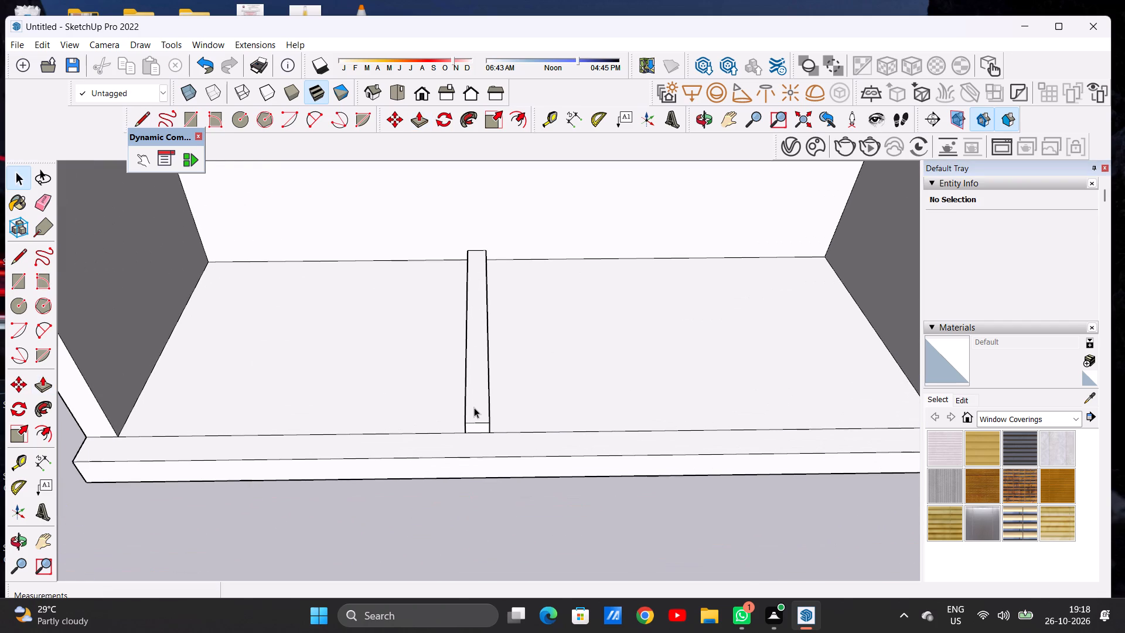
key("p")
left_click(477, 409)
scroll(483, 369, "down", 14)
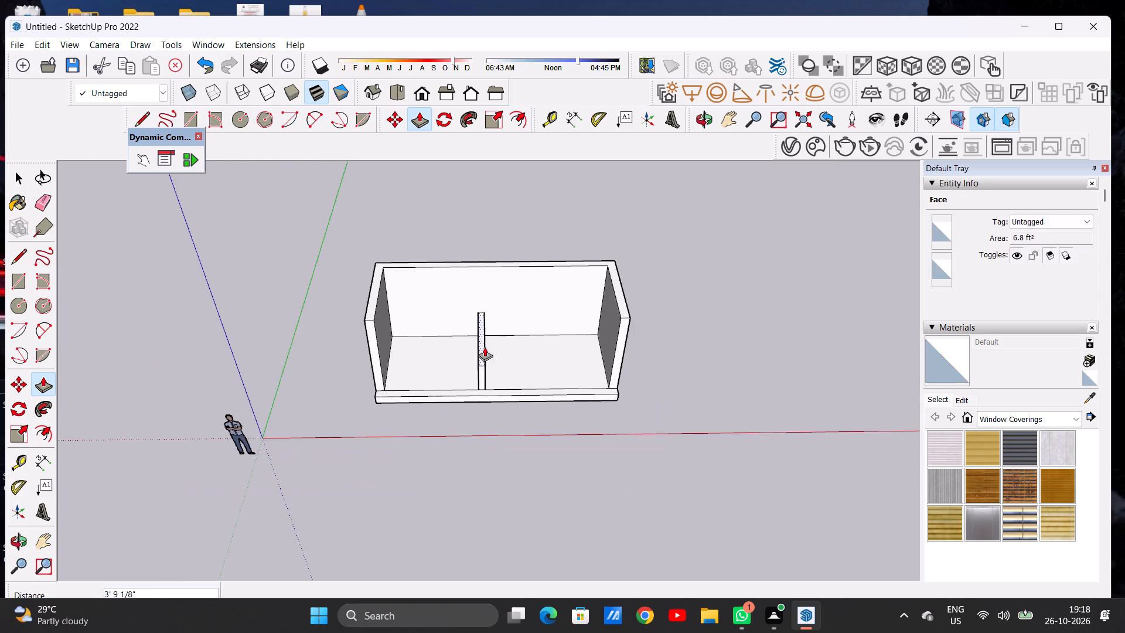
scroll(484, 289, "up", 7)
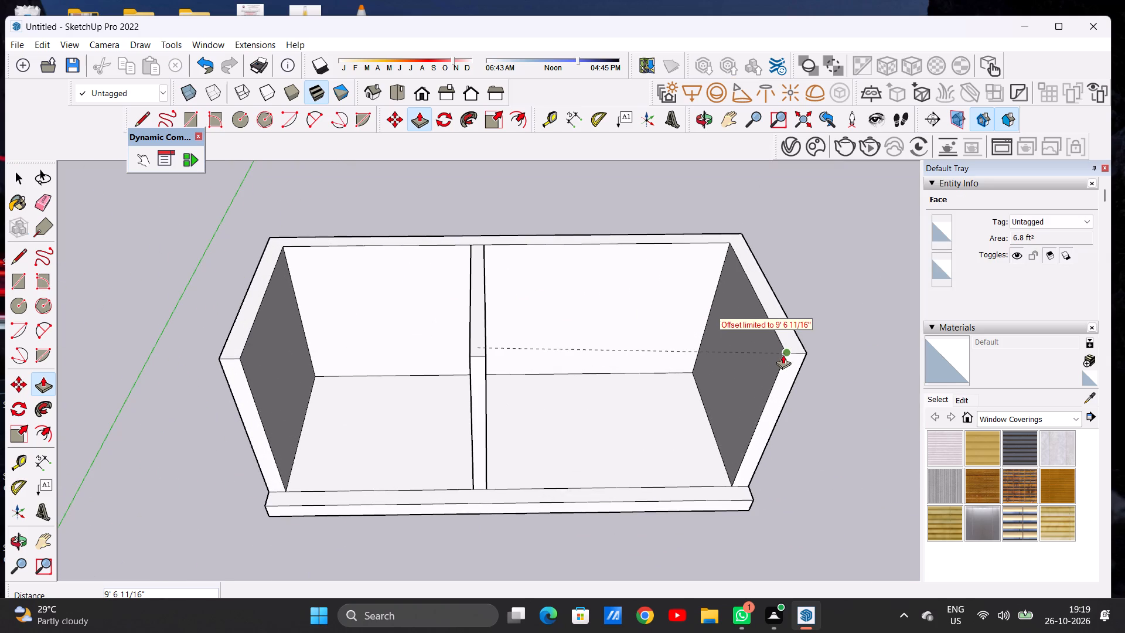
left_click(783, 355)
key("space")
scroll(476, 339, "down", 7)
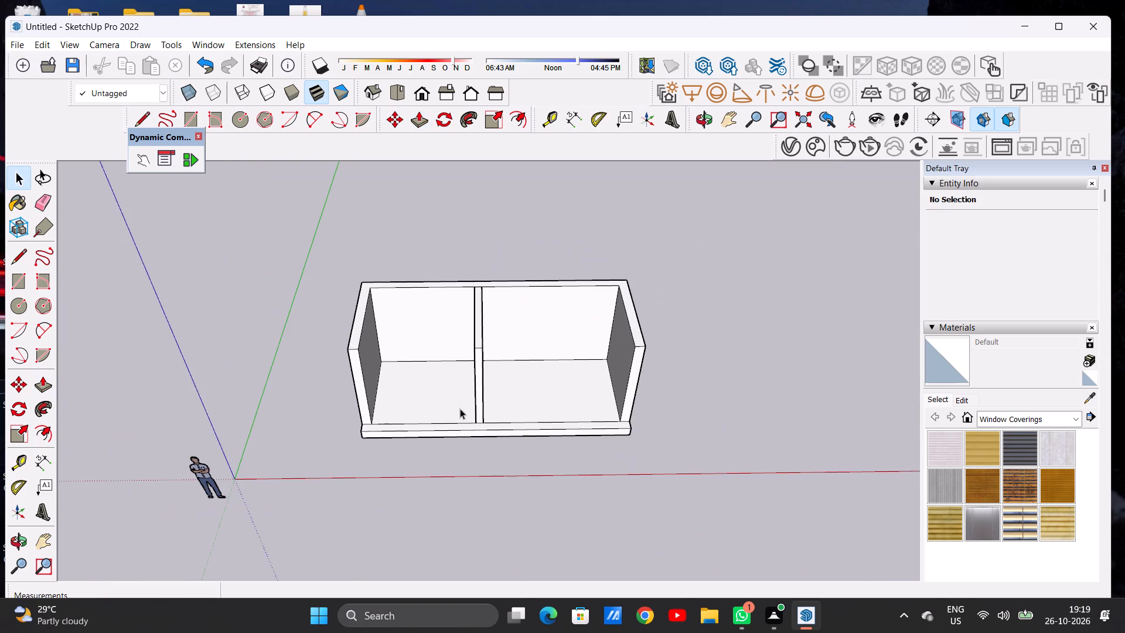
Examine the partition wall and its junctions with the back wall and floor from the front and from above.
middle_click_drag(460, 404, 463, 281)
scroll(481, 318, "up", 2)
middle_click_drag(486, 367, 468, 299)
scroll(485, 350, "up", 1)
scroll(468, 299, "up", 1)
scroll(483, 351, "down", 6)
scroll(498, 342, "up", 4)
middle_click_drag(496, 330, 497, 477)
scroll(490, 362, "down", 4)
middle_click_drag(465, 341, 463, 445)
scroll(451, 399, "up", 5)
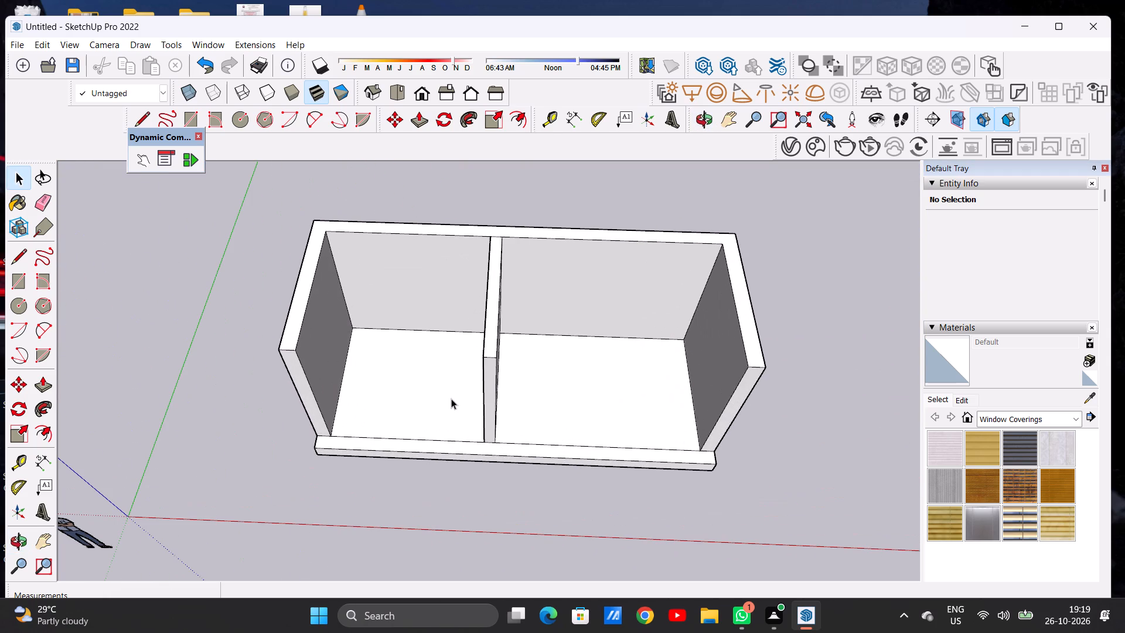
scroll(451, 399, "down", 4)
Push/Pull the joined top face of the back and side walls down about 3' 1/16".
middle_click_drag(462, 429, 469, 267)
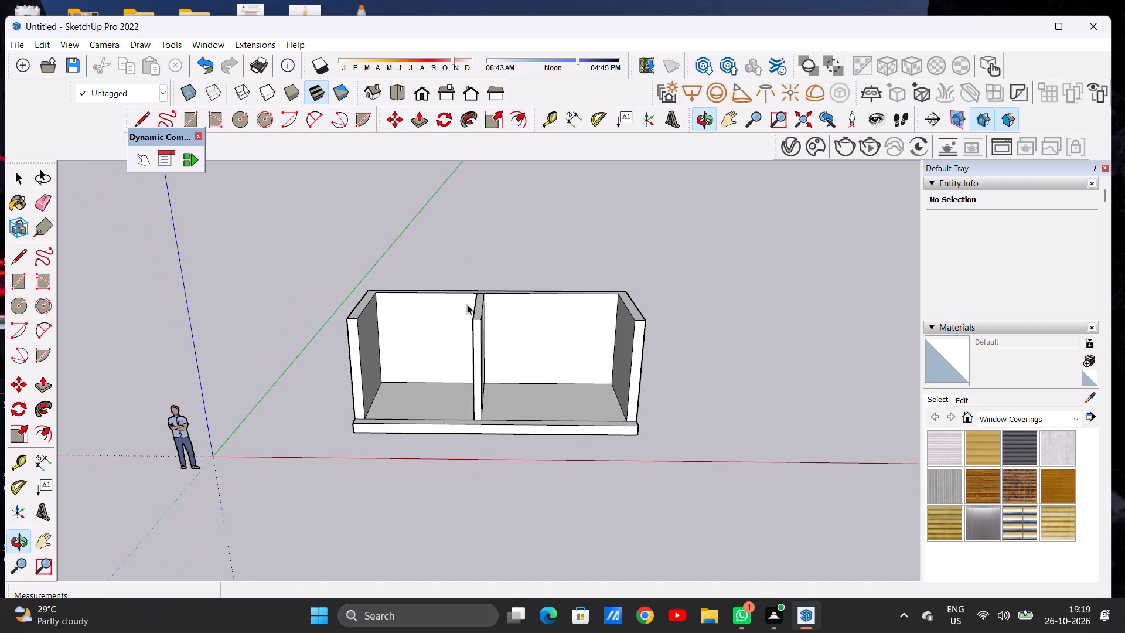
scroll(467, 304, "up", 1)
type("PP")
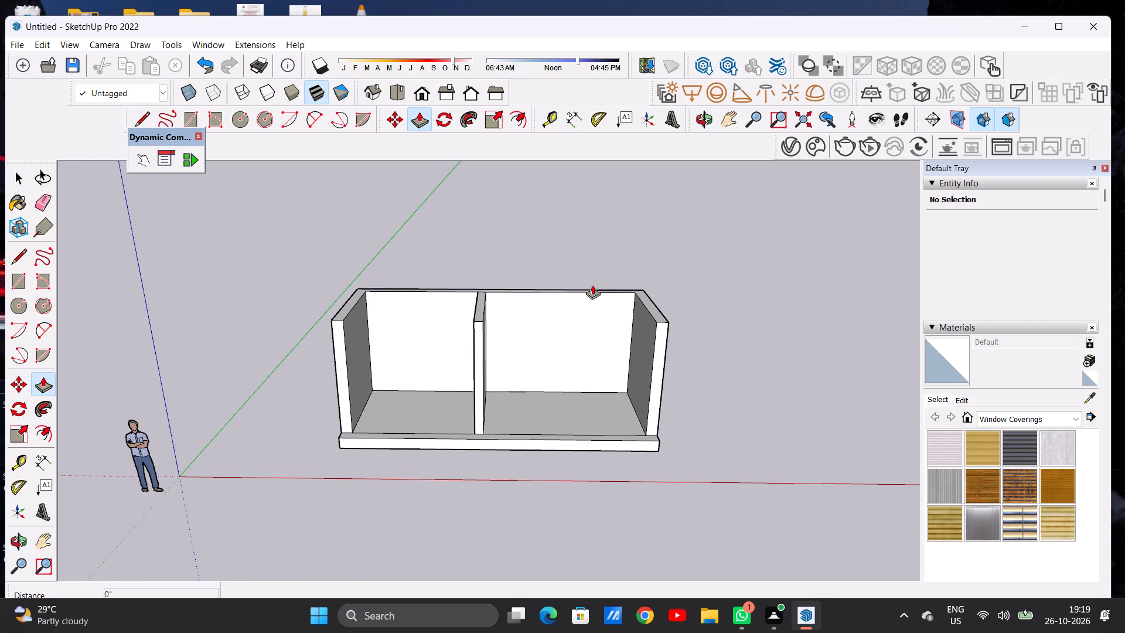
scroll(658, 311, "up", 4)
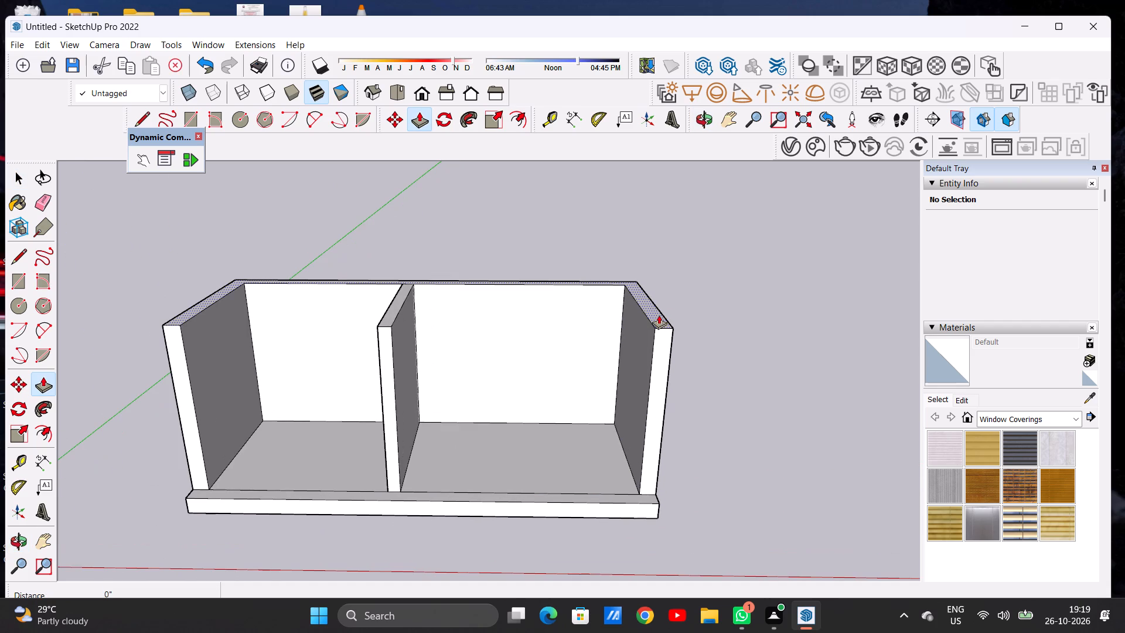
left_click(658, 315)
left_click(652, 365)
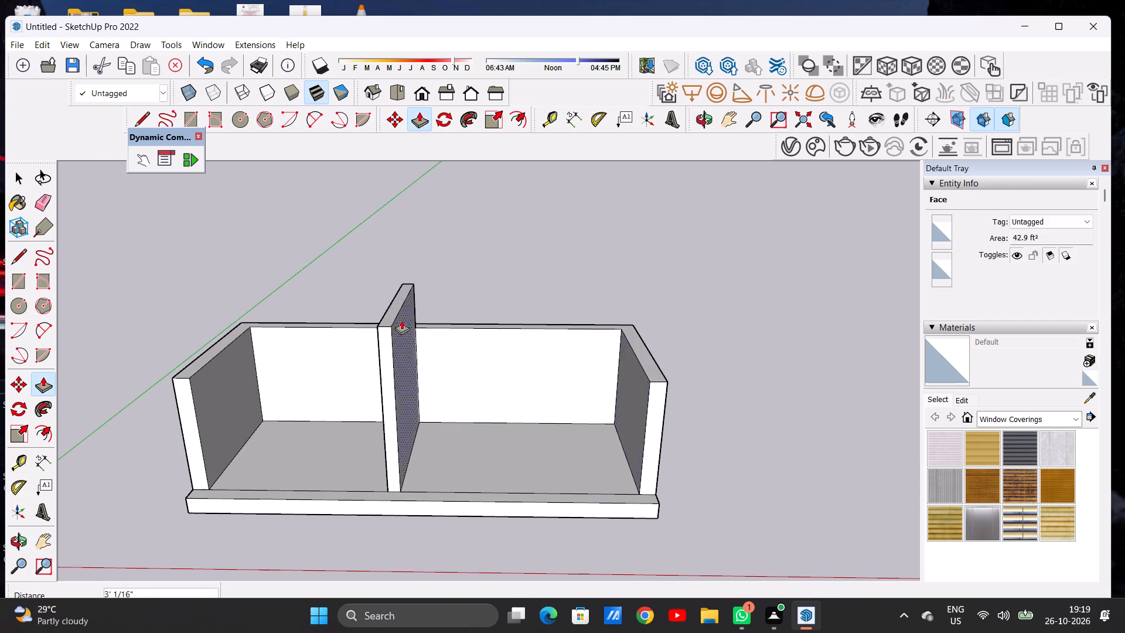
Push/Pull the partition wall's top face down to the height of the lowered side wall.
scroll(388, 315, "up", 5)
left_click(394, 316)
scroll(397, 367, "down", 3)
scroll(398, 368, "up", 1)
scroll(398, 369, "down", 3)
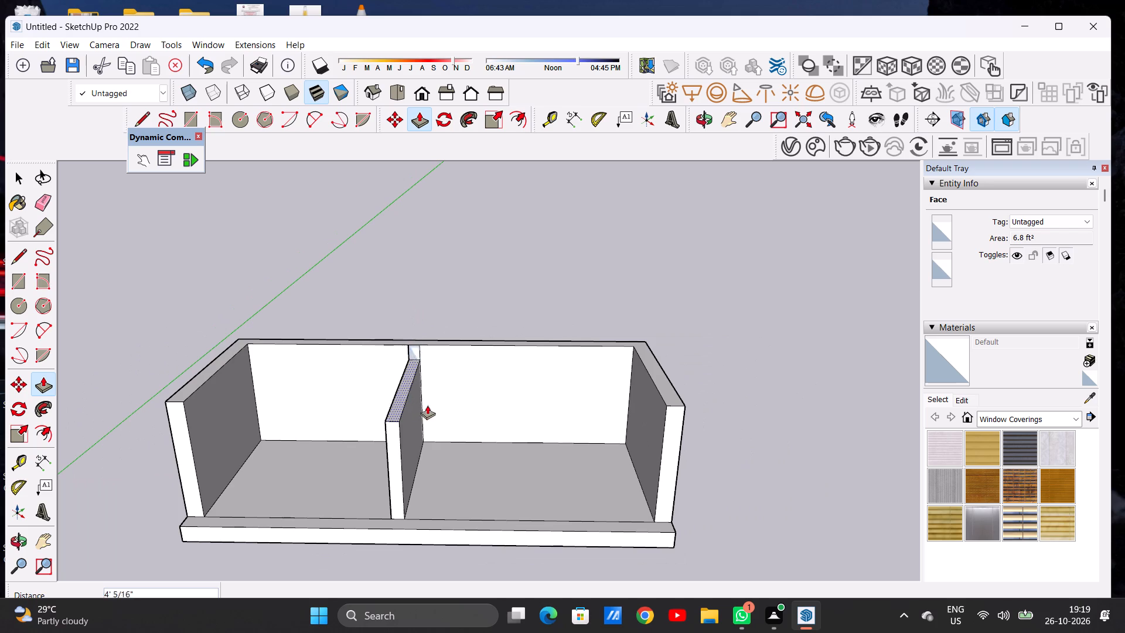
left_click(667, 403)
key("space")
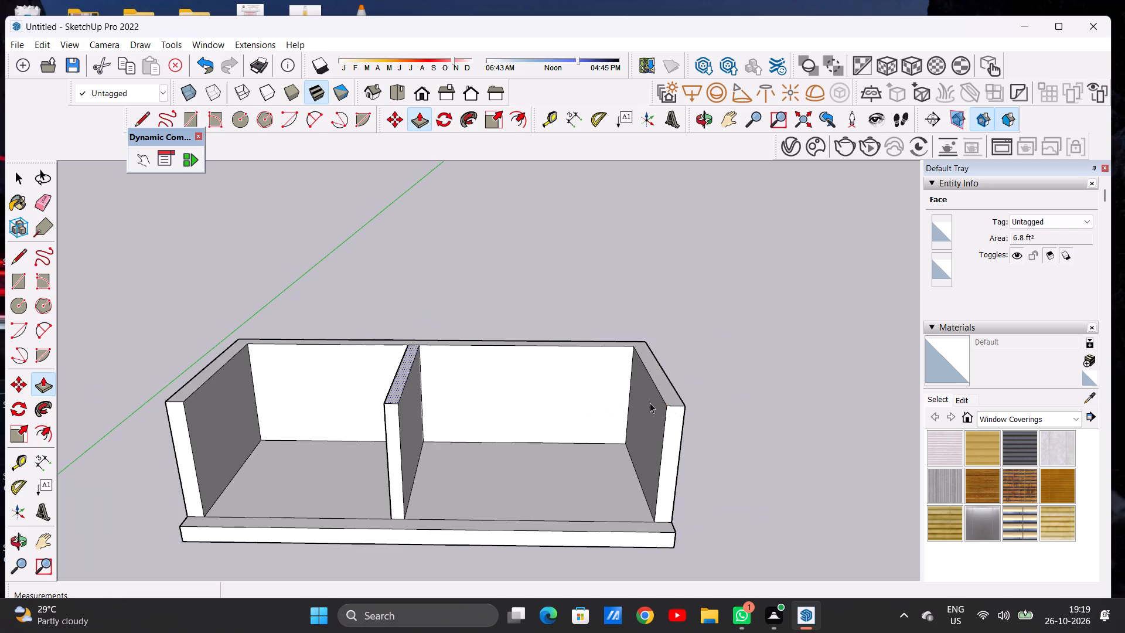
In the standard top view, move the whole room about 96' 4 7/8" away from the origin.
scroll(510, 426, "down", 10)
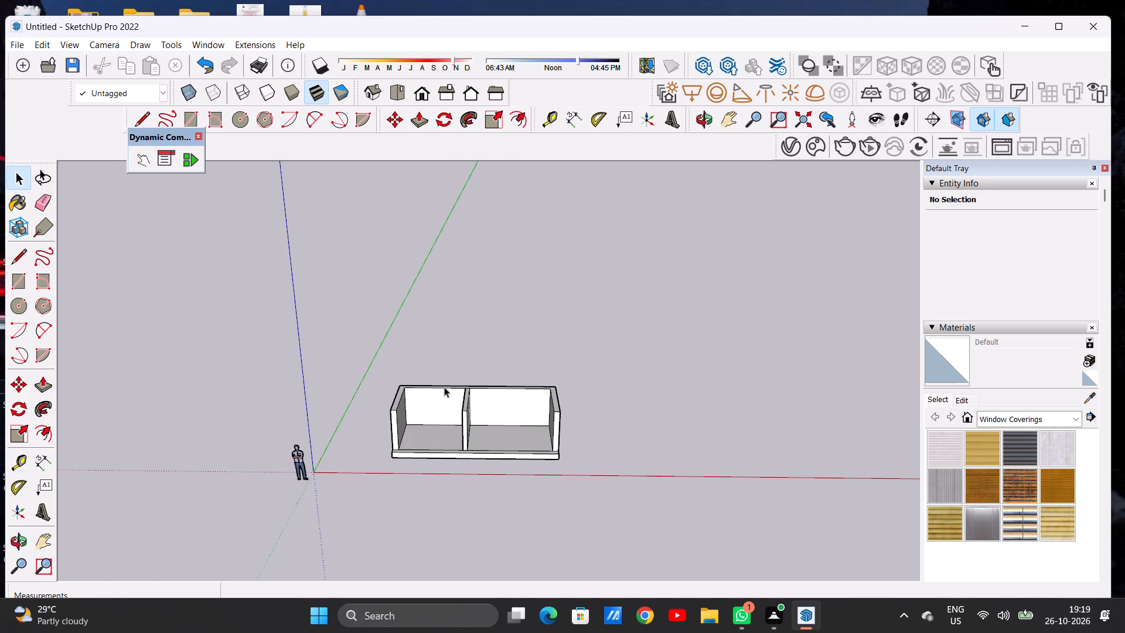
scroll(437, 387, "down", 5)
scroll(486, 400, "up", 4)
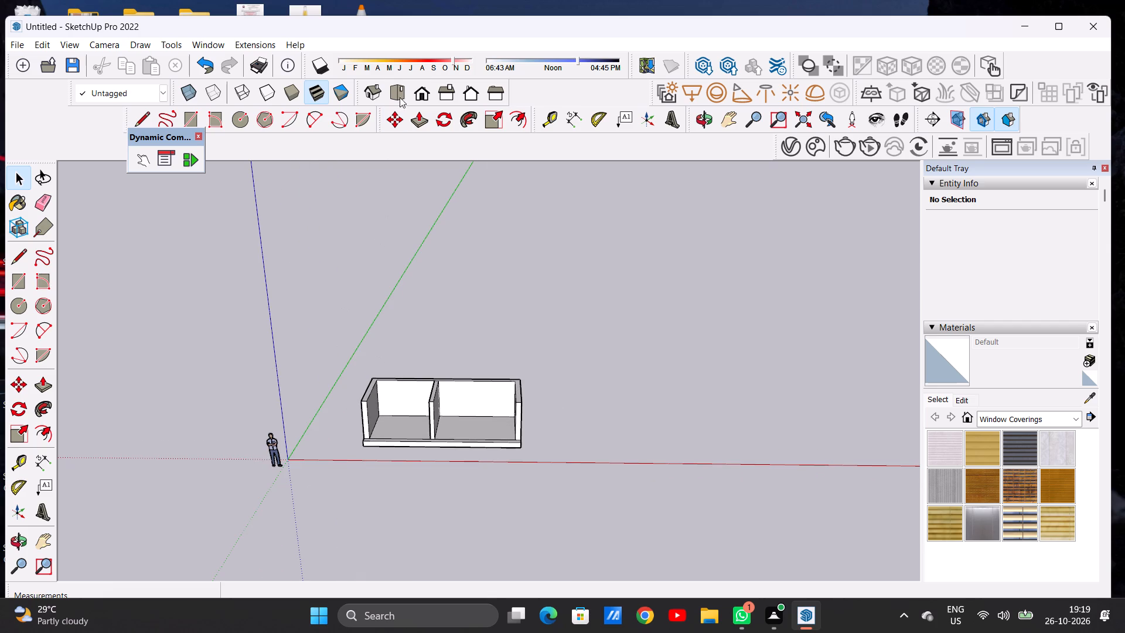
left_click(401, 91)
scroll(200, 369, "up", 5)
scroll(172, 384, "down", 13)
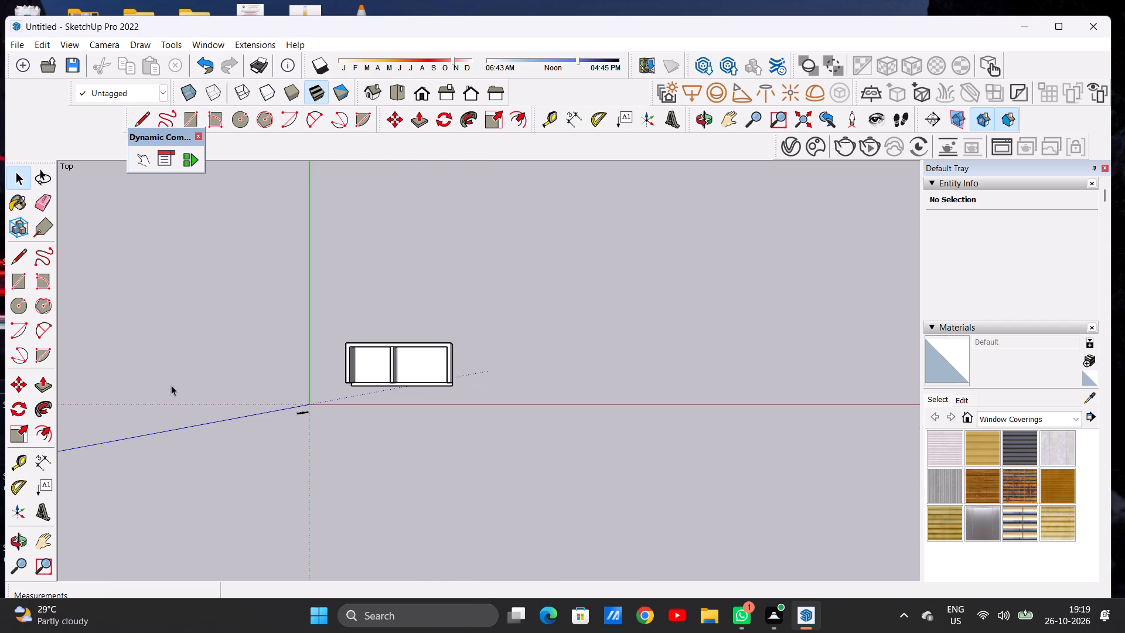
left_click(734, 114)
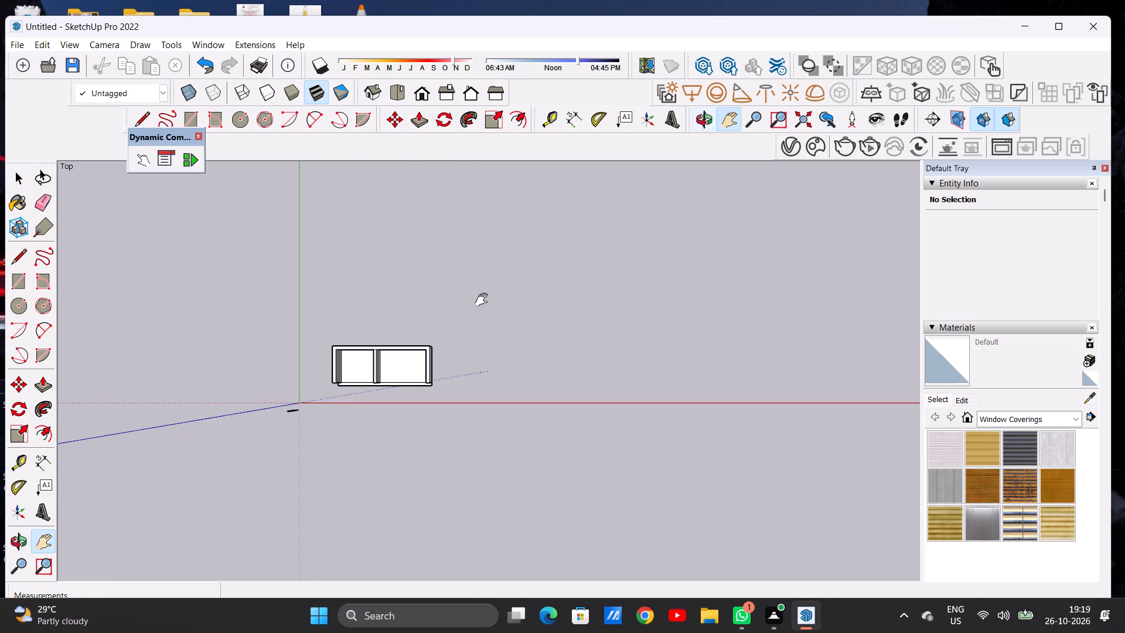
left_click_drag(340, 400, 173, 488)
left_click_drag(324, 367, 268, 419)
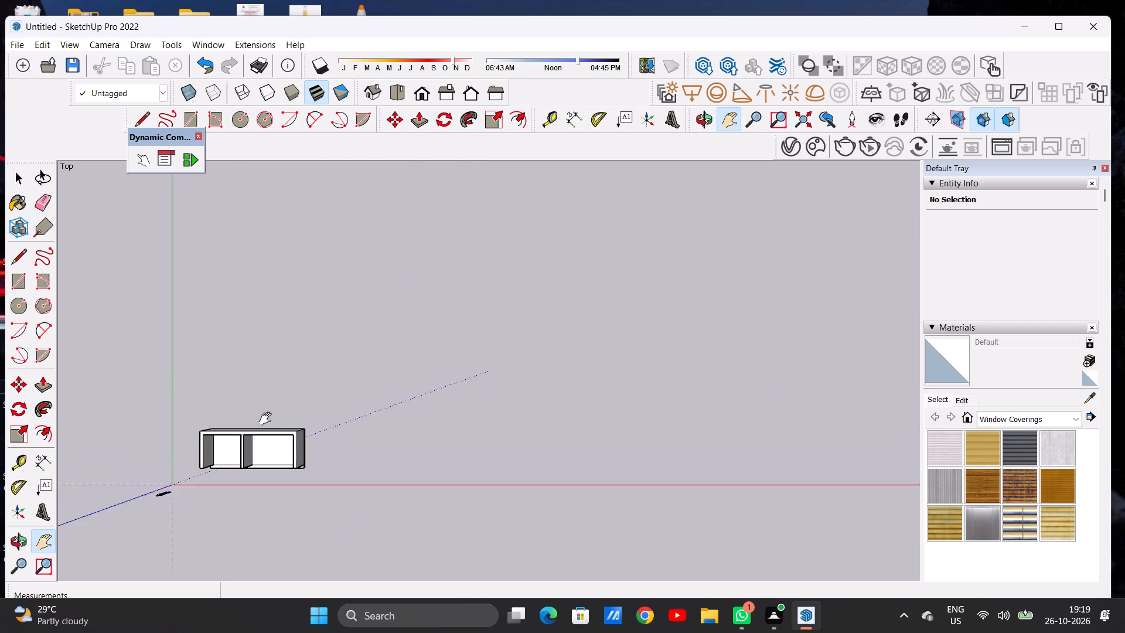
left_click_drag(268, 419, 234, 447)
left_click_drag(330, 356, 286, 404)
key("space")
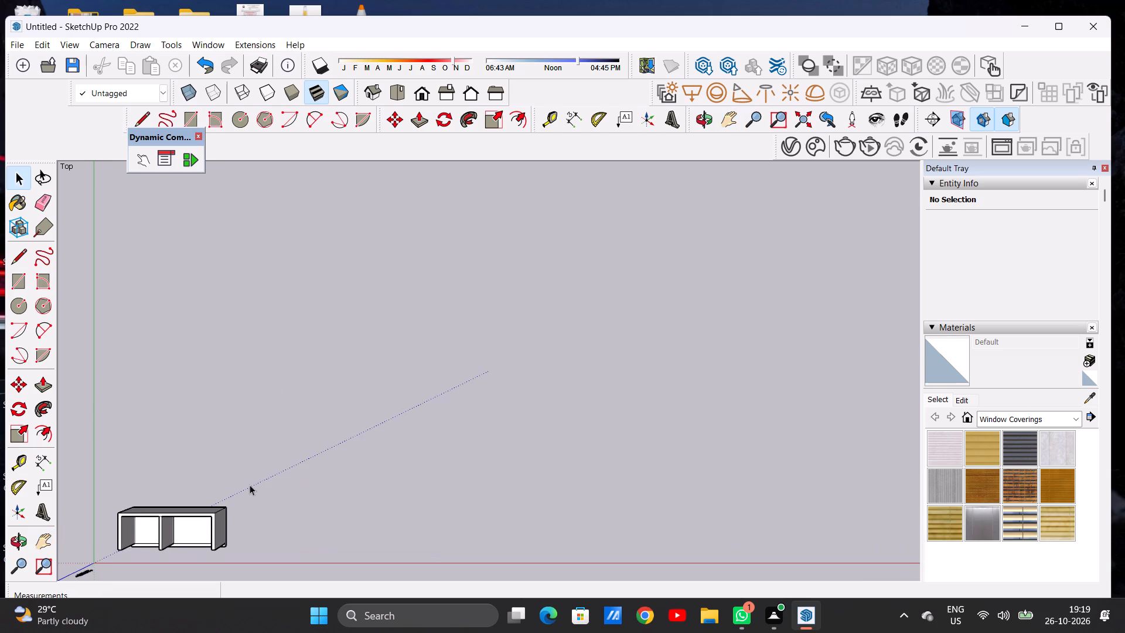
triple_click(197, 540)
triple_click(197, 540)
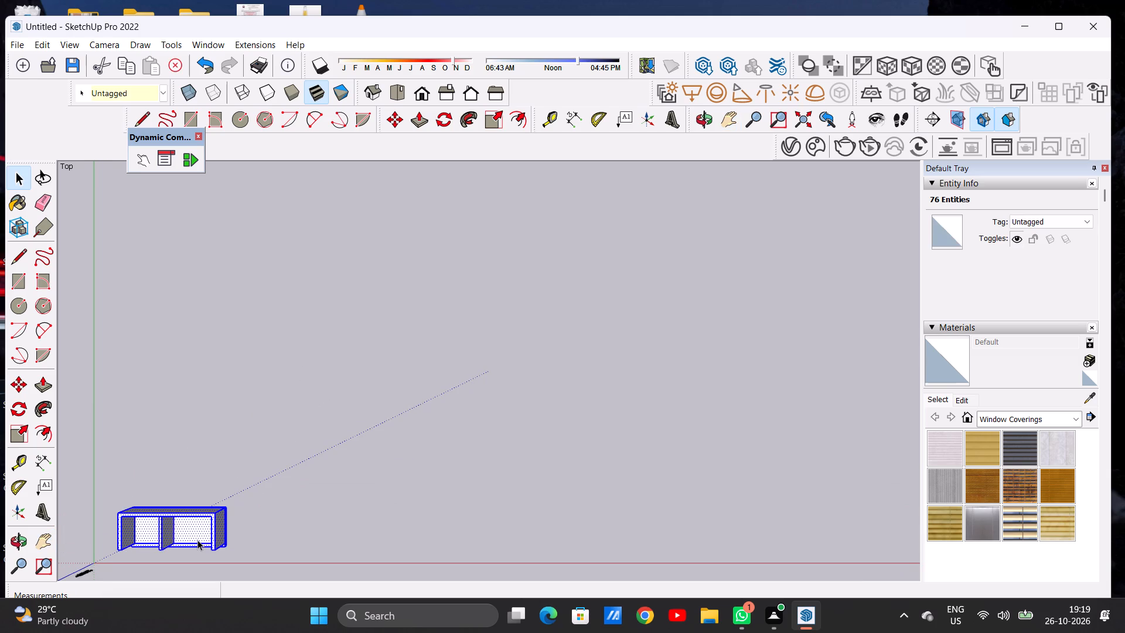
key("m")
left_click(217, 550)
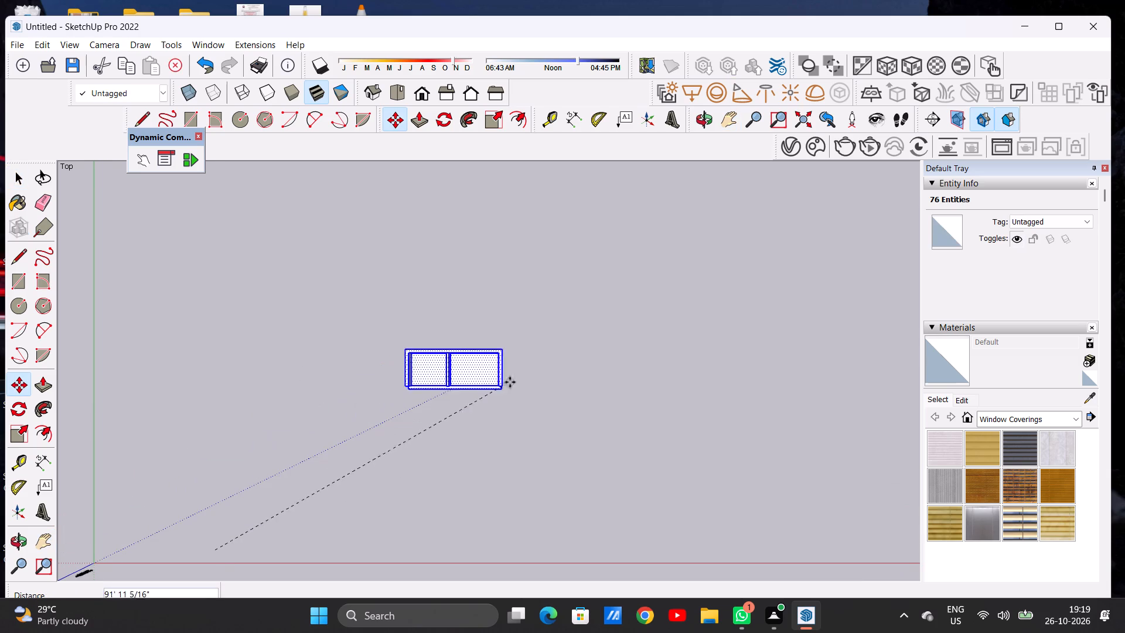
left_click(522, 386)
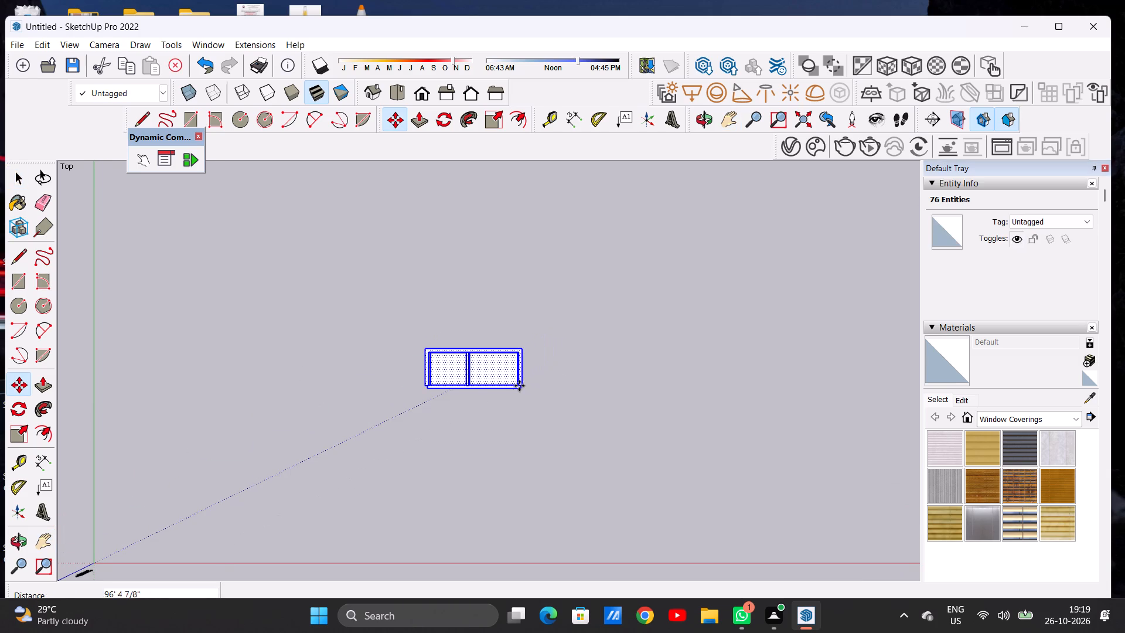
key("space")
left_click(604, 351)
Examine the relocated room from the front and from above.
scroll(458, 372, "up", 5)
scroll(415, 385, "down", 3)
scroll(417, 385, "up", 1)
scroll(418, 385, "down", 4)
middle_click_drag(441, 440, 446, 339)
scroll(447, 332, "up", 3)
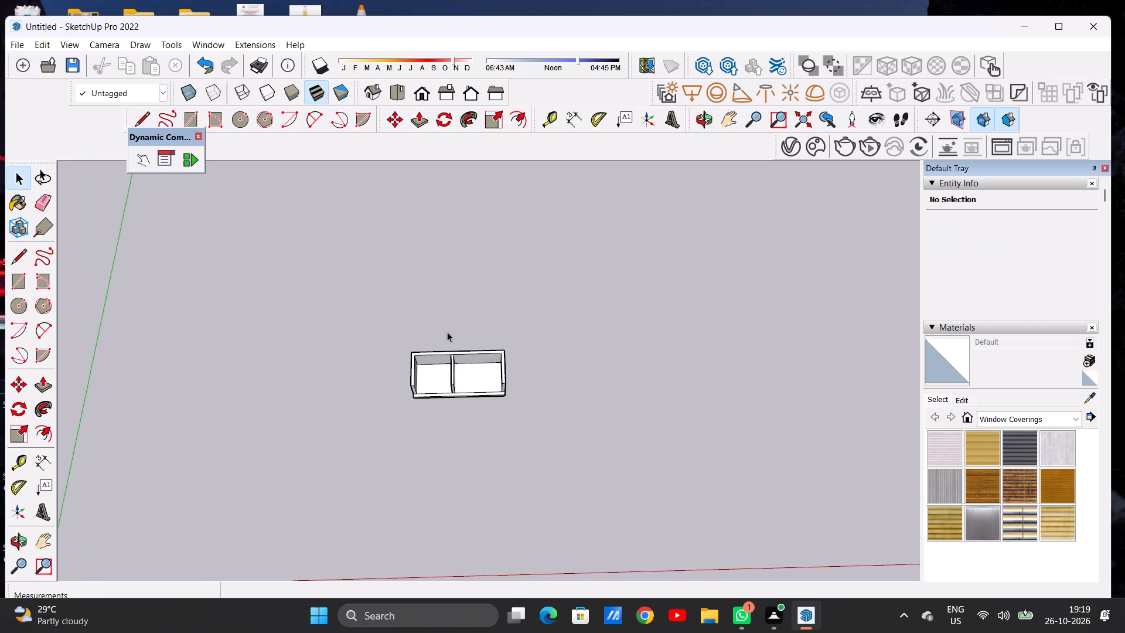
scroll(447, 332, "up", 6)
scroll(451, 346, "down", 8)
scroll(451, 351, "up", 1)
scroll(454, 344, "down", 11)
scroll(432, 436, "up", 1)
scroll(432, 439, "down", 1)
scroll(433, 441, "up", 4)
scroll(480, 346, "up", 7)
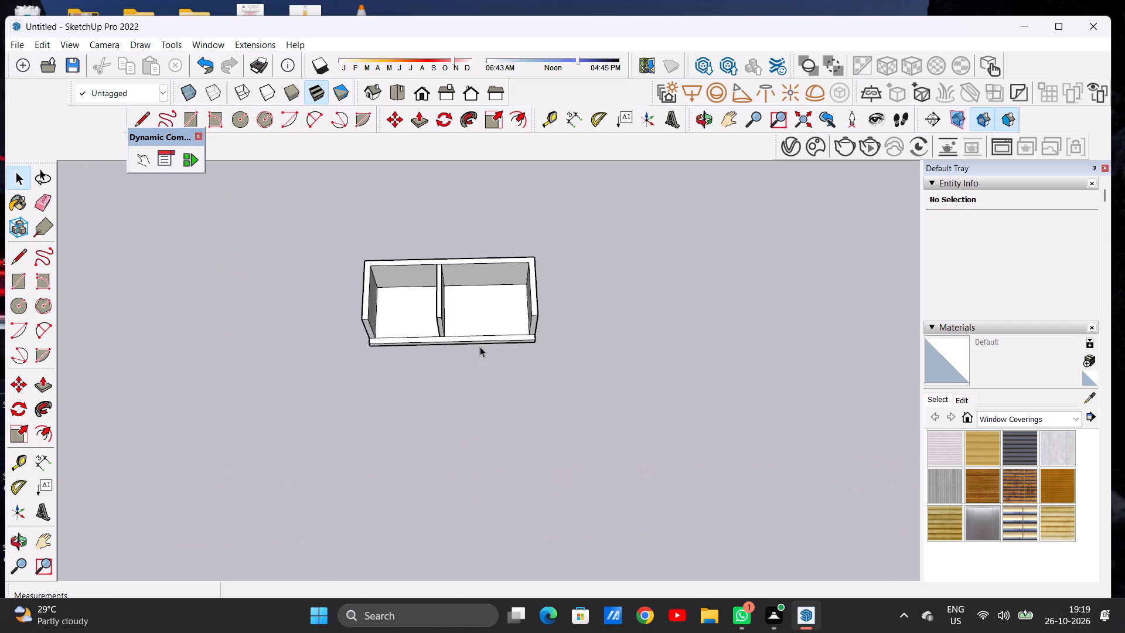
scroll(480, 346, "up", 1)
middle_click_drag(457, 403, 478, 290)
scroll(459, 301, "up", 9)
scroll(459, 302, "down", 3)
scroll(462, 306, "up", 1)
scroll(462, 307, "down", 12)
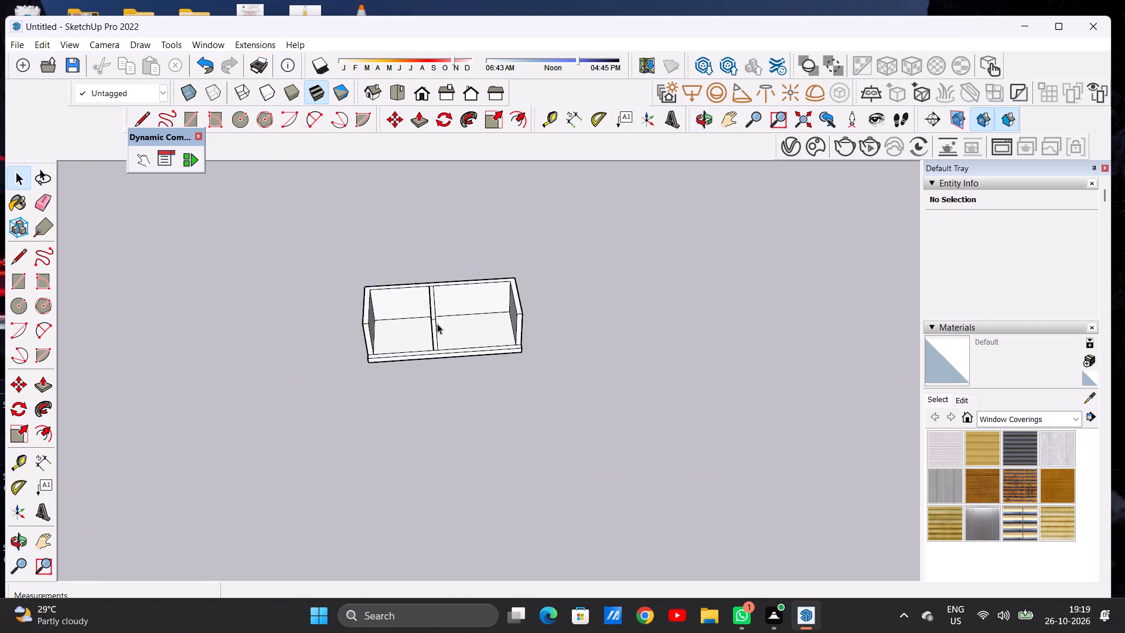
Move the whole room about 23' 3 3/4" back toward the origin.
scroll(437, 324, "down", 6)
scroll(461, 320, "up", 5)
triple_click(445, 333)
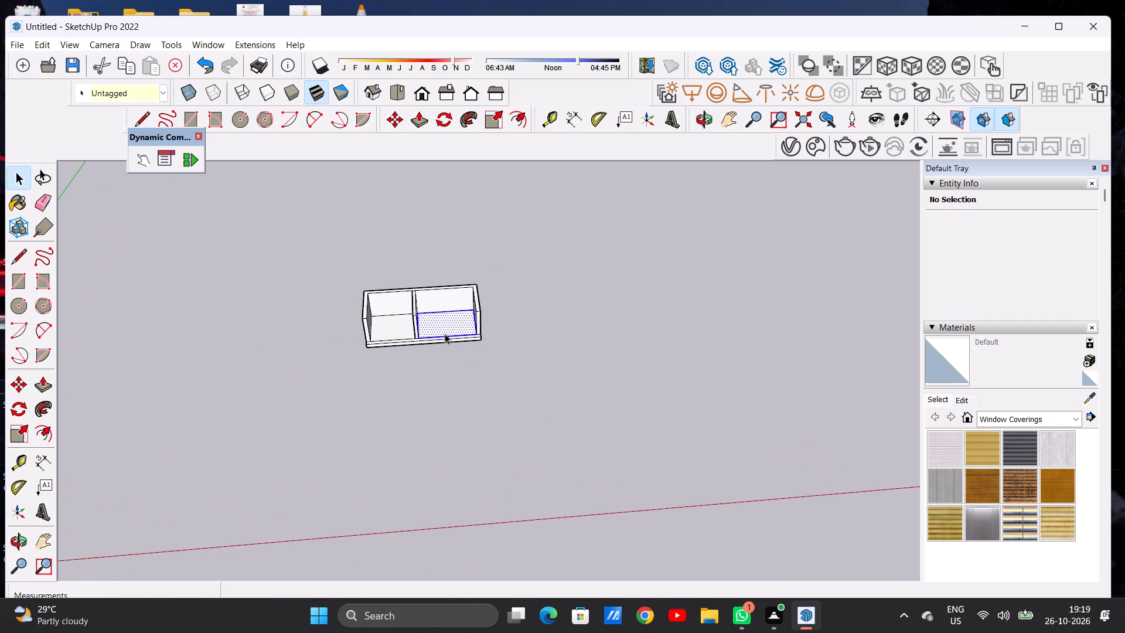
double_click(445, 333)
key("m")
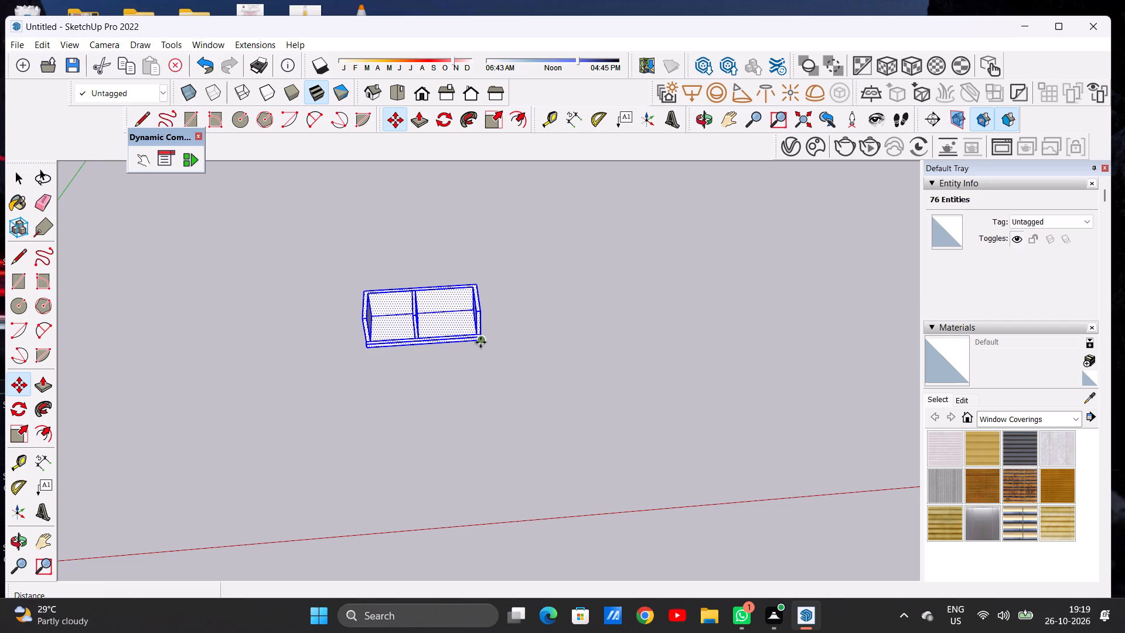
left_click(480, 342)
left_click(397, 382)
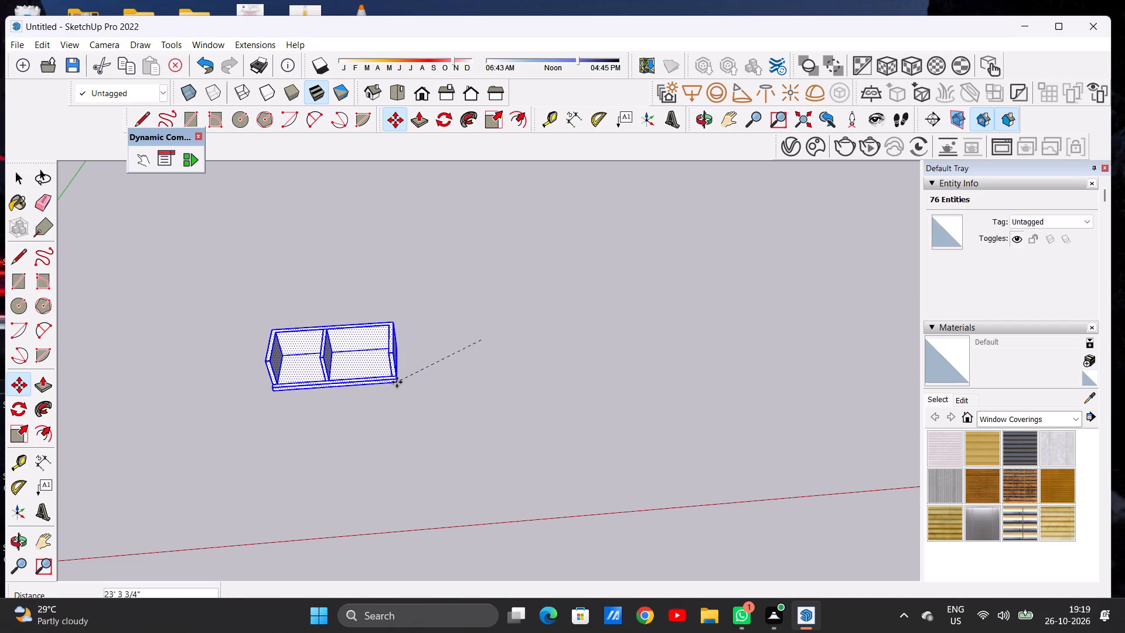
key("space")
left_click(496, 346)
Examine the room's two bays and partition wall from the front and from above.
scroll(521, 325, "down", 8)
scroll(423, 341, "up", 7)
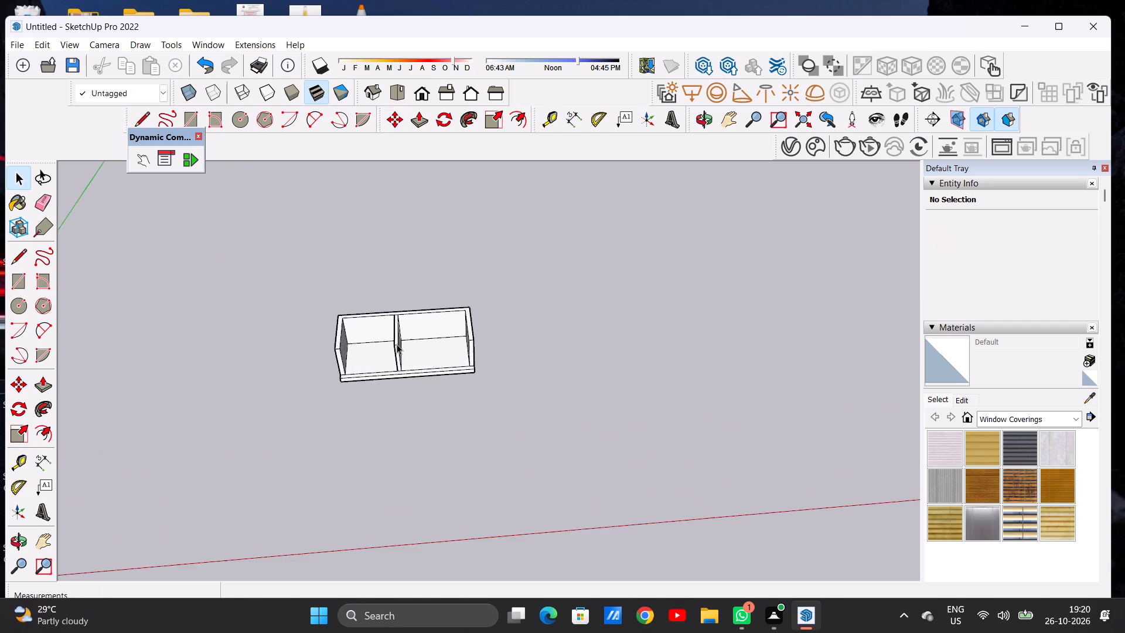
scroll(397, 344, "up", 7)
middle_click_drag(423, 382, 414, 299)
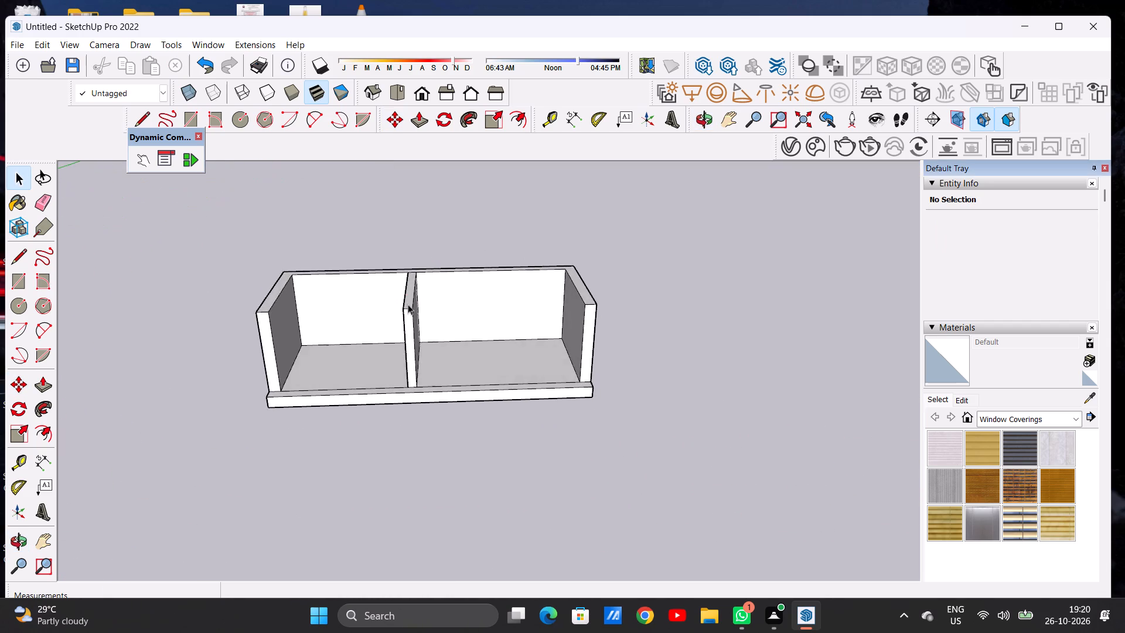
scroll(404, 309, "down", 7)
scroll(400, 309, "up", 6)
middle_click_drag(399, 297, 388, 354)
middle_click_drag(388, 354, 387, 367)
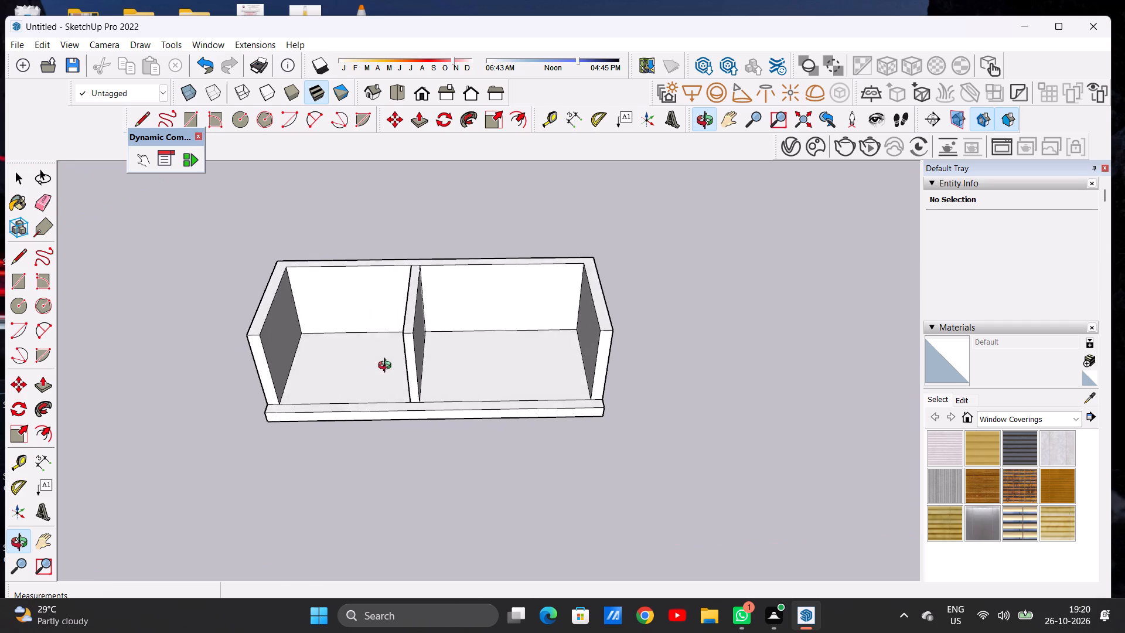
middle_click_drag(387, 367, 387, 379)
scroll(409, 318, "down", 4)
middle_click_drag(384, 315, 386, 421)
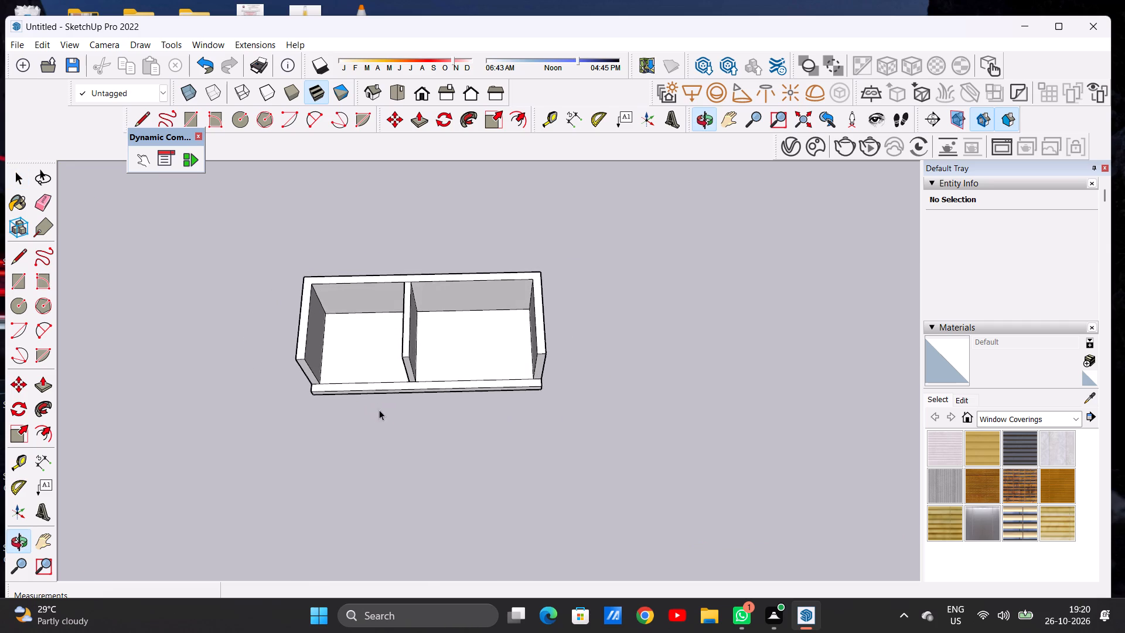
scroll(376, 359, "up", 6)
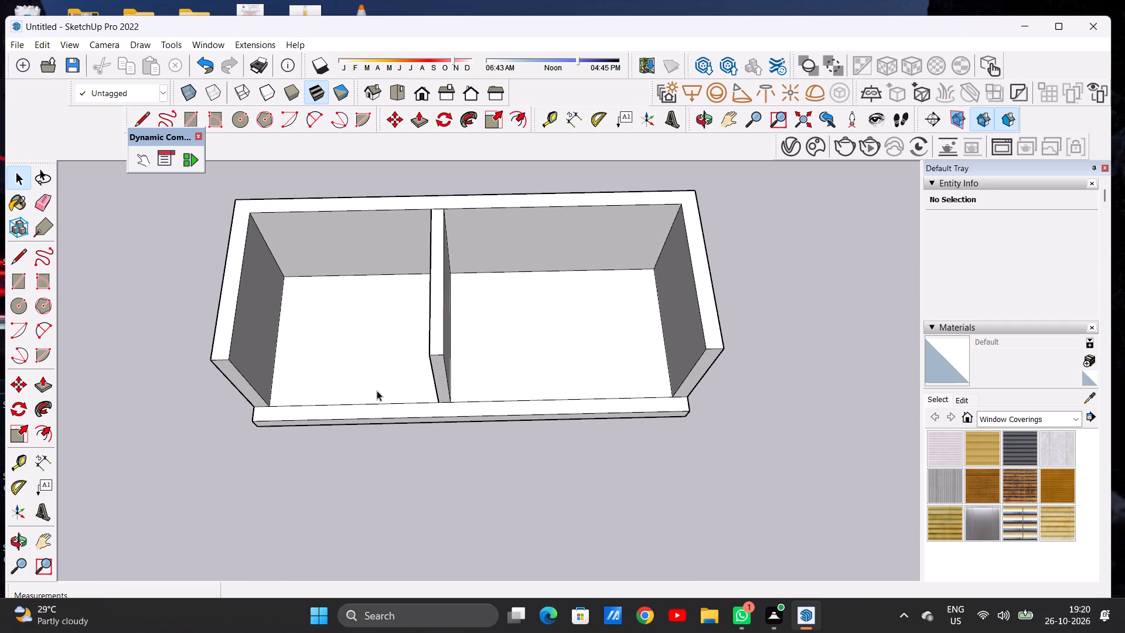
Copy the smaller bay's floor face straight up to the top of the walls, a distance of about 6' 11 15/16".
double_click(359, 370)
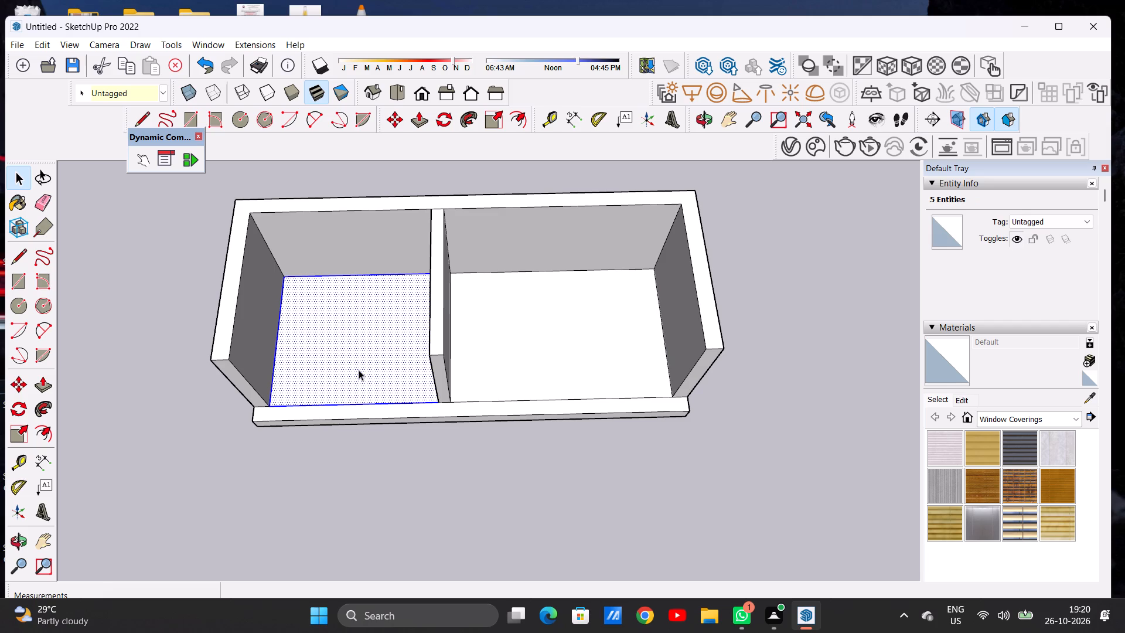
key("m")
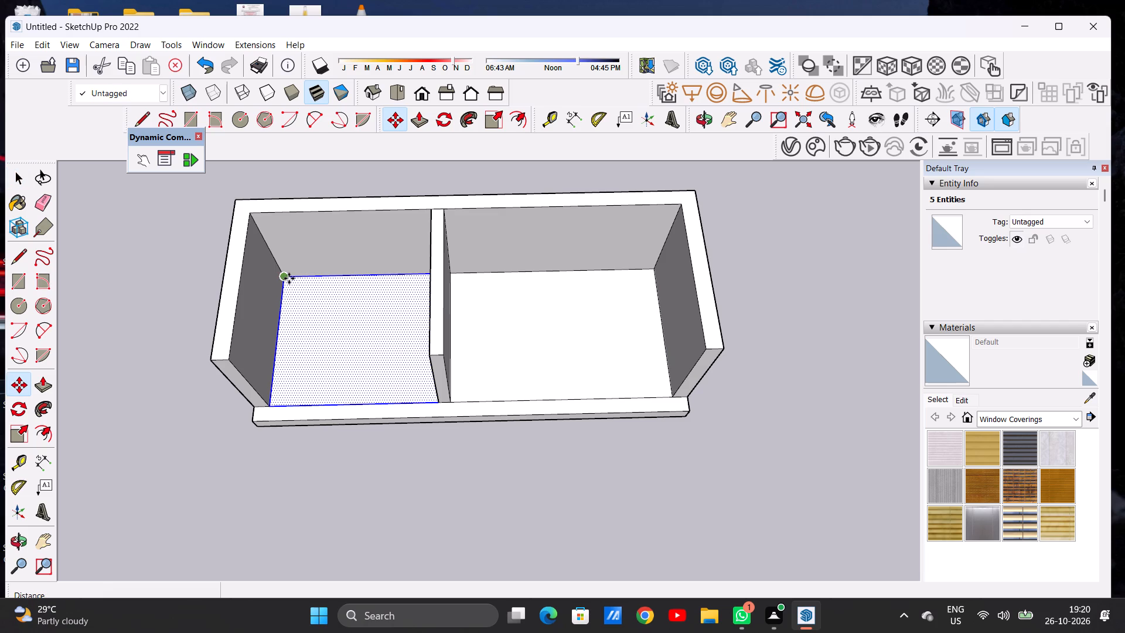
left_click(289, 278)
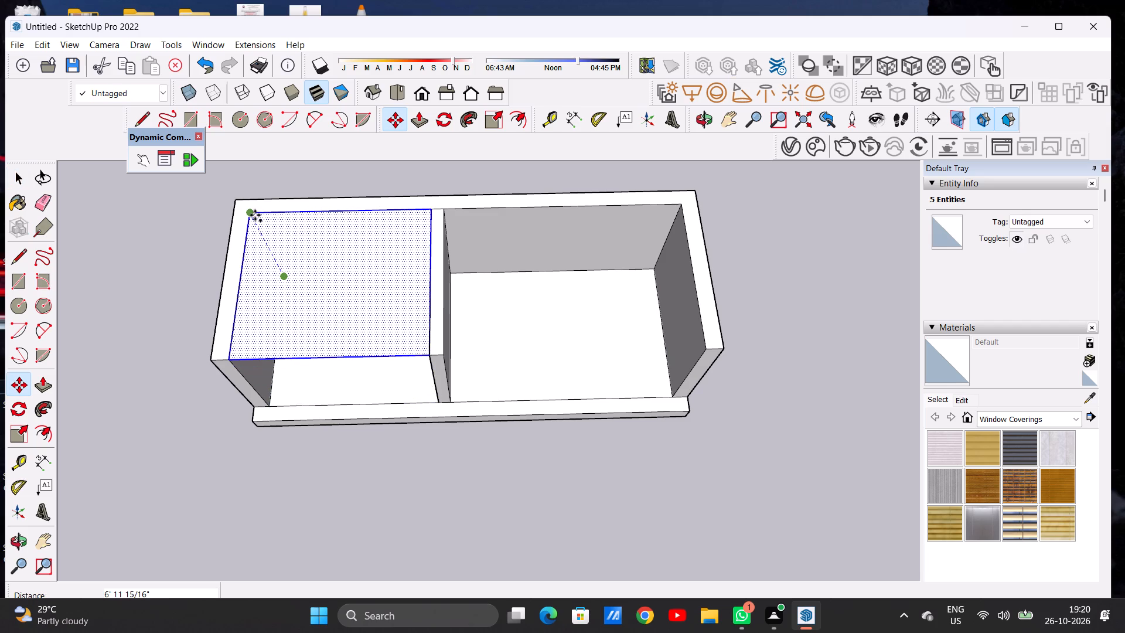
left_click(255, 215)
key("space")
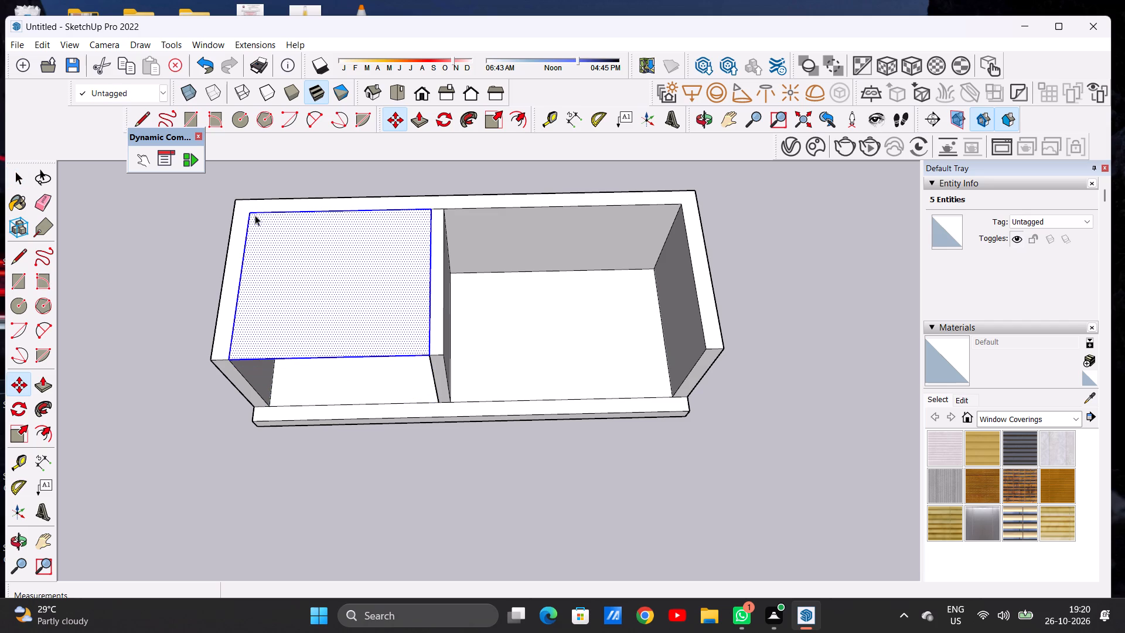
left_click(416, 182)
Push/Pull the copied face over the smaller bay upward about 8 1/16" to form a roof slab.
scroll(417, 278, "down", 4)
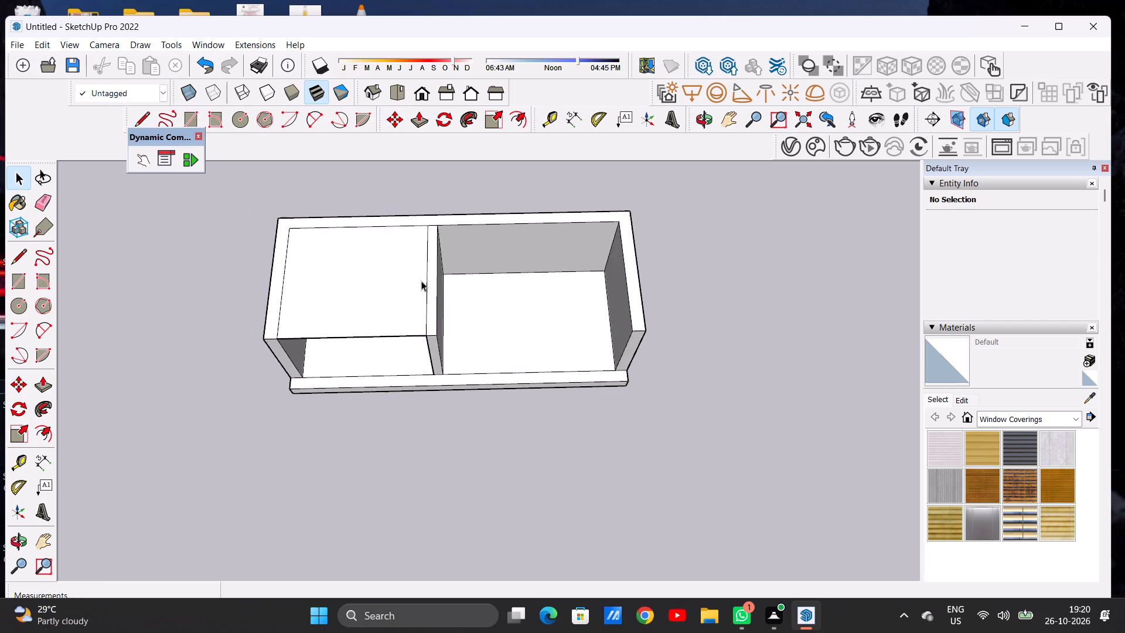
scroll(421, 281, "down", 1)
middle_click_drag(379, 365, 379, 331)
scroll(383, 288, "up", 9)
scroll(398, 351, "down", 7)
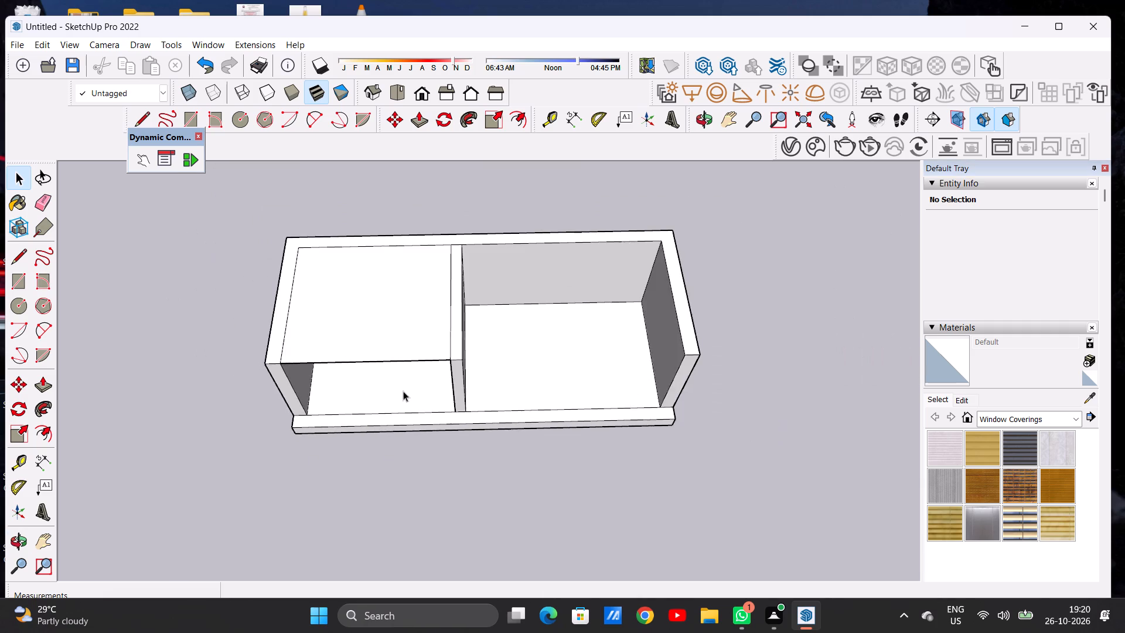
middle_click_drag(404, 406, 401, 309)
scroll(415, 321, "up", 4)
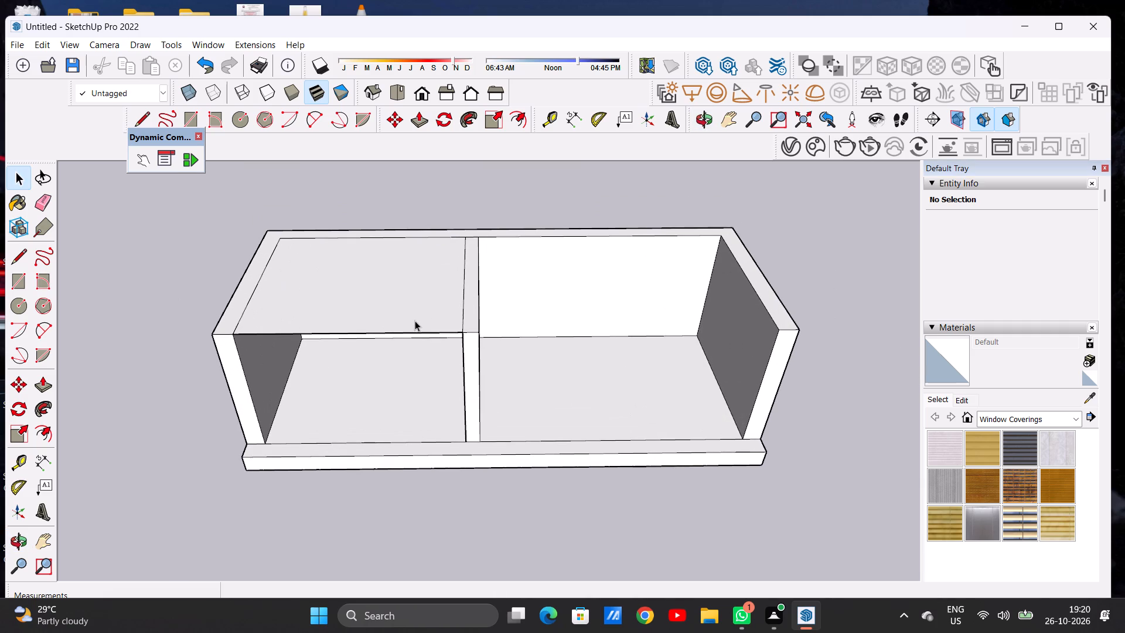
key("p")
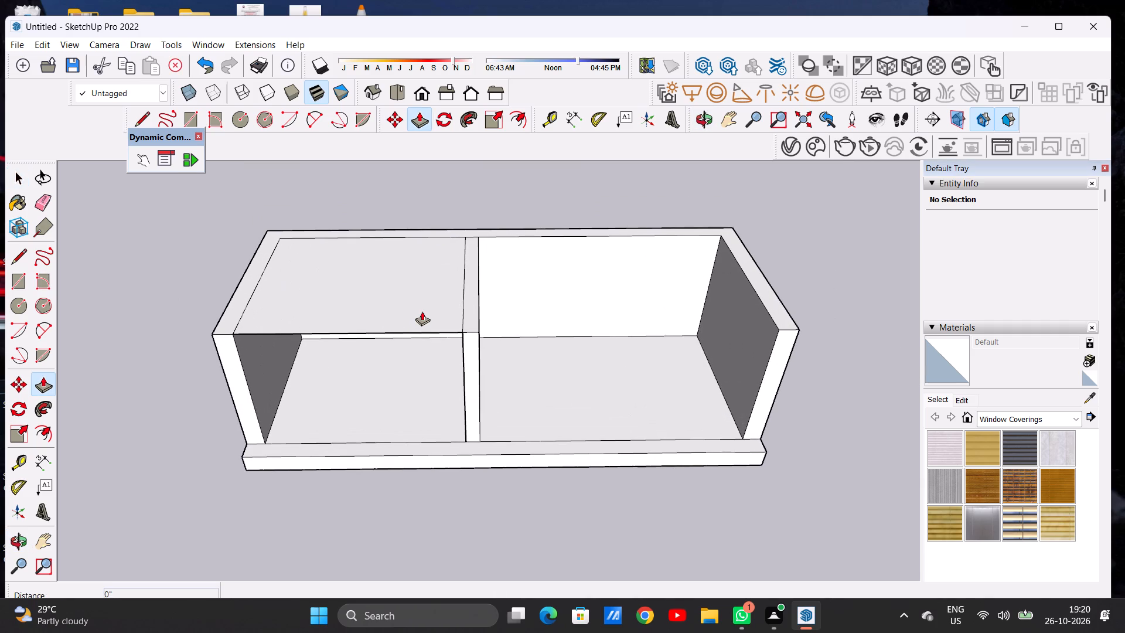
left_click(422, 311)
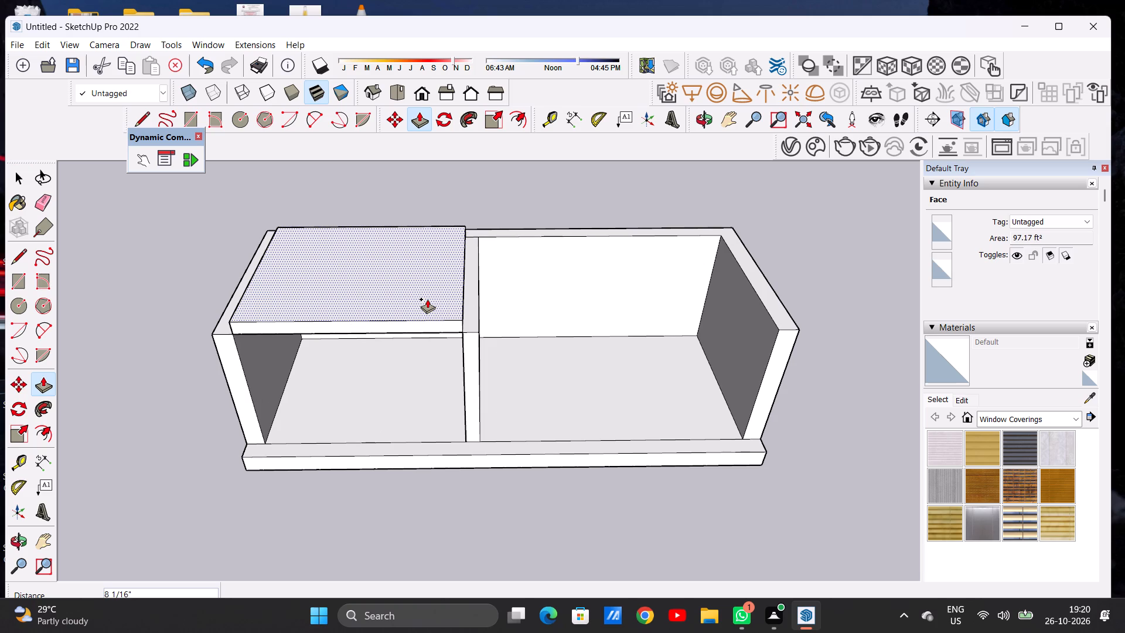
left_click(427, 299)
key("space")
Extend the roof slab's end face at the partition about 14' 6 1/8" across the larger bay to the far end wall.
scroll(436, 329, "down", 4)
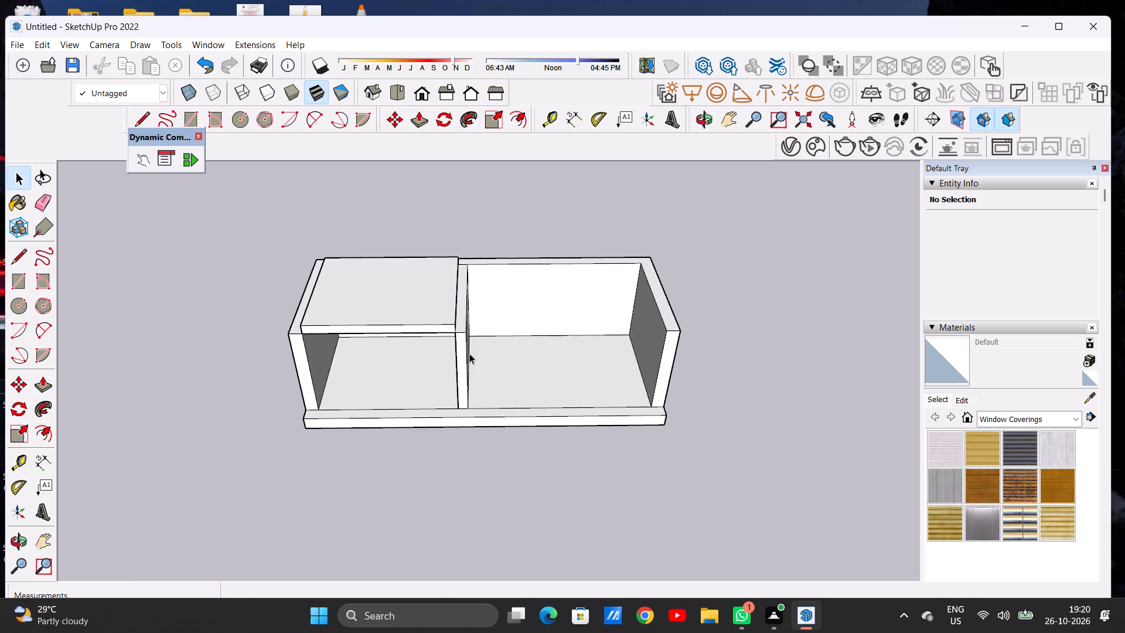
middle_click_drag(465, 356, 388, 266)
scroll(437, 296, "up", 12)
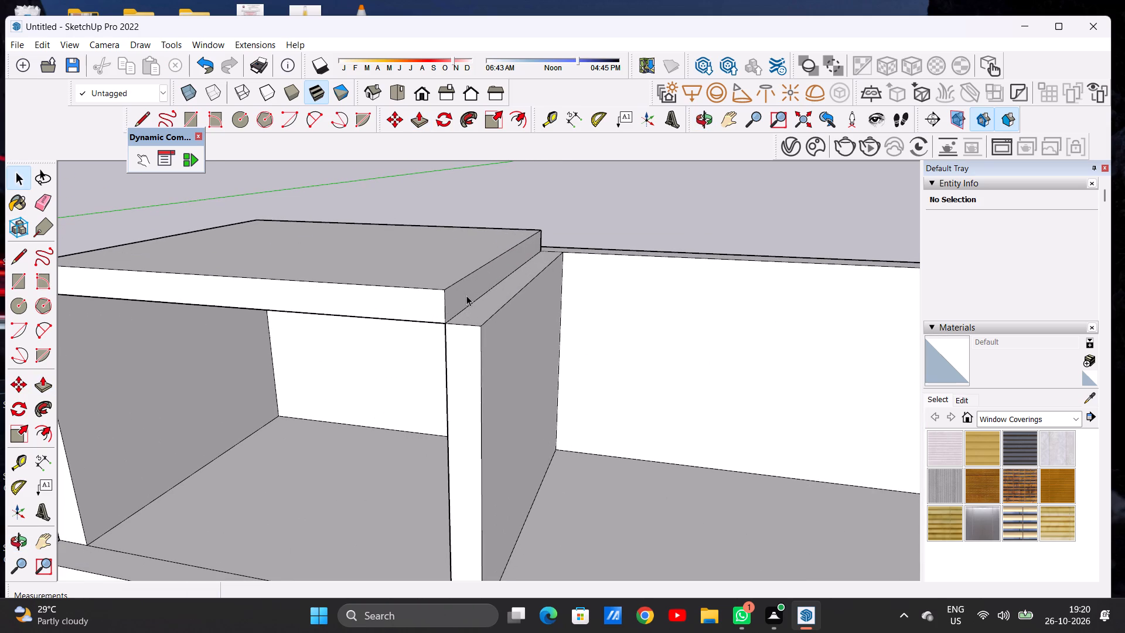
key("p")
left_click(445, 297)
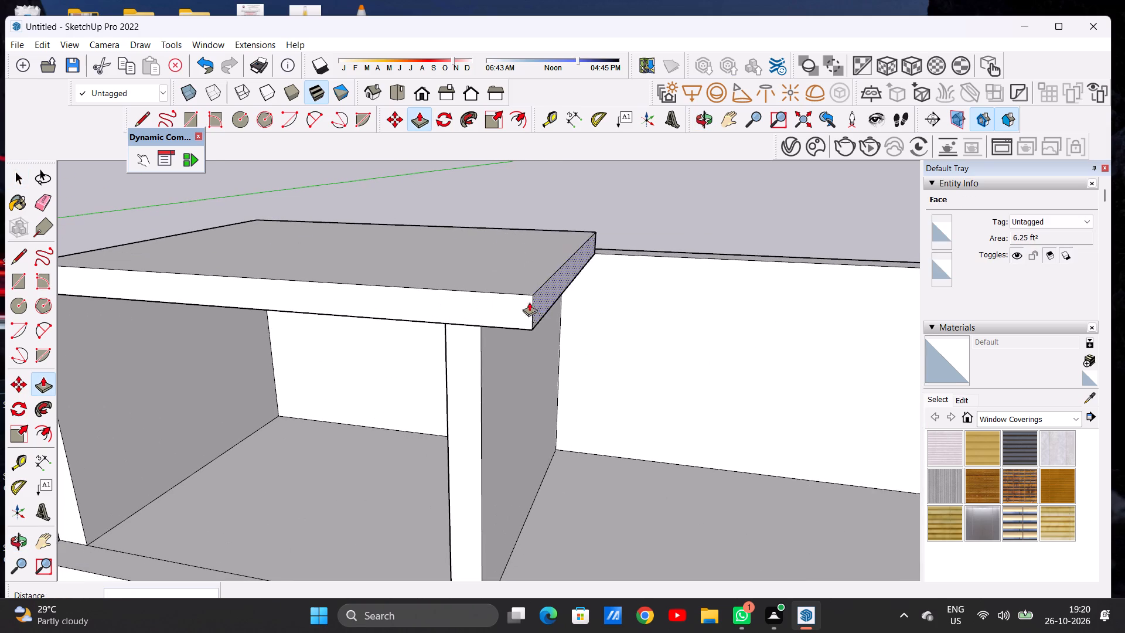
scroll(492, 299, "down", 12)
scroll(499, 297, "up", 1)
scroll(499, 297, "down", 3)
scroll(690, 313, "up", 4)
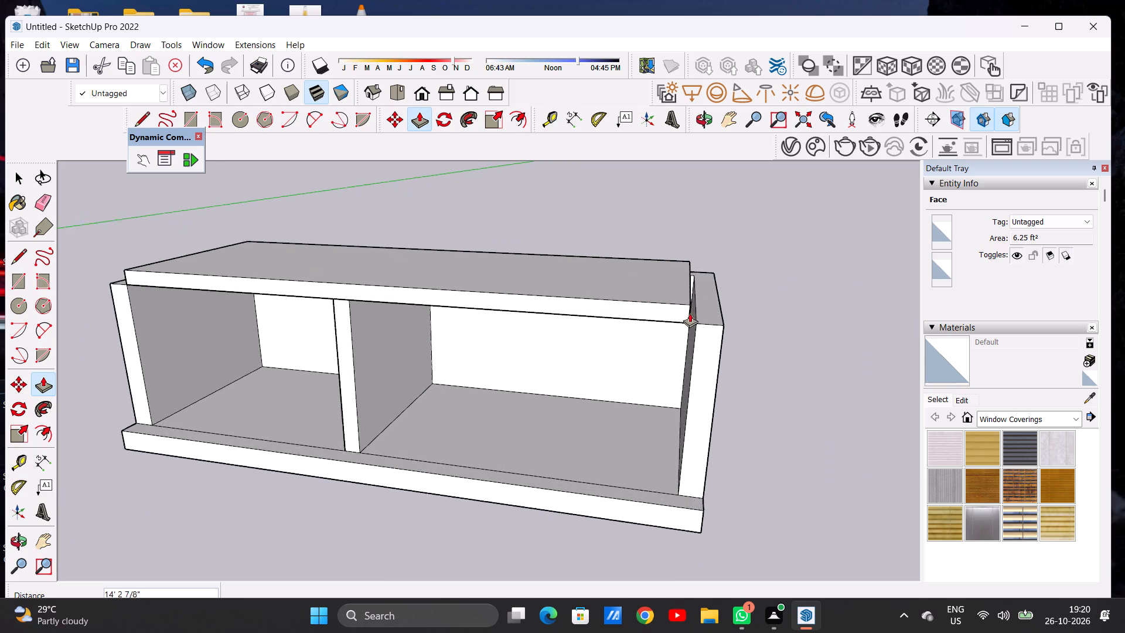
scroll(690, 313, "up", 7)
scroll(696, 322, "down", 1)
left_click(696, 330)
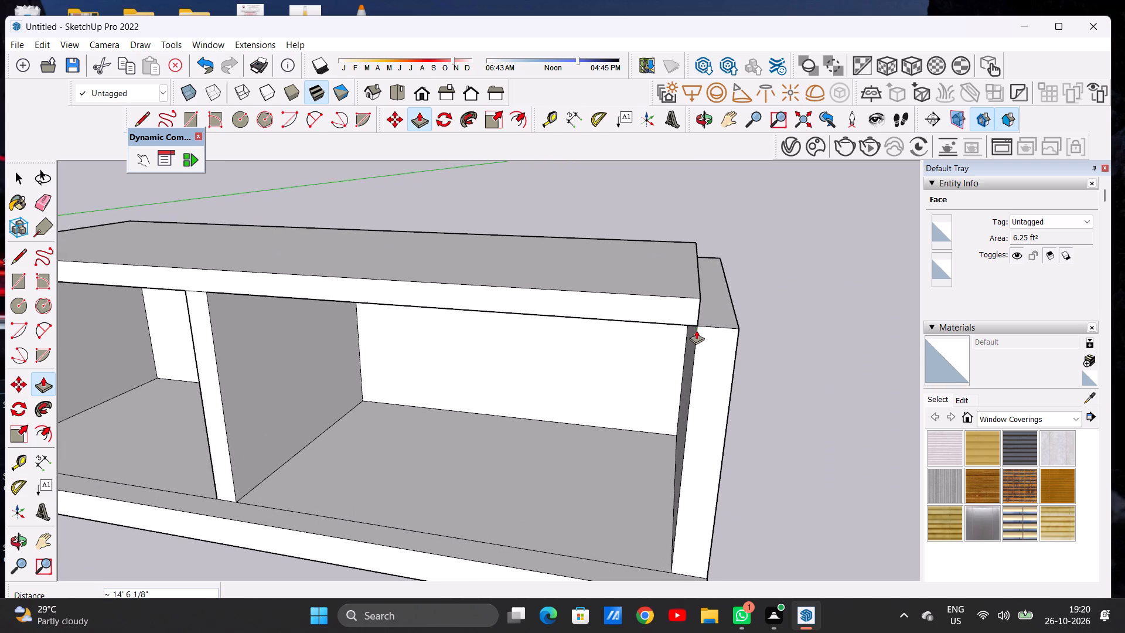
key("space")
Examine the roof slab and the two bays beneath it from the front.
scroll(602, 333, "down", 9)
middle_click_drag(466, 339, 553, 319)
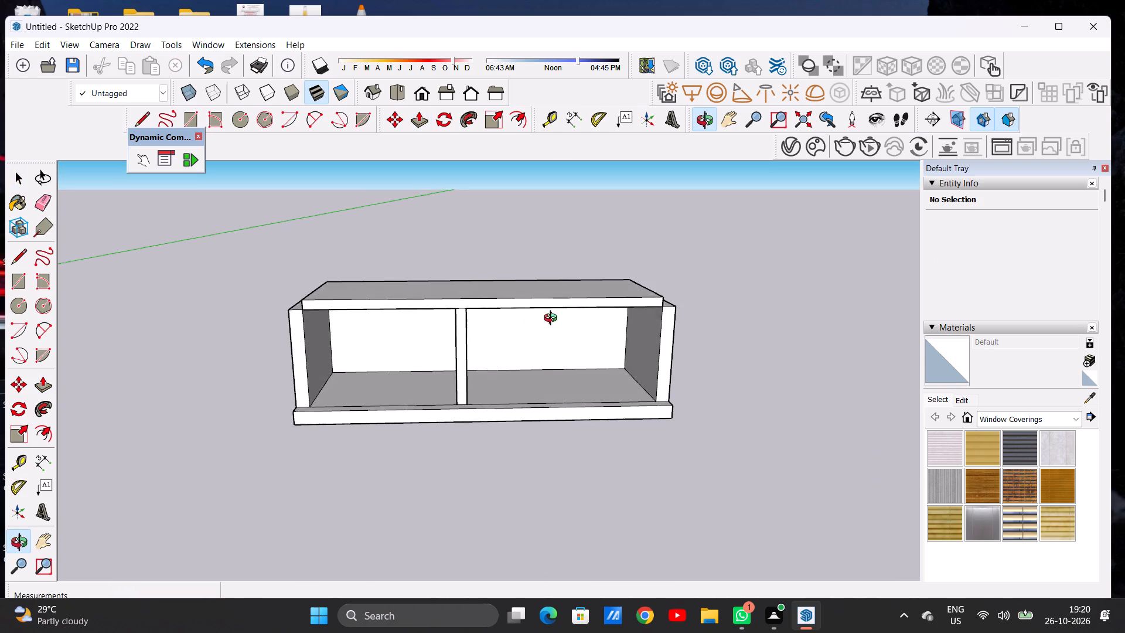
middle_click_drag(553, 319, 531, 355)
scroll(551, 325, "down", 2)
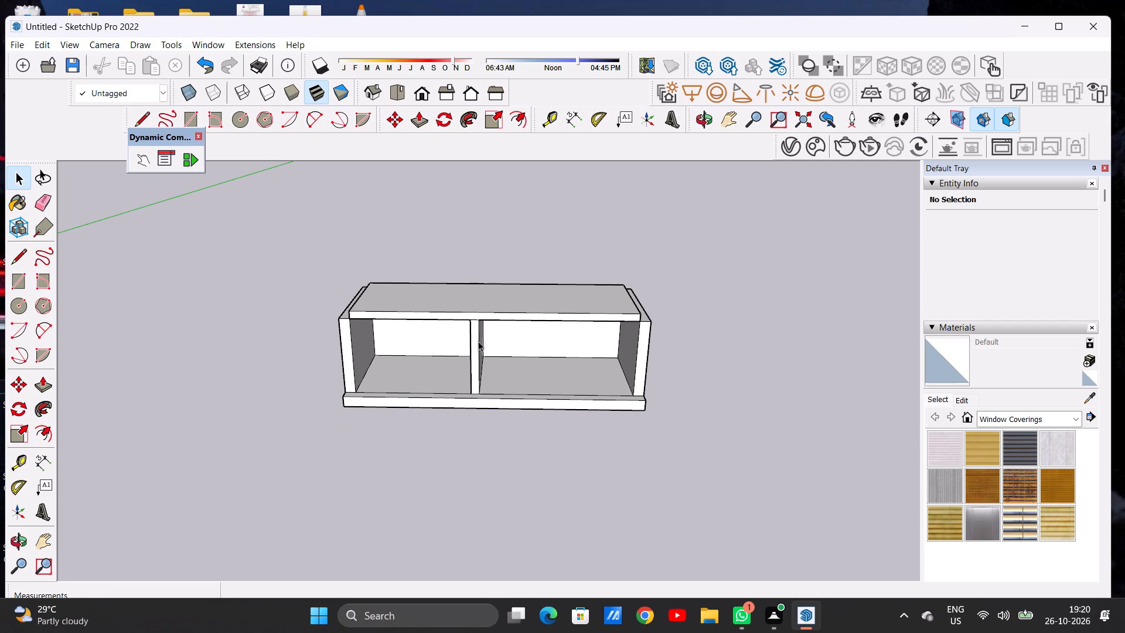
scroll(478, 341, "up", 3)
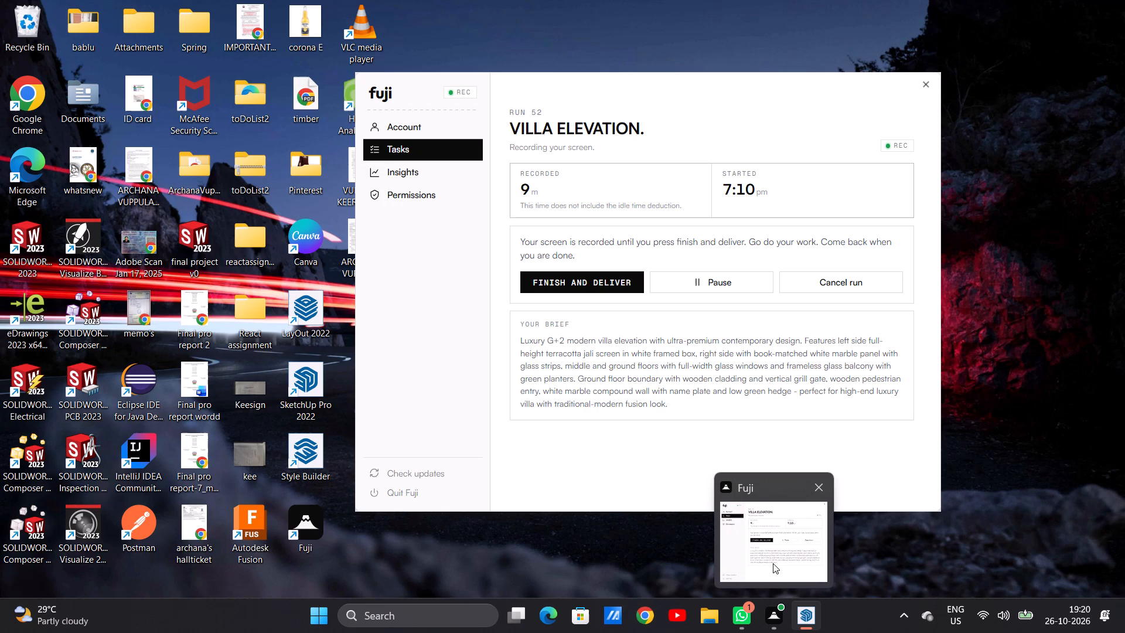
left_click(790, 557)
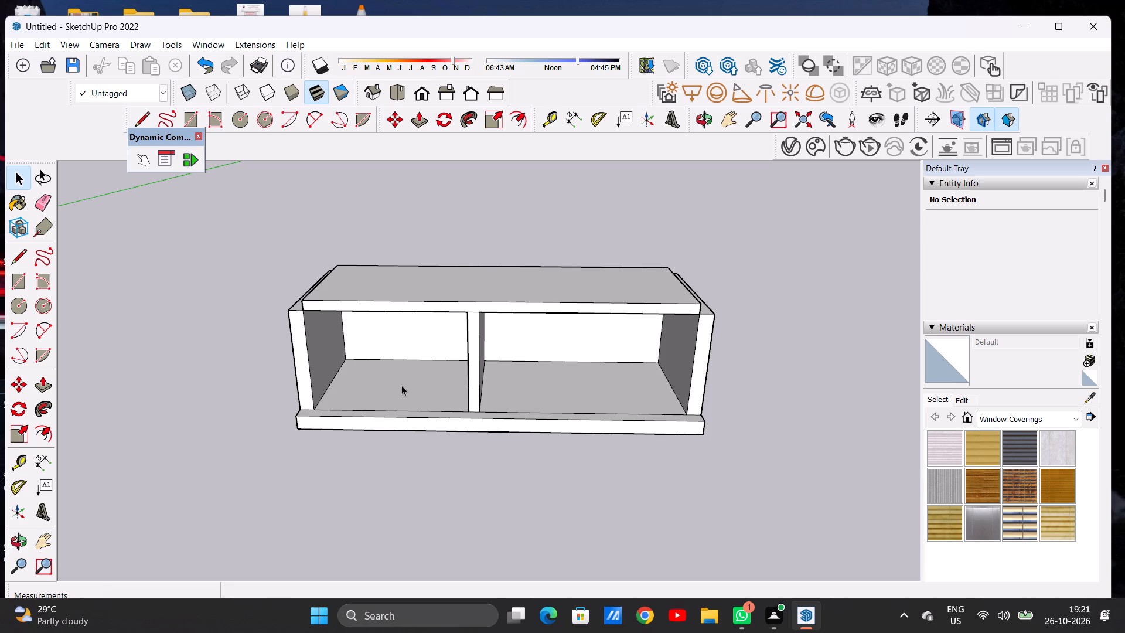
scroll(314, 365, "down", 3)
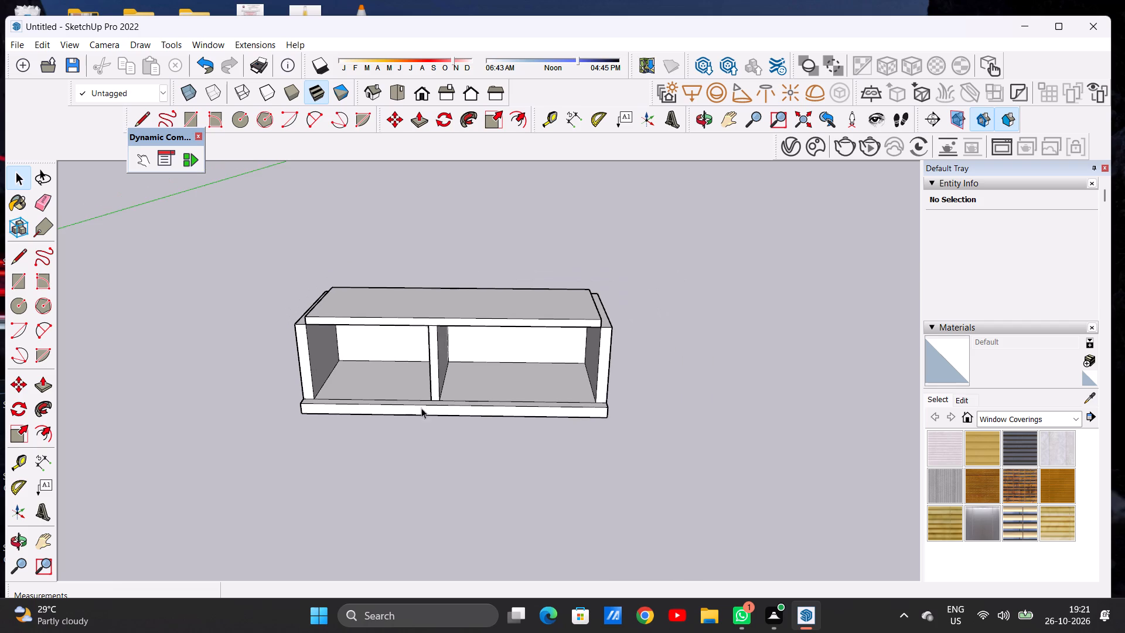
scroll(422, 411, "up", 6)
middle_click_drag(412, 425, 441, 428)
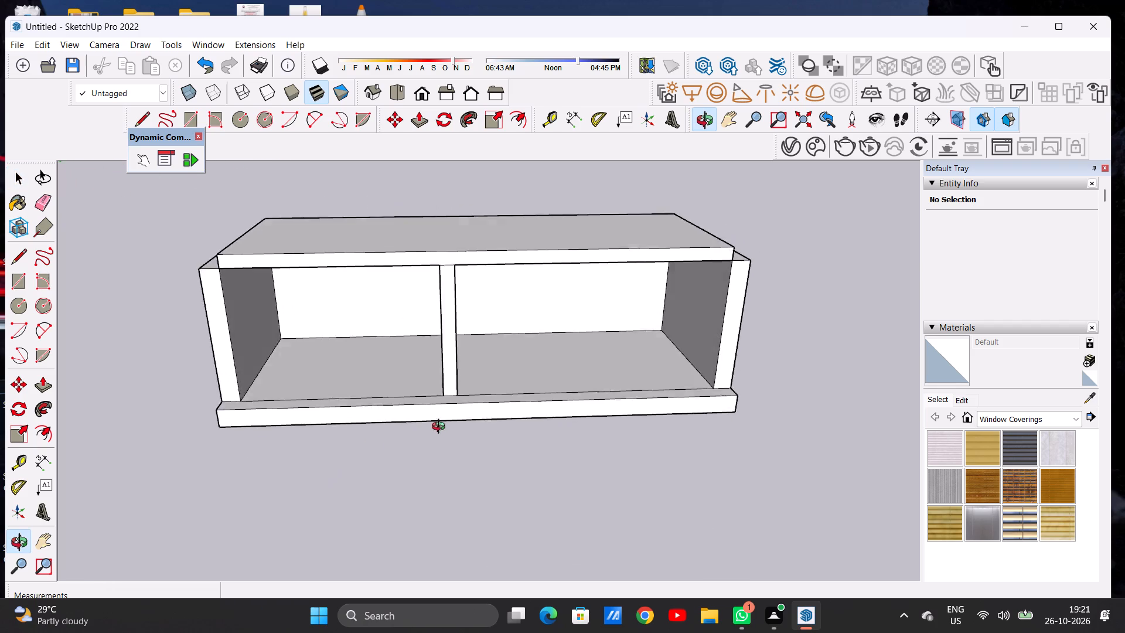
middle_click_drag(441, 428, 452, 425)
scroll(452, 425, "up", 3)
scroll(428, 416, "down", 6)
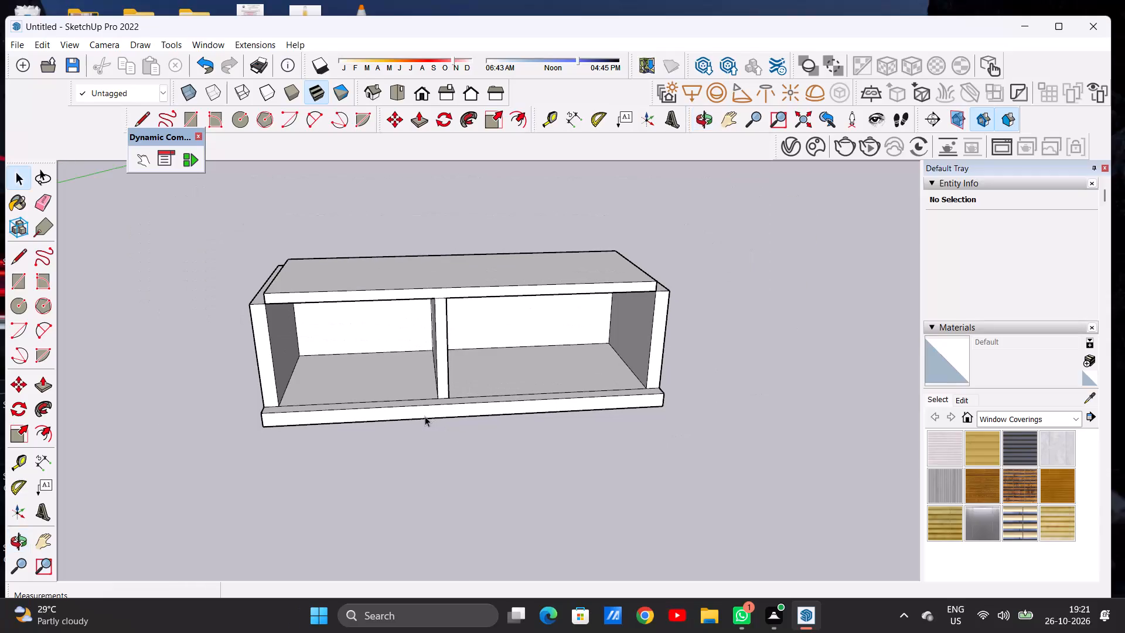
scroll(381, 414, "down", 2)
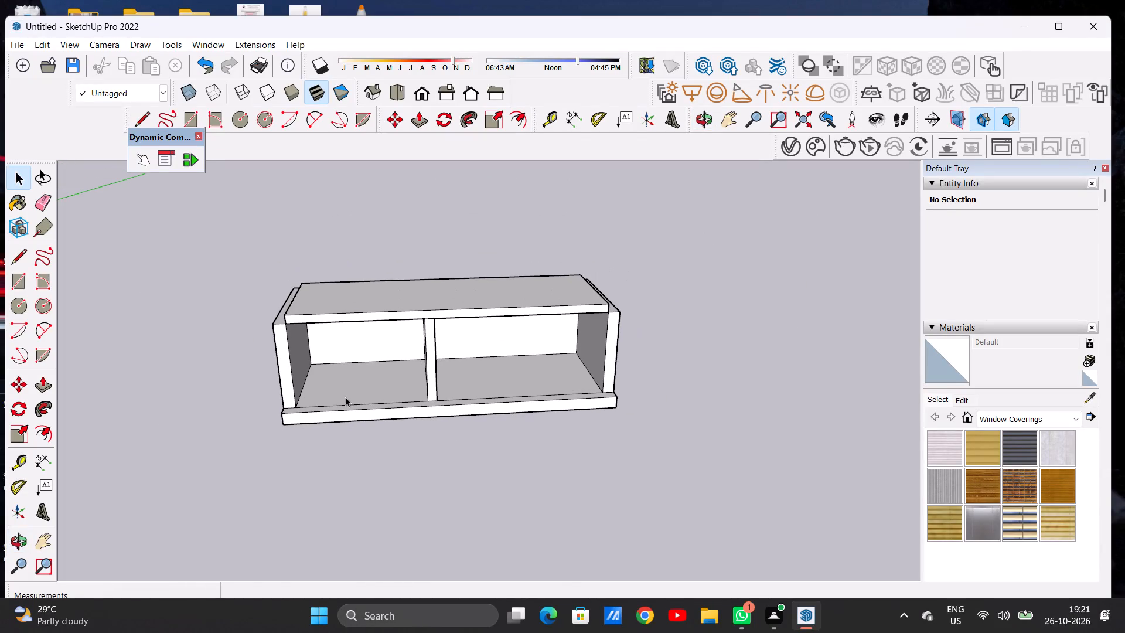
scroll(348, 392, "down", 1)
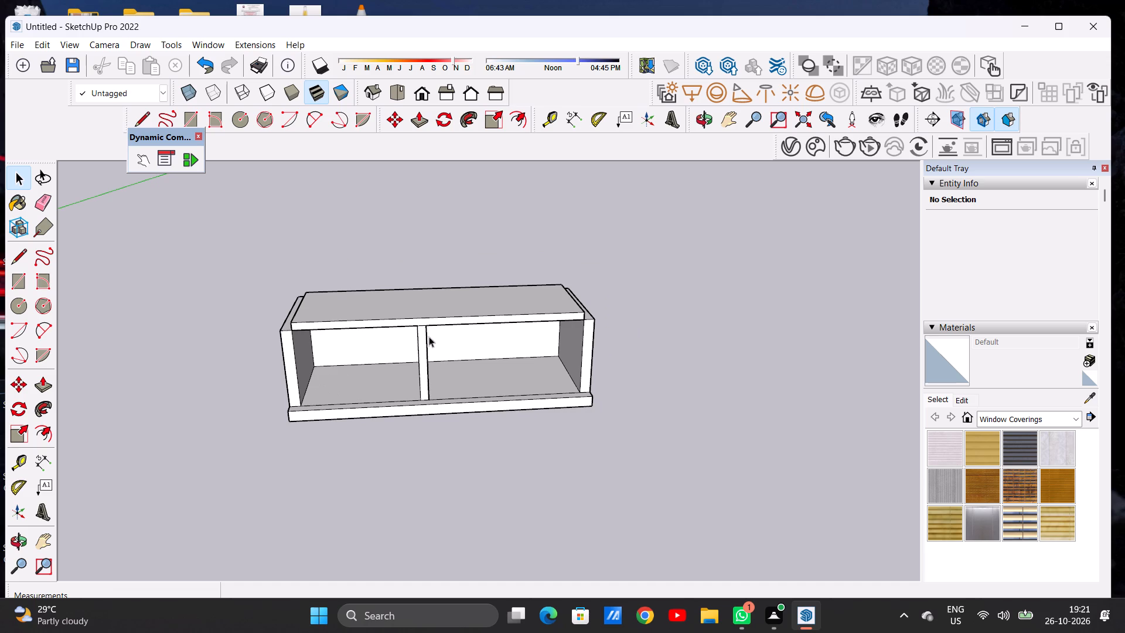
scroll(445, 329, "up", 3)
Draw a line at the partition up the roof slab's 8 1/16" front edge and about 9' 3 9/16" across its top to the rear edge.
middle_click_drag(447, 324, 342, 430)
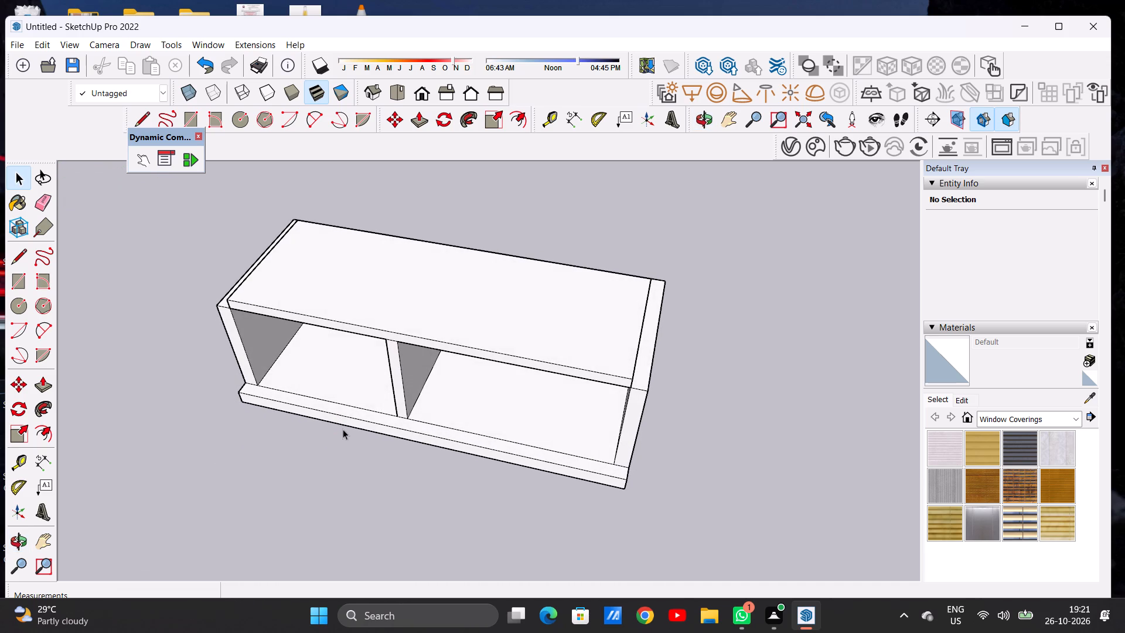
scroll(410, 333, "up", 6)
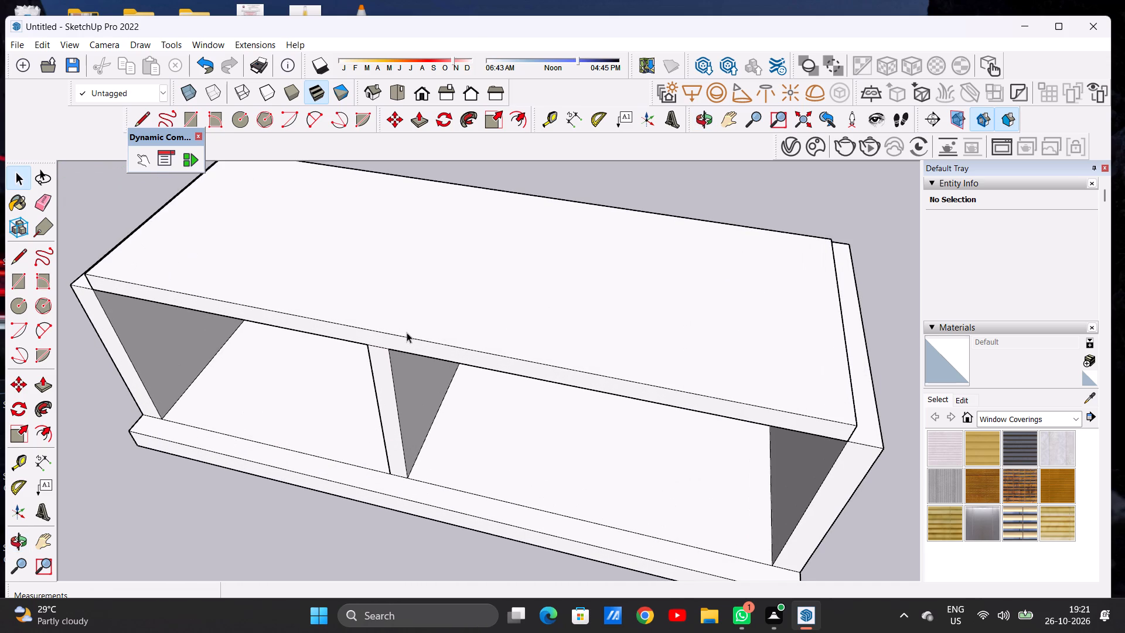
key("l")
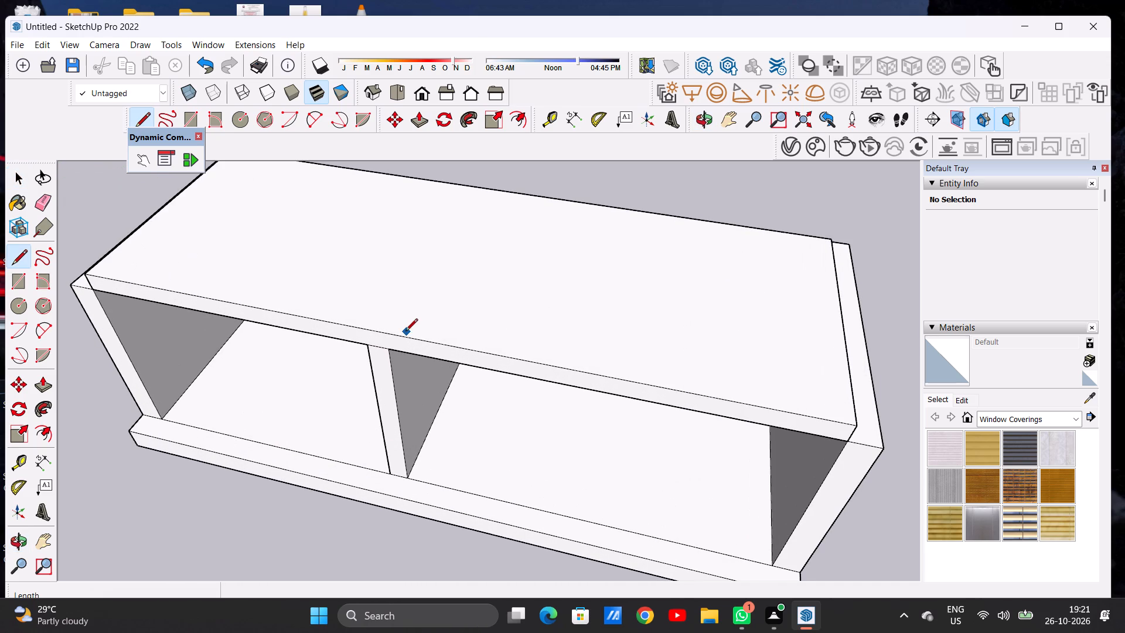
scroll(351, 347, "up", 3)
scroll(351, 346, "down", 1)
scroll(351, 346, "up", 6)
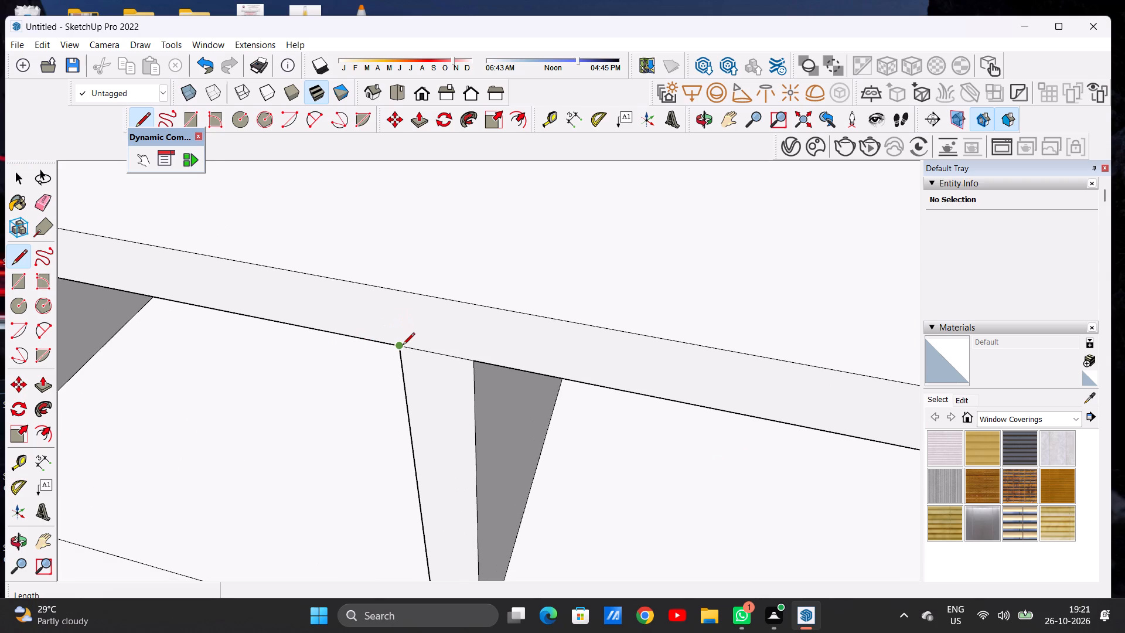
left_click(403, 346)
left_click(394, 288)
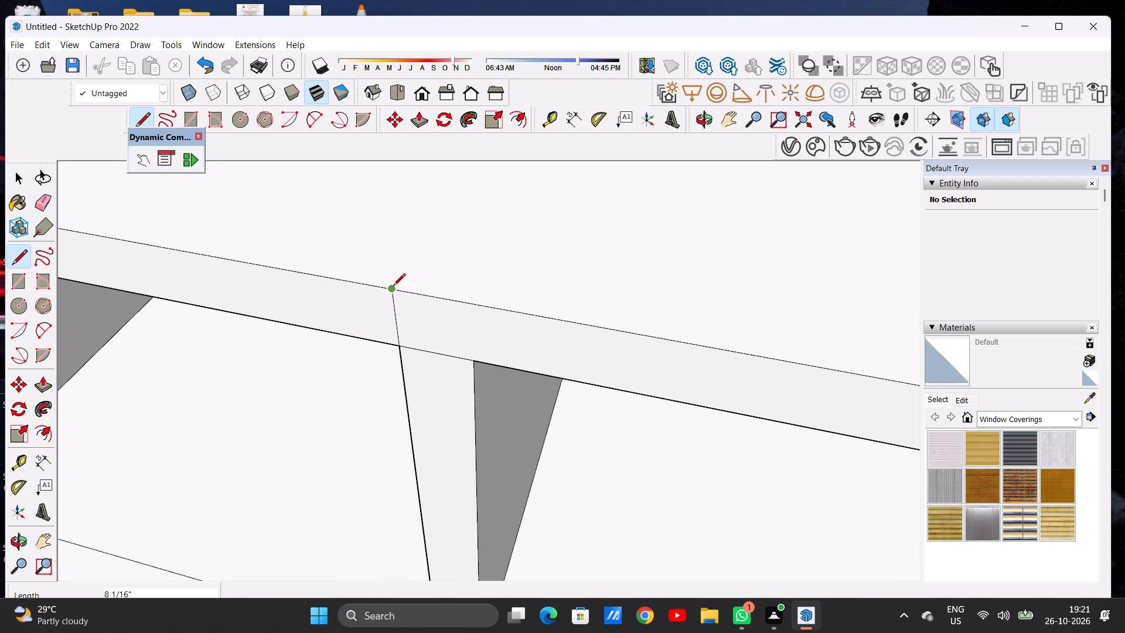
left_click(393, 287)
scroll(412, 263, "down", 7)
scroll(413, 271, "up", 1)
scroll(413, 271, "down", 20)
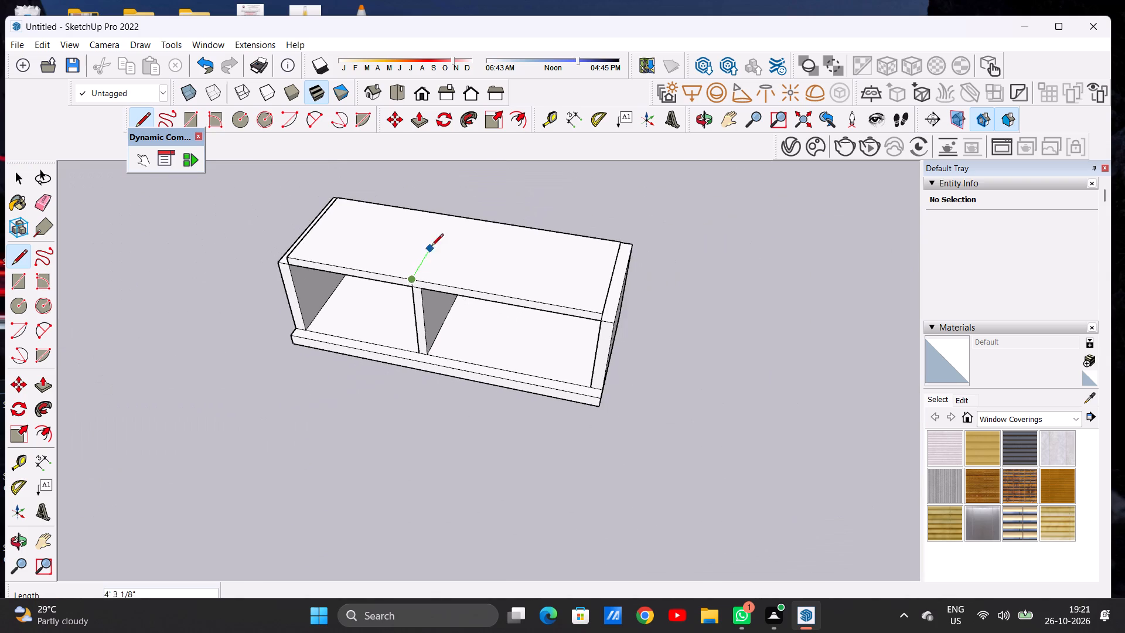
scroll(438, 218, "up", 9)
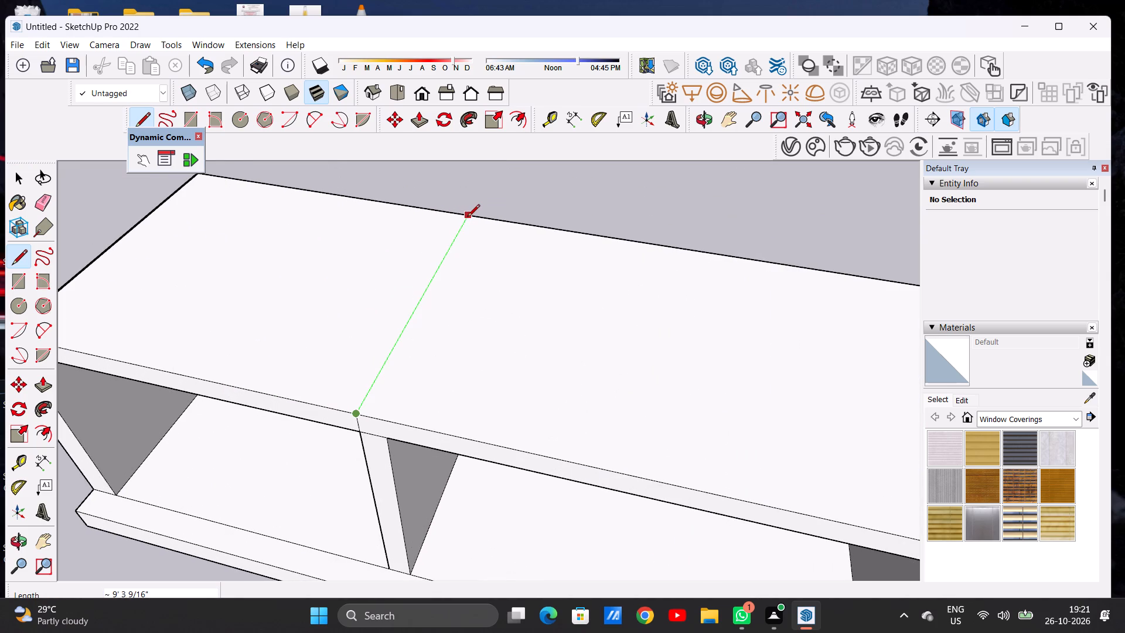
left_click(468, 217)
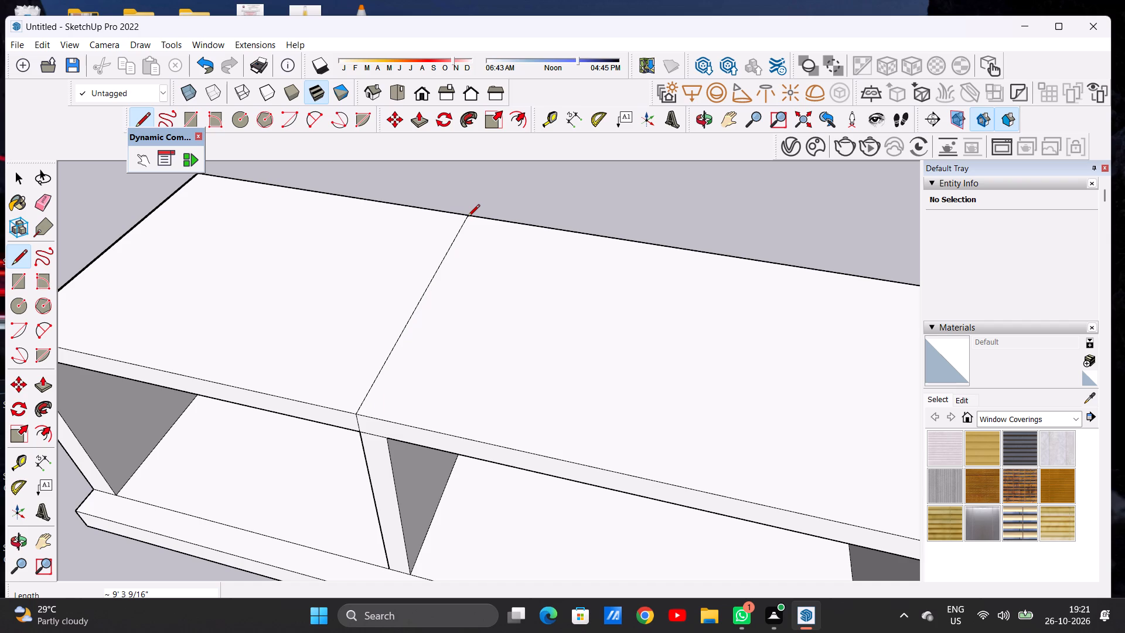
key("space")
Extend the roof slab's end face over the larger bay's end wall by about 11 1/4", to the wall's outer face.
scroll(438, 244, "down", 6)
scroll(483, 216, "down", 3)
scroll(645, 279, "up", 6)
scroll(564, 234, "down", 8)
middle_click_drag(612, 318, 555, 232)
scroll(591, 274, "up", 11)
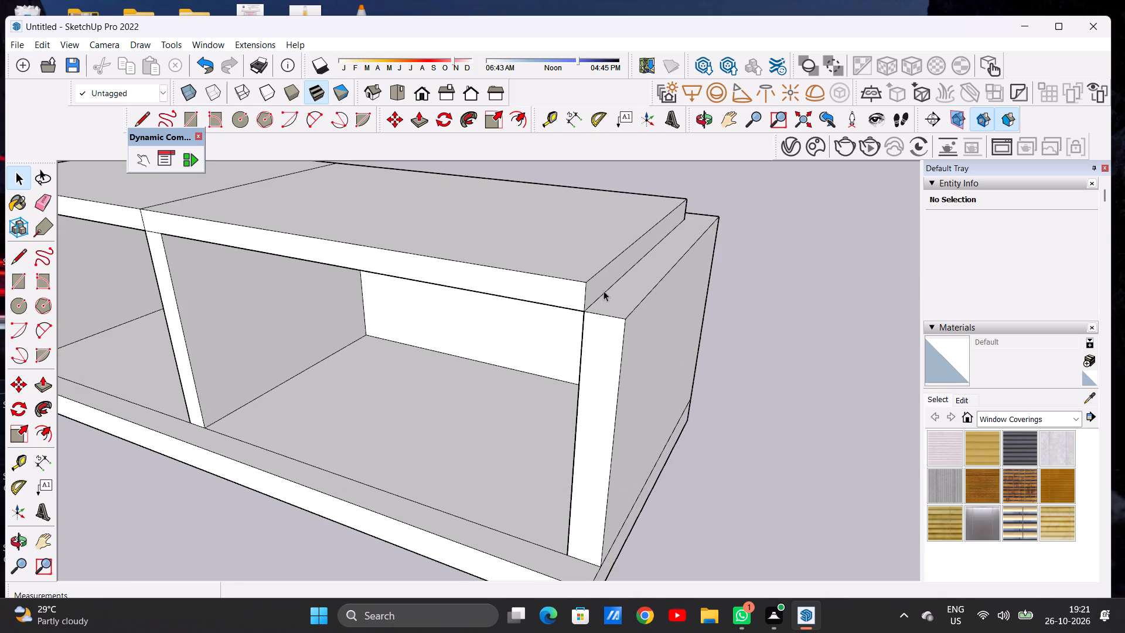
key("p")
scroll(590, 288, "up", 6)
left_click(590, 288)
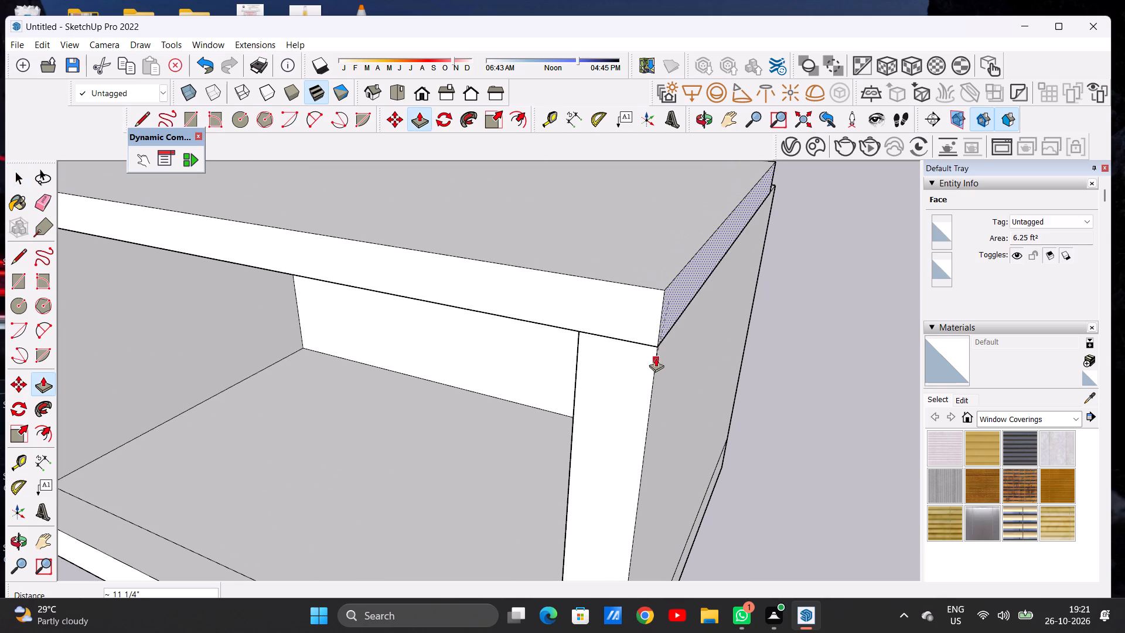
left_click(656, 353)
scroll(601, 355, "down", 8)
scroll(558, 324, "down", 7)
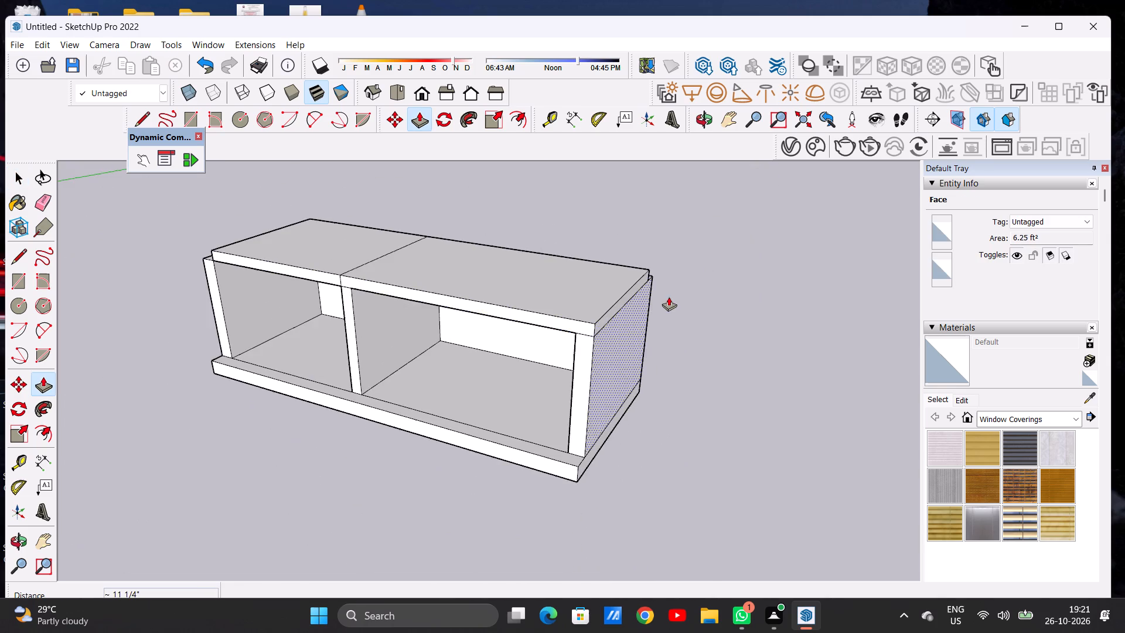
Extend the roof slab's end face over the larger bay's end wall by about 11 5/16", flush with the wall's outer face.
middle_click_drag(669, 297, 327, 343)
scroll(529, 364, "up", 14)
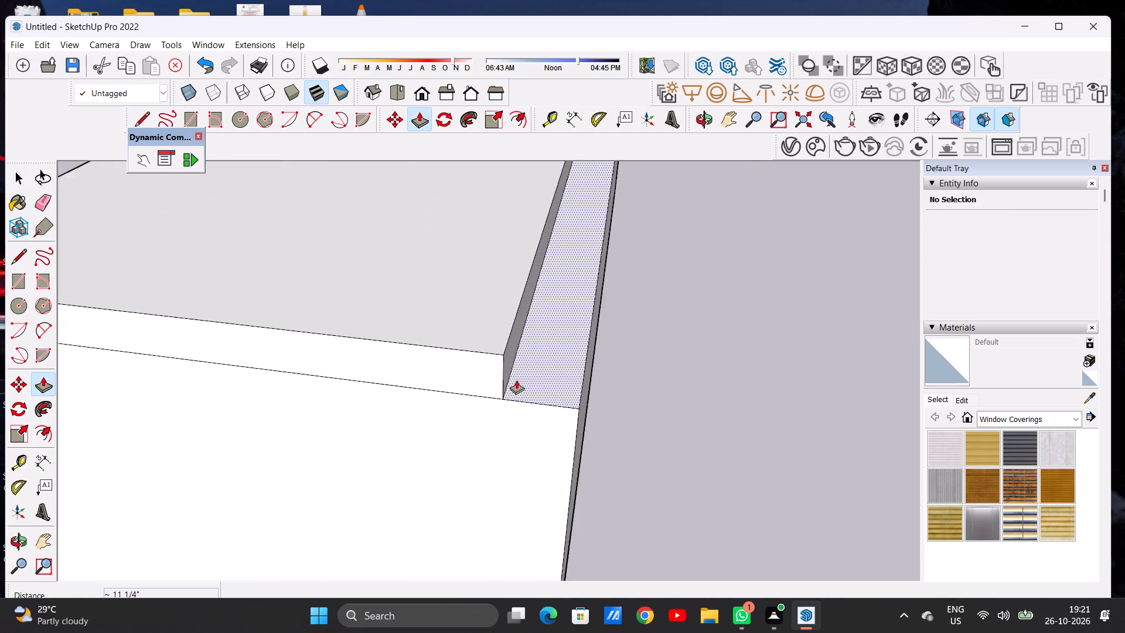
scroll(516, 380, "up", 1)
scroll(516, 380, "down", 1)
scroll(516, 380, "up", 1)
left_click(506, 376)
left_click(597, 416)
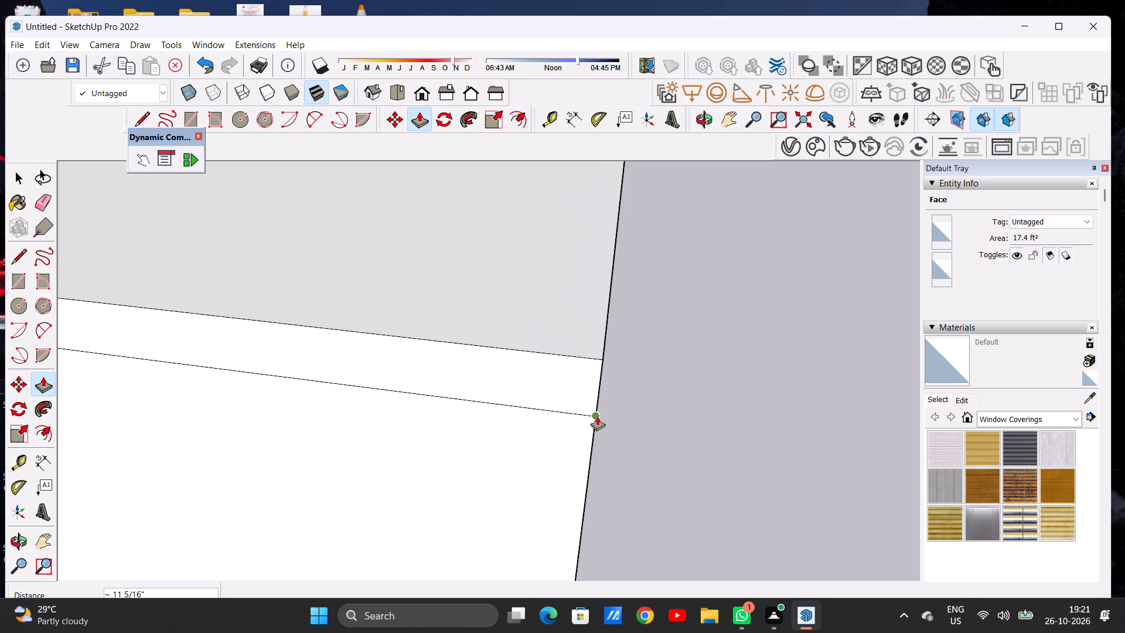
scroll(603, 362, "down", 18)
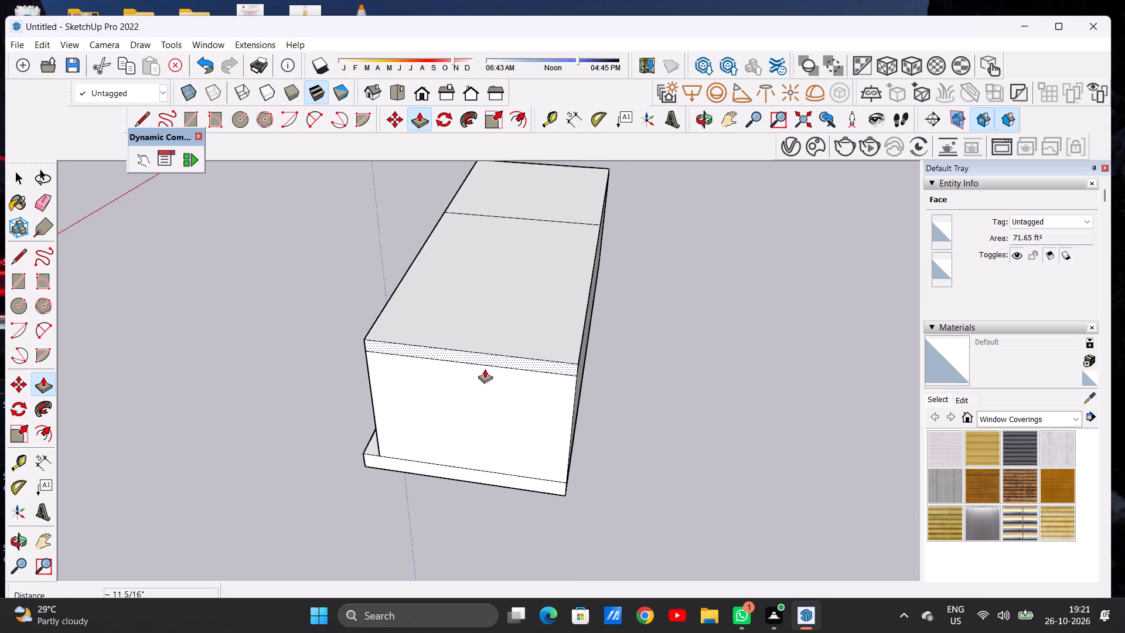
Extend the roof slab's opposite end face over the smaller bay's end wall by about 11 5/16", to the wall's outer face.
middle_click_drag(387, 365, 700, 320)
scroll(688, 330, "down", 4)
scroll(380, 271, "down", 1)
scroll(379, 270, "up", 4)
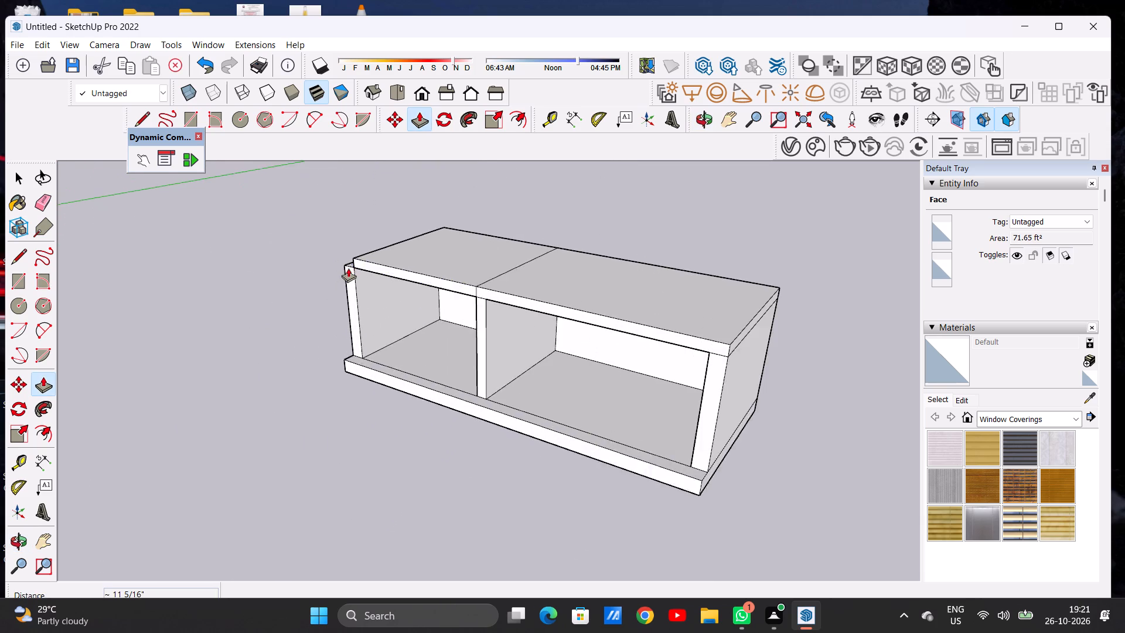
middle_click_drag(352, 272, 623, 274)
scroll(363, 314, "up", 16)
scroll(337, 321, "down", 1)
scroll(337, 321, "up", 3)
left_click(333, 321)
left_click(241, 394)
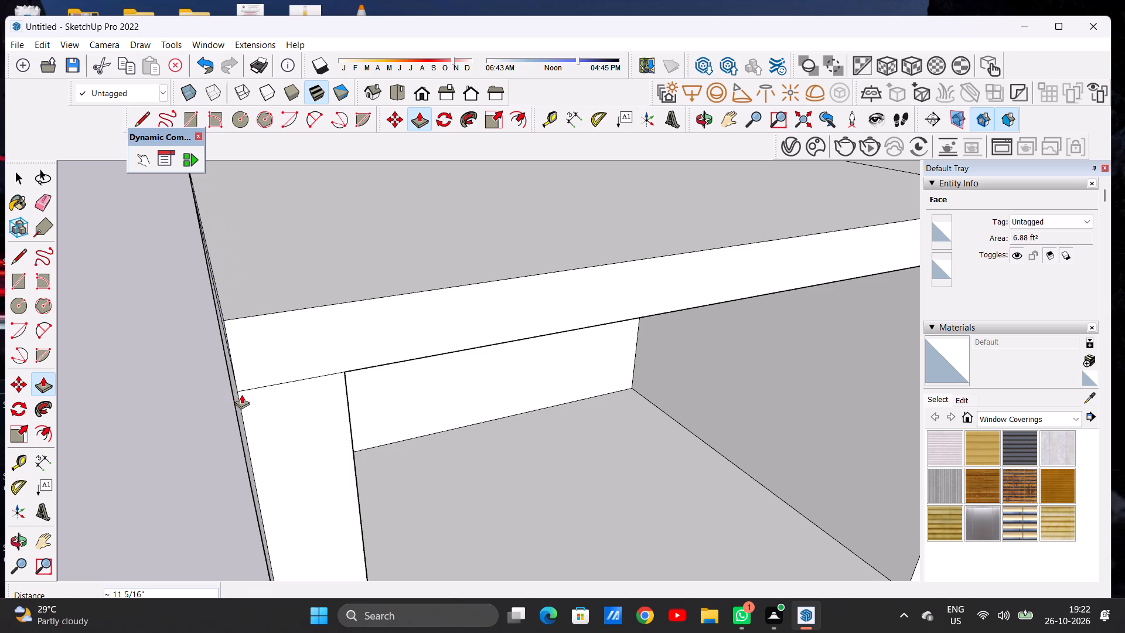
key("space")
Erase the short vertical line on the roof slab's front edge above the partition.
scroll(404, 375, "down", 15)
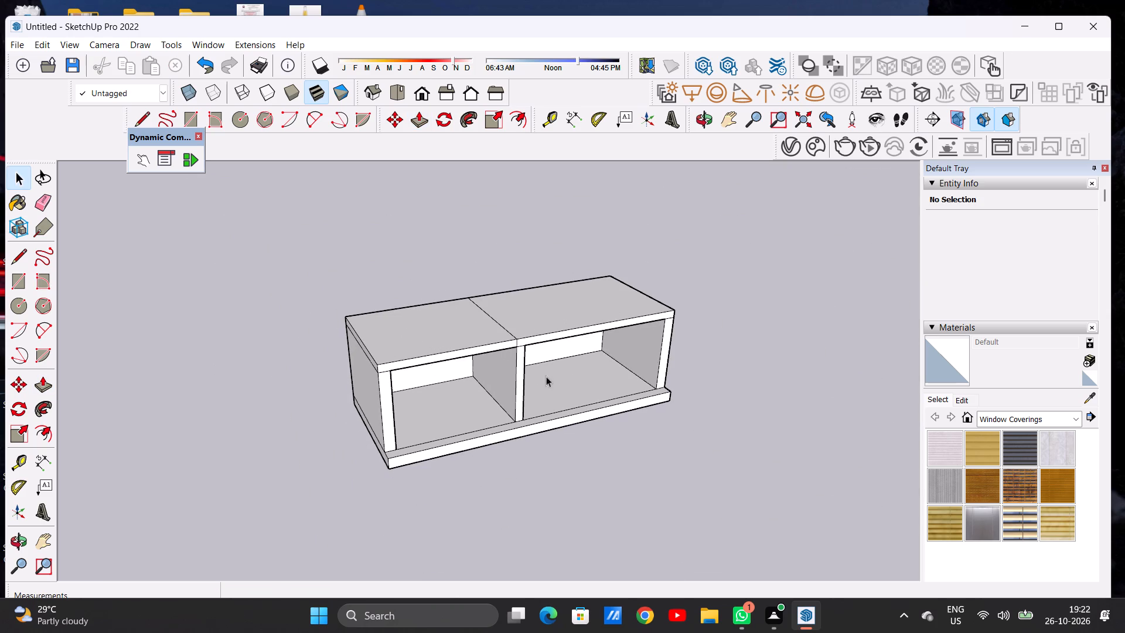
scroll(470, 389, "down", 4)
scroll(541, 396, "up", 7)
middle_click_drag(528, 419, 484, 396)
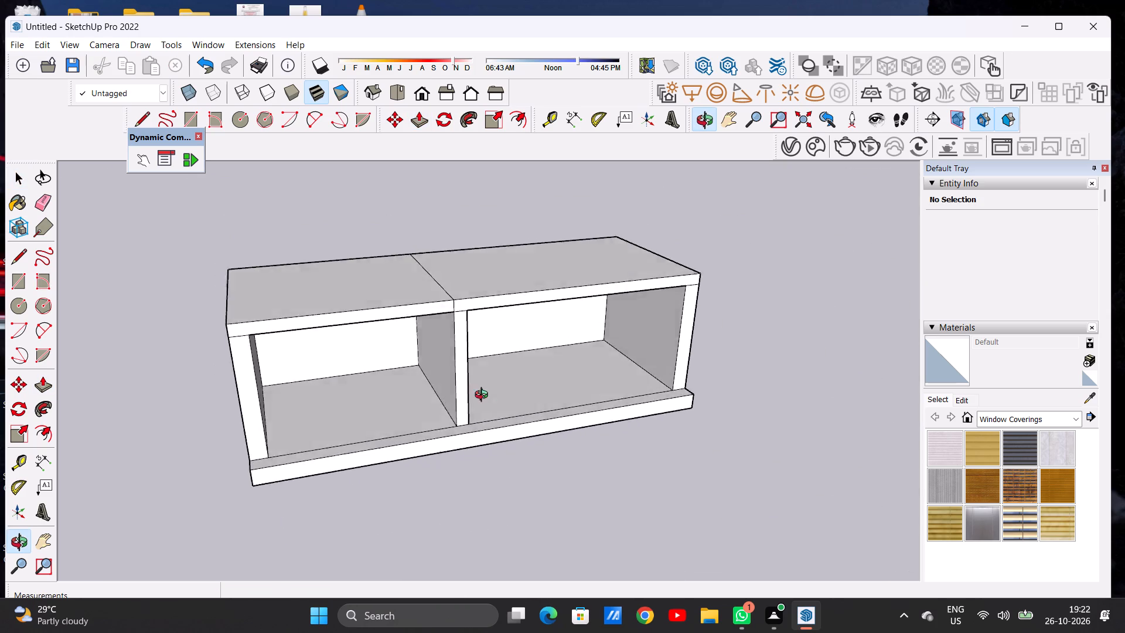
middle_click_drag(484, 396, 422, 328)
middle_click_drag(424, 325, 421, 346)
middle_click(421, 346)
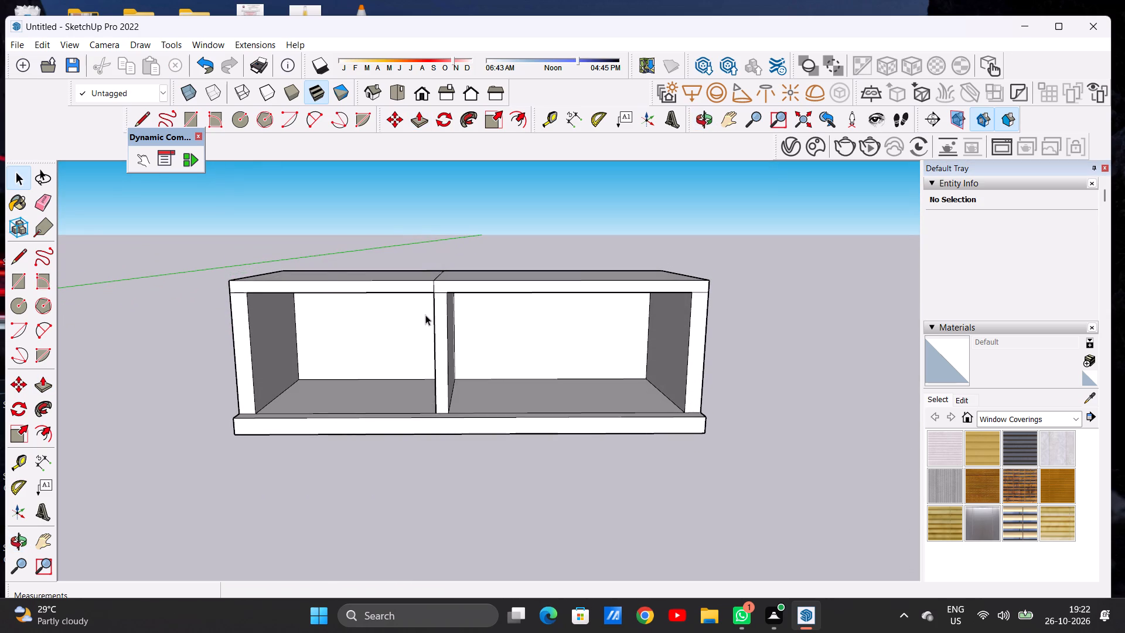
scroll(437, 285, "up", 1)
scroll(437, 285, "down", 1)
scroll(437, 285, "up", 15)
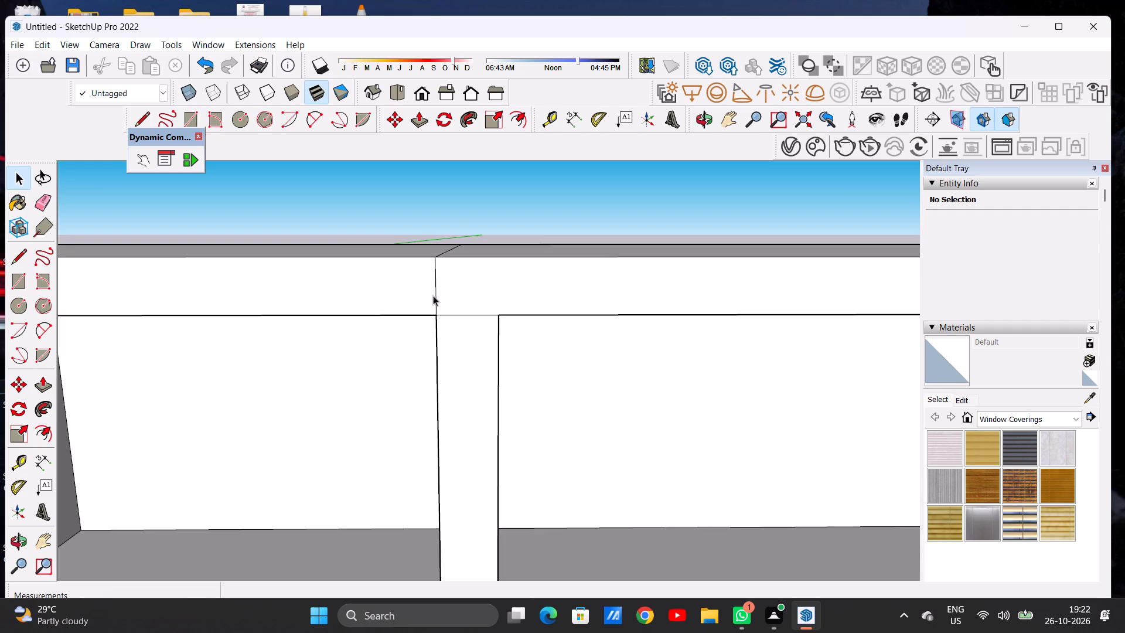
key("e")
left_click(434, 289)
left_click_drag(438, 288, 432, 288)
scroll(485, 289, "down", 7)
key("space")
scroll(470, 288, "down", 9)
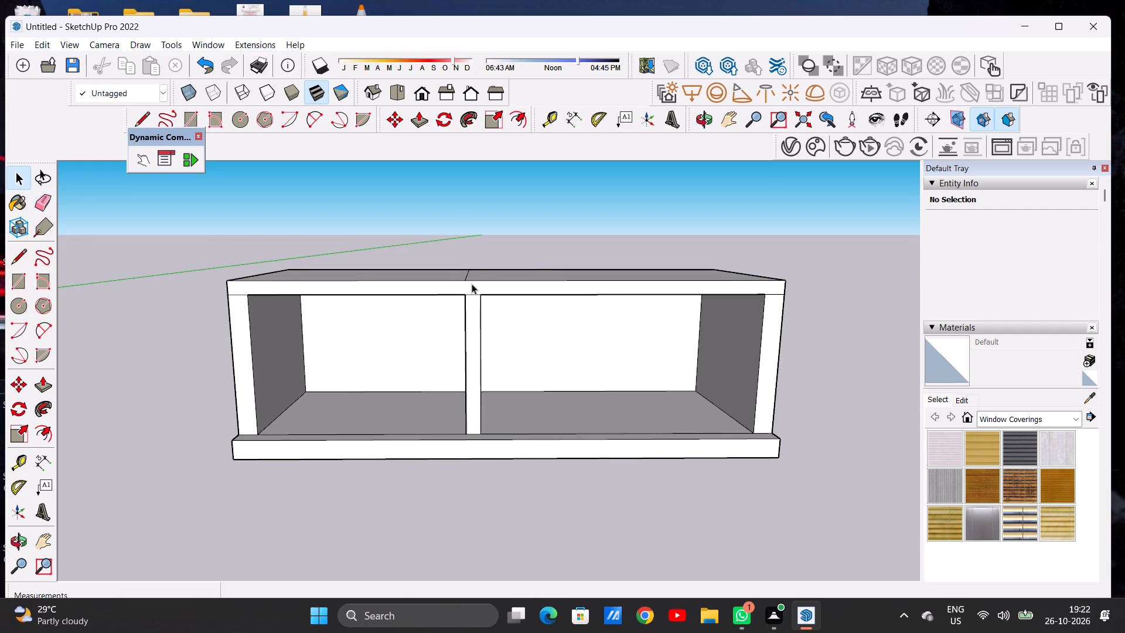
Draw a line from the partition's larger-bay side up the roof slab's front edge and about 10' 2 15/16" across its top to the rear edge.
middle_click_drag(472, 284, 466, 421)
scroll(473, 343, "up", 3)
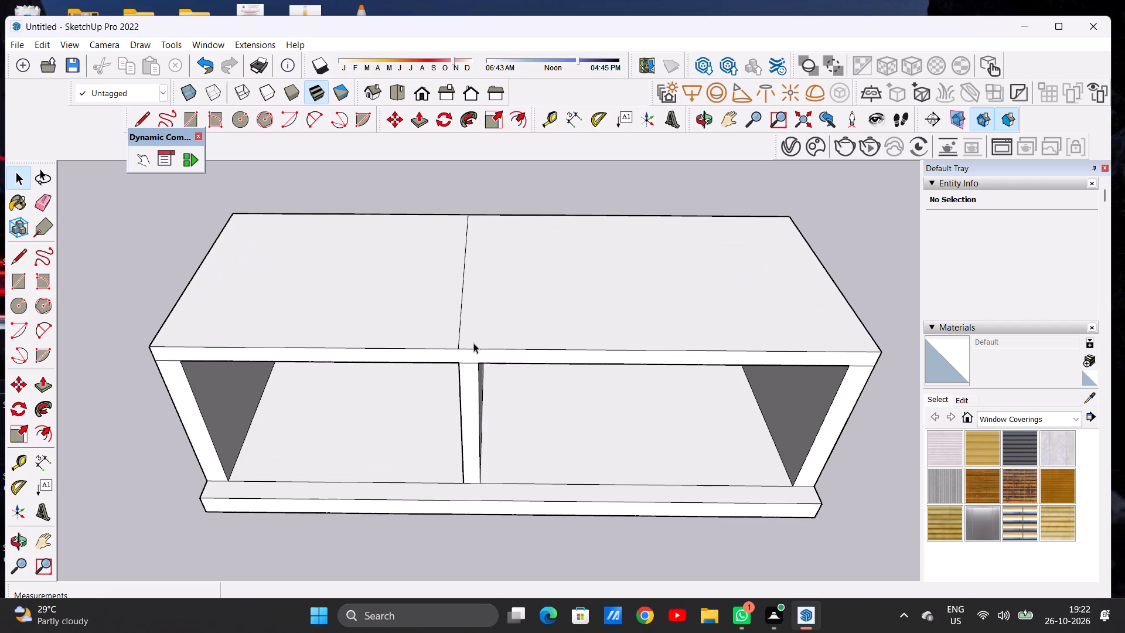
key("l")
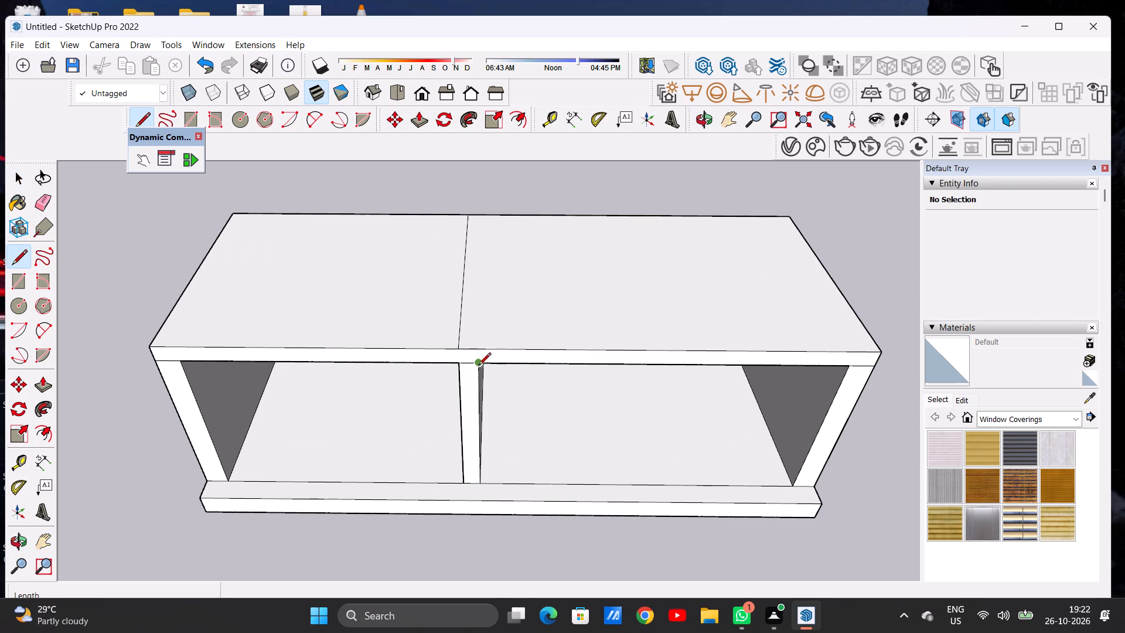
scroll(478, 369, "up", 10)
left_click(480, 356)
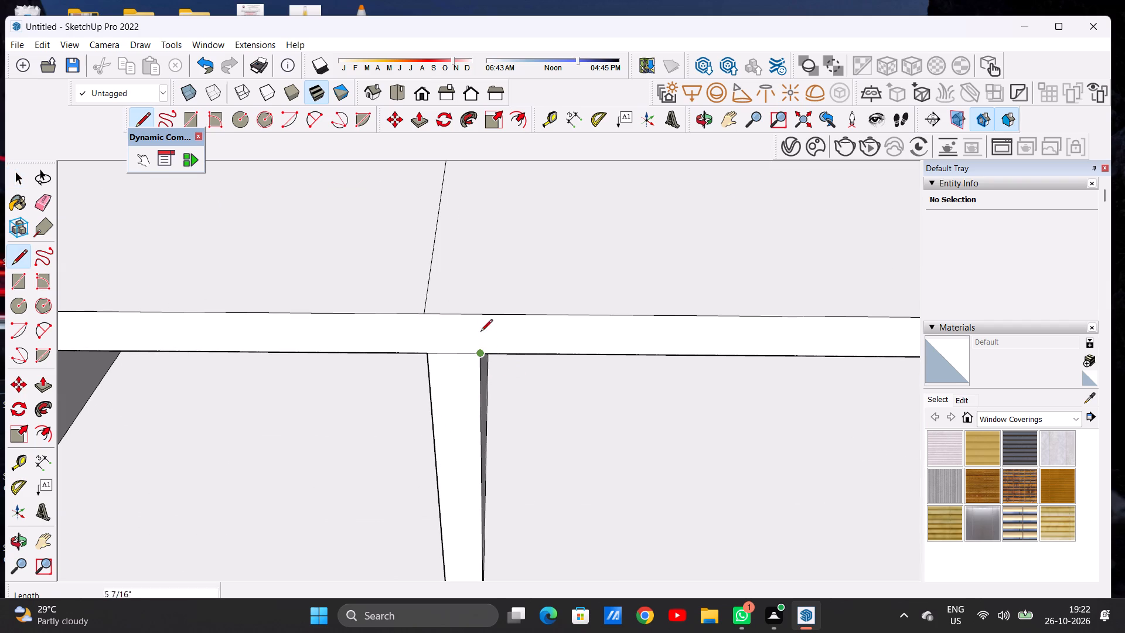
left_click(477, 316)
left_click(477, 314)
scroll(488, 306, "down", 18)
scroll(493, 261, "up", 2)
scroll(493, 257, "down", 1)
scroll(492, 256, "up", 7)
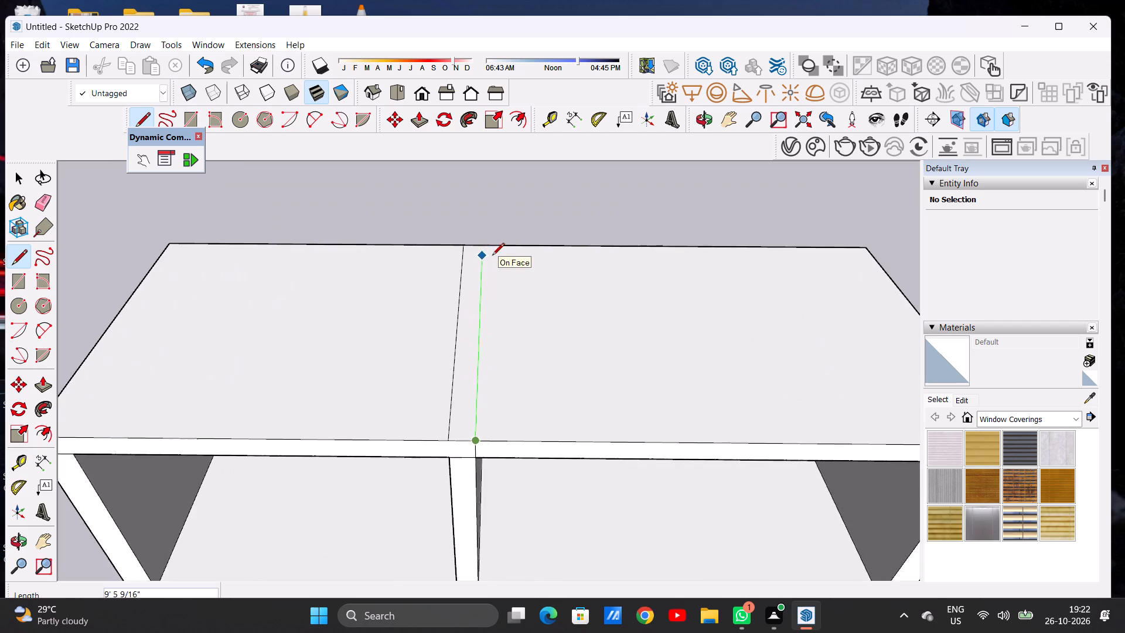
scroll(492, 256, "up", 1)
left_click(480, 241)
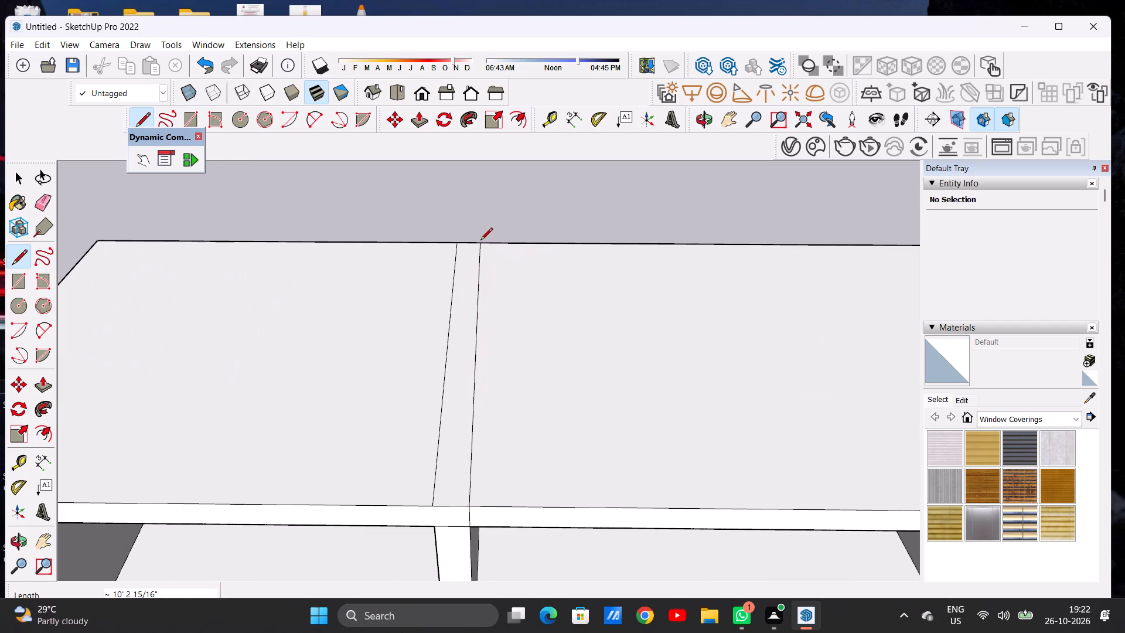
key("space")
Erase the short vertical line on the slab's front edge above the partition's larger-bay side.
scroll(471, 226, "down", 8)
scroll(478, 347, "up", 13)
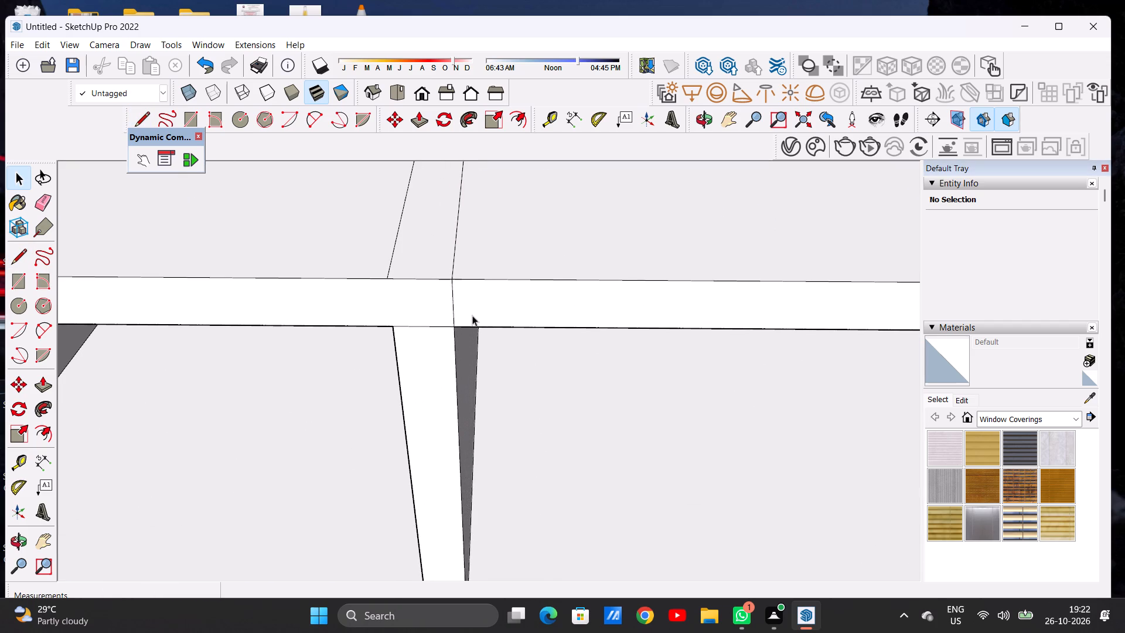
key("e")
left_click_drag(458, 308, 445, 305)
key("space")
scroll(480, 323, "down", 7)
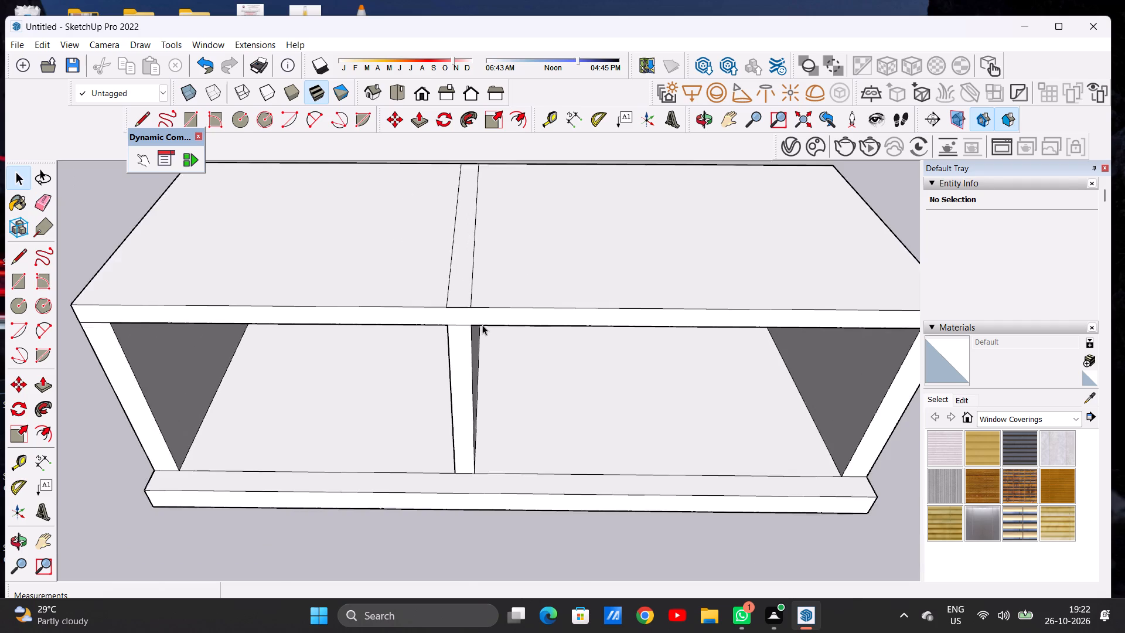
Draw a line across the roof slab's top from rear to front edge, slightly inside the smaller bay's outer end.
scroll(482, 325, "down", 9)
scroll(482, 325, "up", 1)
scroll(485, 327, "down", 5)
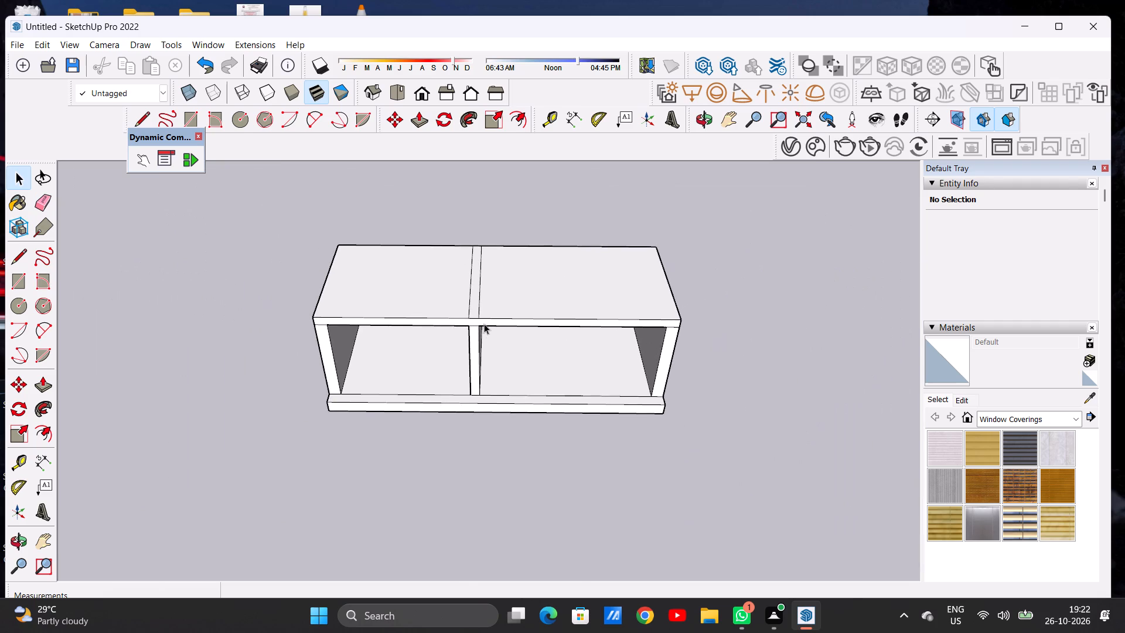
scroll(408, 281, "up", 3)
middle_click_drag(407, 271, 414, 360)
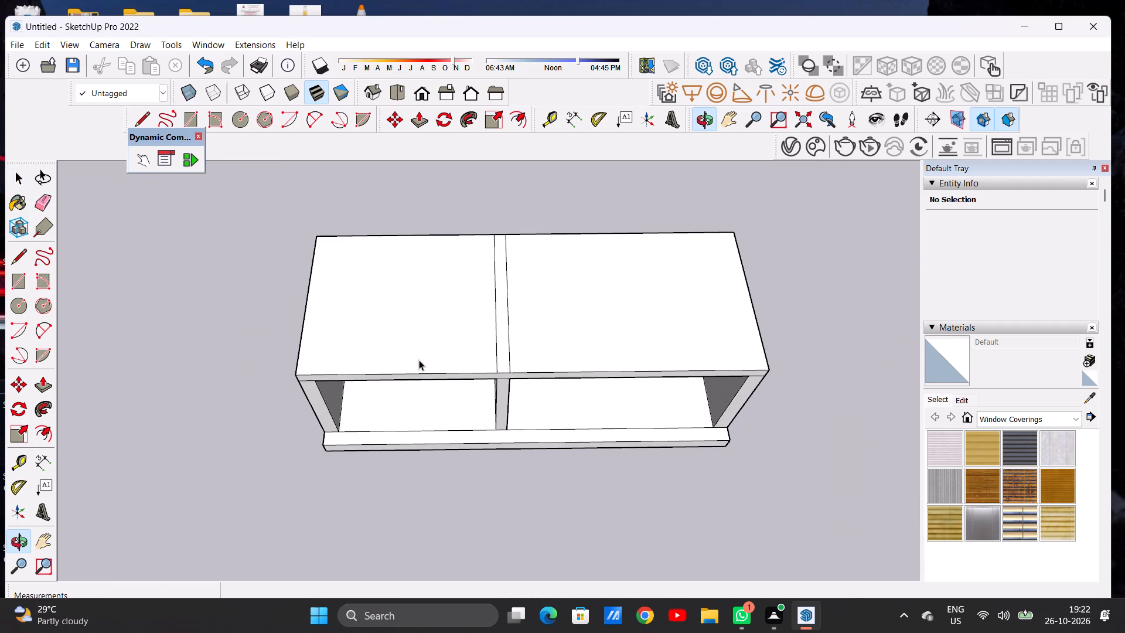
scroll(446, 342, "down", 4)
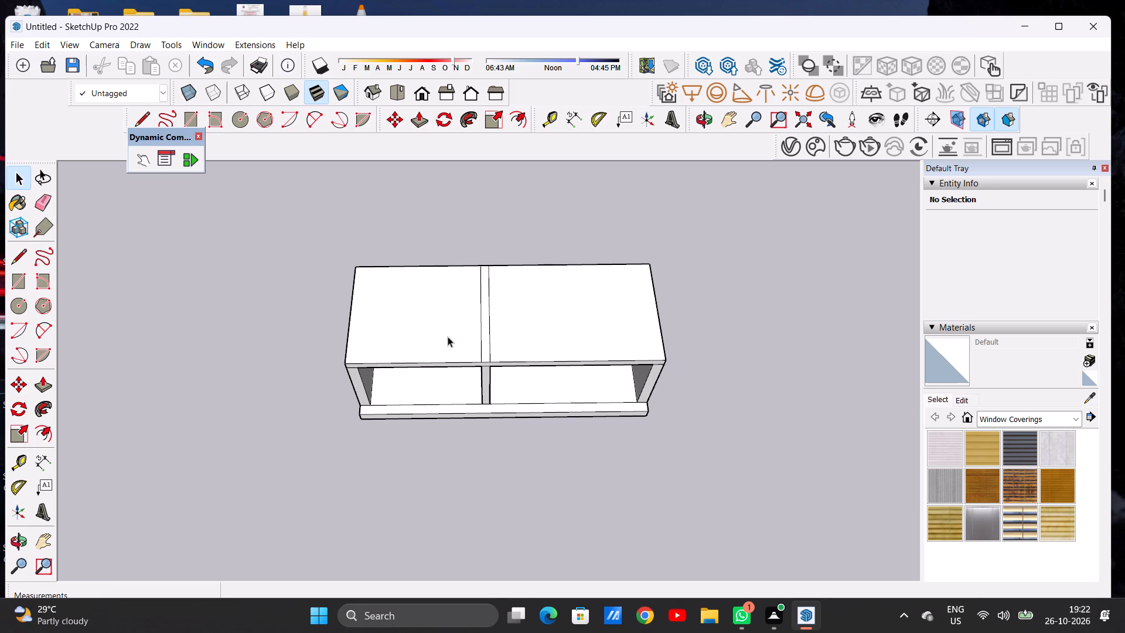
middle_click_drag(369, 335, 531, 290)
scroll(397, 405, "up", 7)
scroll(397, 409, "down", 4)
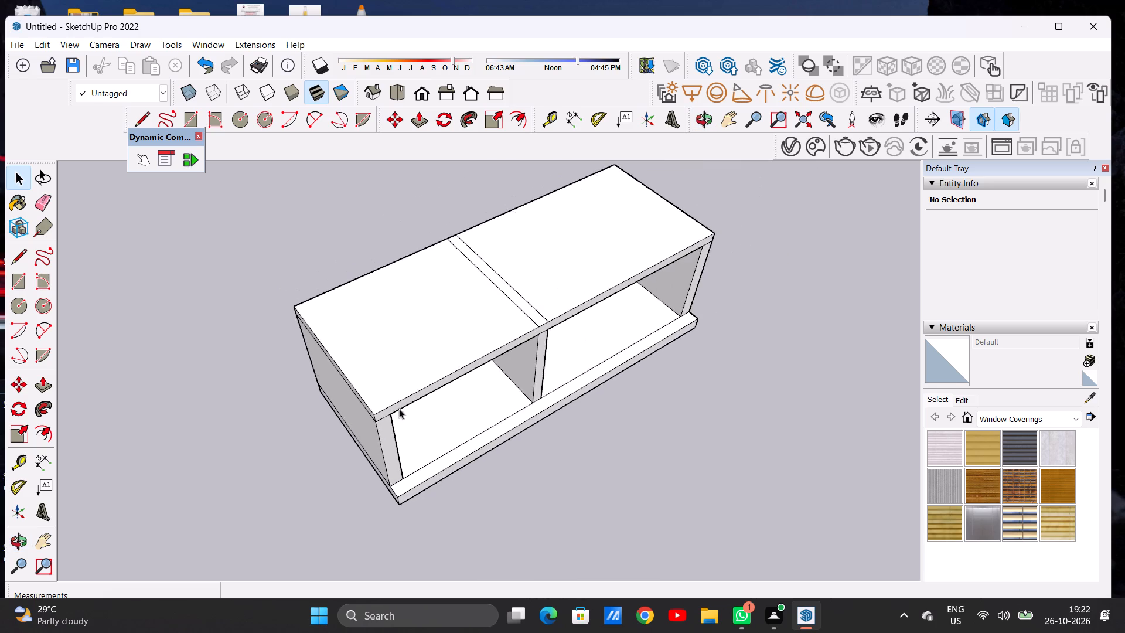
scroll(399, 409, "down", 2)
middle_click_drag(394, 430, 337, 413)
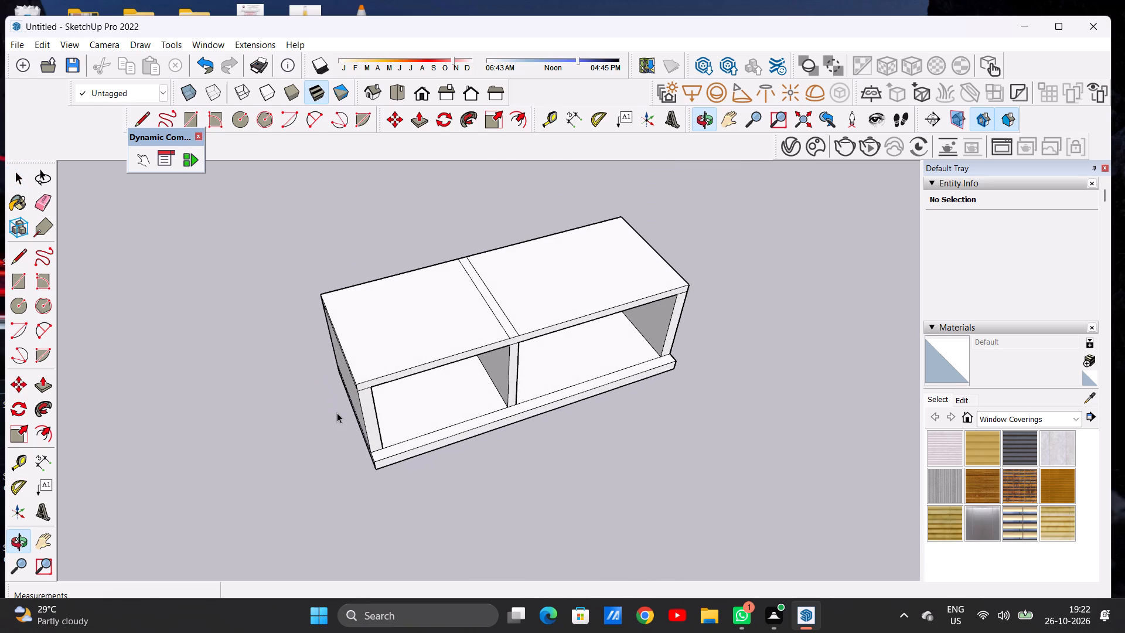
scroll(357, 370, "up", 2)
scroll(357, 369, "down", 1)
scroll(357, 369, "up", 6)
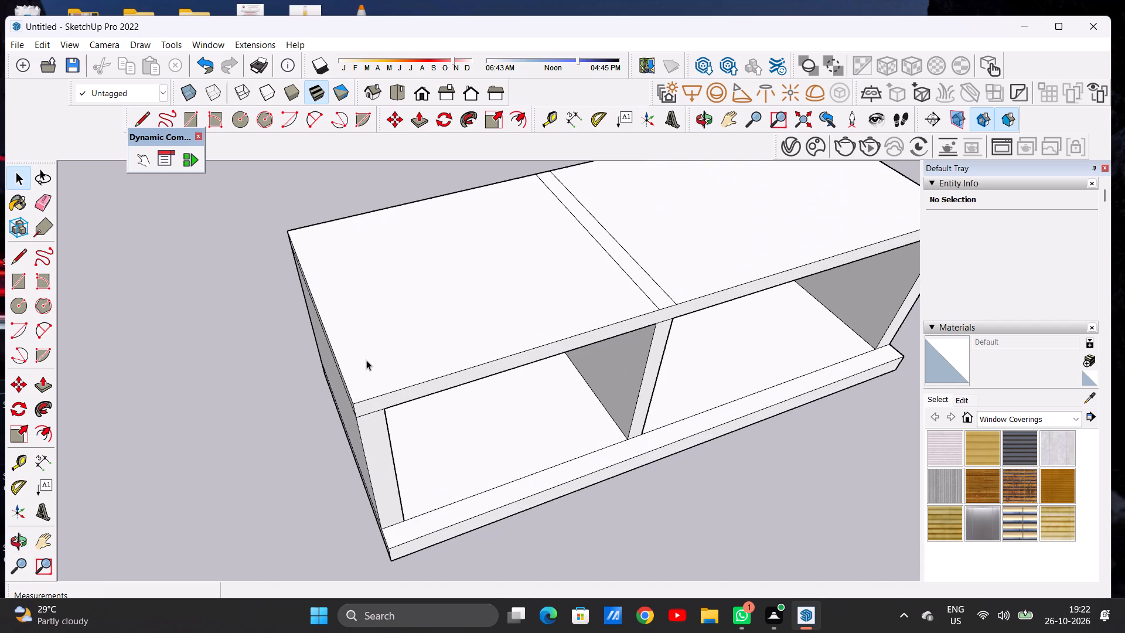
key("l")
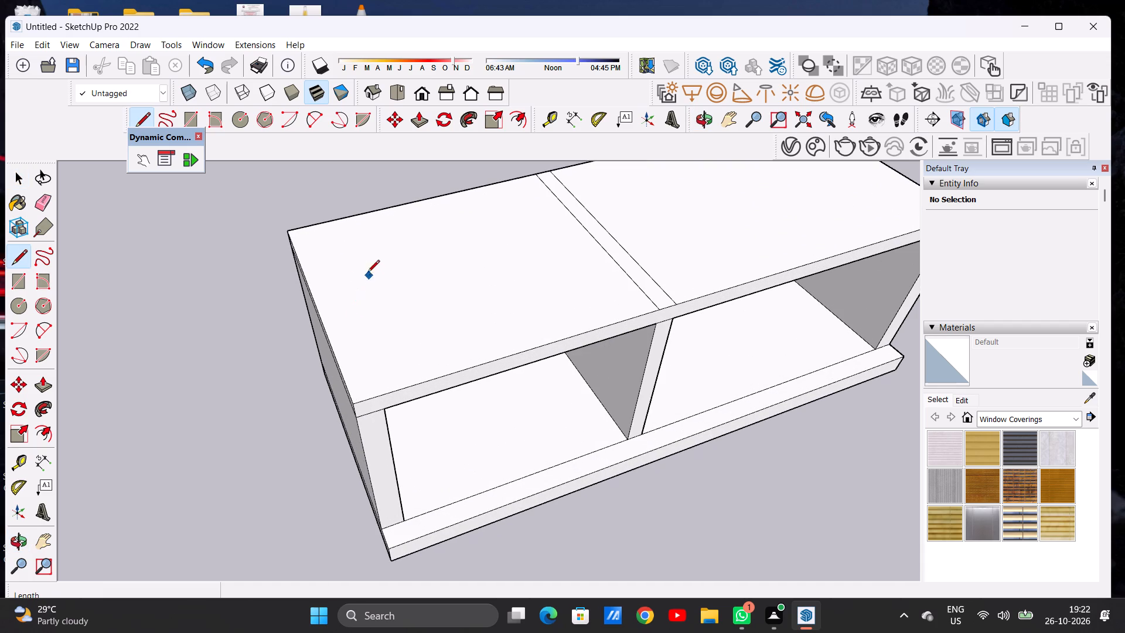
left_click(305, 230)
left_click(370, 394)
key("space")
scroll(333, 377, "down", 7)
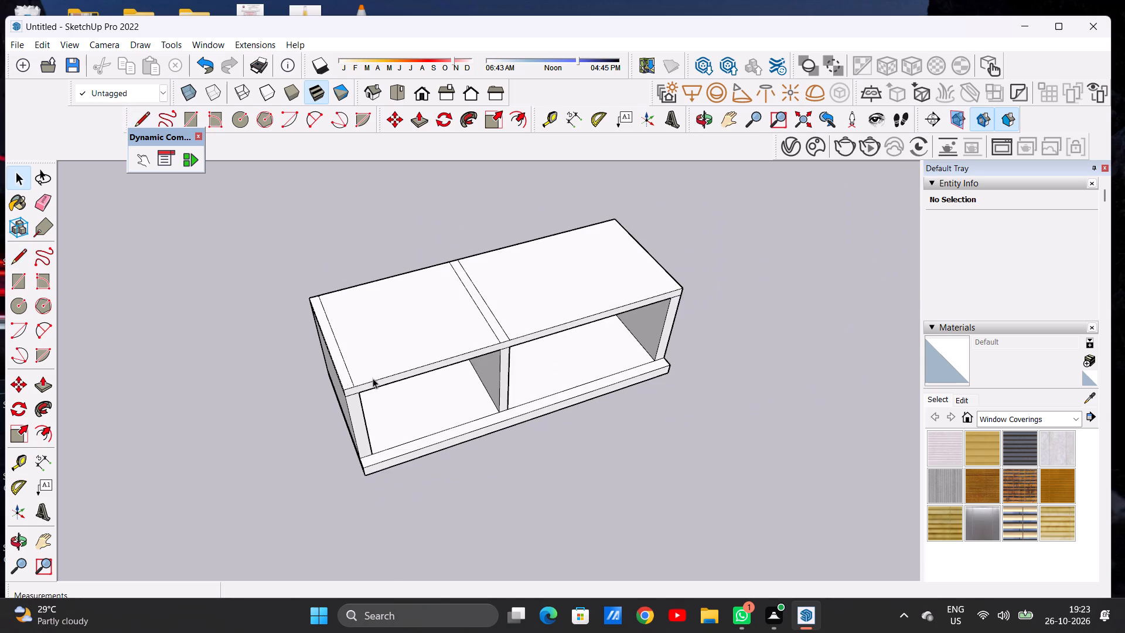
Draw a line about 10' 8 1/4" long just inside the slab's front edge, from the smaller bay's end line to the nearer partition line.
middle_click_drag(405, 378, 339, 389)
scroll(338, 369, "up", 8)
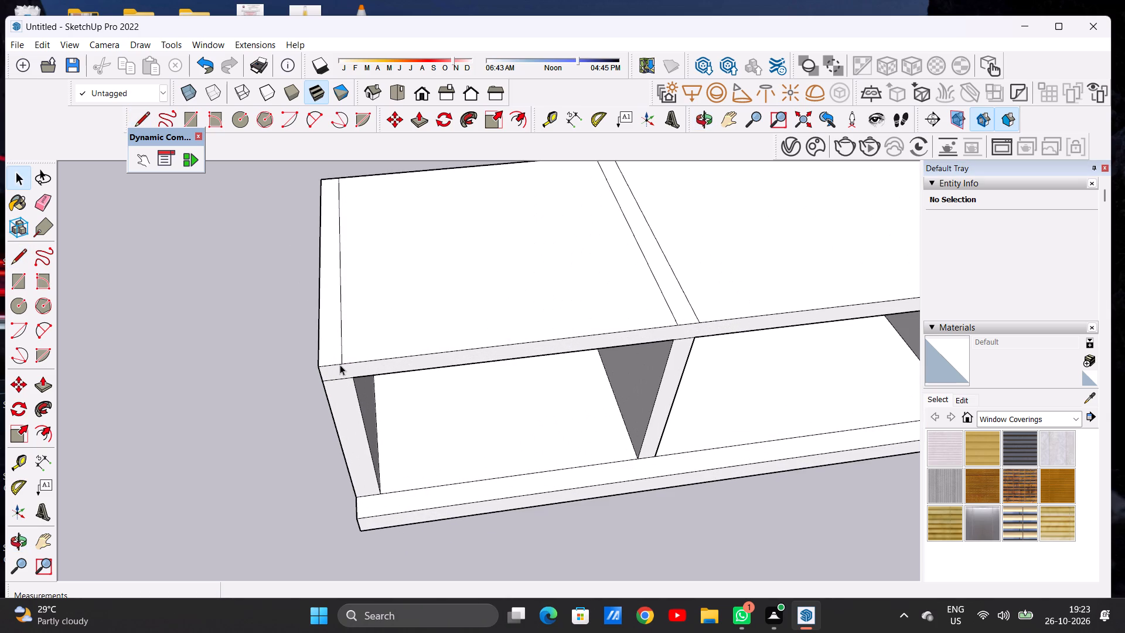
key("l")
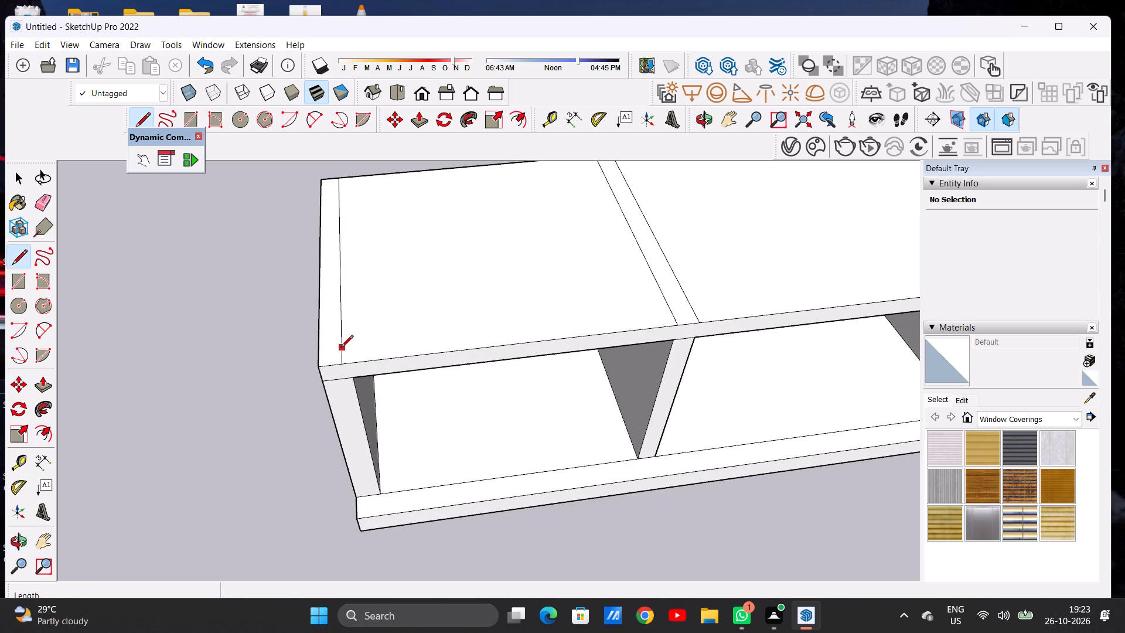
left_click(342, 345)
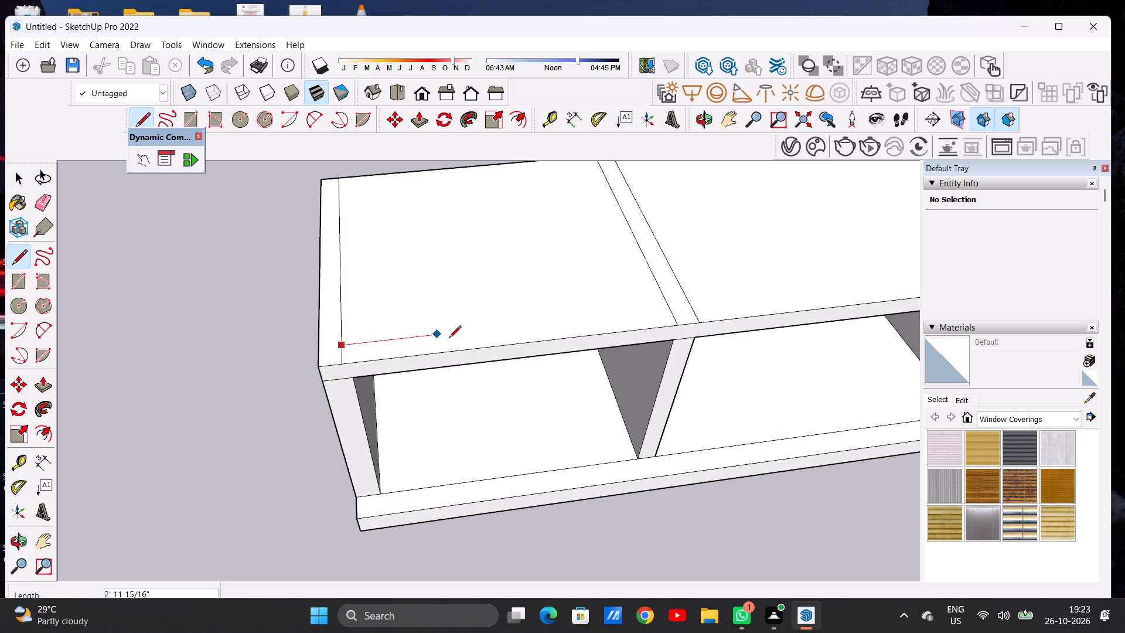
left_click(666, 304)
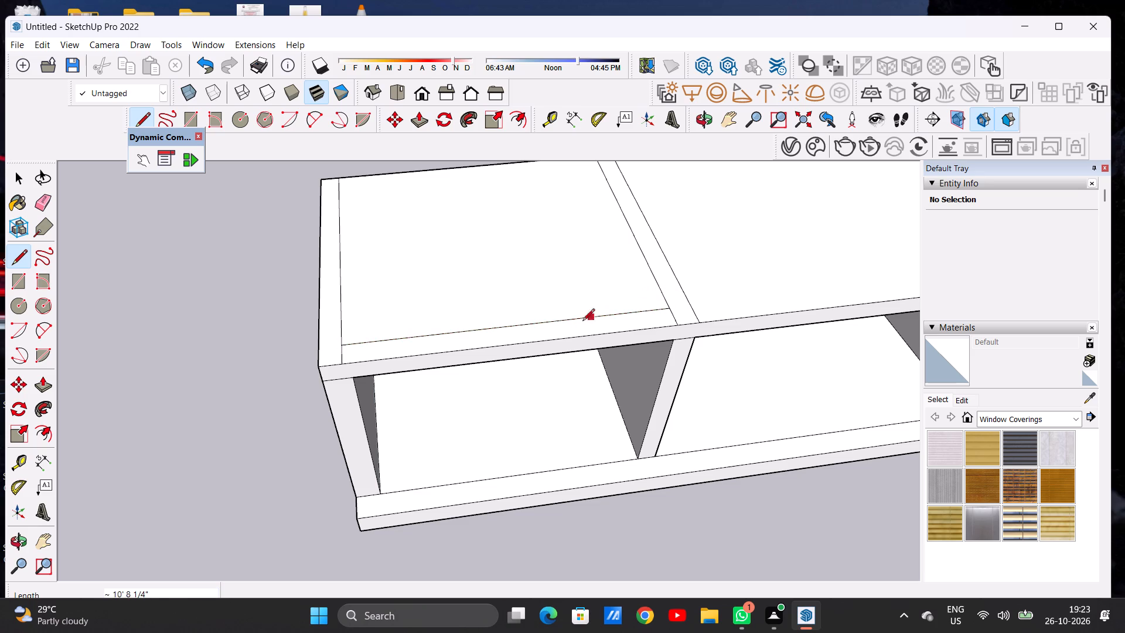
Draw a line just inside the slab's rear edge, from the smaller bay's end line to the nearer partition line.
scroll(555, 333, "down", 8)
scroll(579, 230, "up", 13)
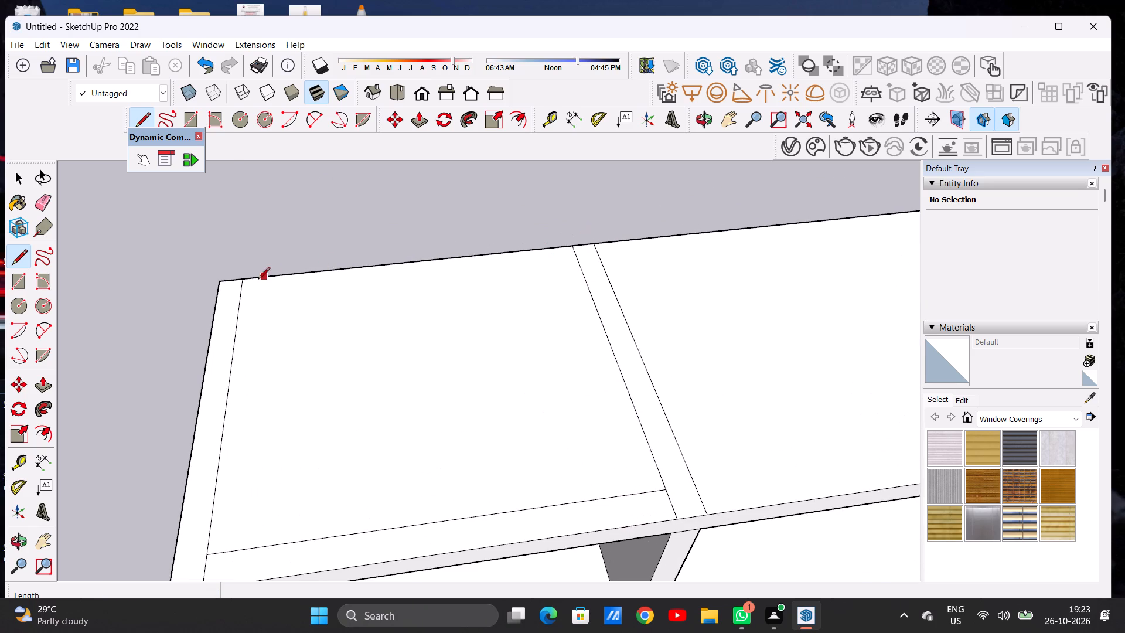
left_click(241, 299)
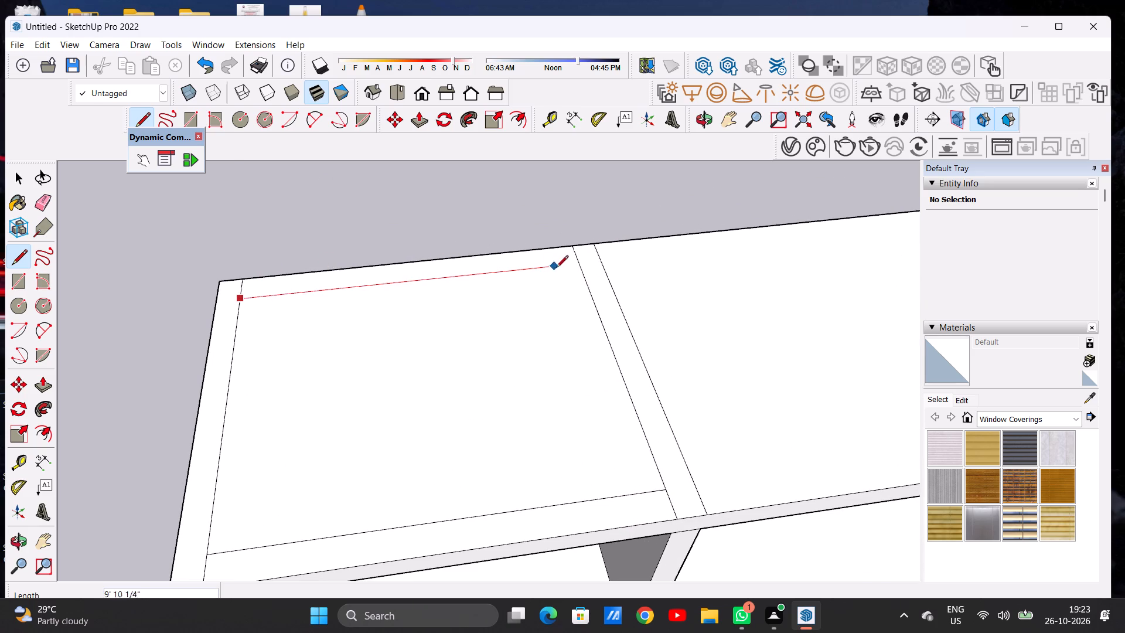
left_click(577, 266)
key("space")
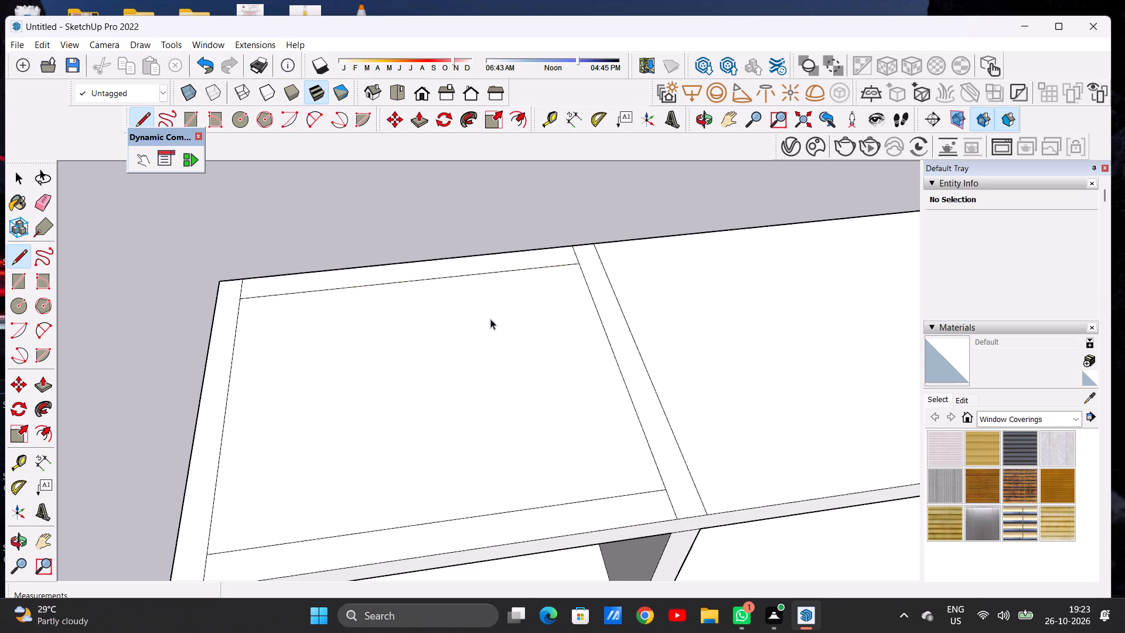
scroll(480, 321, "down", 6)
scroll(425, 303, "down", 4)
scroll(500, 309, "up", 7)
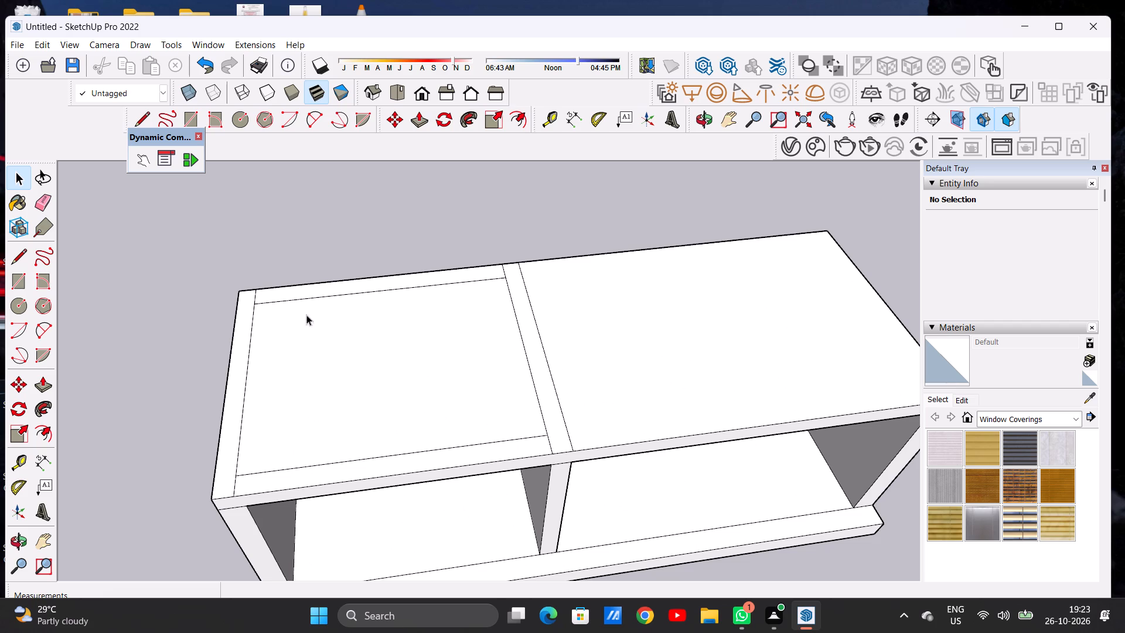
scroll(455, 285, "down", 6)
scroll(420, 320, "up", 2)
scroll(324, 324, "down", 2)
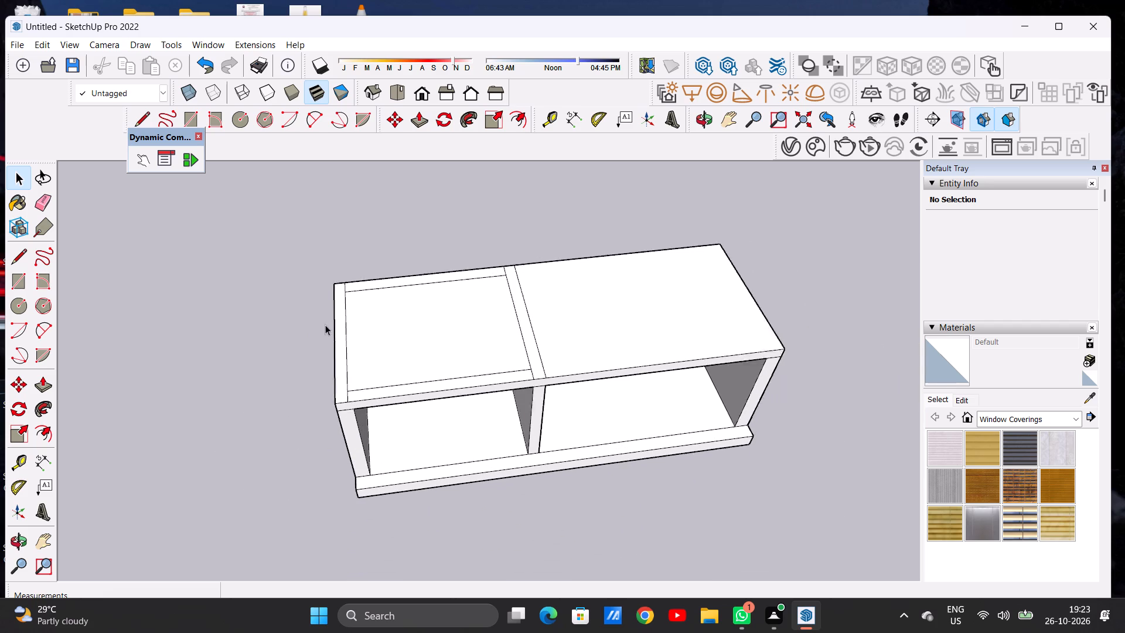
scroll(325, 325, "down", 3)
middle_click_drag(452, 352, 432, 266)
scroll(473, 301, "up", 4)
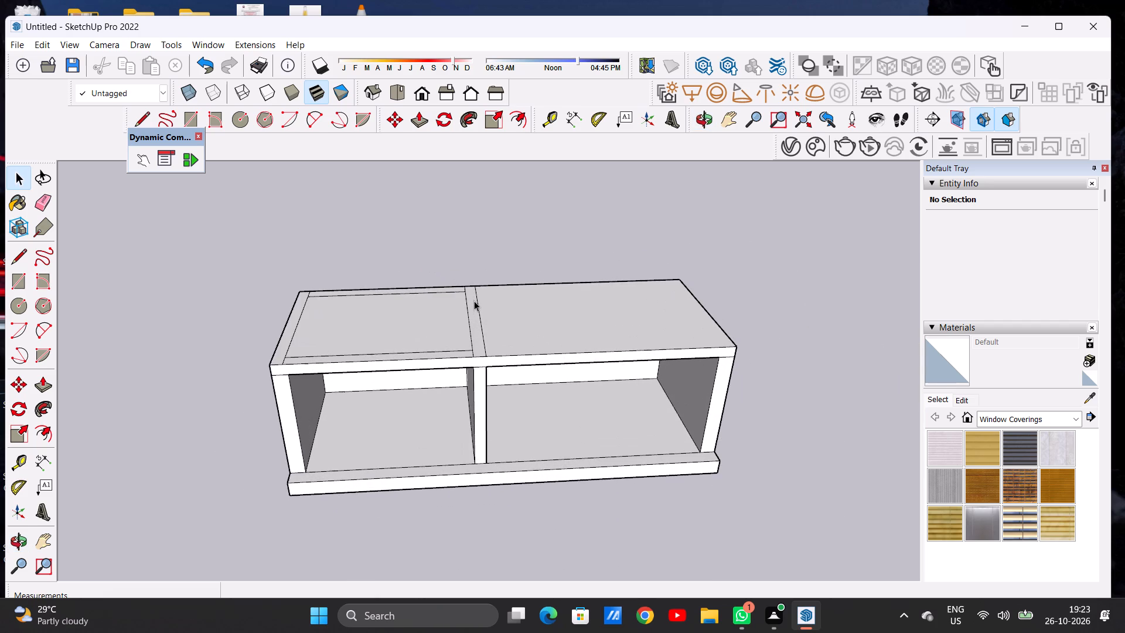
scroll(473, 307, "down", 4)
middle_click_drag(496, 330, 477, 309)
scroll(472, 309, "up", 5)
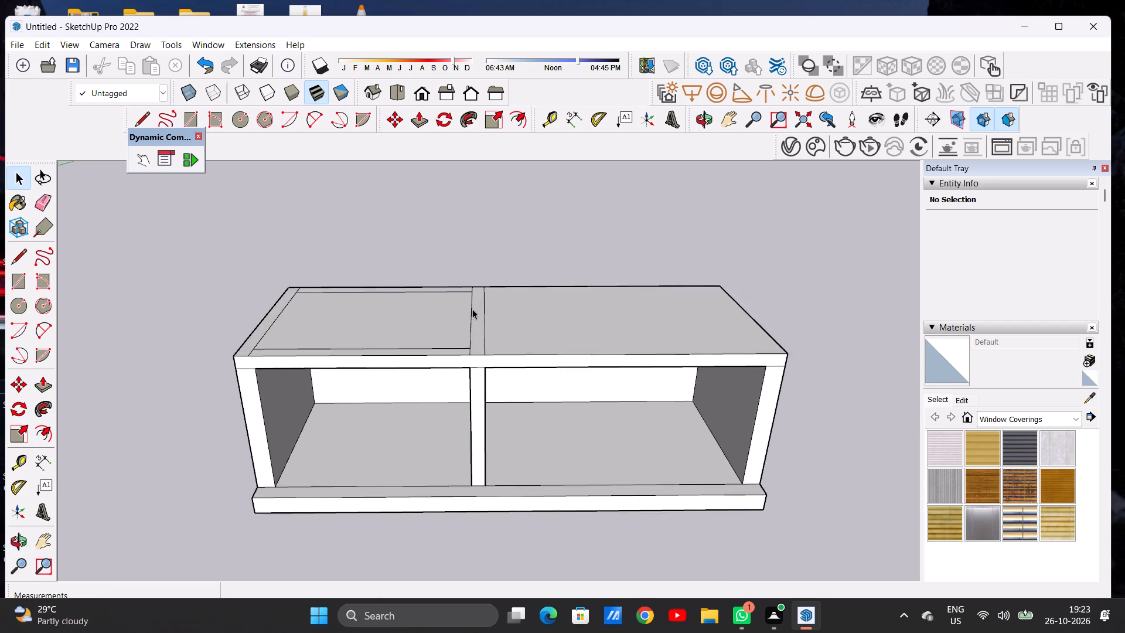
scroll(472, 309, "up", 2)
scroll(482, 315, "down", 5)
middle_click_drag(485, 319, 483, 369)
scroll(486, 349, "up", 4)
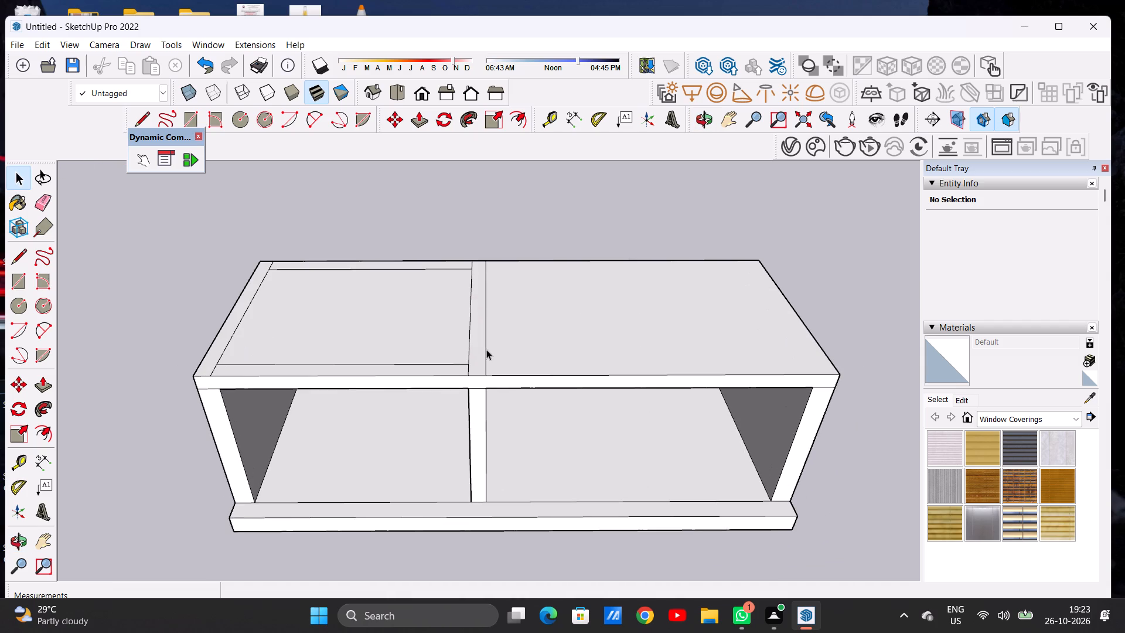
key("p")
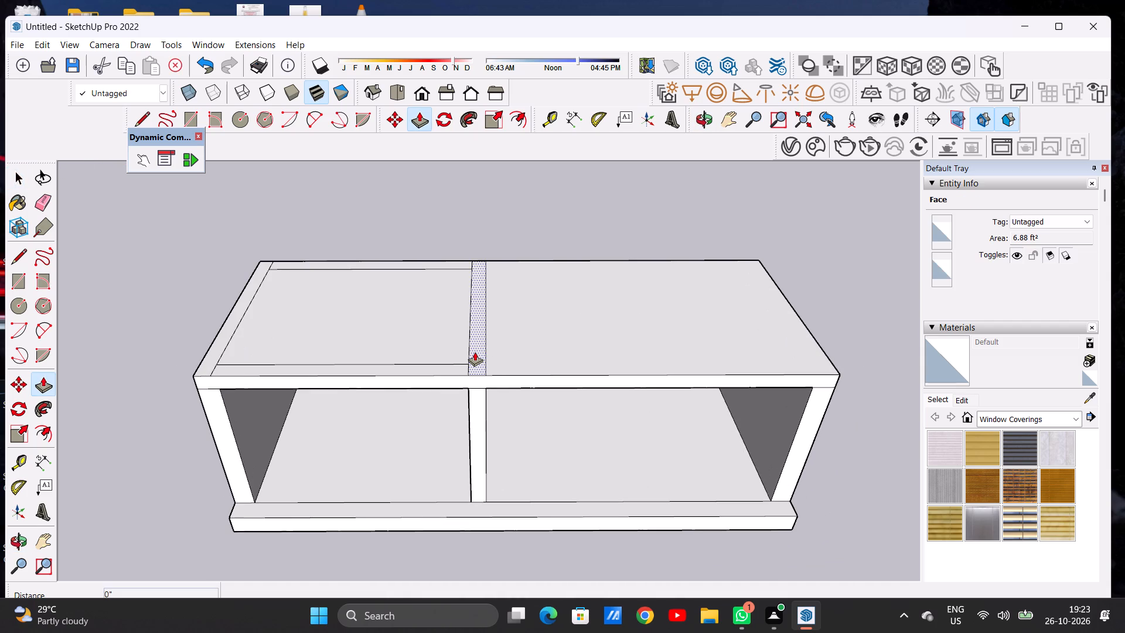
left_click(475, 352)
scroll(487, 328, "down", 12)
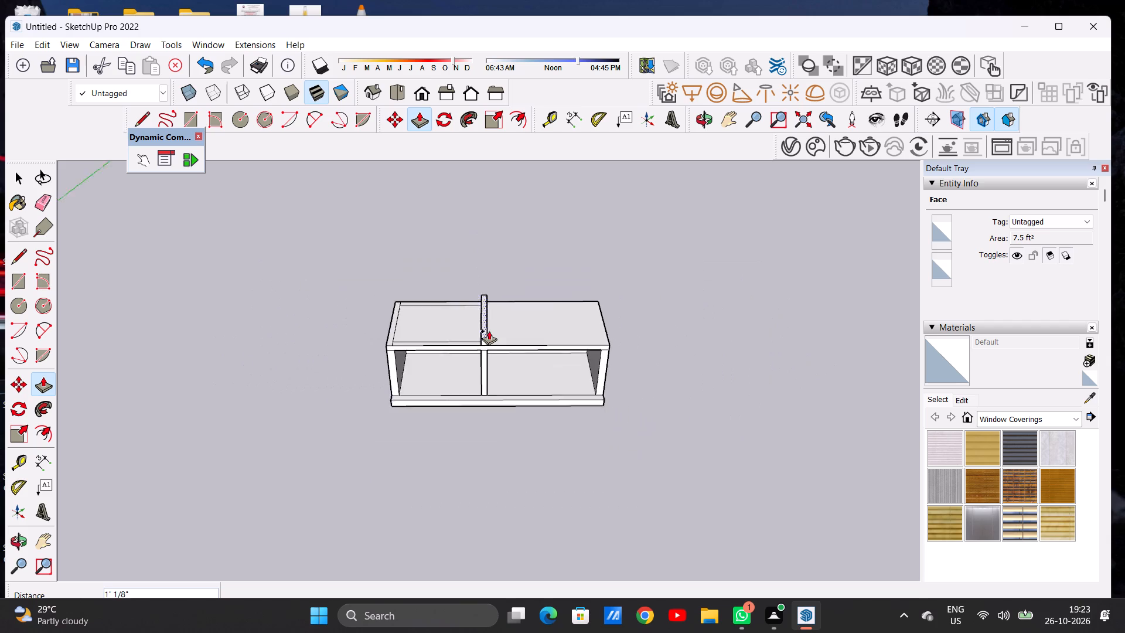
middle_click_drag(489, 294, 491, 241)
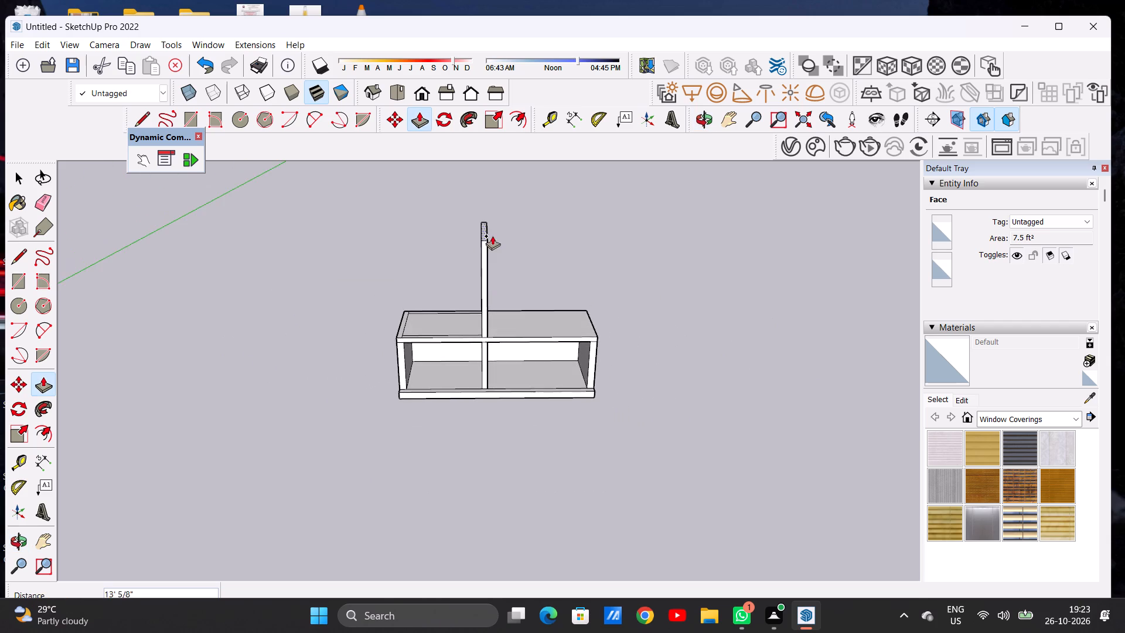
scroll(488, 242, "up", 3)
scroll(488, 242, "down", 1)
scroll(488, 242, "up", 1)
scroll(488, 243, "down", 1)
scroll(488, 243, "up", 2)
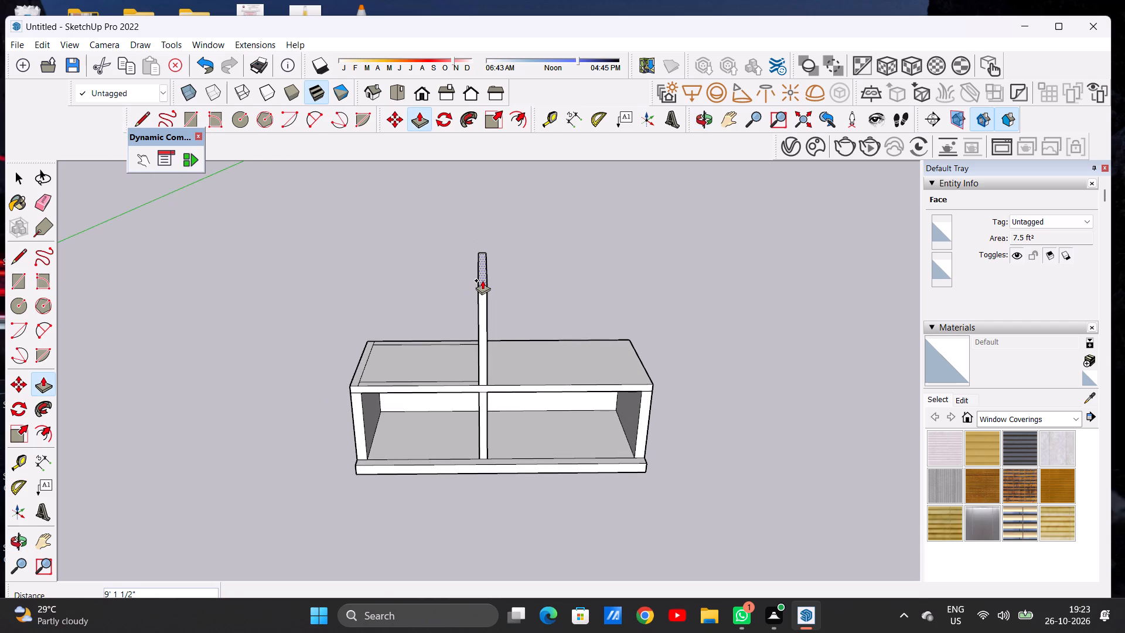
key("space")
Draw a vertical line about 8 1/16" long across the slab's front edge, in line with the inner face of the larger bay's outer wall.
scroll(382, 354, "down", 5)
scroll(490, 347, "up", 4)
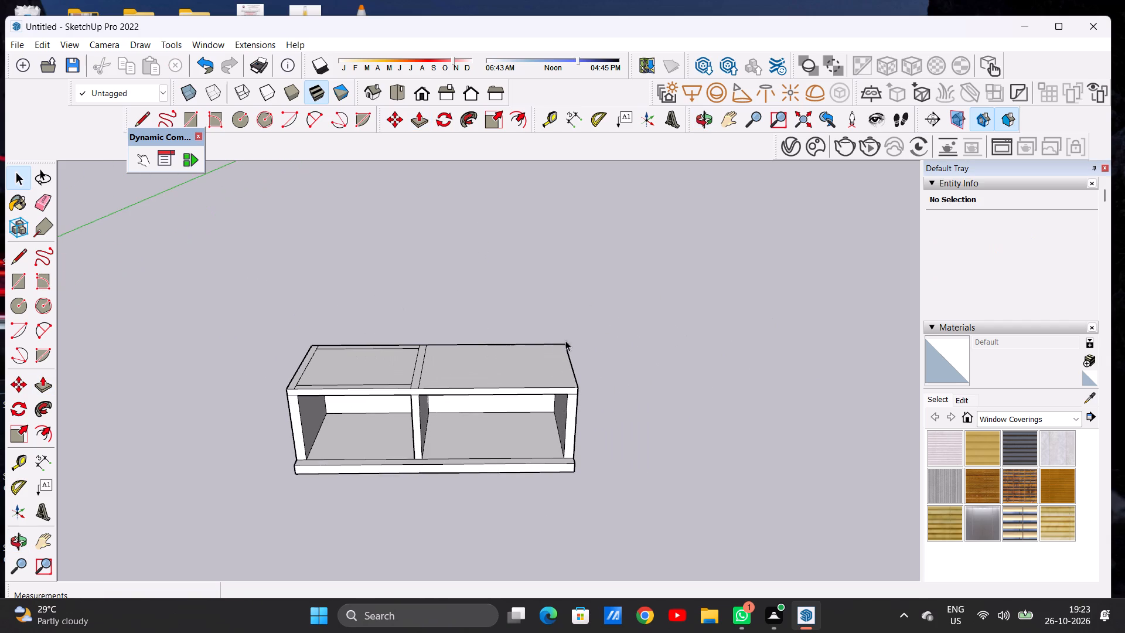
scroll(599, 346, "down", 5)
scroll(504, 381, "up", 1)
middle_click_drag(513, 346, 521, 408)
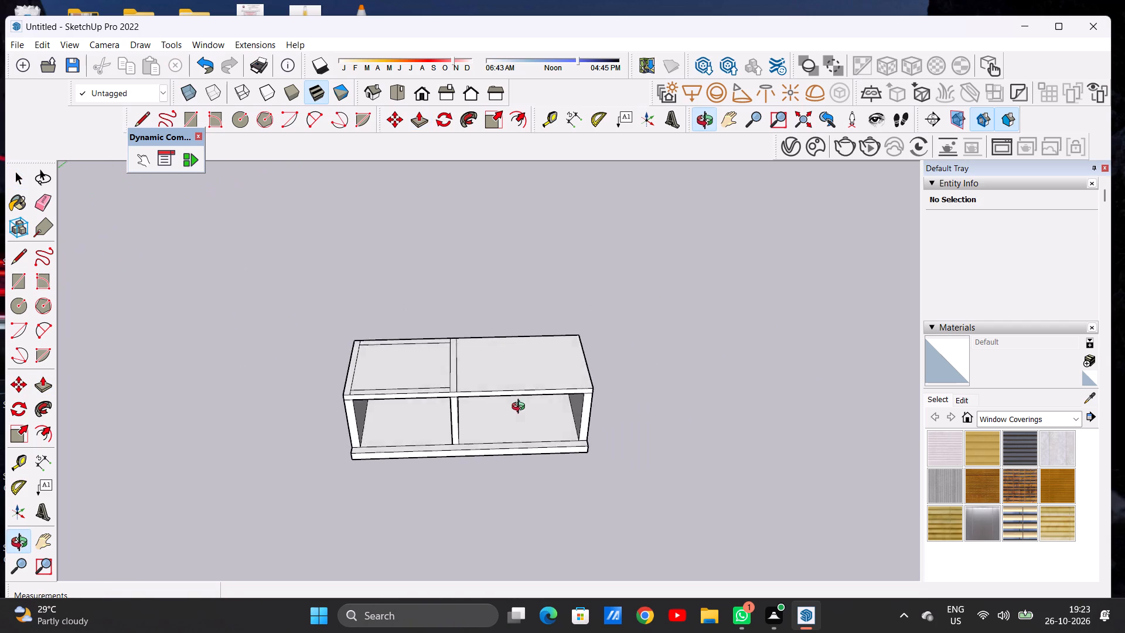
middle_click_drag(521, 408, 504, 451)
scroll(494, 401, "up", 5)
scroll(509, 365, "down", 1)
scroll(512, 363, "up", 1)
scroll(514, 361, "down", 2)
scroll(502, 358, "up", 4)
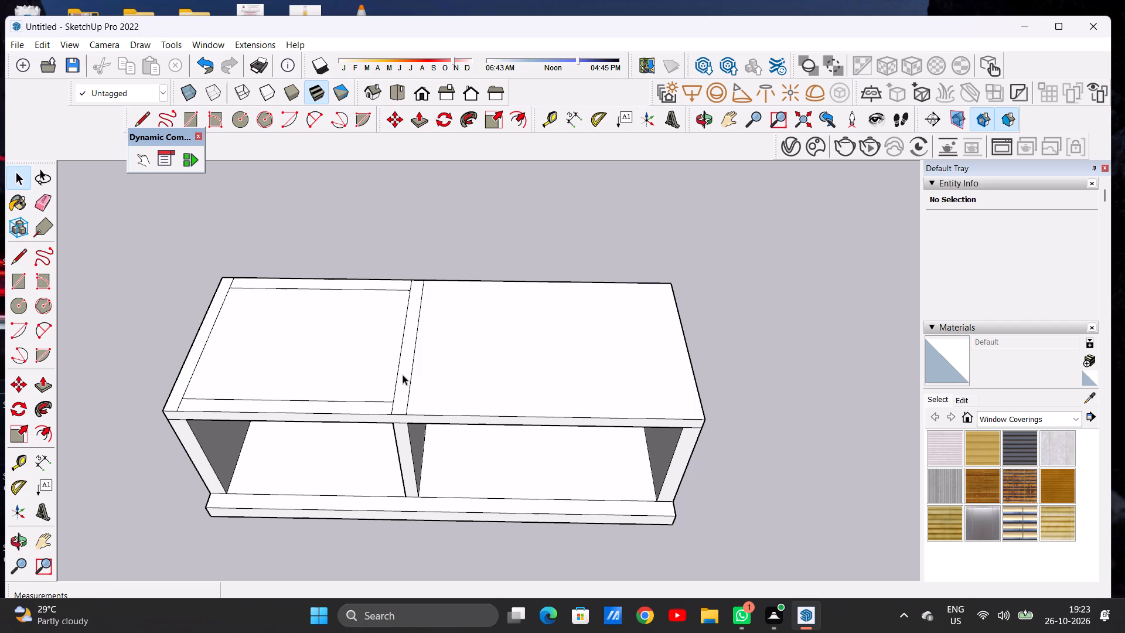
scroll(415, 355, "down", 5)
scroll(412, 367, "up", 6)
scroll(417, 333, "down", 6)
scroll(522, 335, "up", 3)
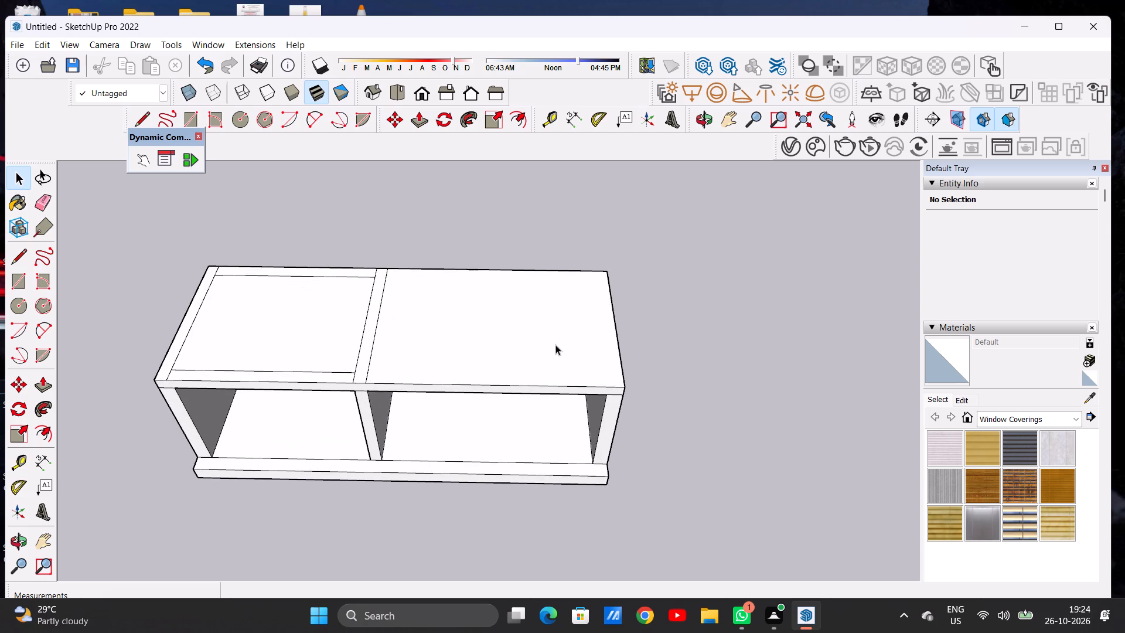
key("l")
scroll(555, 345, "down", 4)
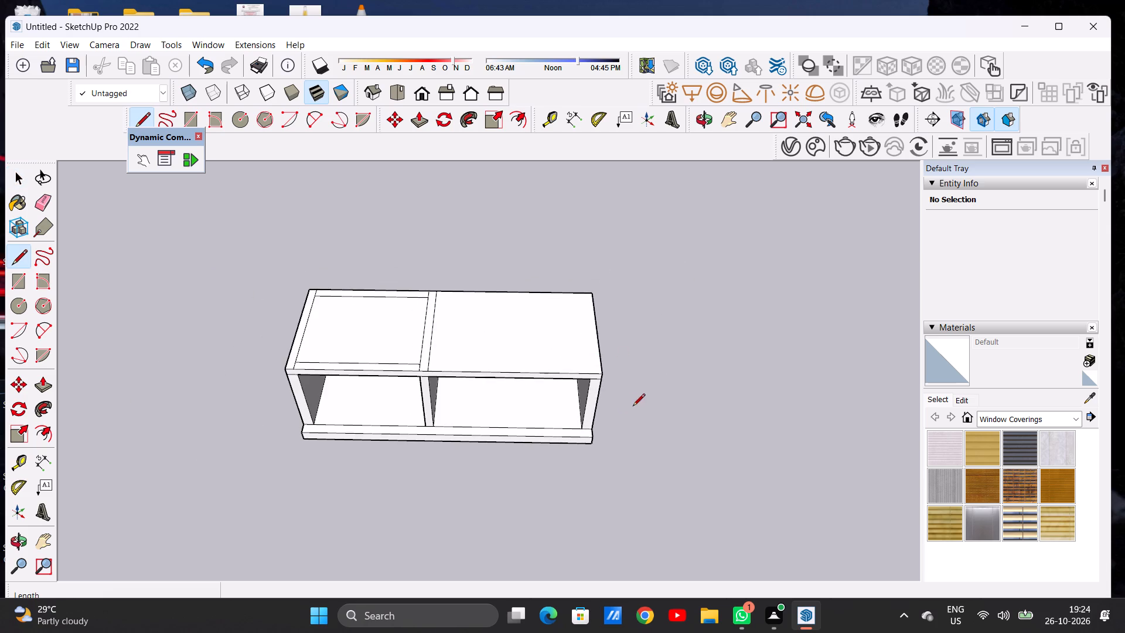
middle_click_drag(629, 403, 580, 324)
scroll(587, 358, "up", 10)
scroll(592, 375, "down", 1)
scroll(592, 375, "up", 1)
middle_click_drag(584, 360, 576, 426)
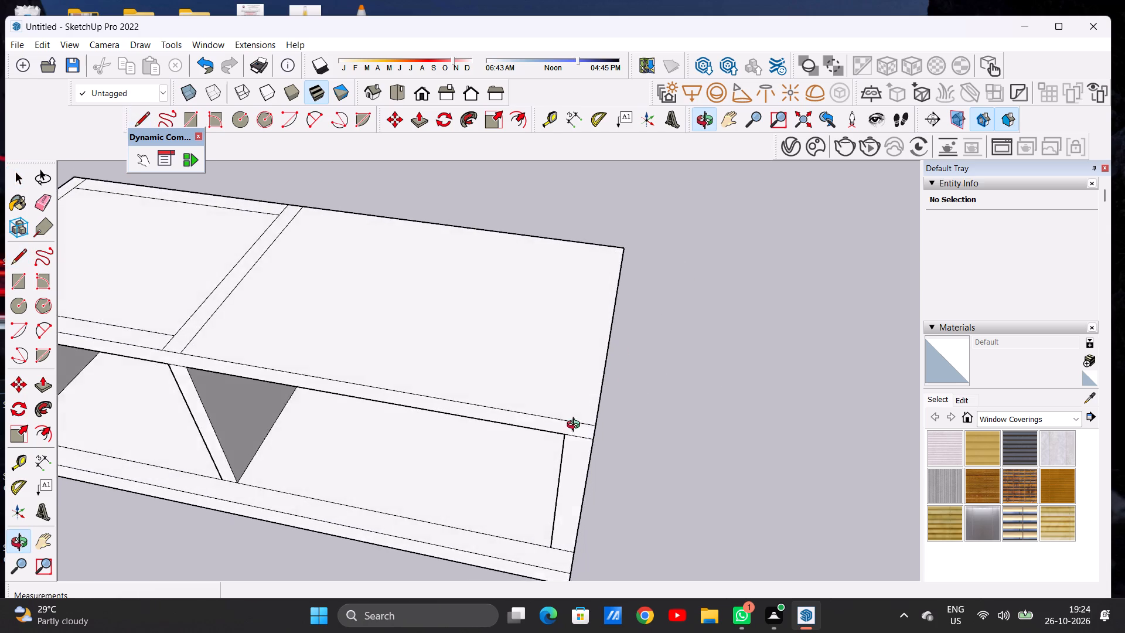
middle_click_drag(576, 426, 574, 435)
scroll(568, 446, "up", 7)
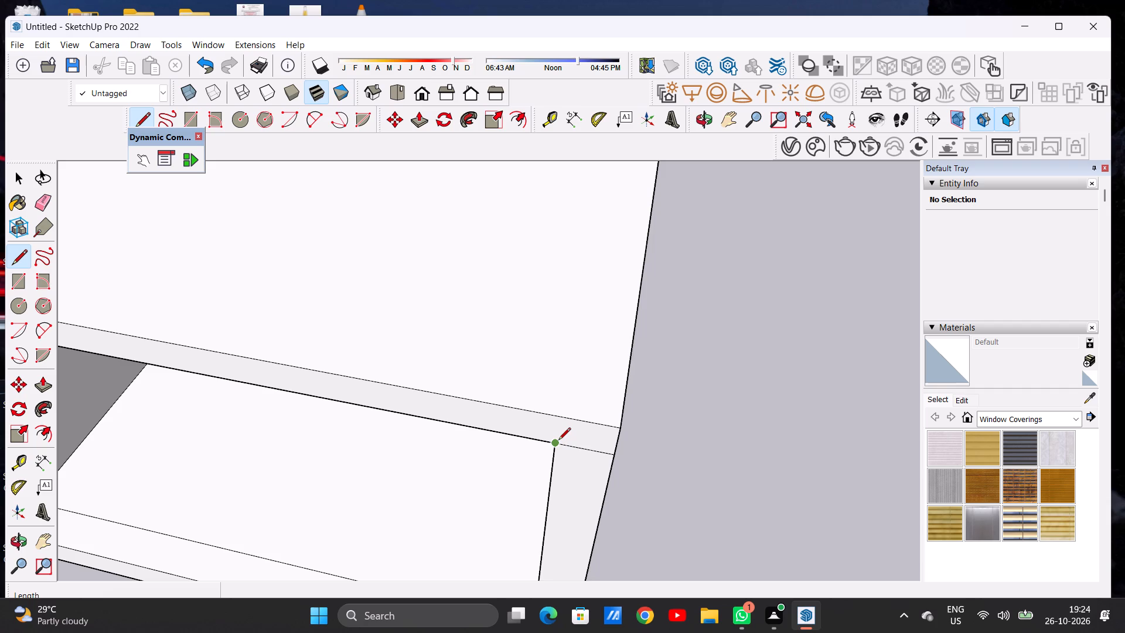
left_click(558, 441)
left_click(561, 414)
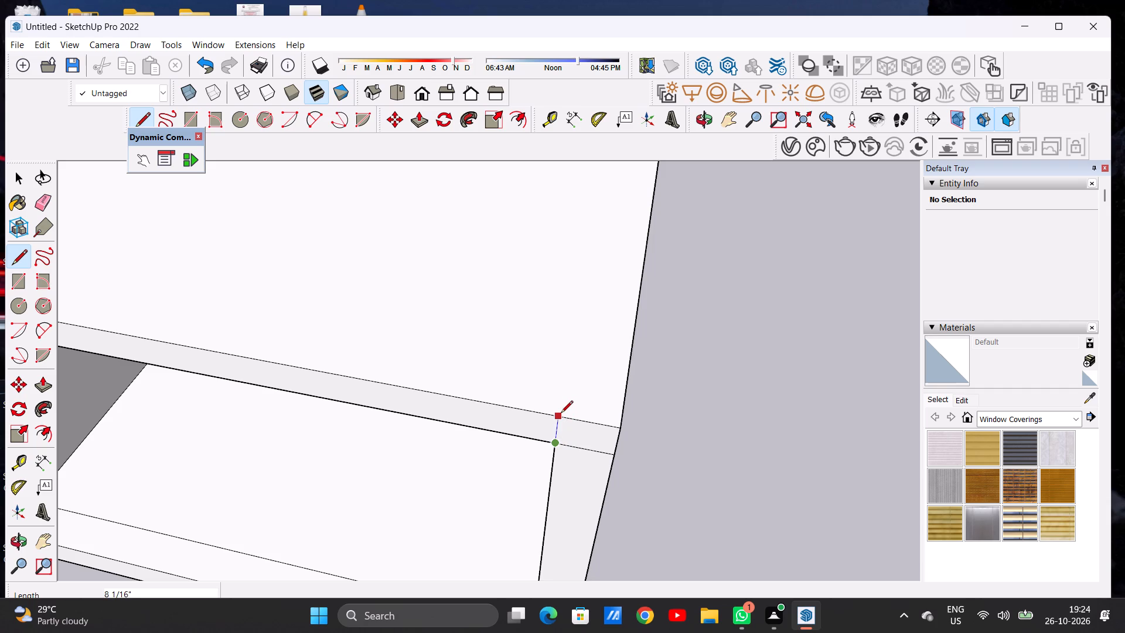
Draw a line about 10' 2 15/16" long across the slab's top to its rear edge, slightly inside the larger bay's outer end.
left_click(560, 413)
scroll(573, 397, "down", 15)
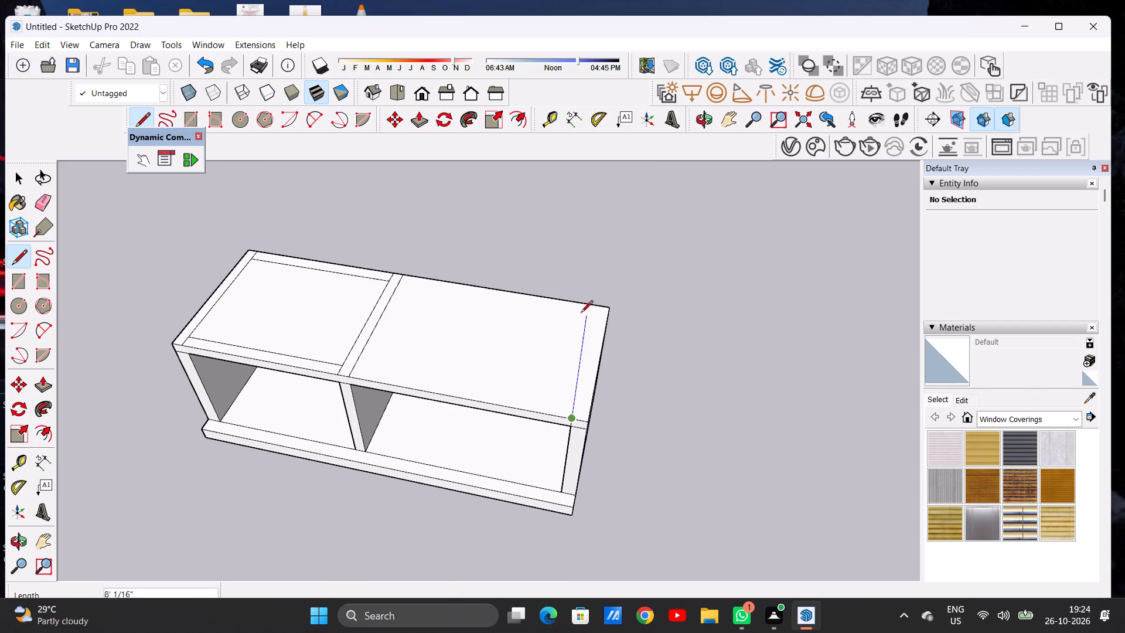
scroll(589, 309, "up", 7)
left_click(606, 300)
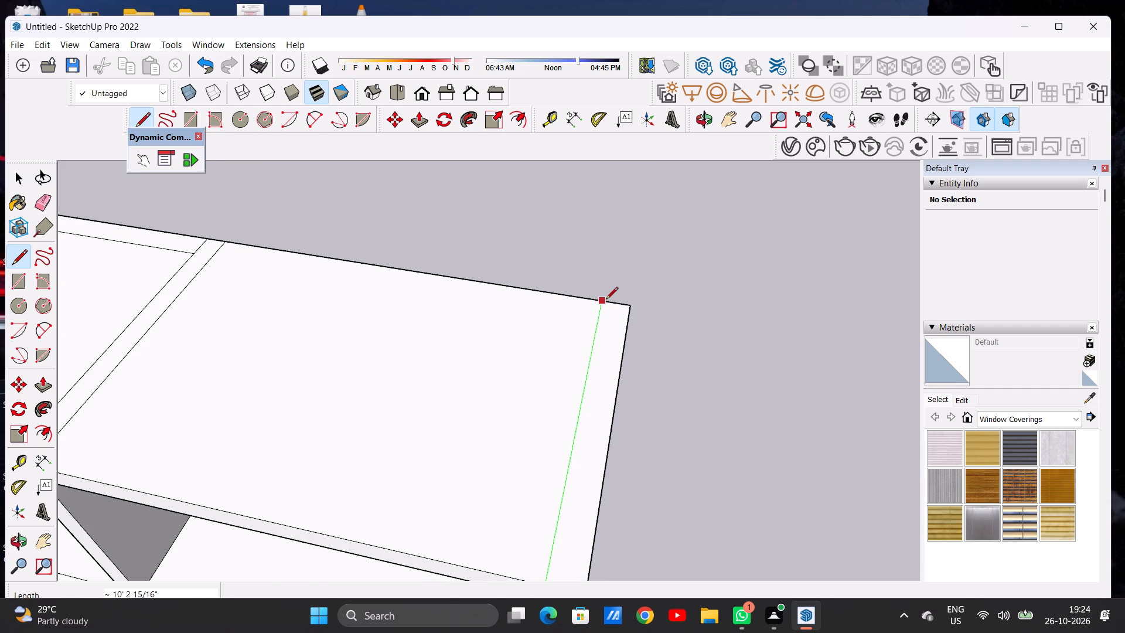
key("space")
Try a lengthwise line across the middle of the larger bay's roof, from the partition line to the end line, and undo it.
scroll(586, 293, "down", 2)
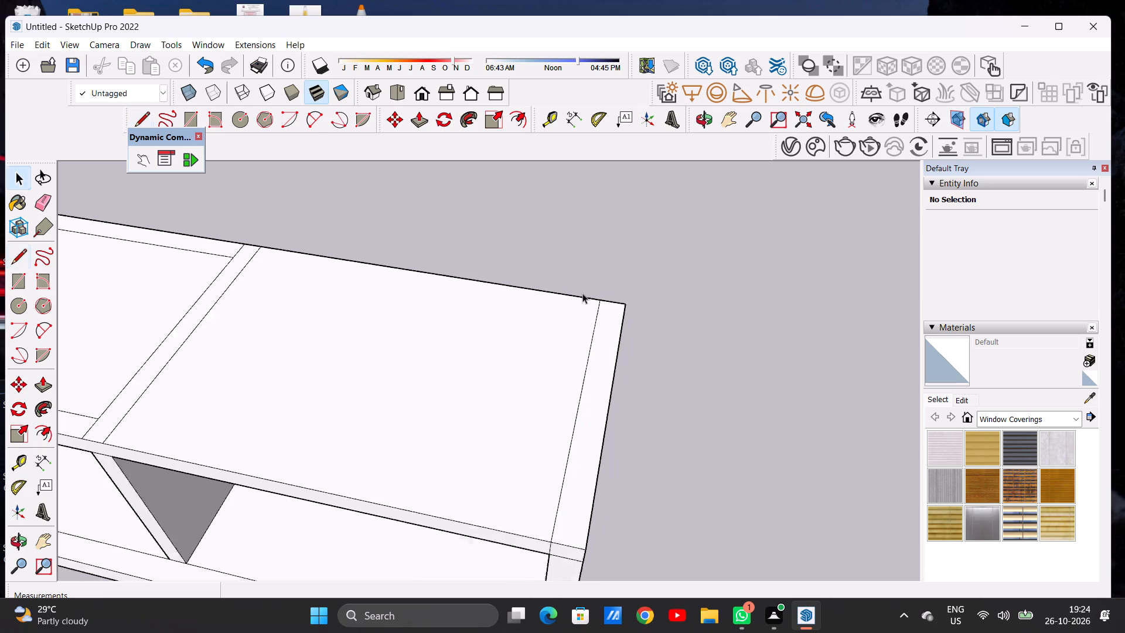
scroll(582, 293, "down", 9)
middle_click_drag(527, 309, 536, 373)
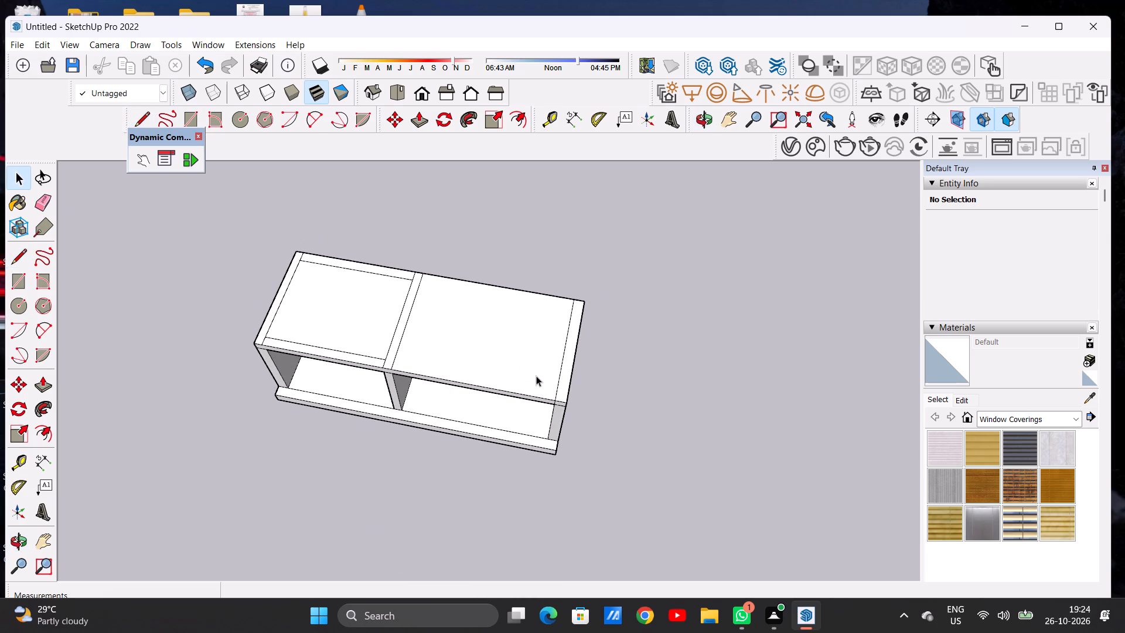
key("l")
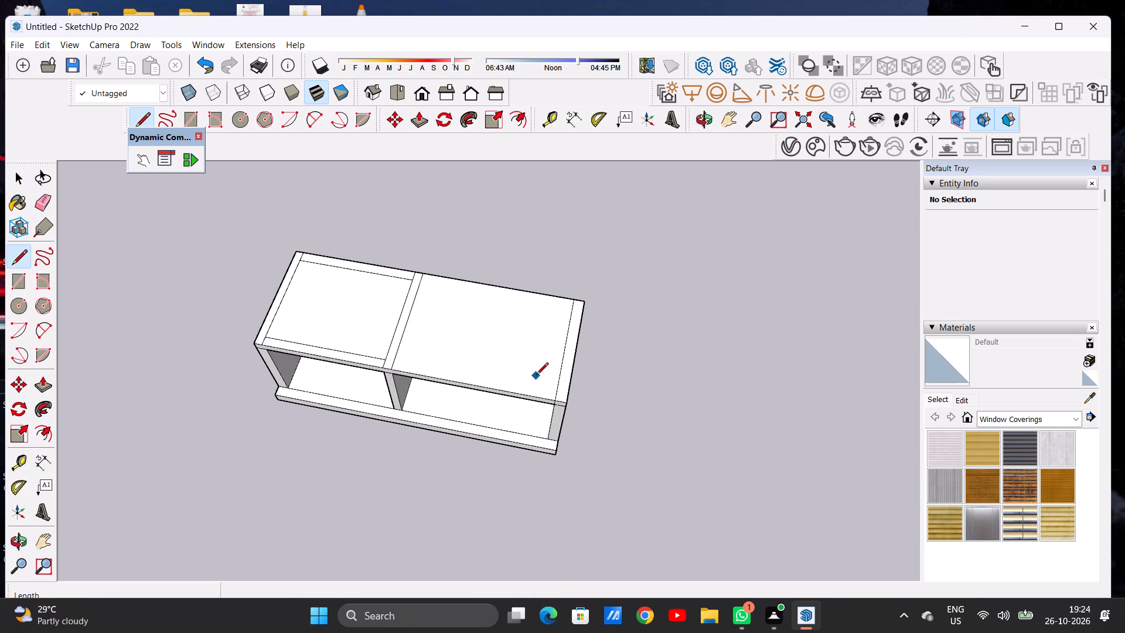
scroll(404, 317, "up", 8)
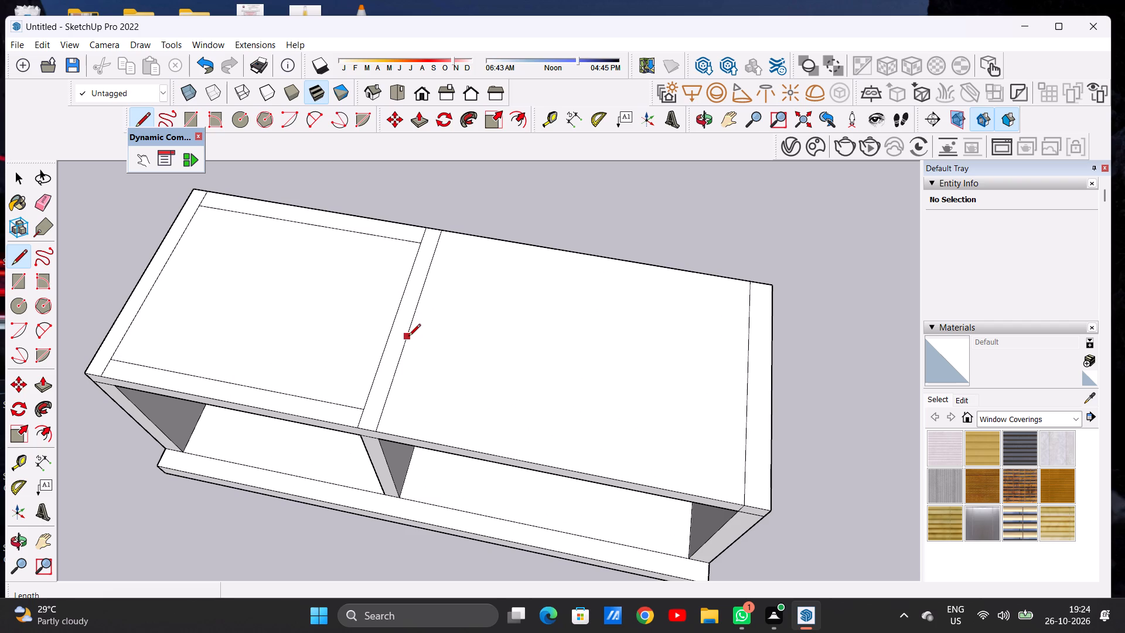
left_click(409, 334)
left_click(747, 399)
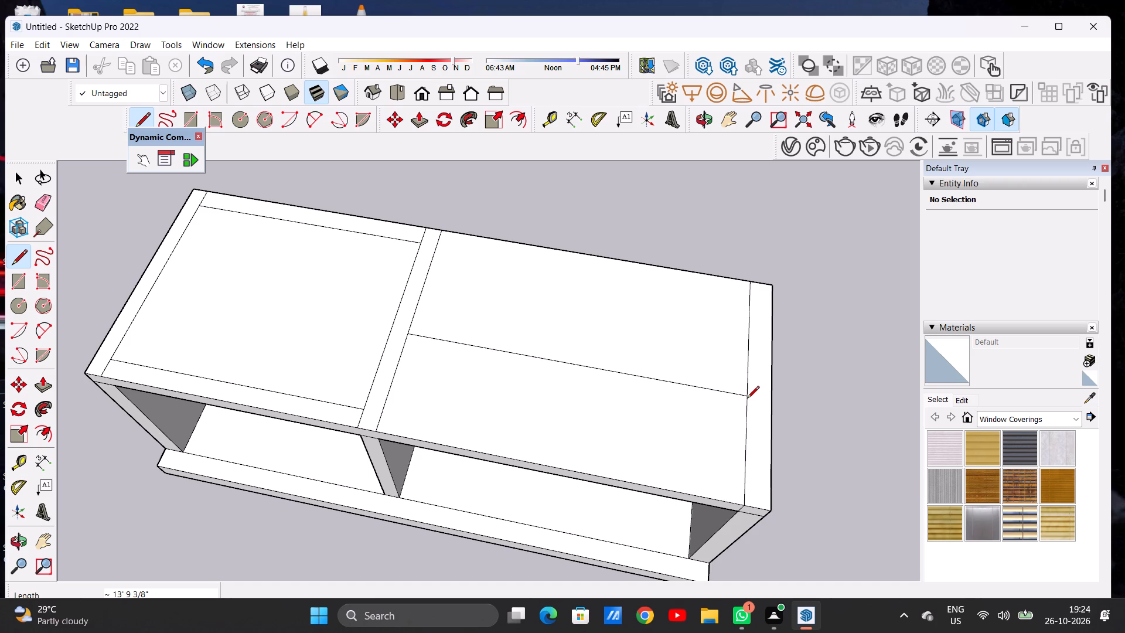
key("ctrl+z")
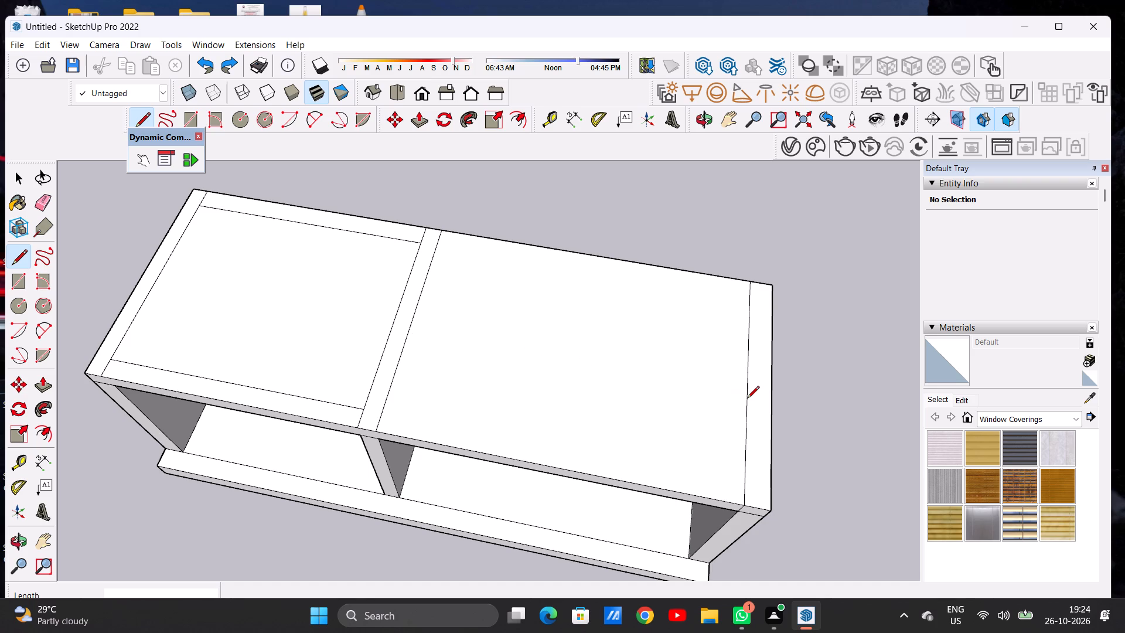
Draw a line about 13' 9 3/8" long just inside the slab's front edge, from the partition line to the larger bay's end line.
left_click(383, 413)
left_click(746, 482)
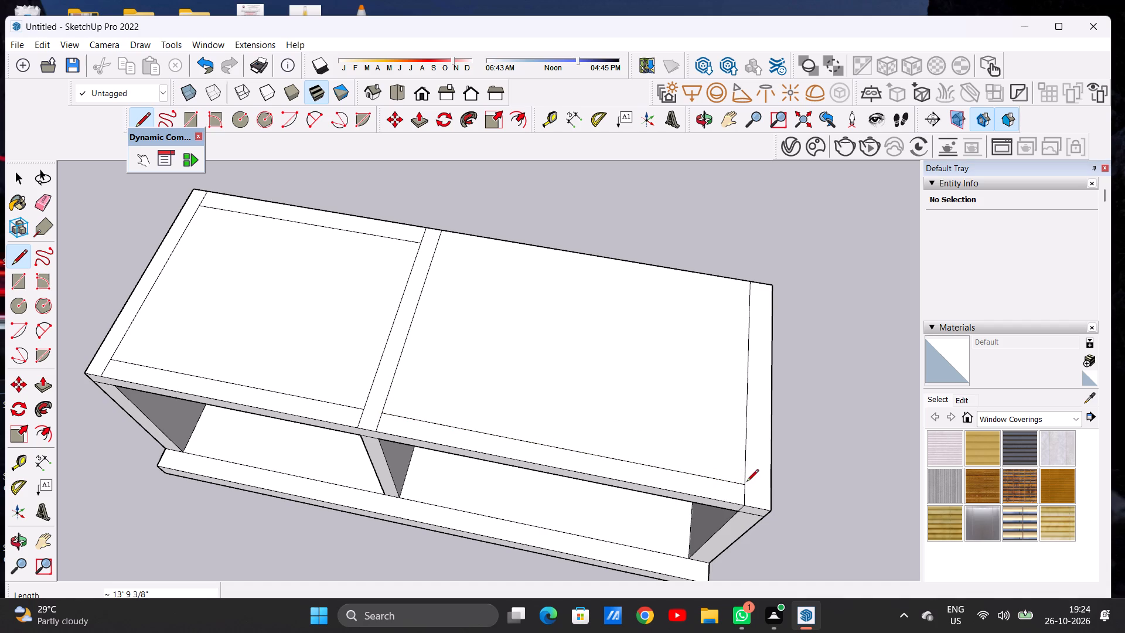
key("space")
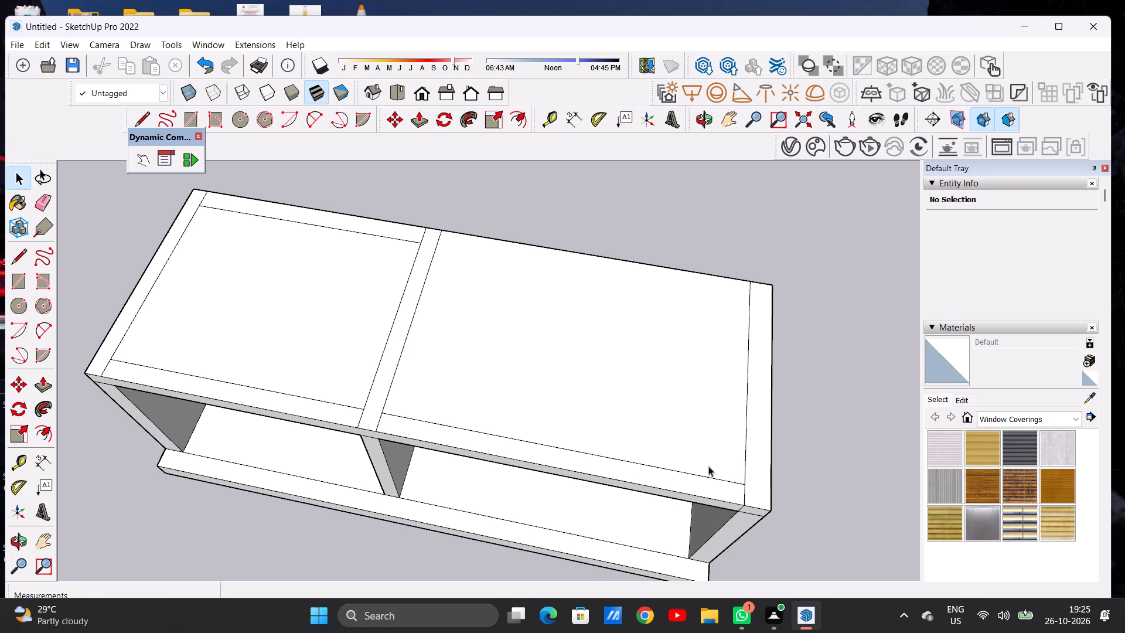
Draw a line about 13' 9 3/8" long just inside the slab's rear edge, from the partition line to the larger bay's end line.
scroll(649, 399, "down", 5)
scroll(646, 398, "up", 1)
scroll(646, 398, "down", 3)
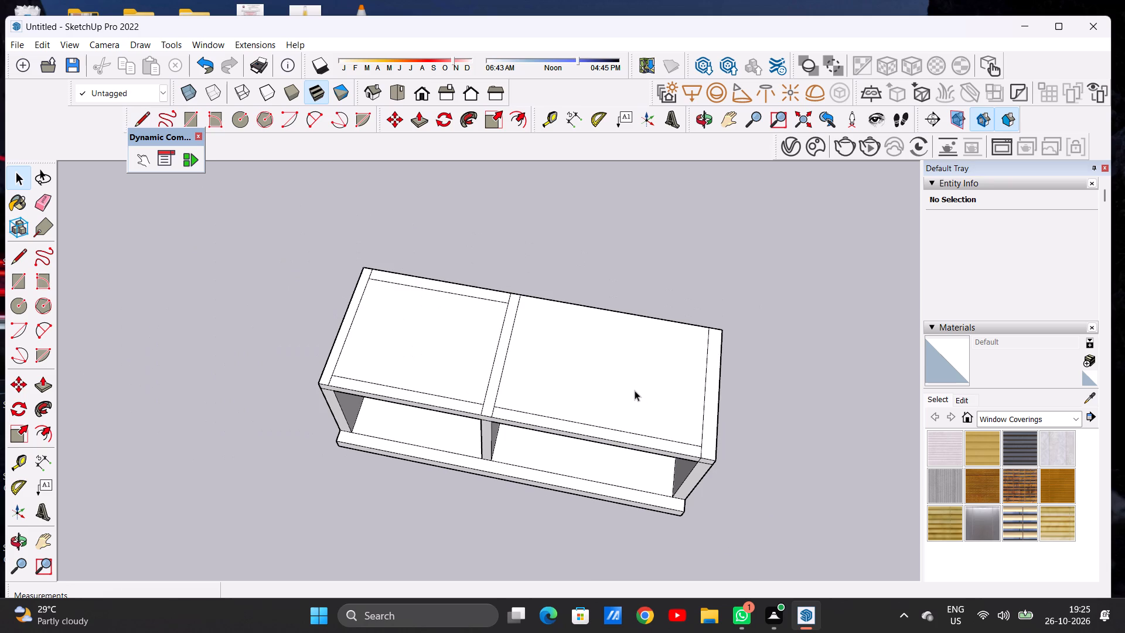
scroll(636, 389, "down", 1)
scroll(636, 389, "up", 1)
scroll(641, 387, "down", 5)
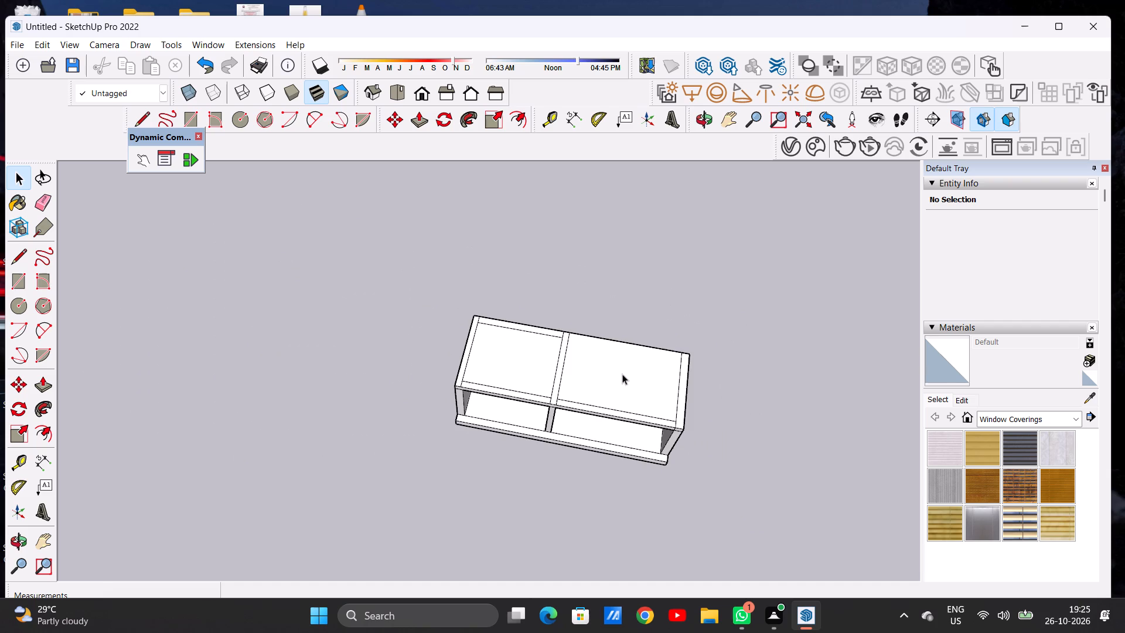
scroll(635, 364, "up", 3)
scroll(635, 364, "down", 1)
scroll(635, 364, "up", 2)
middle_click_drag(518, 359, 551, 419)
scroll(639, 373, "up", 3)
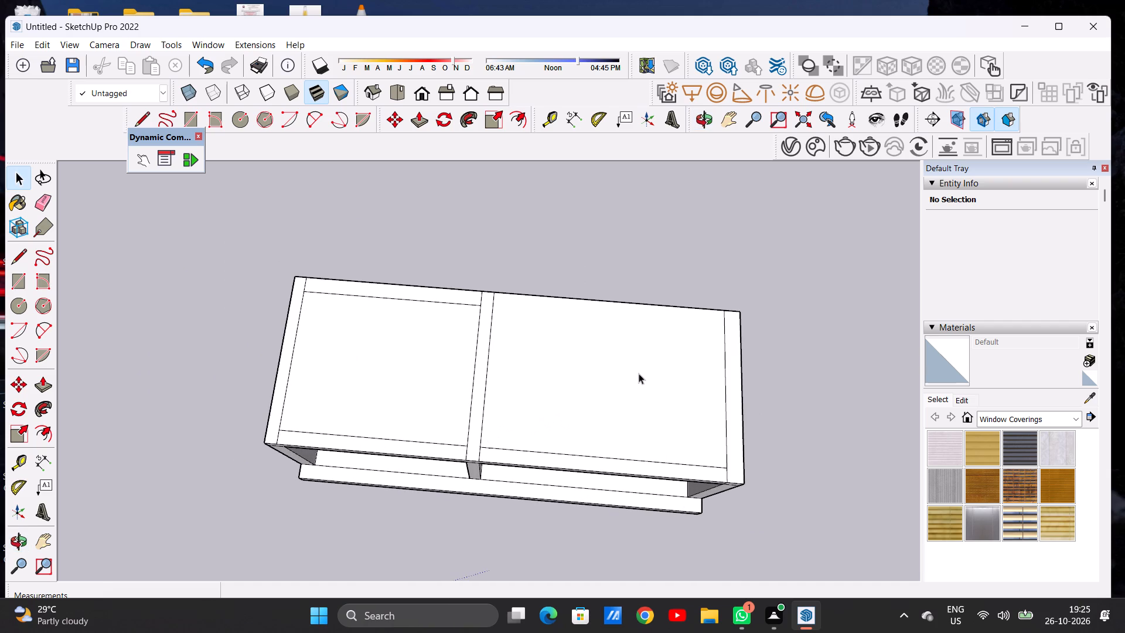
key("l")
scroll(500, 313, "up", 7)
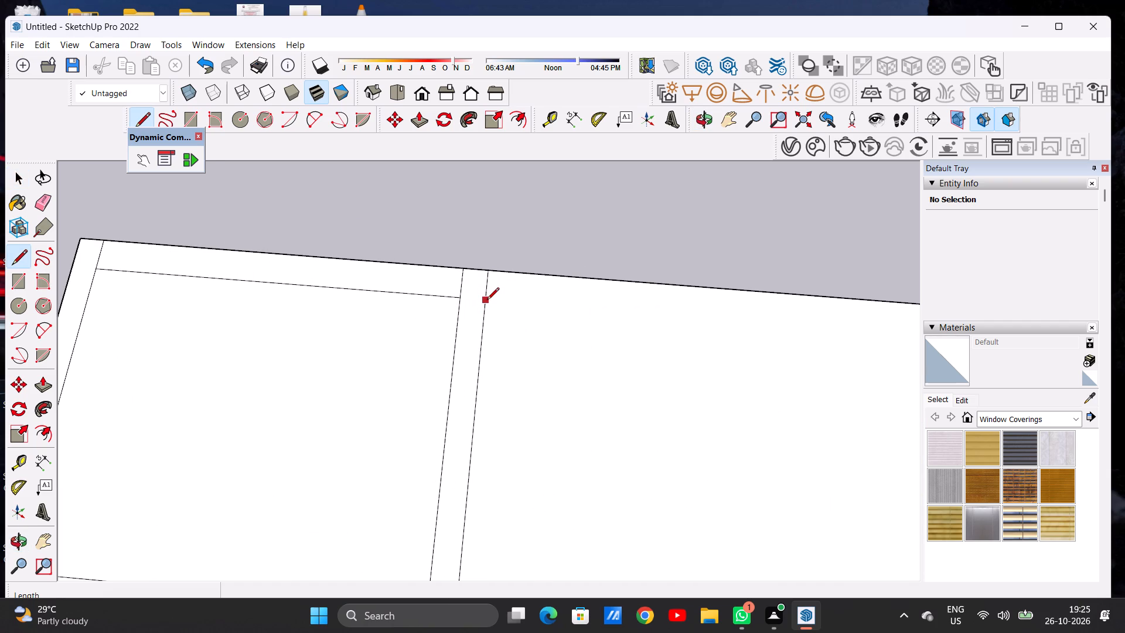
left_click(487, 301)
scroll(479, 321, "down", 6)
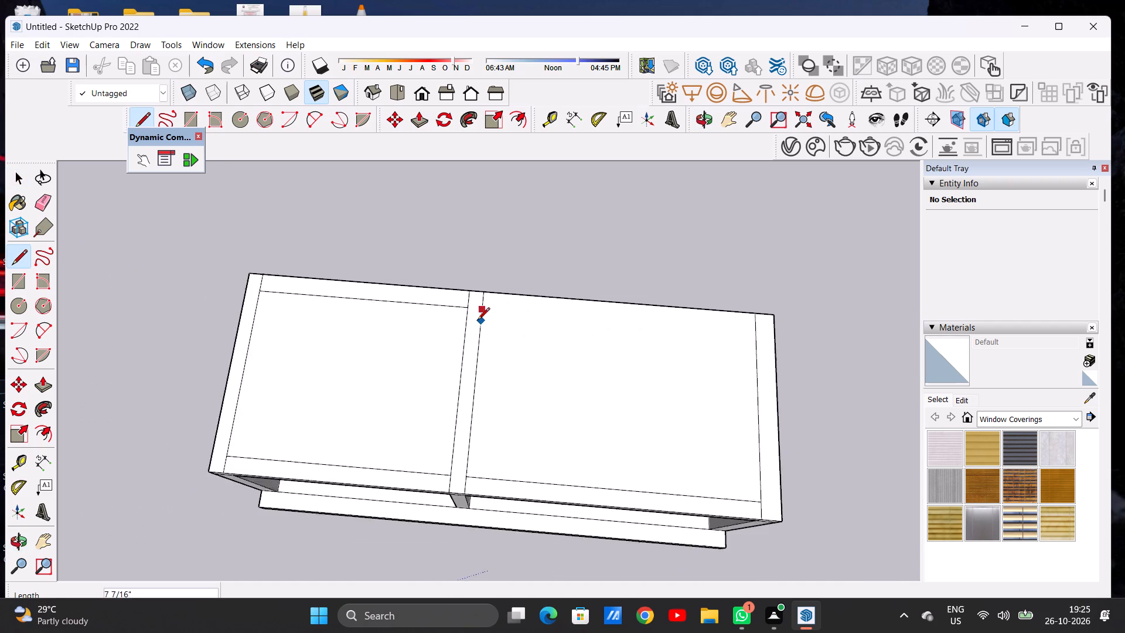
scroll(478, 321, "down", 5)
scroll(624, 319, "up", 10)
left_click(672, 338)
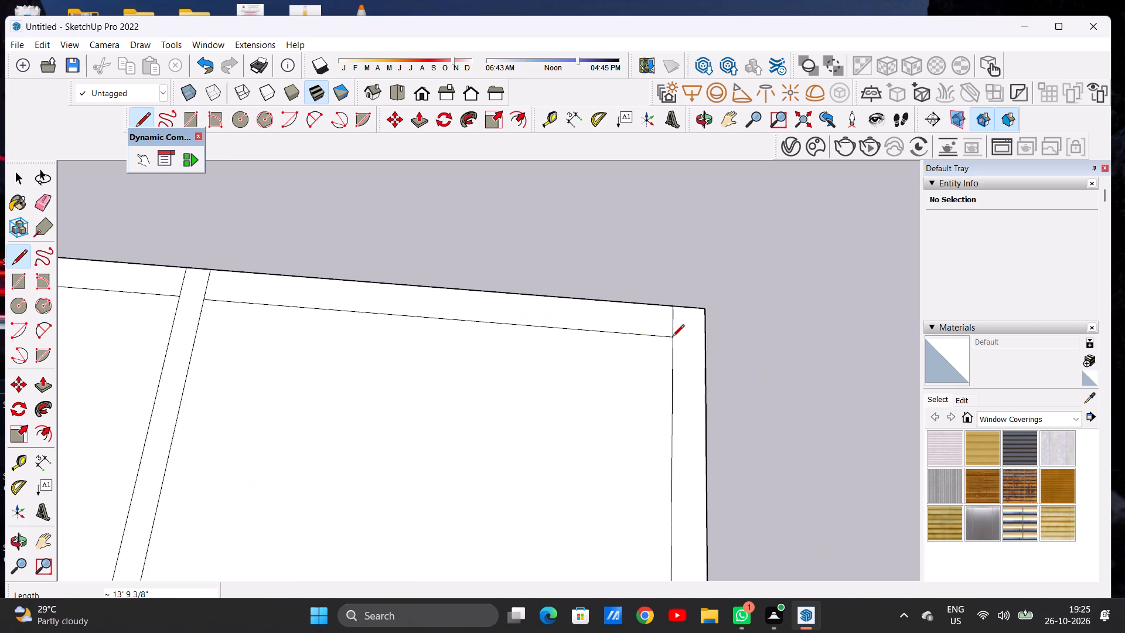
key("space")
Examine the wall strip outlines across both bays of the roof slab.
scroll(673, 326, "down", 13)
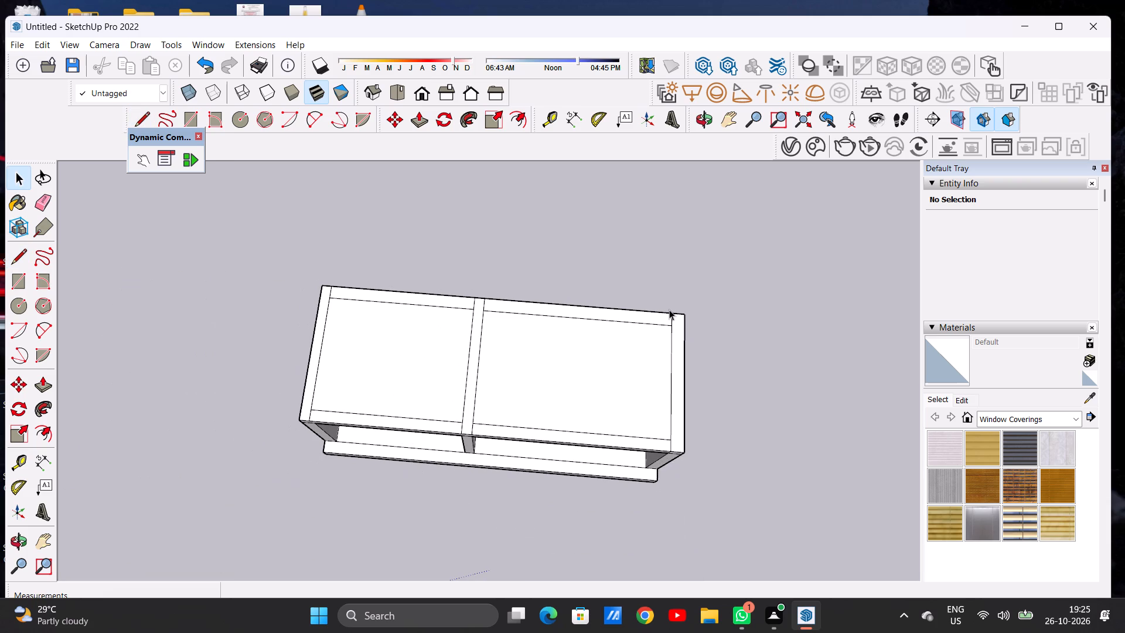
scroll(671, 291, "down", 3)
scroll(687, 347, "up", 2)
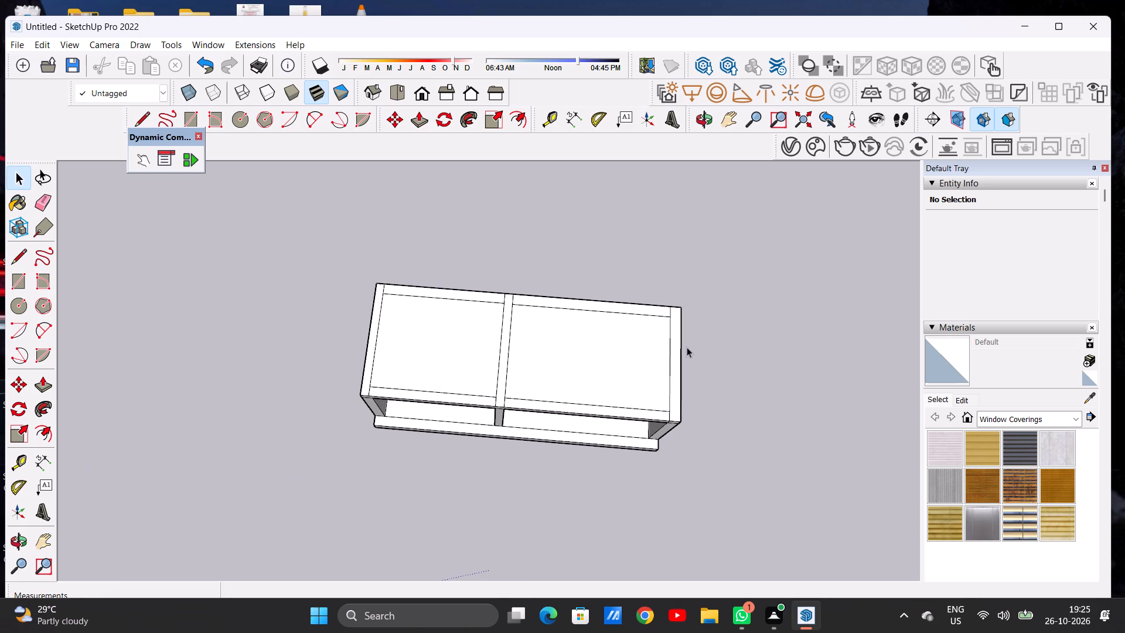
scroll(687, 347, "up", 5)
scroll(673, 346, "down", 4)
middle_click_drag(659, 437, 671, 338)
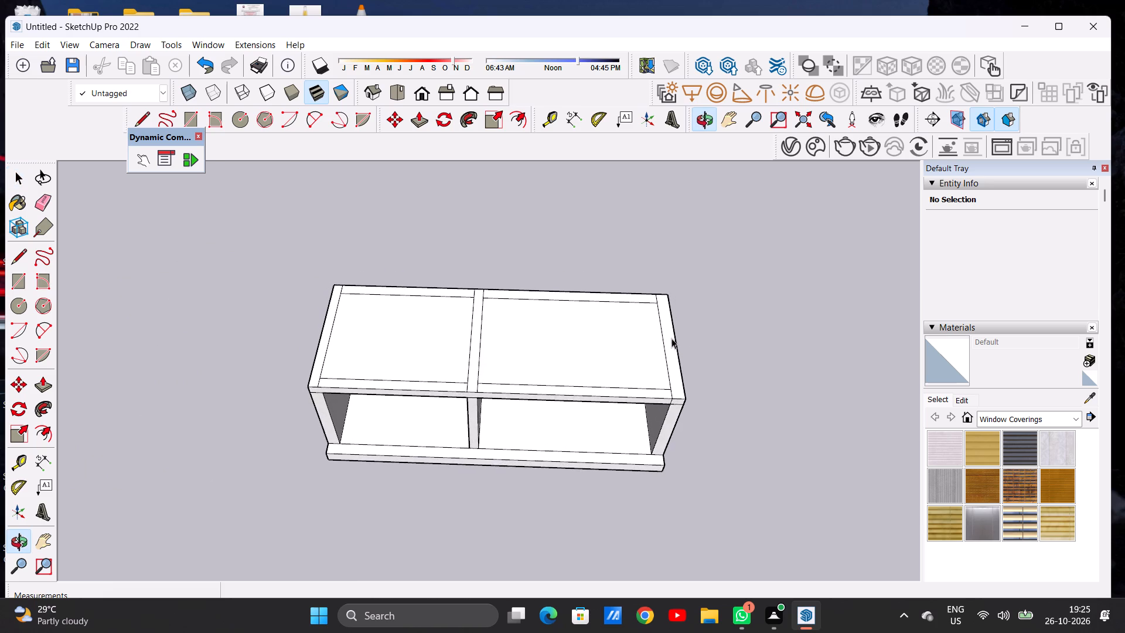
scroll(678, 374, "up", 2)
scroll(701, 383, "down", 2)
scroll(586, 352, "down", 1)
scroll(586, 352, "up", 6)
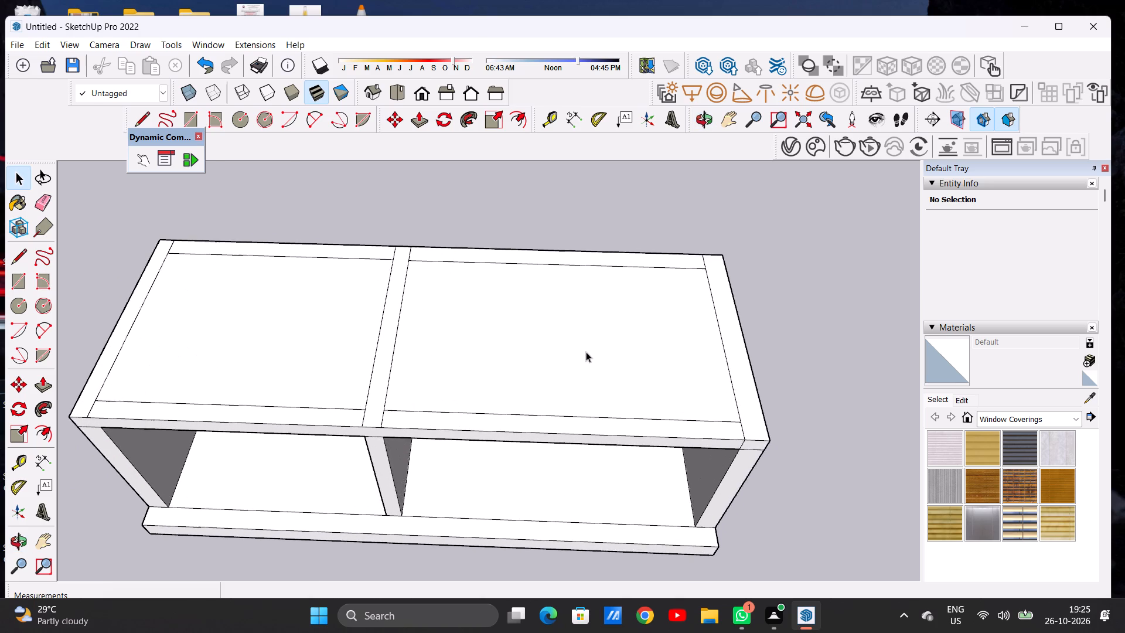
scroll(668, 362, "down", 7)
scroll(602, 324, "up", 6)
scroll(564, 341, "down", 3)
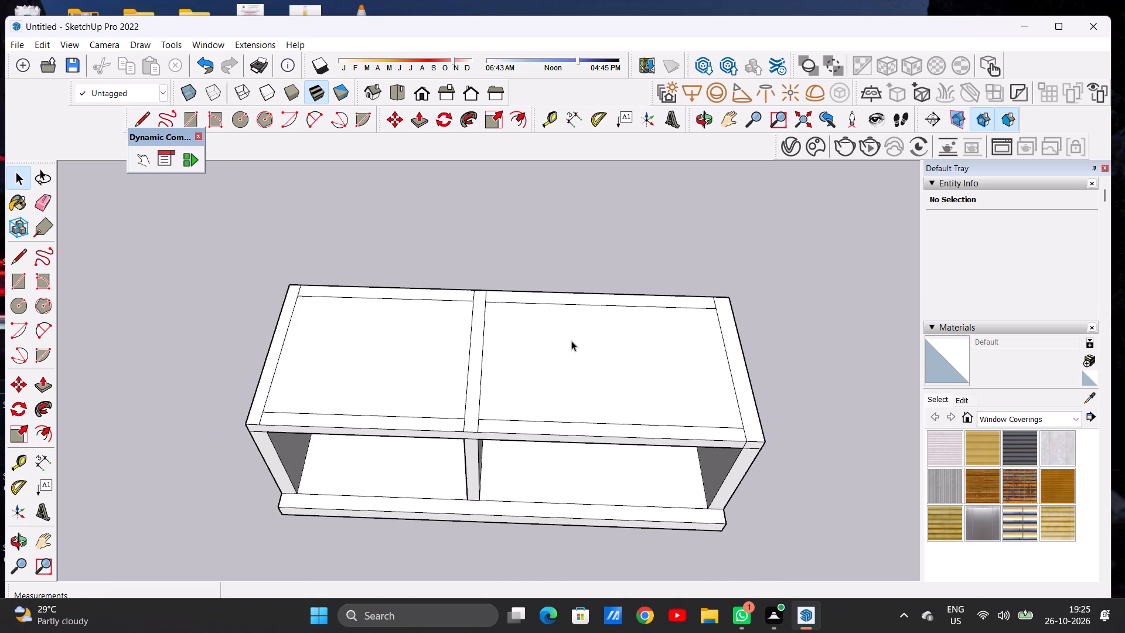
scroll(657, 341, "up", 1)
scroll(664, 345, "down", 1)
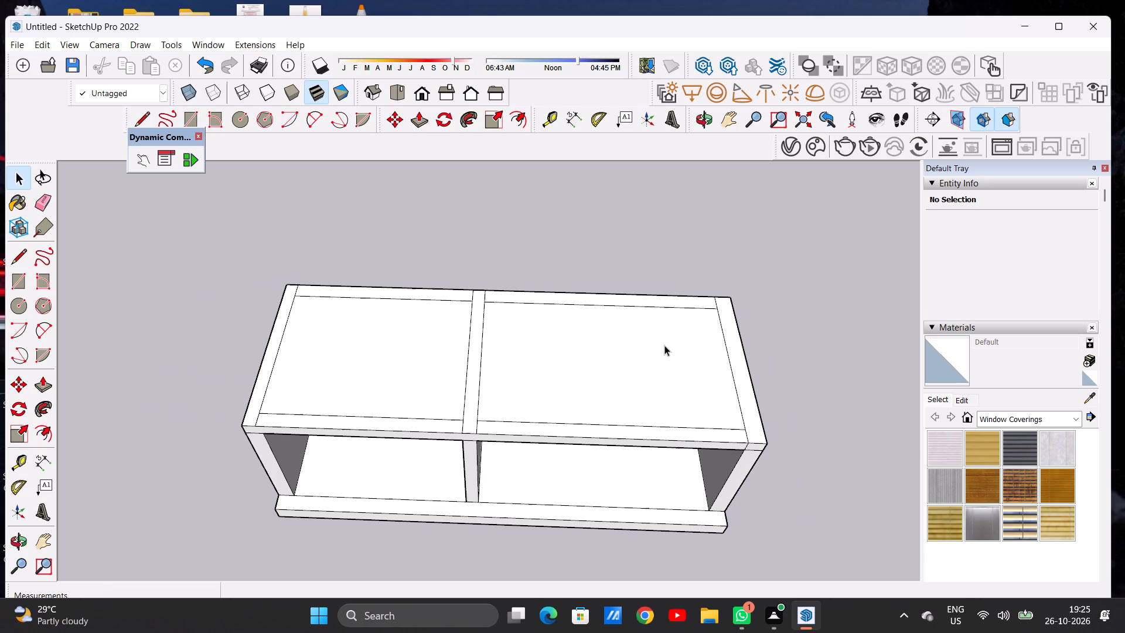
scroll(572, 326, "up", 1)
scroll(644, 328, "down", 4)
scroll(652, 367, "up", 3)
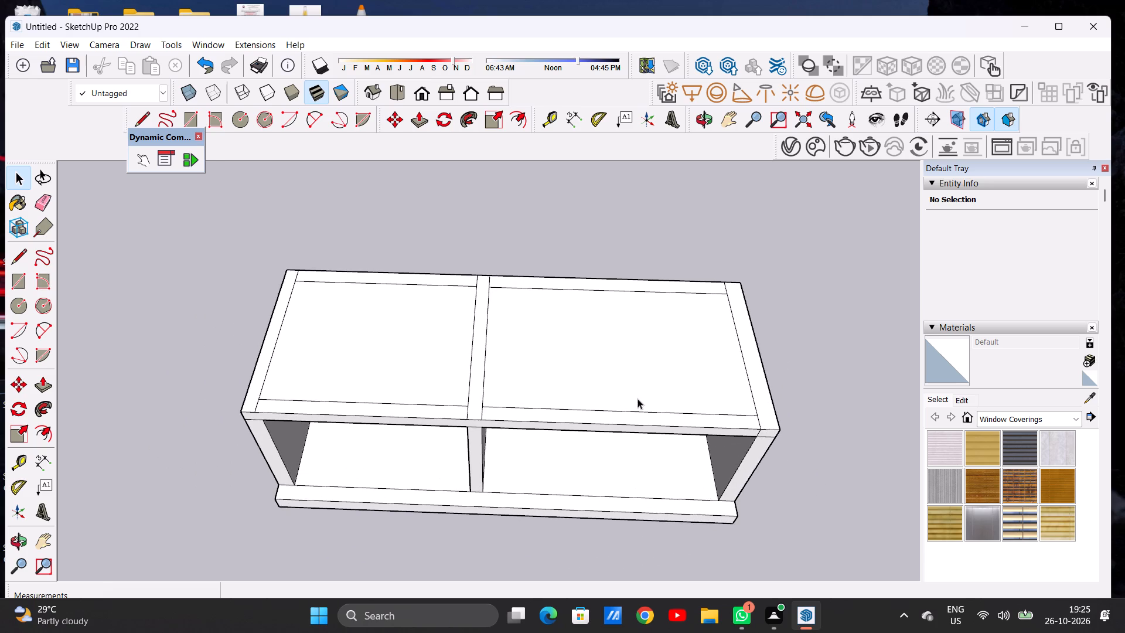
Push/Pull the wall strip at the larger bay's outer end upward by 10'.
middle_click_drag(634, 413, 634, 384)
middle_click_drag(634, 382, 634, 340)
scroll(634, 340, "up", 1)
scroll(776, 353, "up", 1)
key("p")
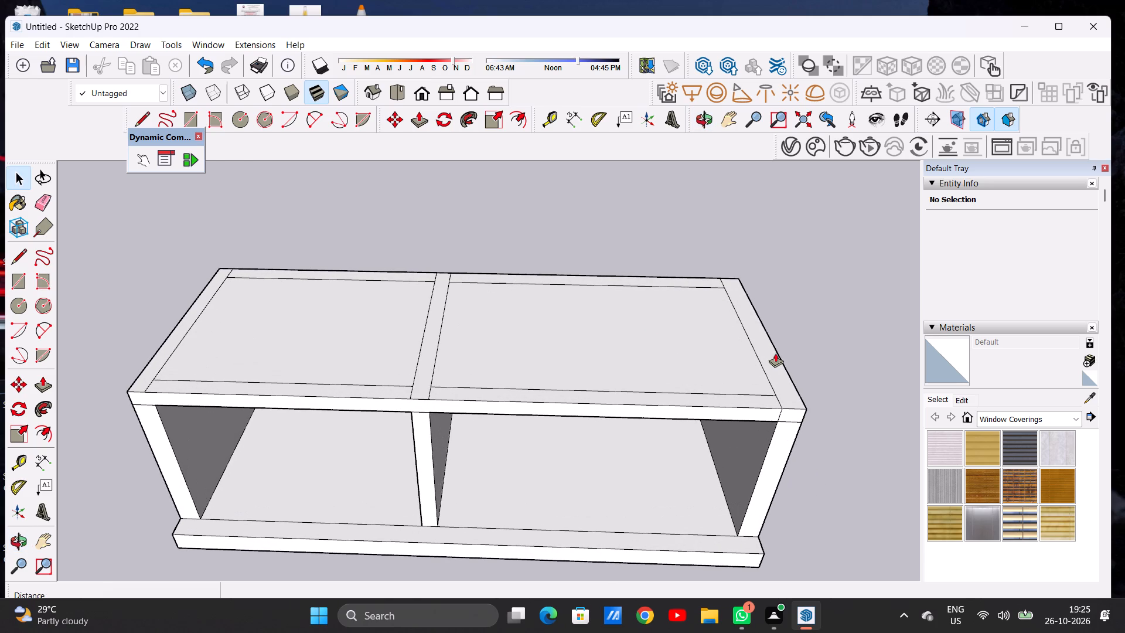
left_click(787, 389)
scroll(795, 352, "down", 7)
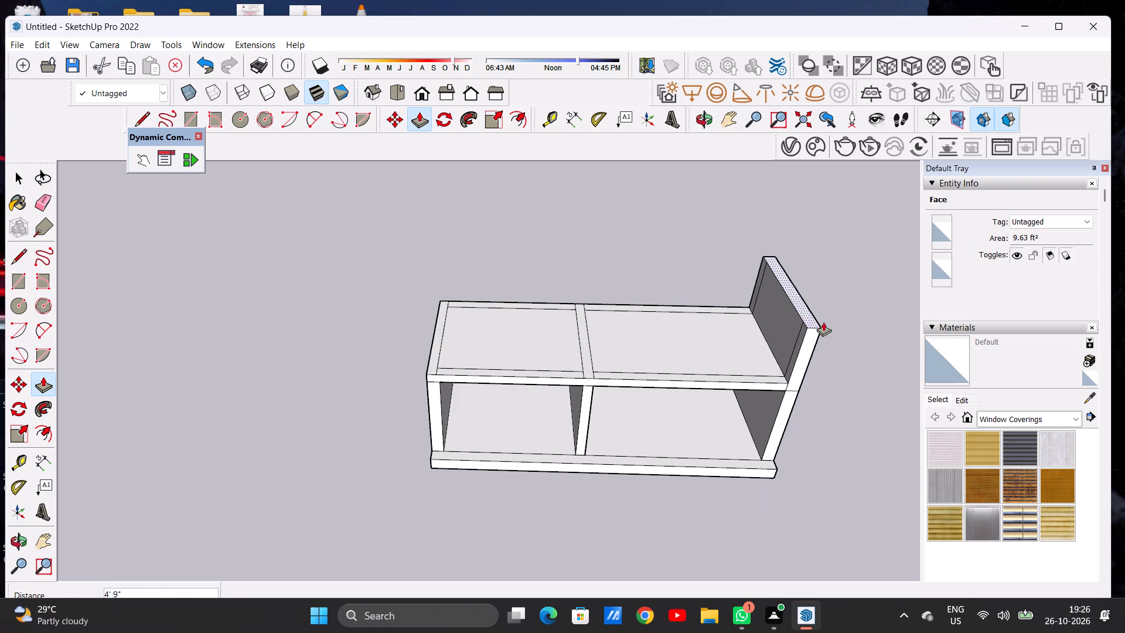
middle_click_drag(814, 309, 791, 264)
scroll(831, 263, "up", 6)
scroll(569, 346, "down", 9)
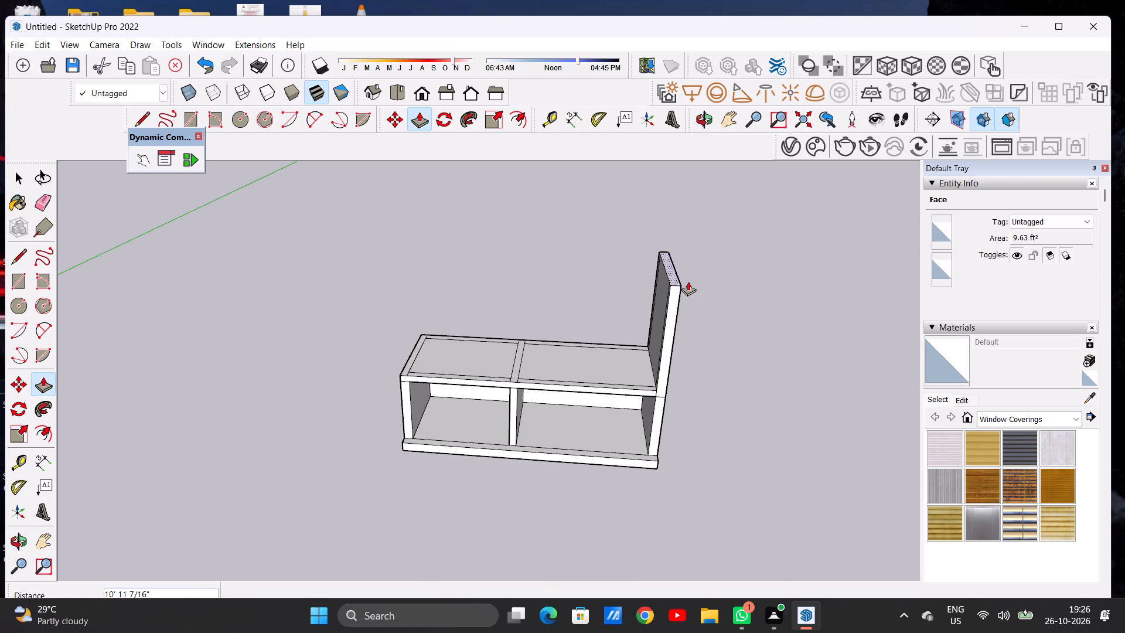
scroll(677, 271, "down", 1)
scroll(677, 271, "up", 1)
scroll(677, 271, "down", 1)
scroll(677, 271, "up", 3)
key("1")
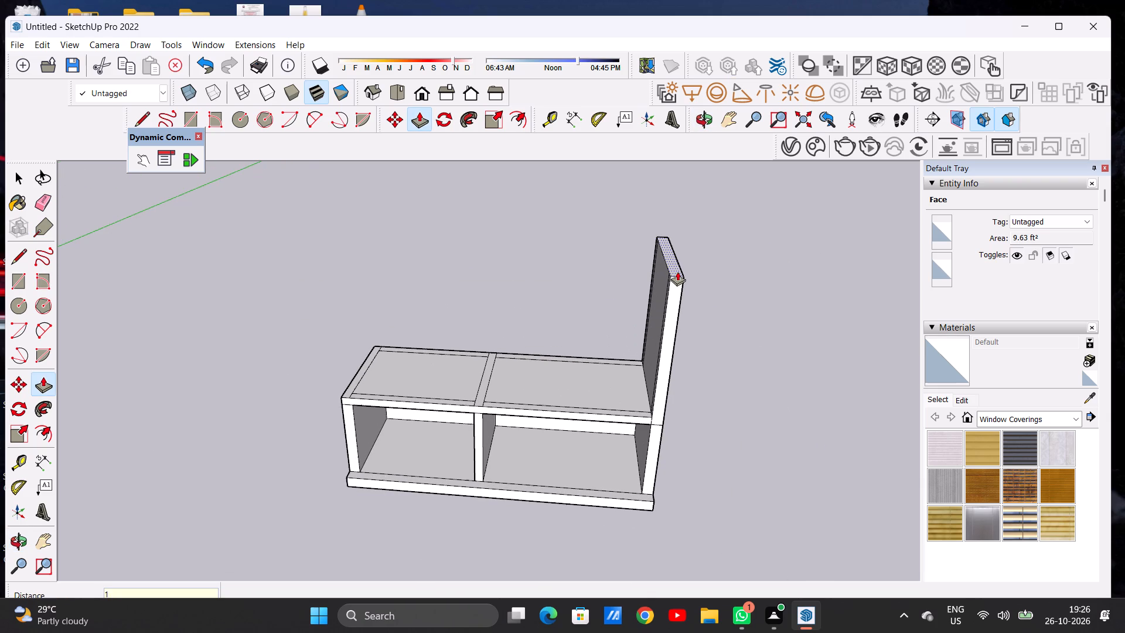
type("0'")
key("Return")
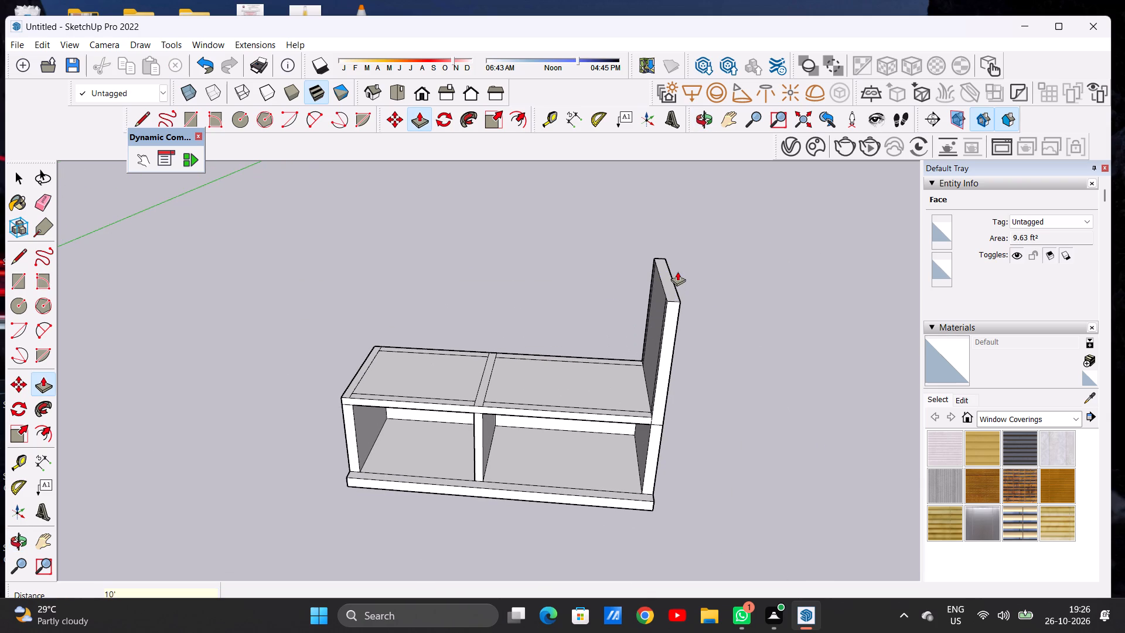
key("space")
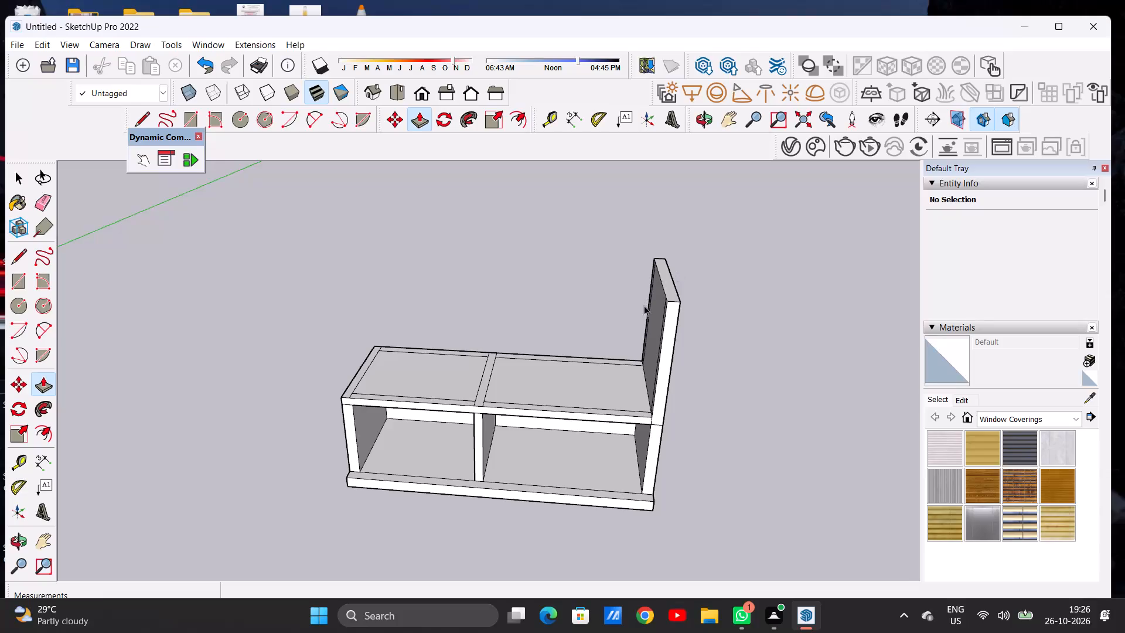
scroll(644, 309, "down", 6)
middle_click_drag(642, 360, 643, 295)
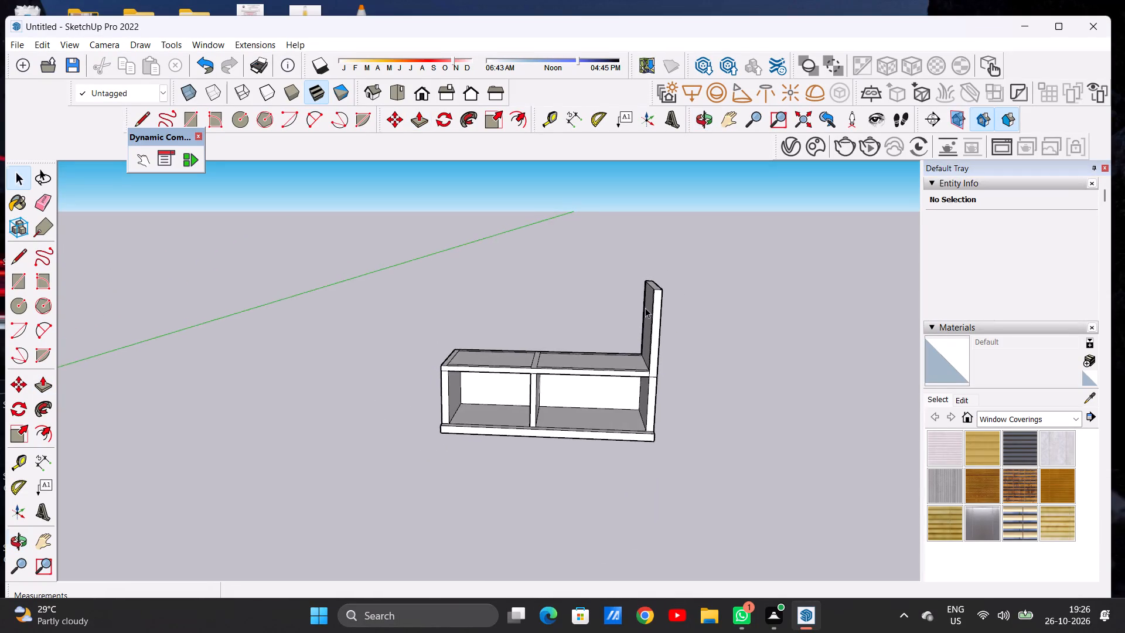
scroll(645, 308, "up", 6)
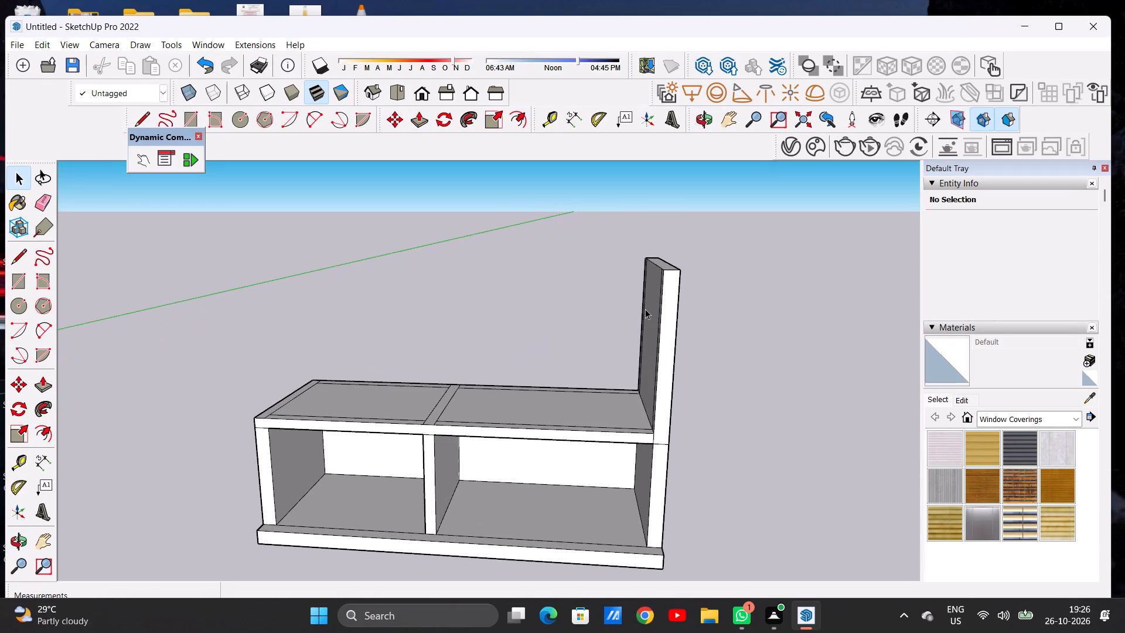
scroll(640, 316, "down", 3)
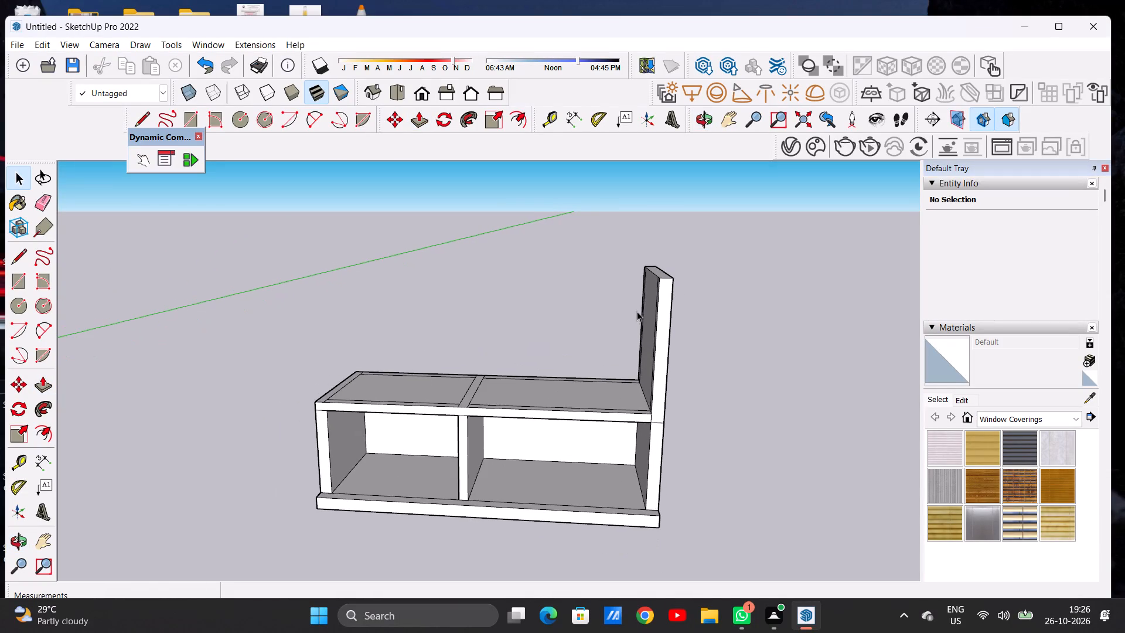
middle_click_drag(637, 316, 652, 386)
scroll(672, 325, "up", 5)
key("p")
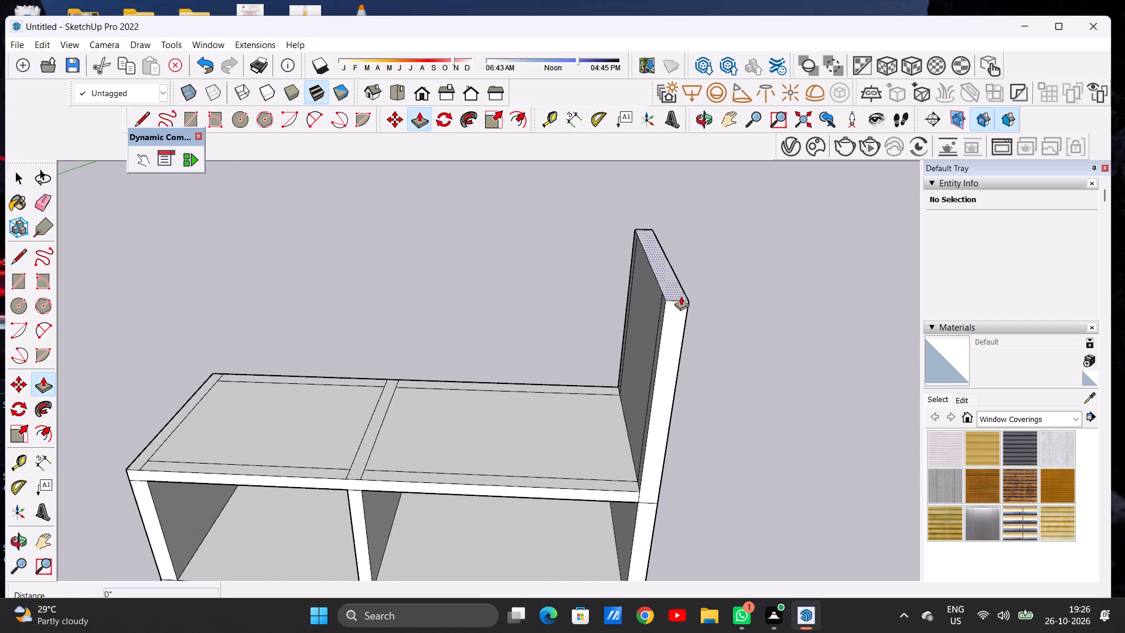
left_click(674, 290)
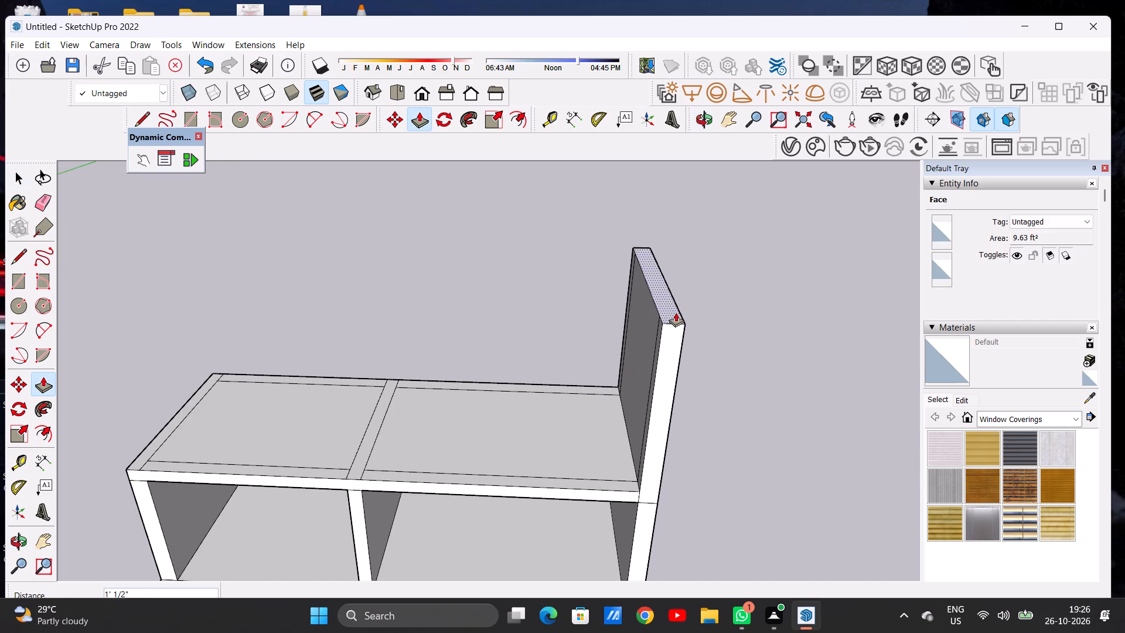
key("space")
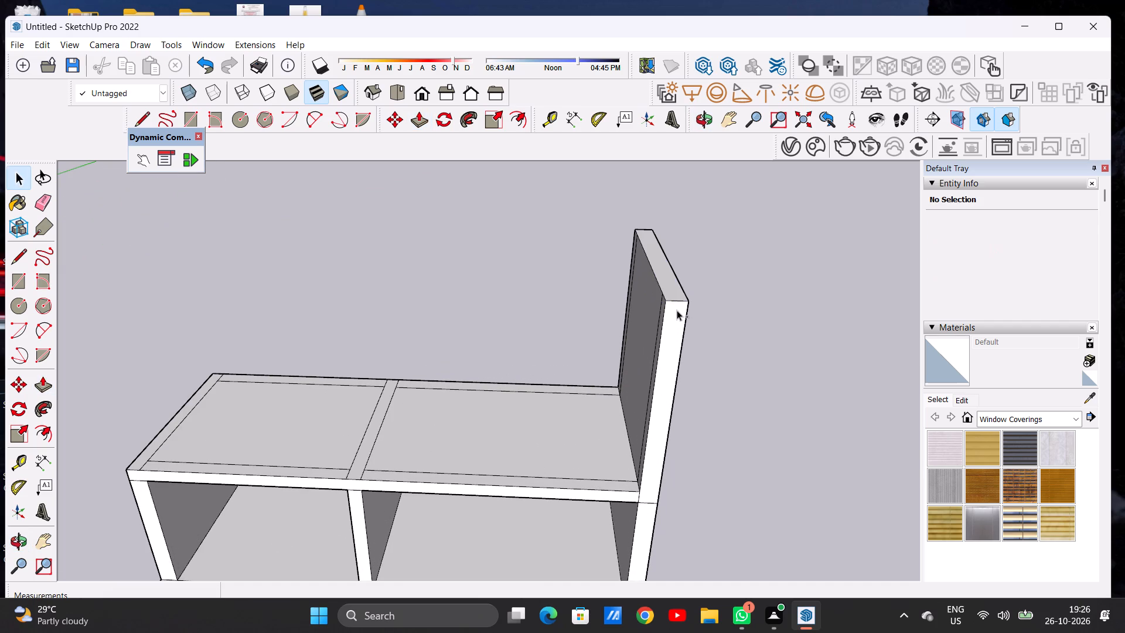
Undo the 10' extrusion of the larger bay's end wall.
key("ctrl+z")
Push/Pull the wall strip at the larger bay's outer end upward by 9'.
scroll(623, 333, "down", 4)
scroll(640, 424, "up", 6)
key("p")
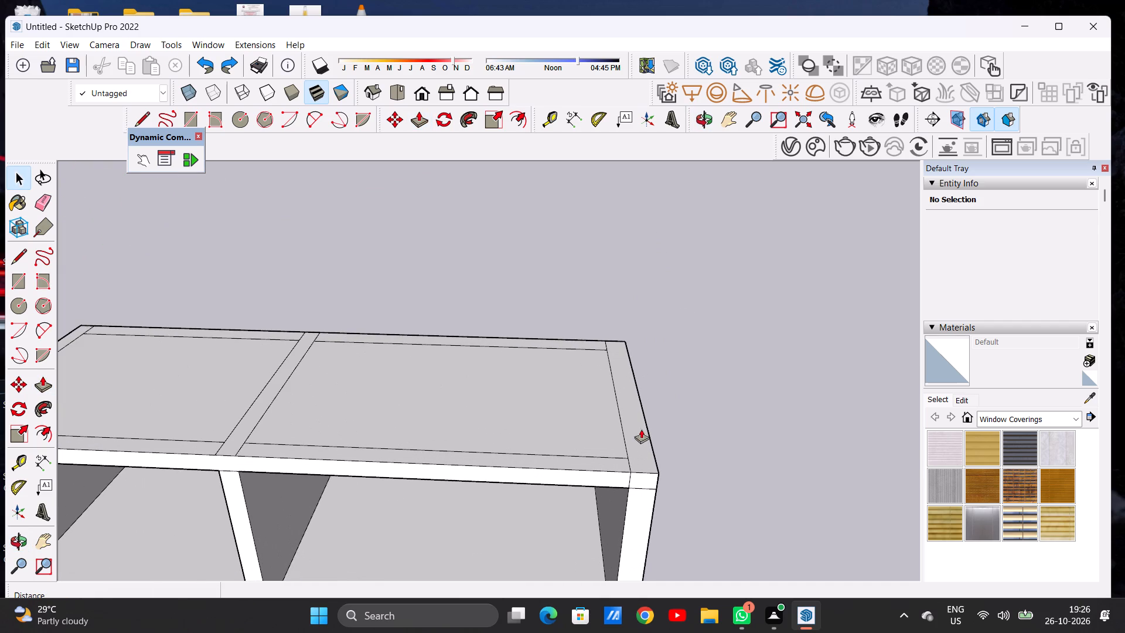
left_click(639, 461)
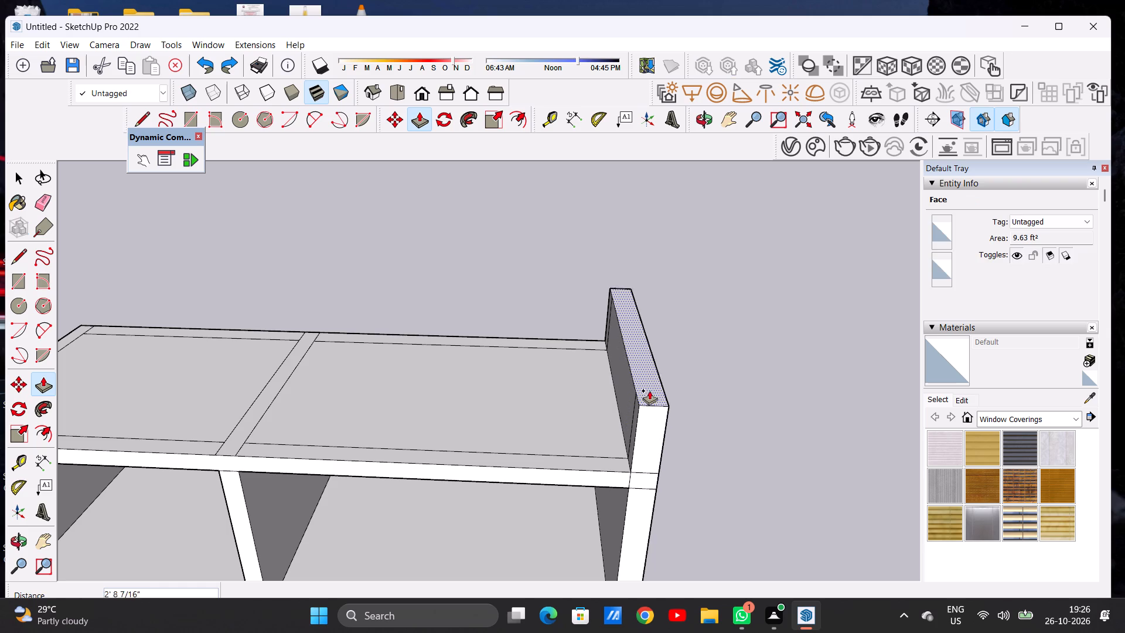
scroll(664, 291, "down", 7)
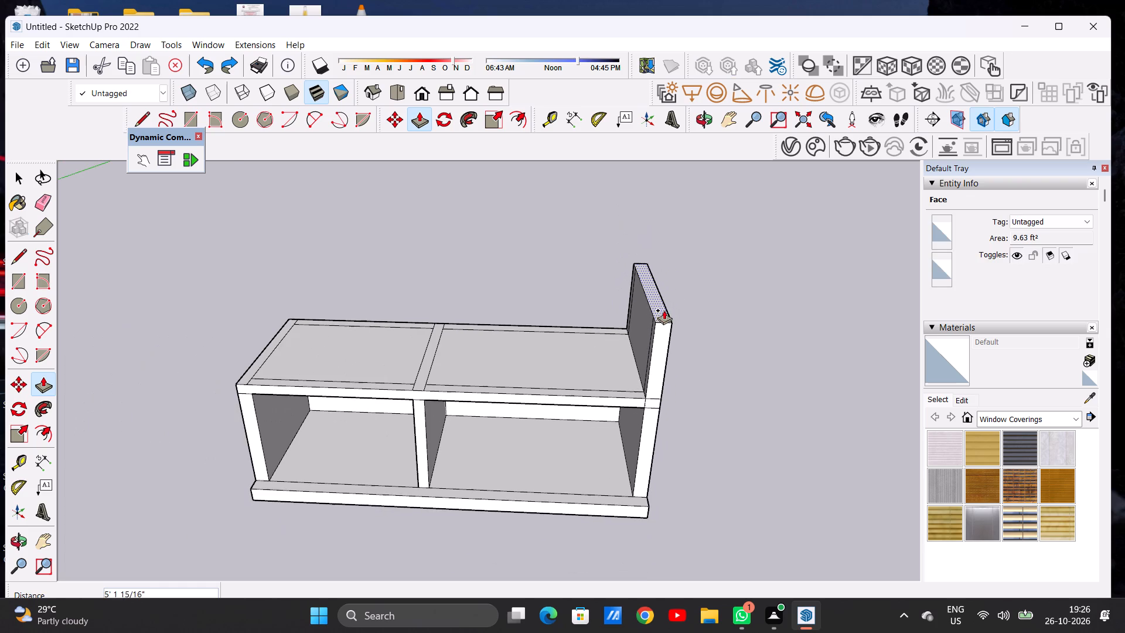
scroll(673, 258, "up", 2)
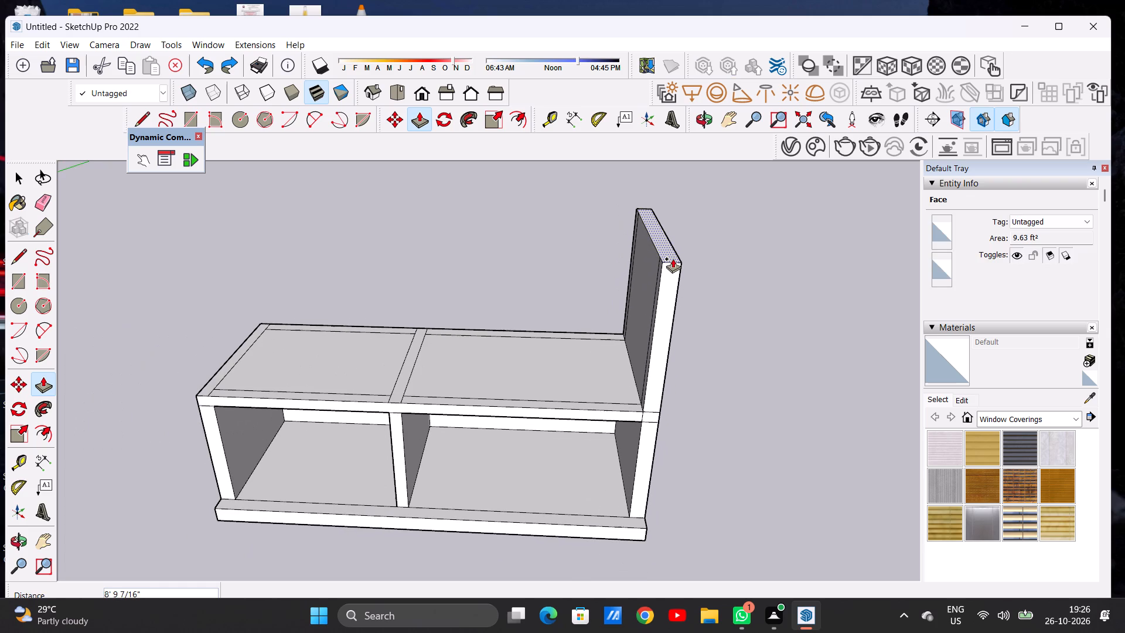
key("9")
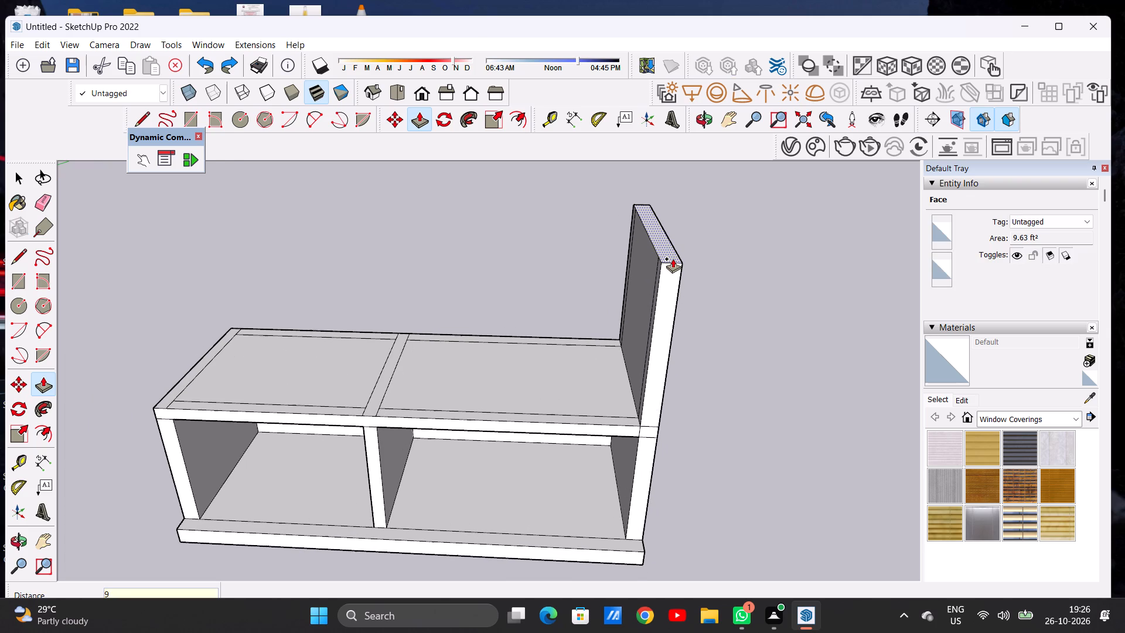
key("apostrophe")
key("Return")
key("space")
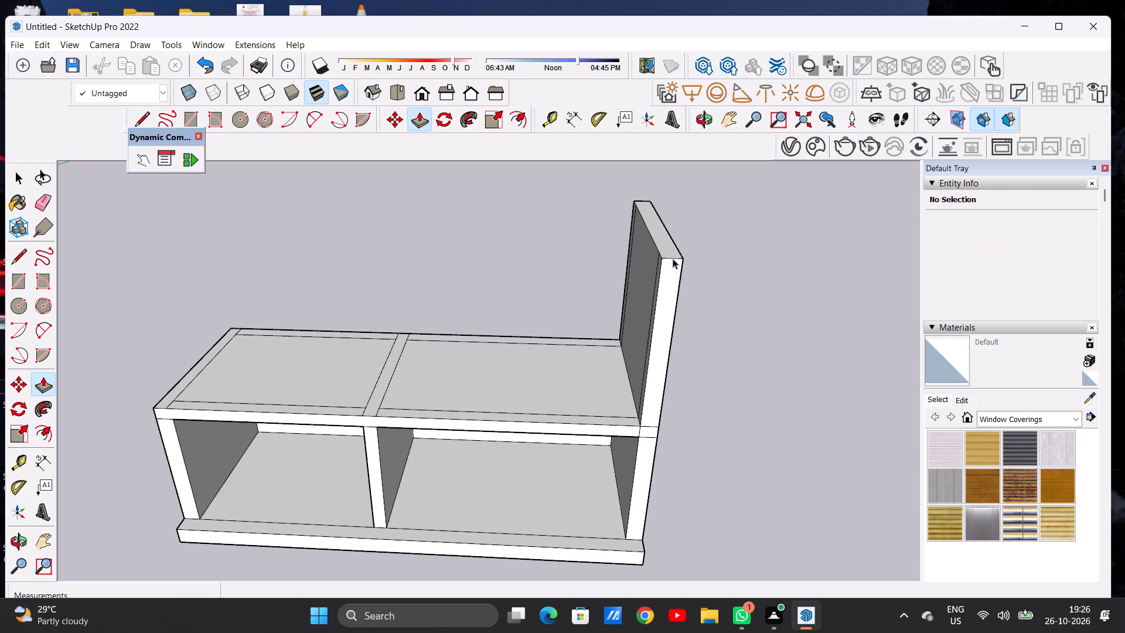
Push/Pull the larger bay's rear wall strip up 9', level with the top of the end wall.
scroll(645, 309, "down", 6)
middle_click_drag(636, 328, 737, 277)
scroll(536, 327, "up", 8)
middle_click_drag(500, 315, 508, 423)
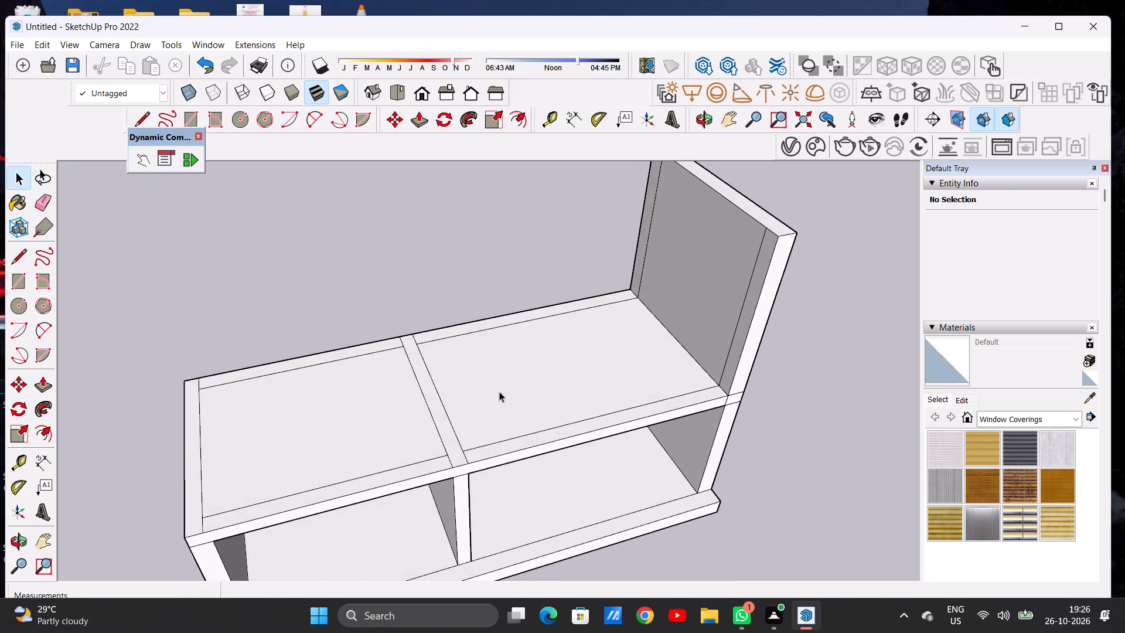
scroll(479, 355, "down", 5)
middle_click_drag(542, 386, 489, 429)
scroll(489, 427, "up", 1)
scroll(440, 419, "up", 6)
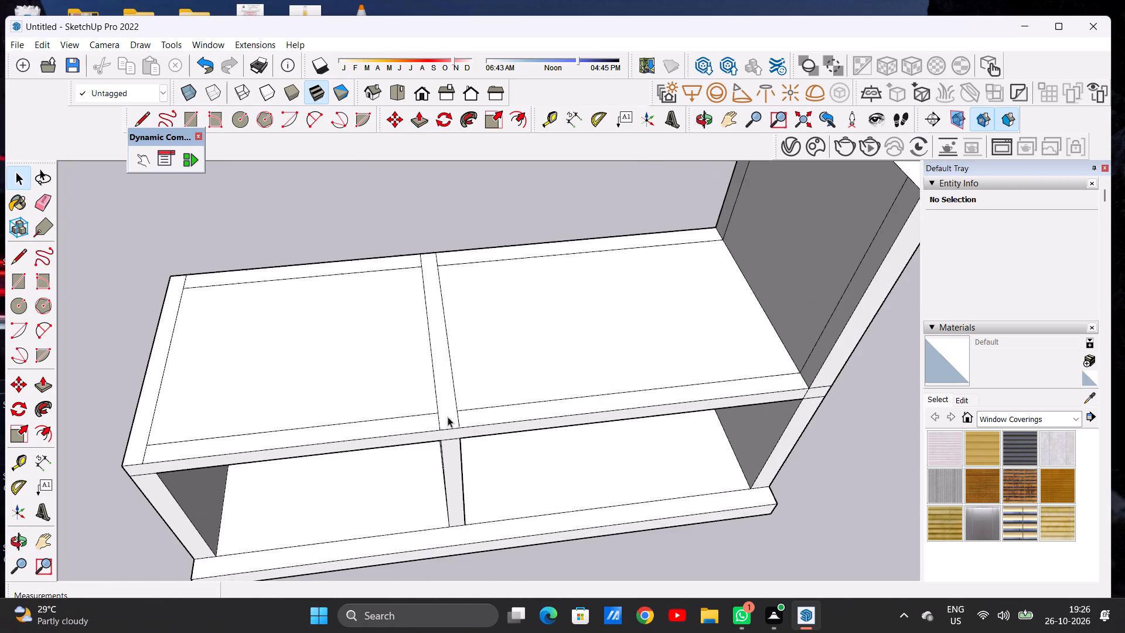
scroll(448, 417, "up", 1)
scroll(452, 410, "down", 1)
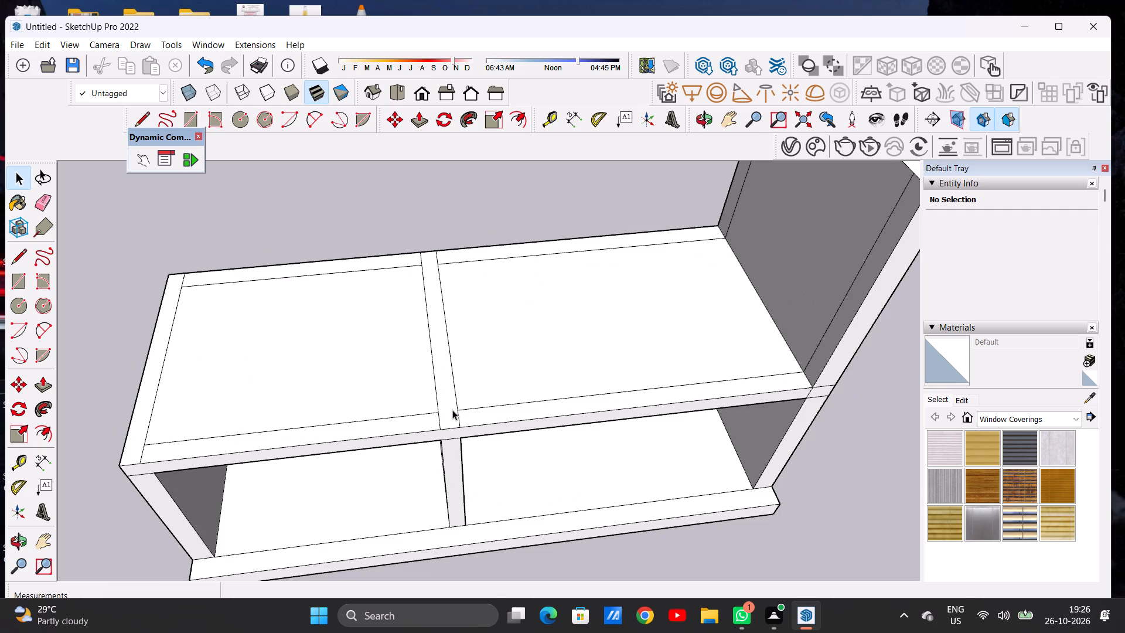
scroll(451, 410, "down", 5)
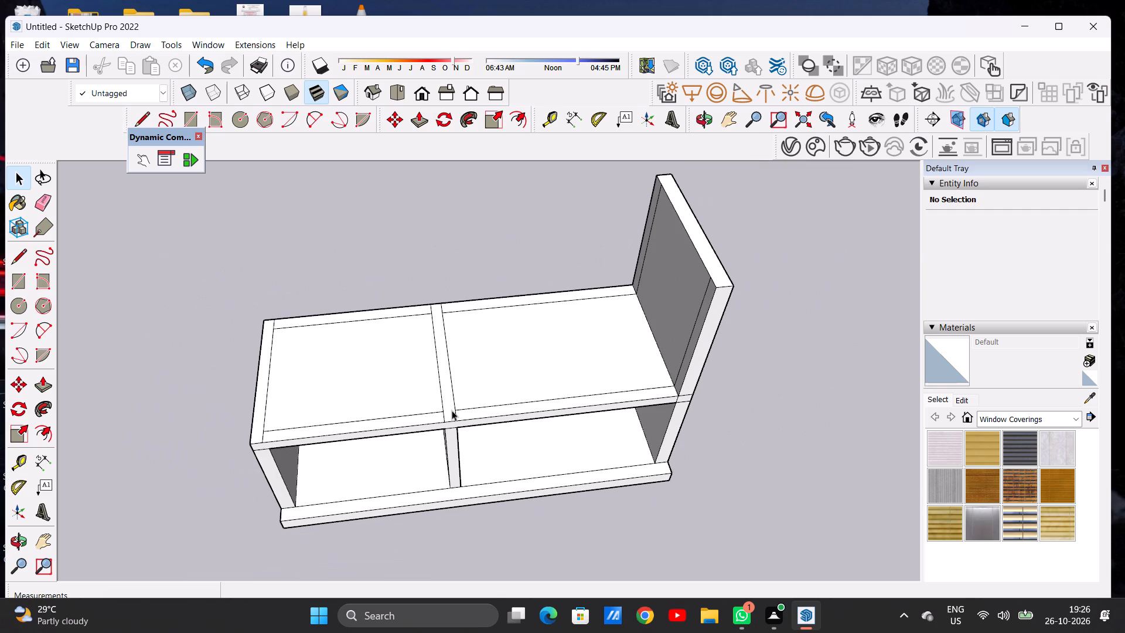
scroll(451, 407, "down", 1)
scroll(463, 406, "up", 3)
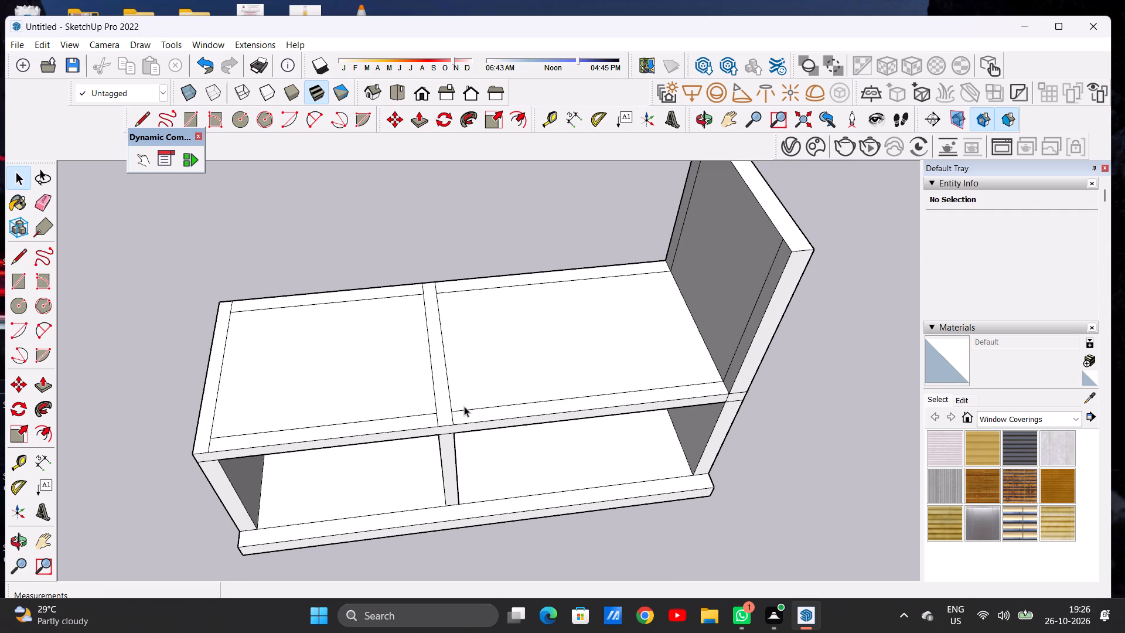
scroll(464, 406, "down", 3)
scroll(469, 312, "up", 7)
key("p")
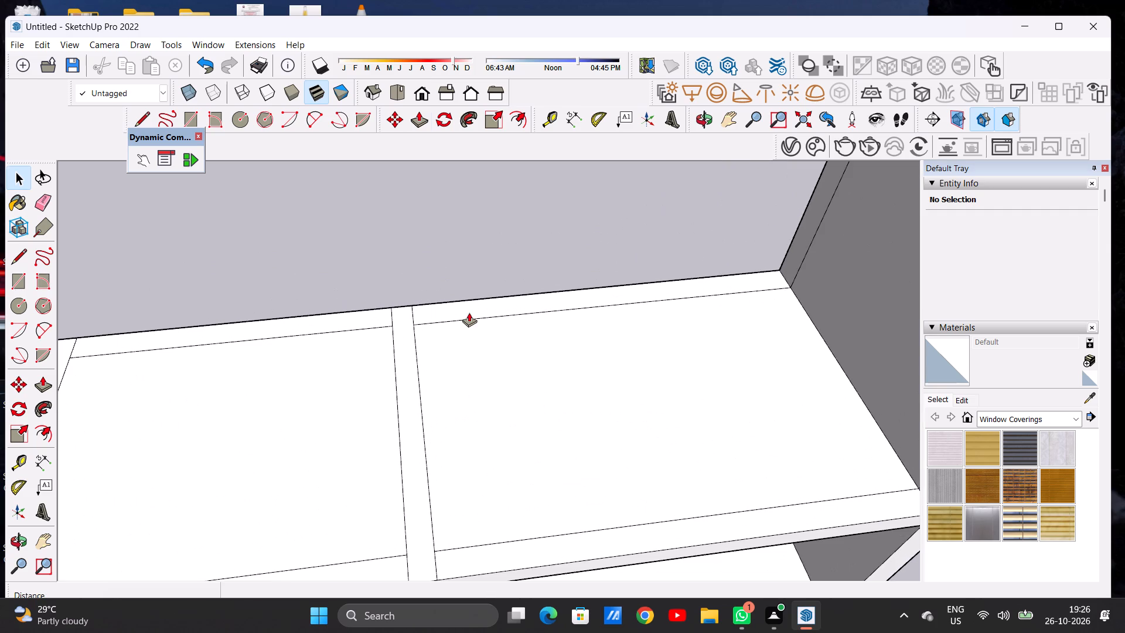
scroll(473, 305, "up", 3)
left_click(473, 305)
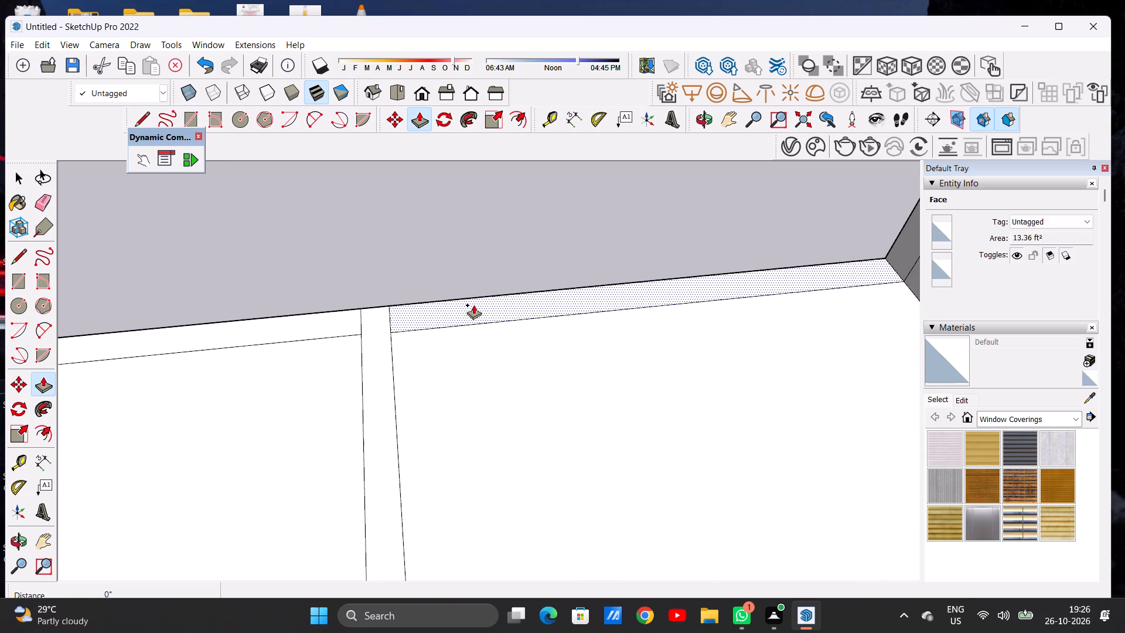
scroll(489, 291, "down", 12)
scroll(625, 196, "up", 8)
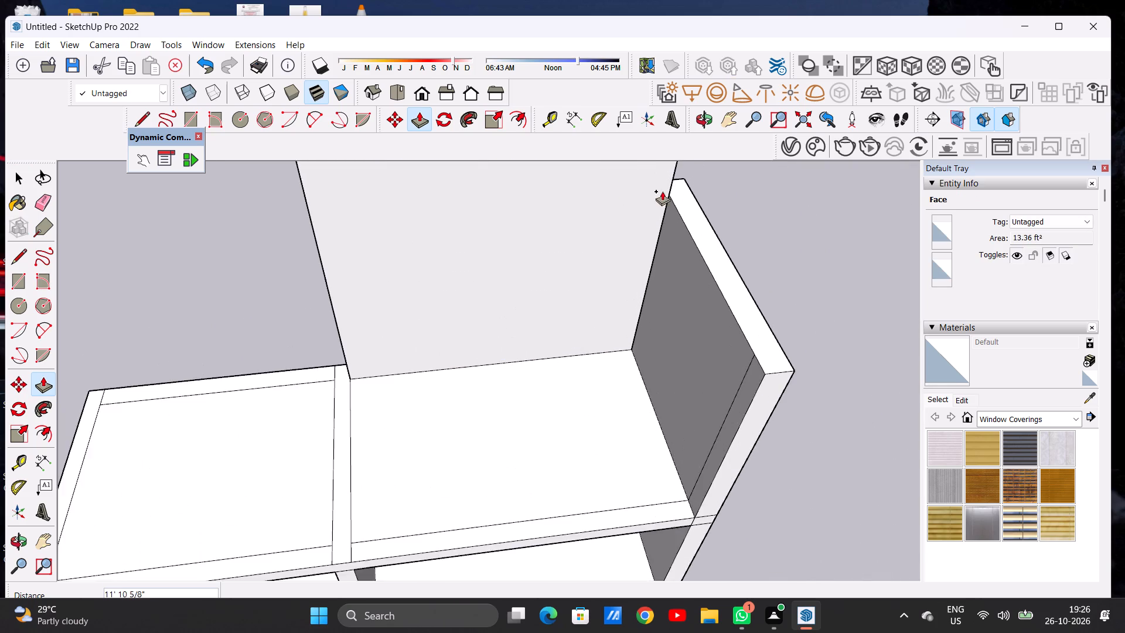
scroll(662, 191, "up", 3)
left_click(676, 203)
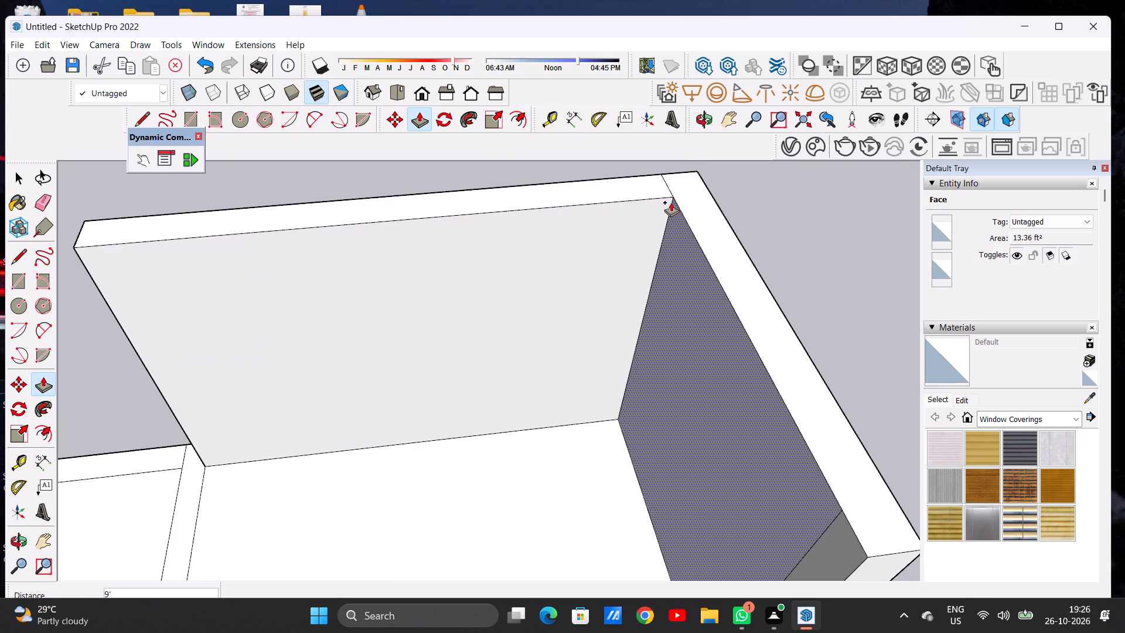
key("space")
scroll(621, 241, "down", 10)
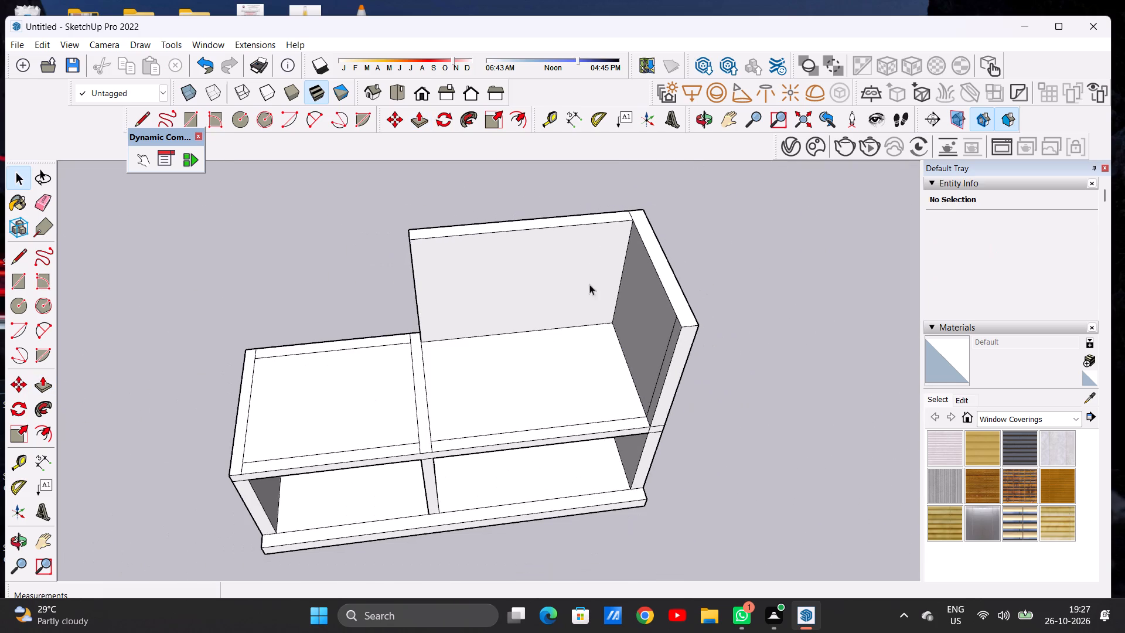
Draw two parallel lines about 13' 9" long across the larger bay's slab, outlining a wall strip set back from the front edge.
middle_click_drag(585, 339, 561, 367)
scroll(580, 371, "up", 2)
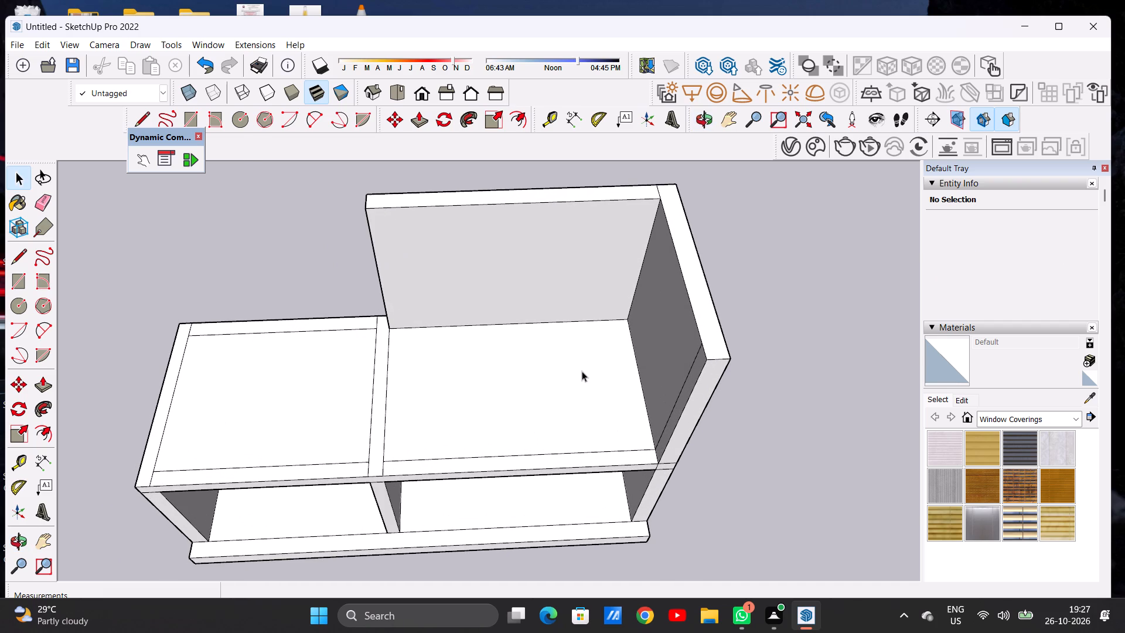
scroll(612, 343, "down", 4)
scroll(625, 435, "up", 5)
middle_click_drag(620, 331, 618, 375)
scroll(627, 344, "down", 6)
scroll(623, 345, "up", 4)
key("l")
middle_click_drag(619, 342, 615, 344)
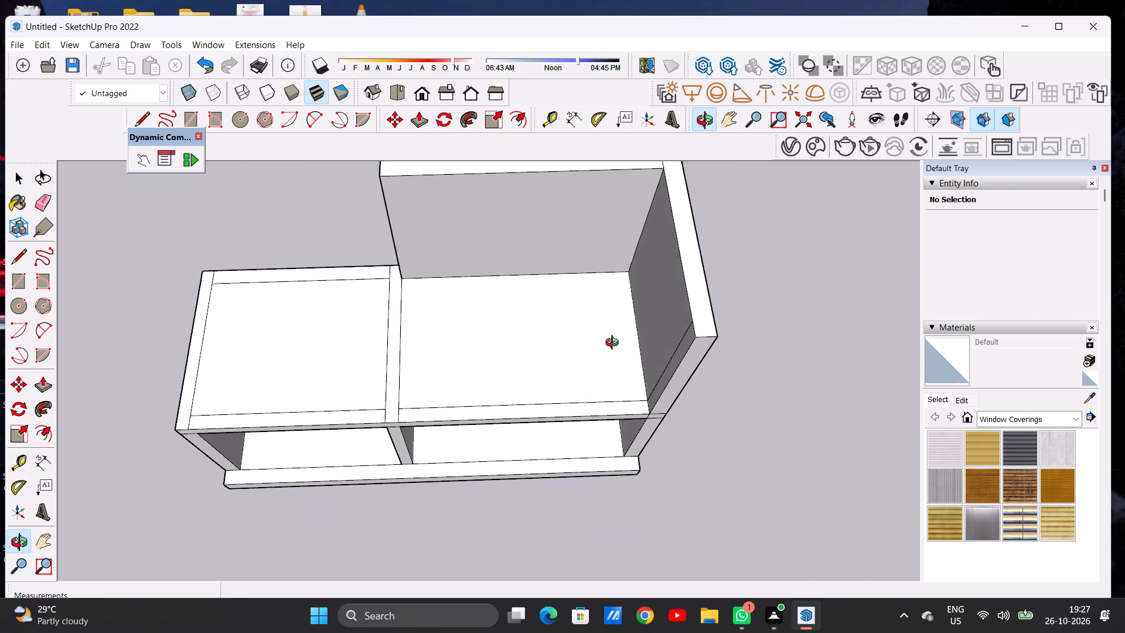
middle_click_drag(615, 344, 606, 357)
scroll(612, 358, "up", 2)
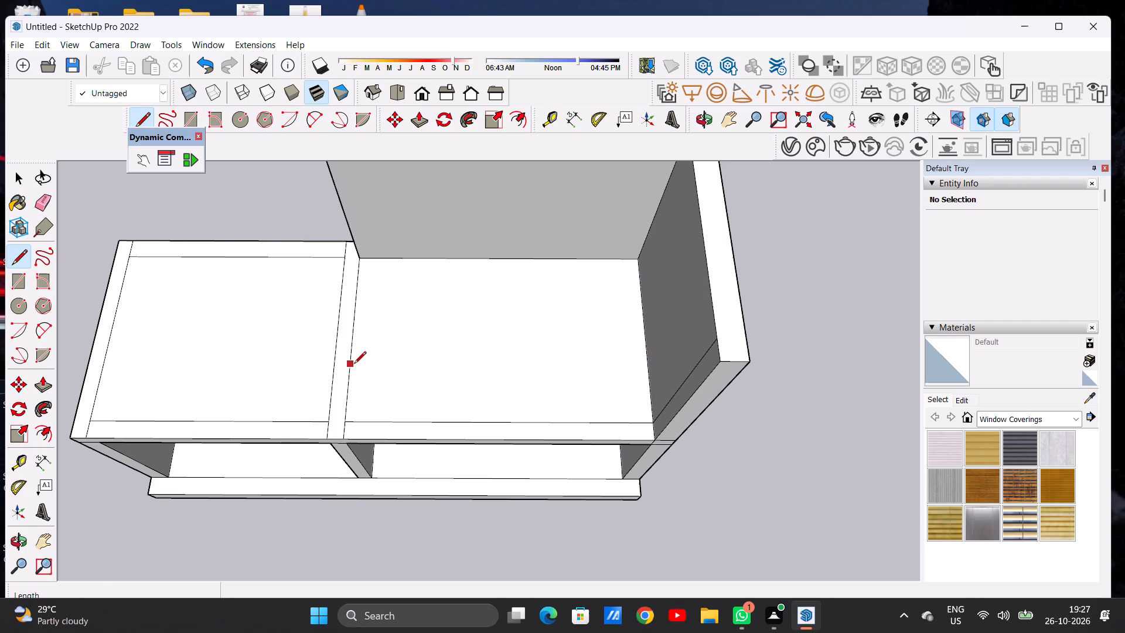
left_click(353, 371)
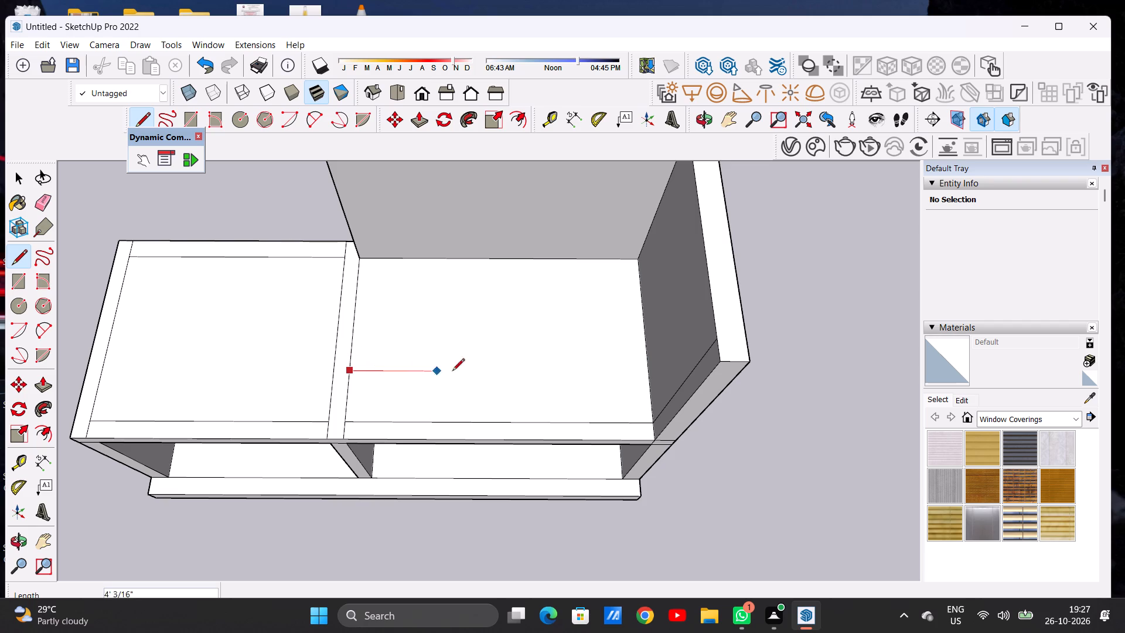
left_click(652, 369)
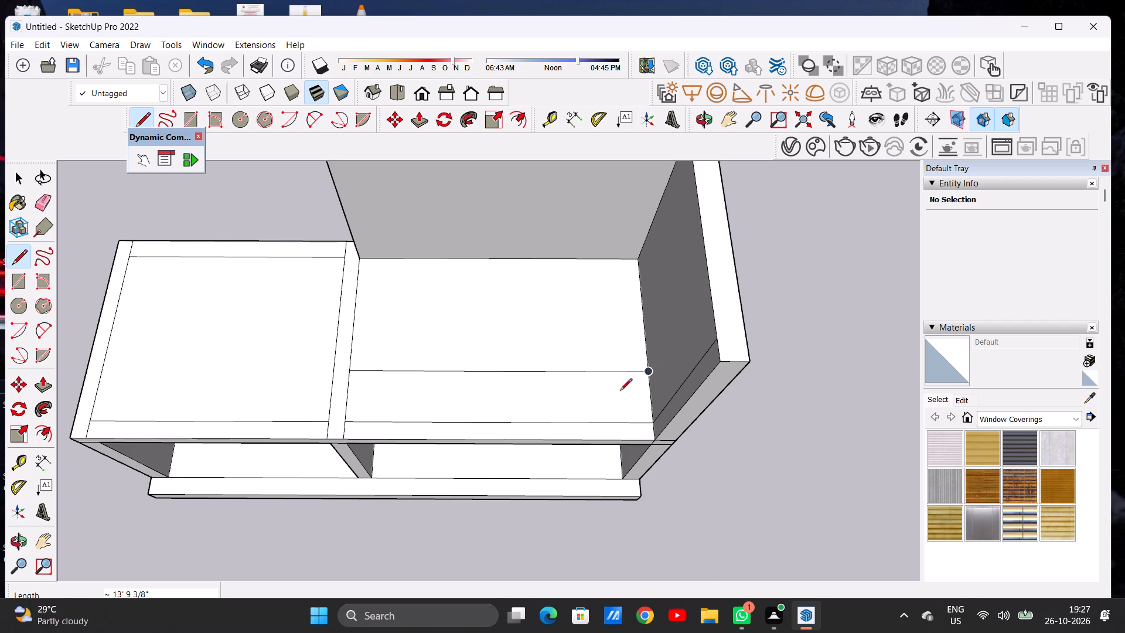
scroll(625, 403, "up", 3)
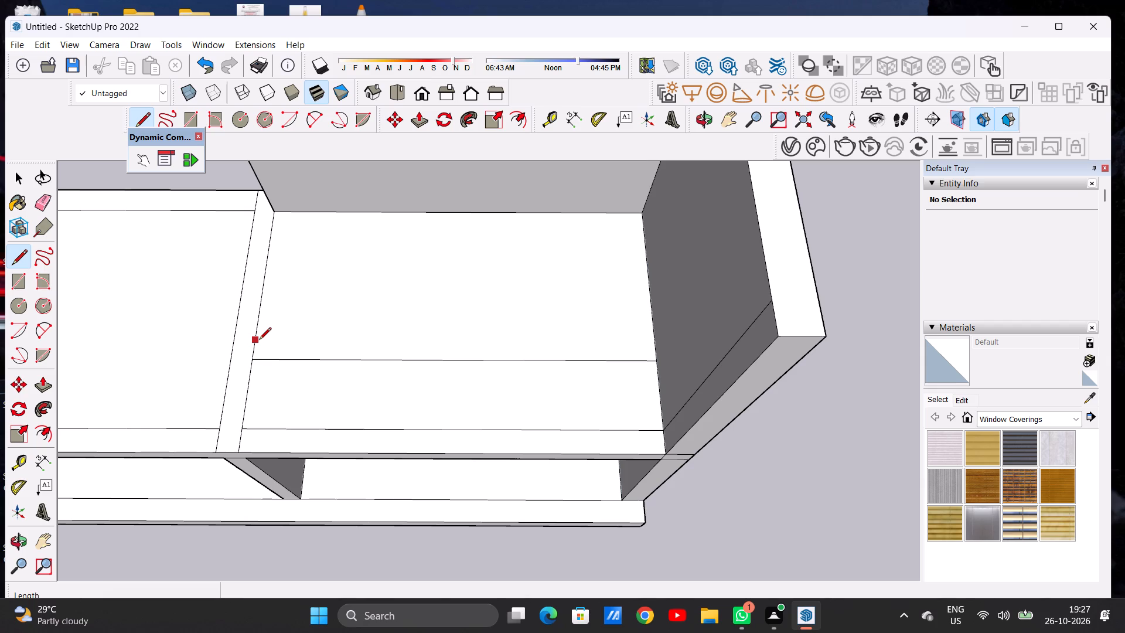
left_click(259, 341)
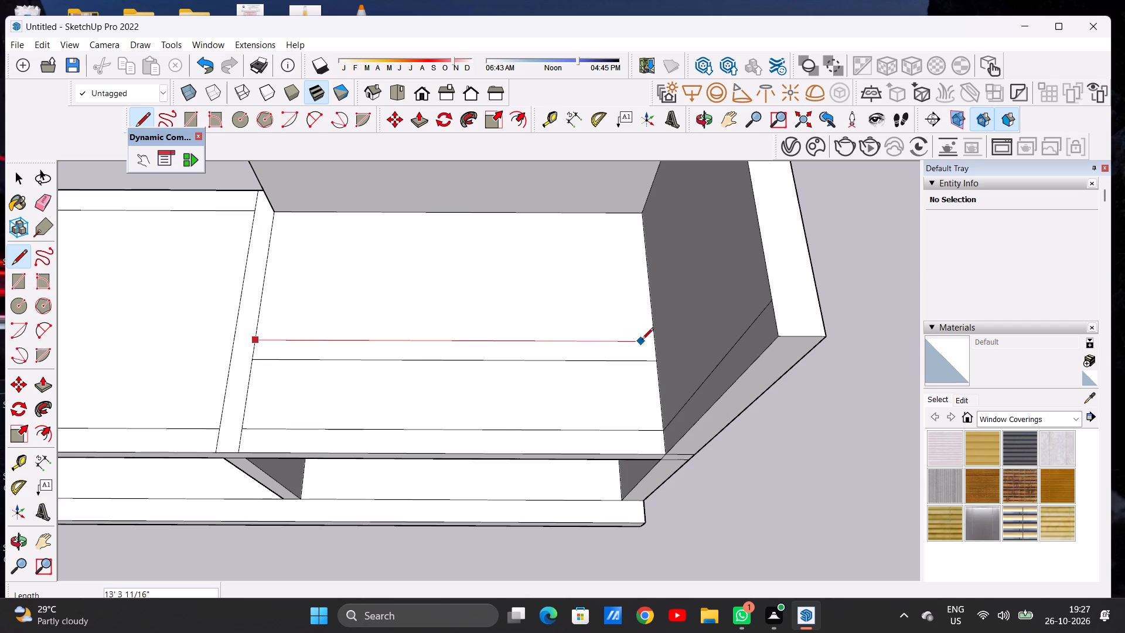
left_click(649, 340)
key("space")
Push/Pull the new cross-wall strip in the larger bay up 9', level with the top of the end wall.
scroll(646, 393, "down", 1)
scroll(647, 394, "up", 1)
scroll(647, 394, "down", 3)
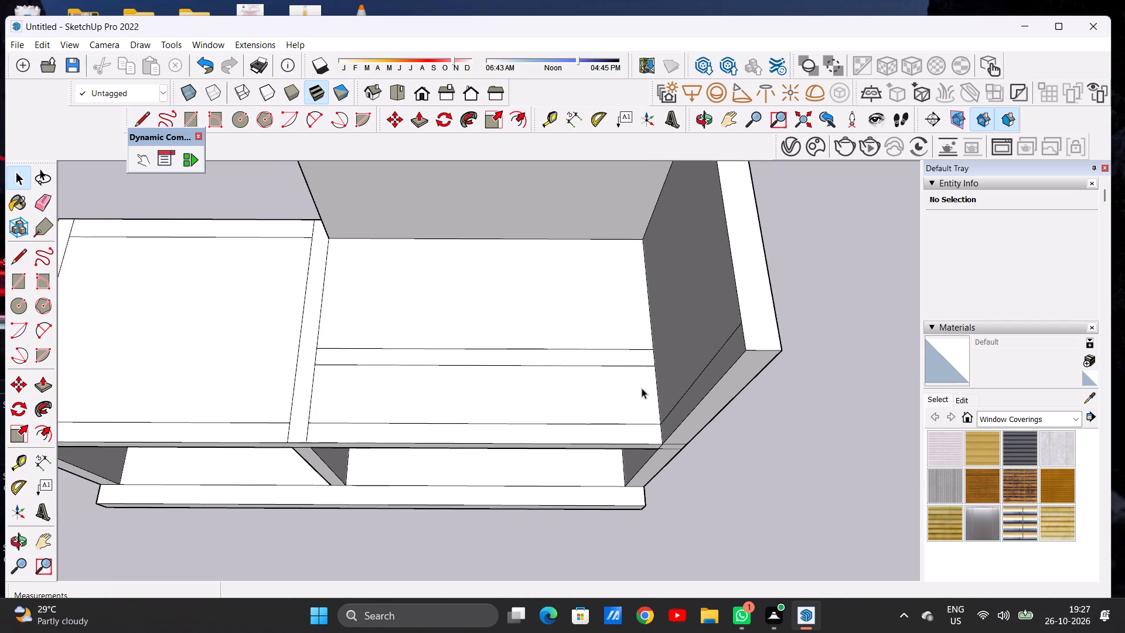
scroll(642, 388, "down", 5)
middle_click_drag(631, 380, 646, 320)
scroll(628, 342, "up", 5)
key("p")
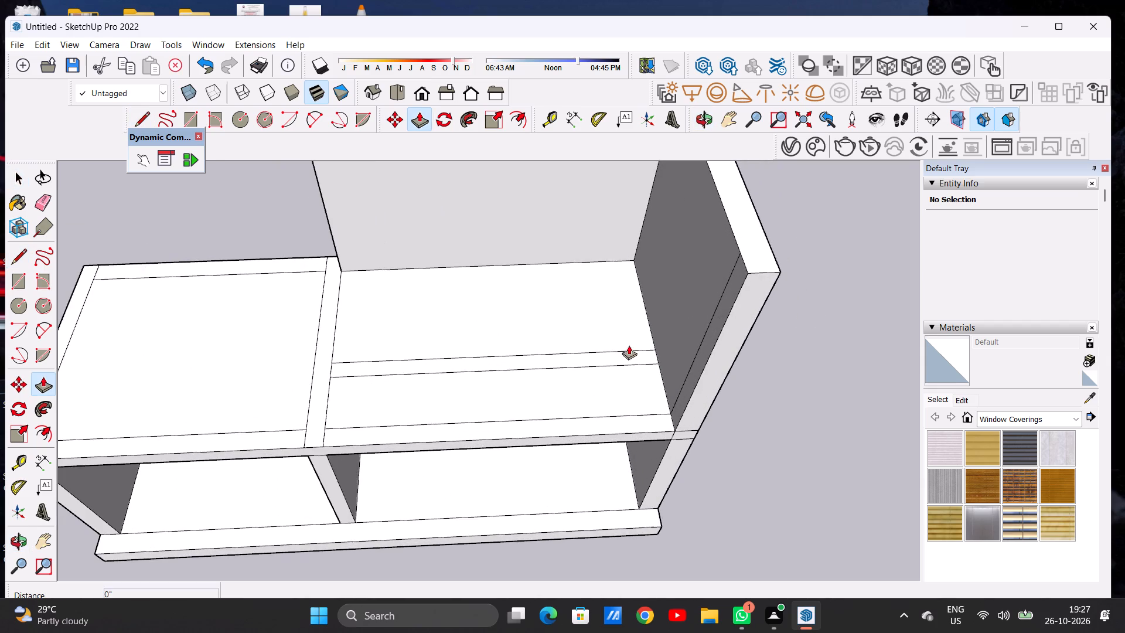
scroll(634, 346, "up", 11)
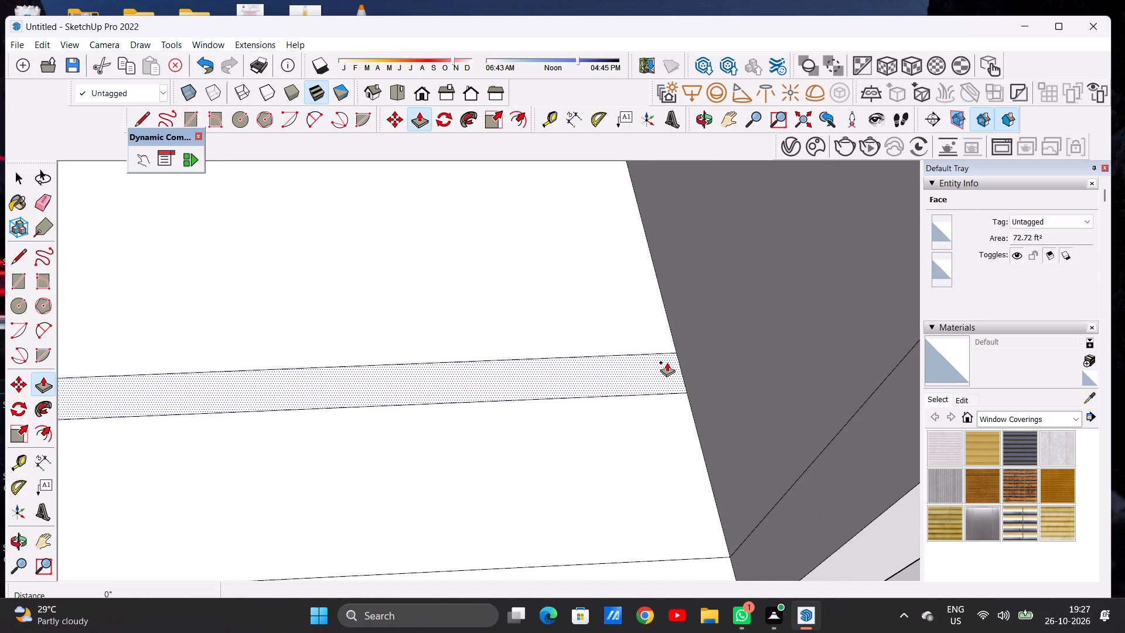
left_click(667, 362)
scroll(669, 336, "down", 20)
scroll(669, 336, "down", 1)
scroll(690, 285, "up", 4)
scroll(690, 285, "down", 1)
scroll(690, 285, "up", 6)
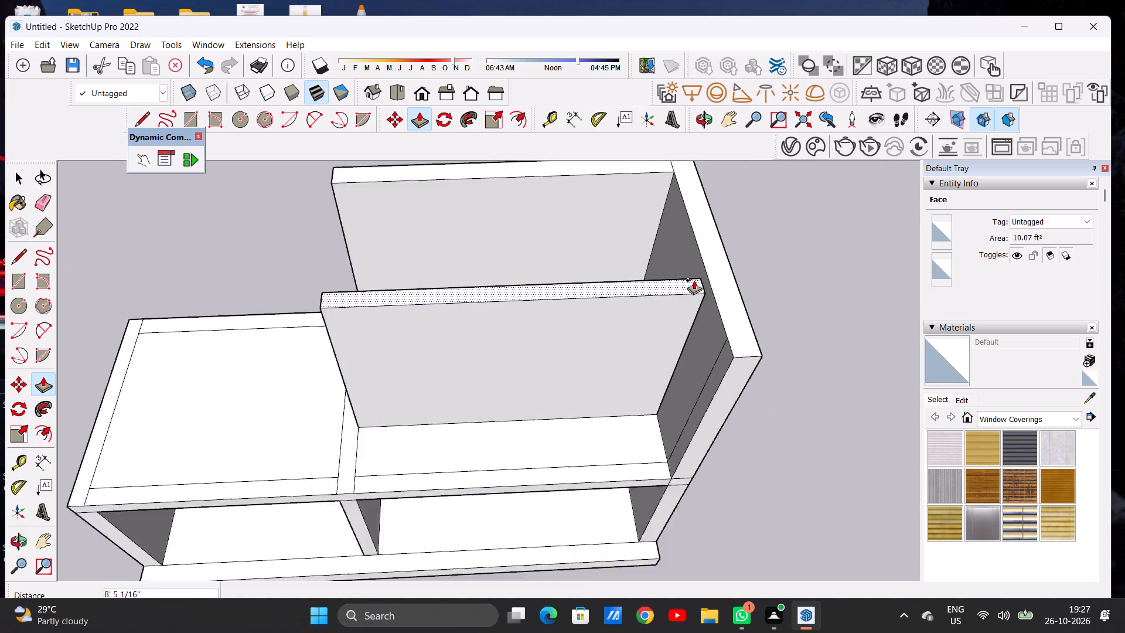
scroll(694, 280, "up", 3)
left_click(758, 401)
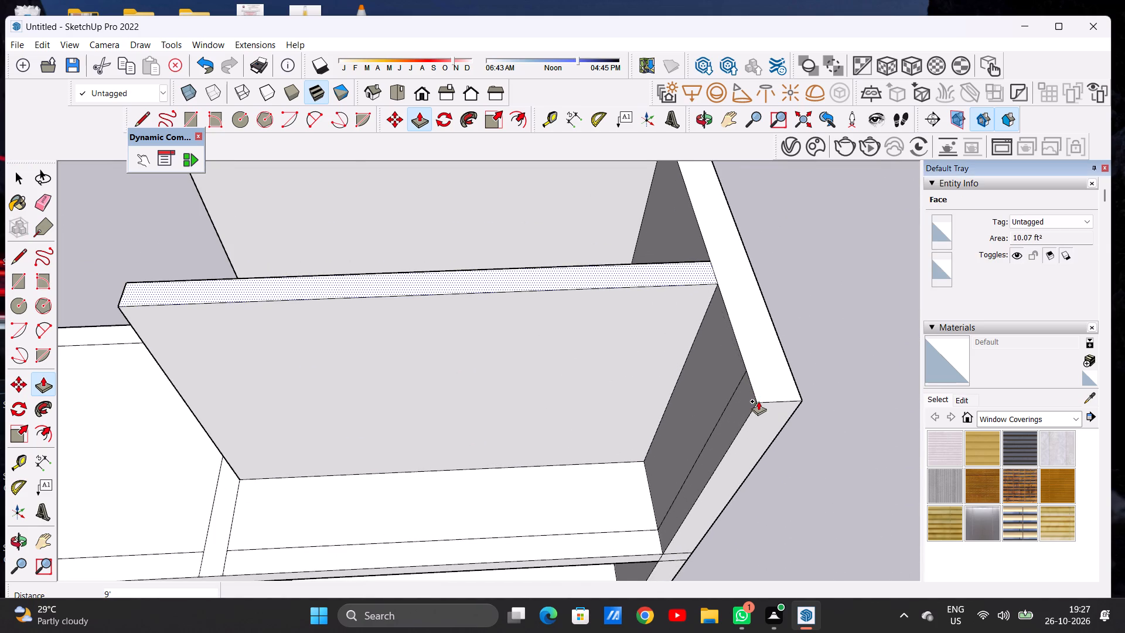
key("space")
Examine the larger bay's first-floor walls and the two-bay structure below from the front, from above and at an angle.
scroll(677, 380, "down", 12)
middle_click_drag(595, 417, 588, 355)
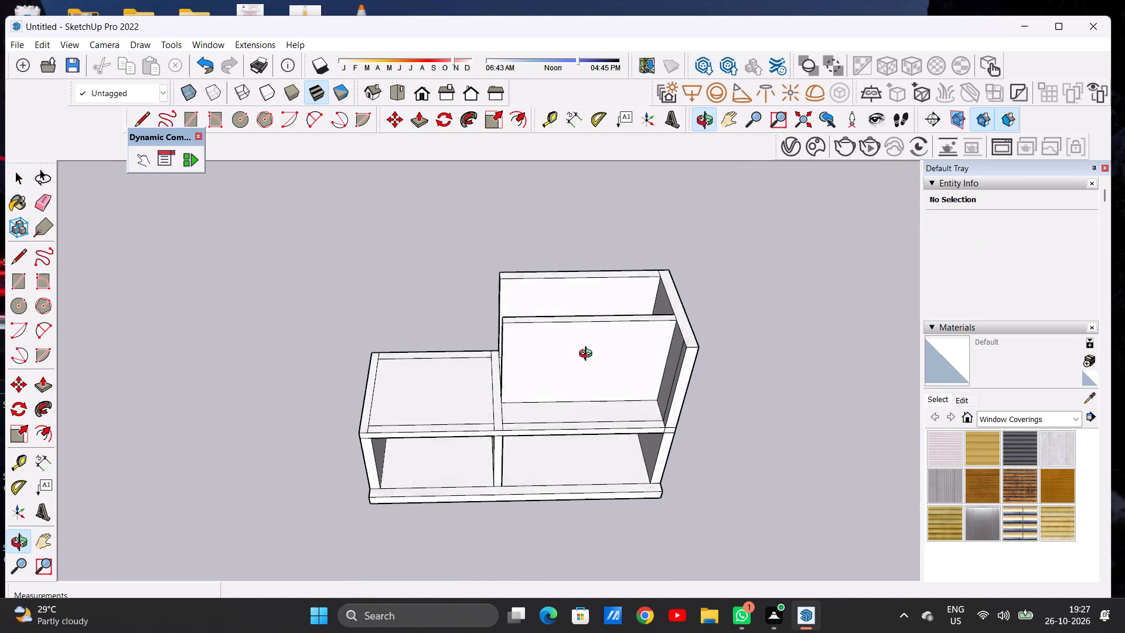
middle_click_drag(588, 355, 588, 348)
scroll(594, 377, "up", 1)
middle_click_drag(602, 389, 591, 373)
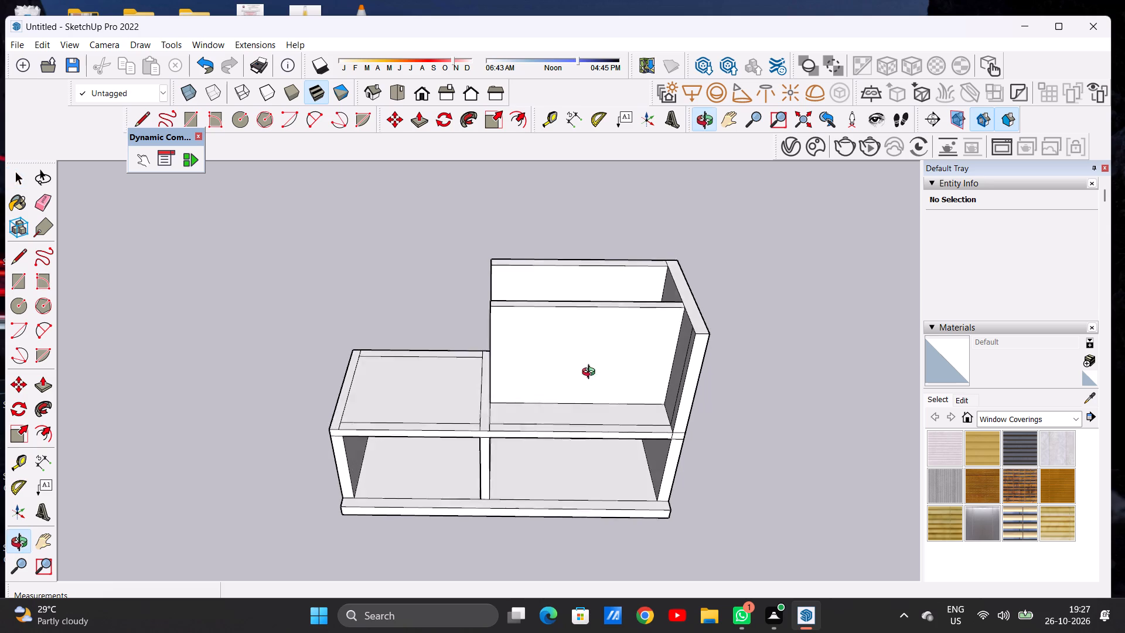
middle_click_drag(591, 373, 580, 321)
scroll(592, 328, "up", 3)
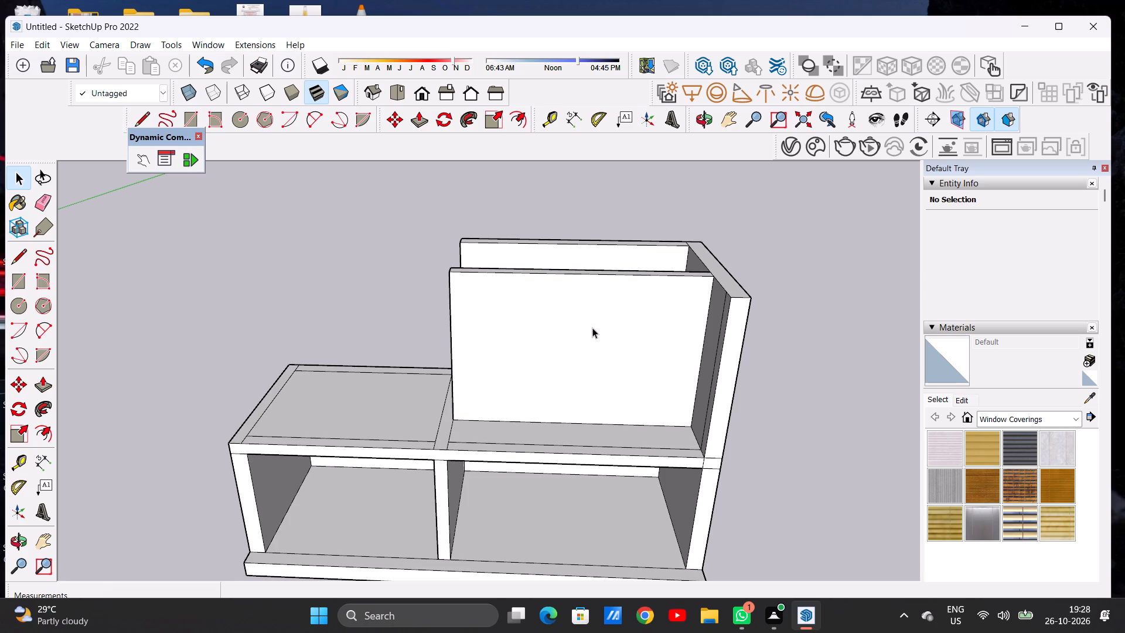
scroll(545, 321, "down", 7)
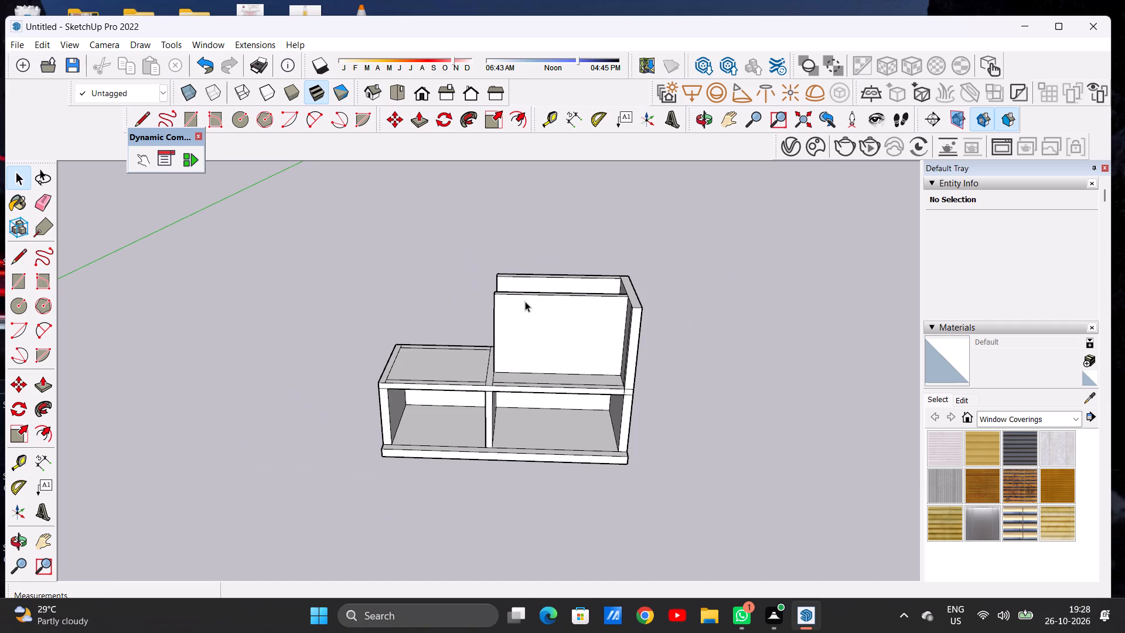
scroll(564, 335, "up", 7)
scroll(564, 335, "down", 2)
middle_click_drag(576, 355, 587, 243)
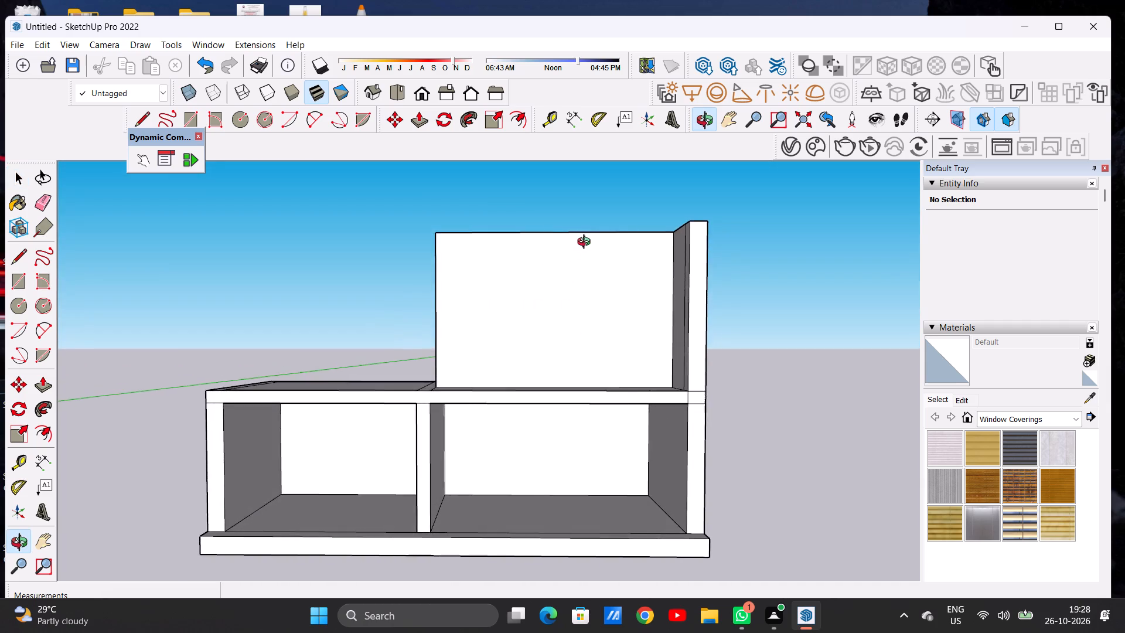
middle_click_drag(587, 243, 574, 310)
scroll(571, 330, "down", 6)
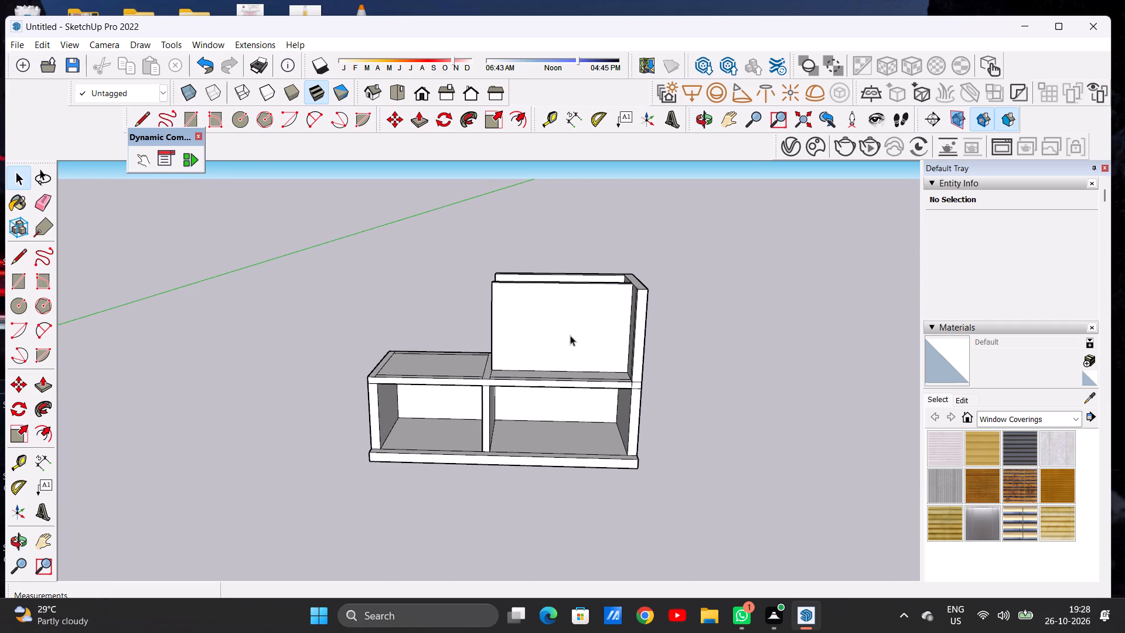
scroll(553, 322, "up", 3)
scroll(553, 322, "down", 1)
scroll(553, 322, "up", 2)
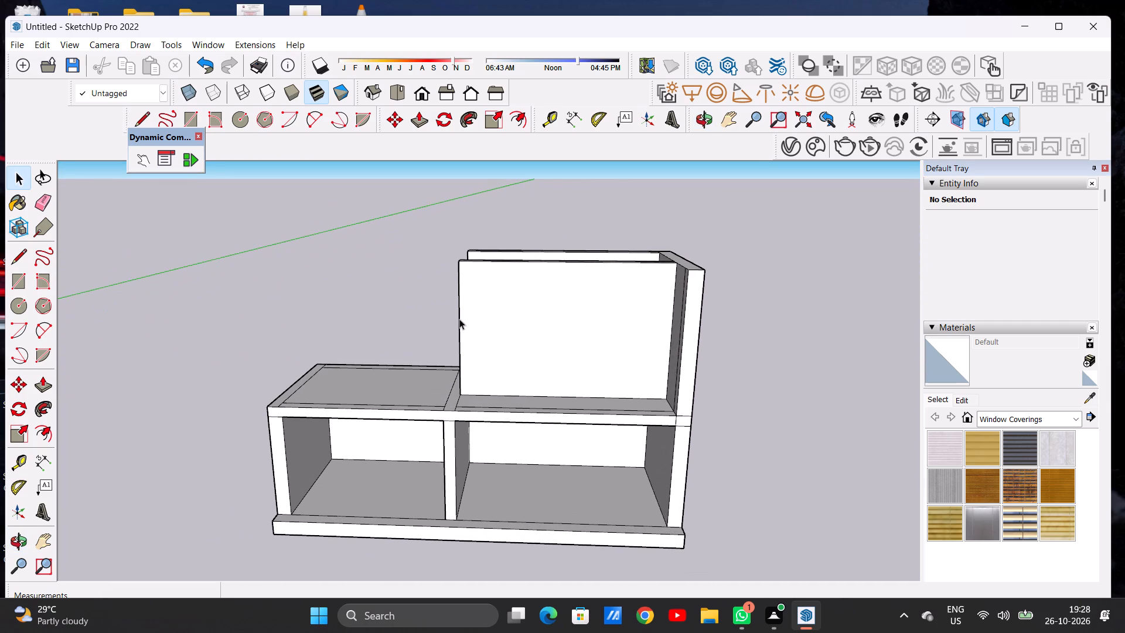
scroll(511, 331, "down", 4)
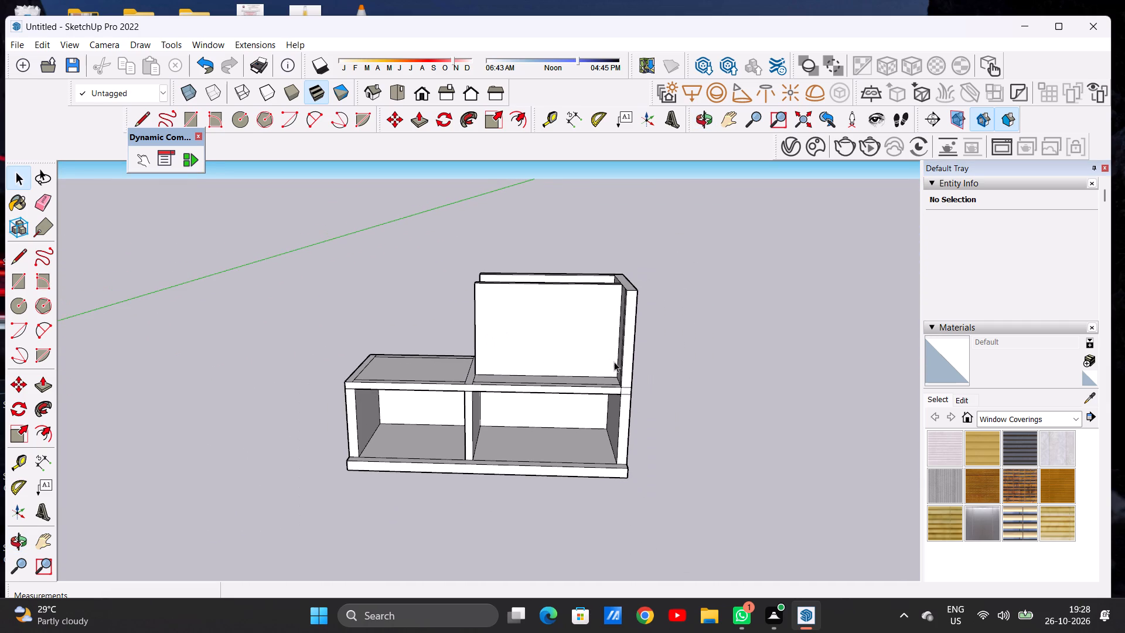
middle_click_drag(504, 348, 530, 373)
middle_click_drag(537, 376, 618, 441)
scroll(486, 373, "up", 1)
scroll(485, 373, "down", 1)
scroll(485, 373, "up", 2)
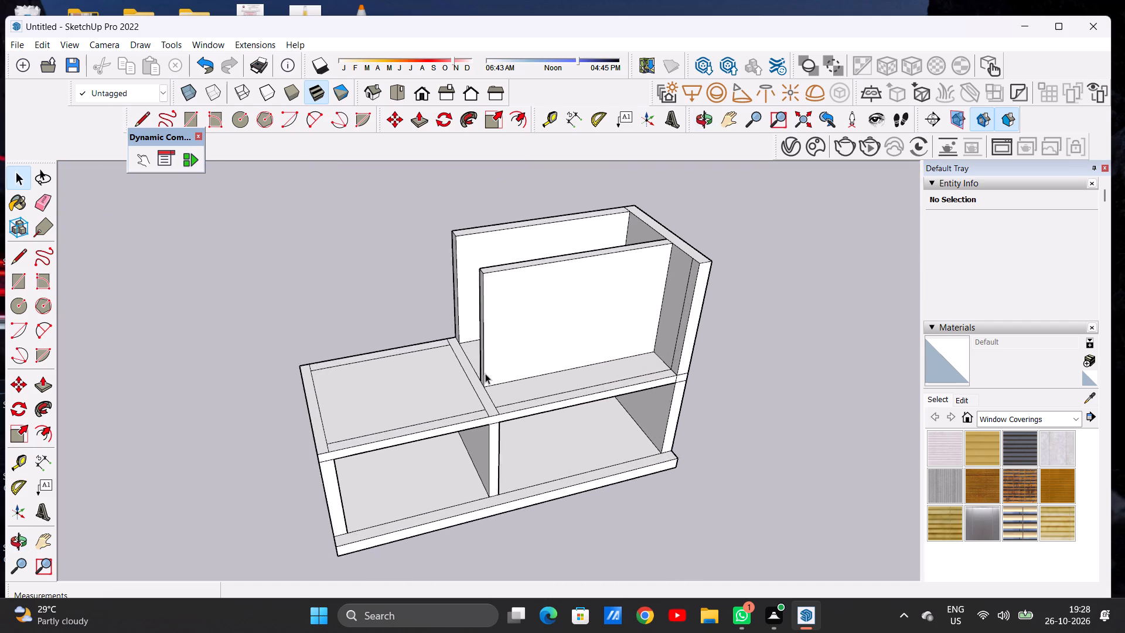
scroll(485, 373, "up", 3)
scroll(463, 345, "down", 5)
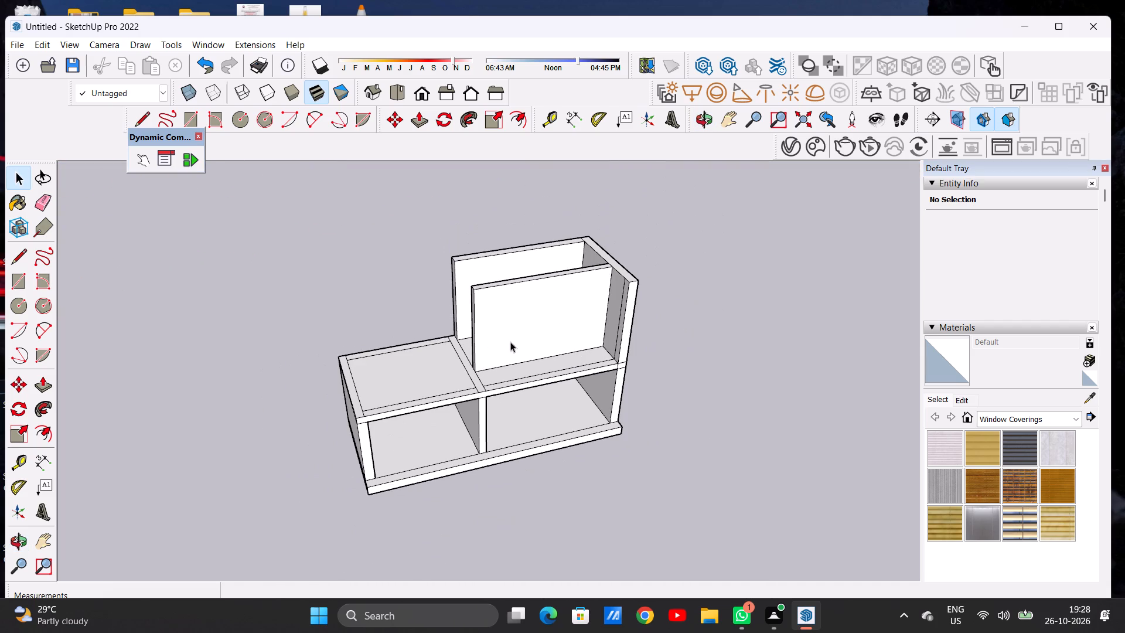
middle_click_drag(534, 335, 420, 290)
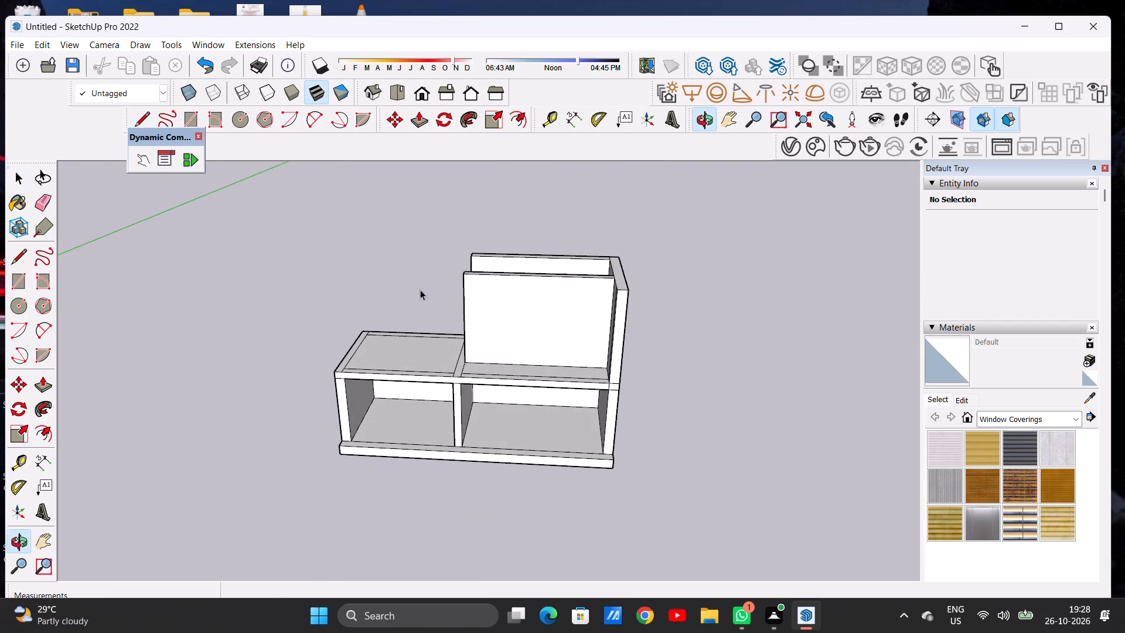
scroll(500, 307, "up", 4)
scroll(516, 330, "down", 4)
middle_click_drag(506, 362, 513, 284)
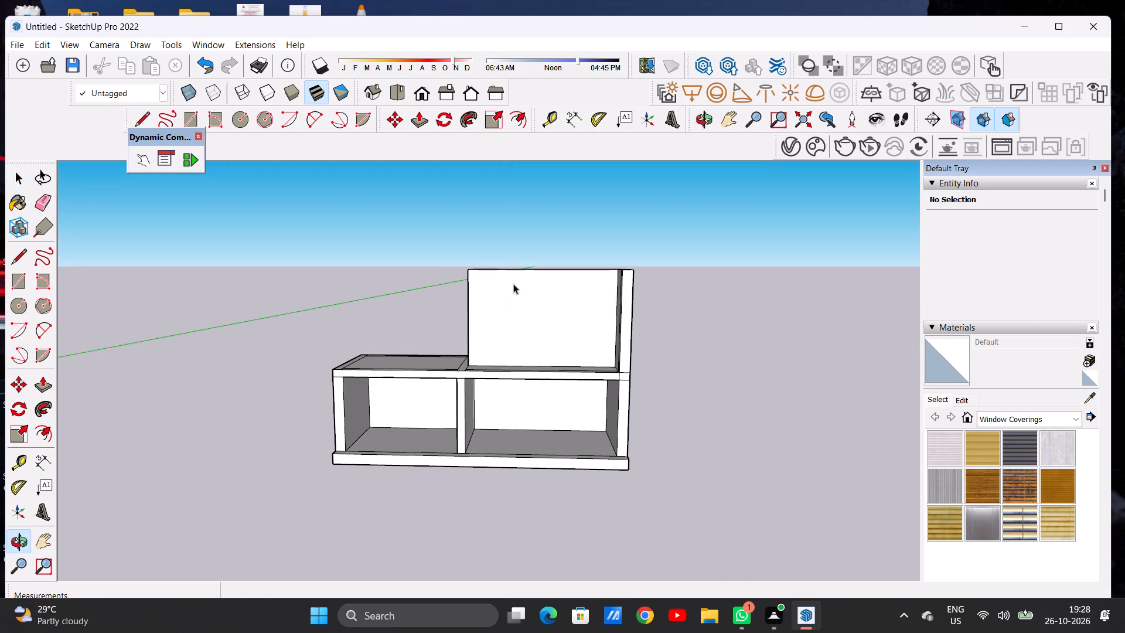
scroll(535, 334, "down", 4)
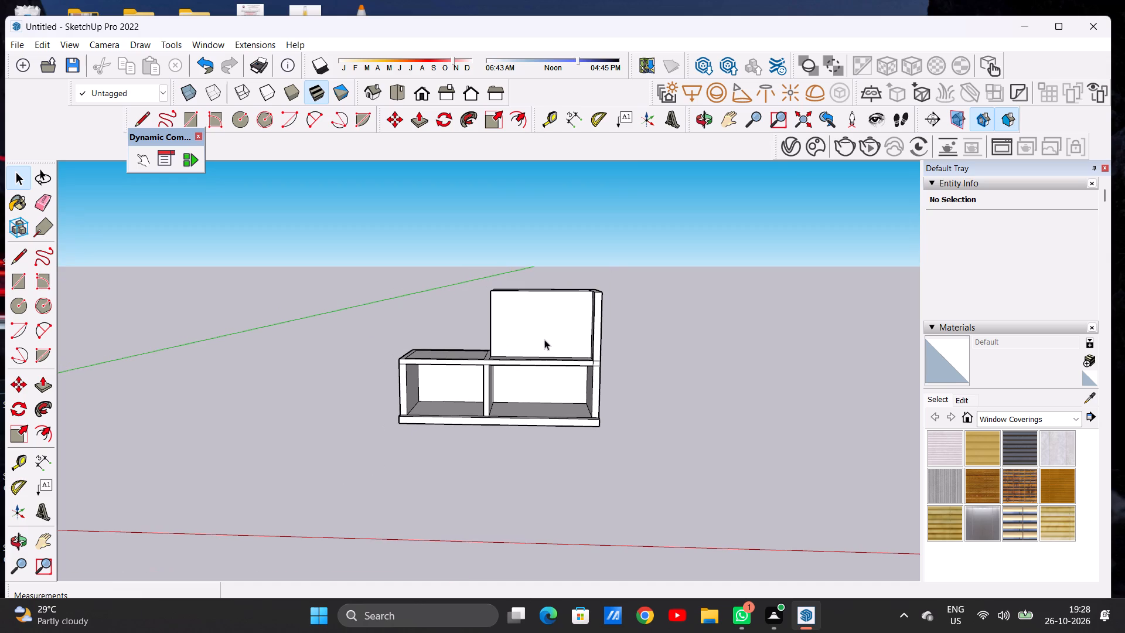
scroll(546, 340, "up", 6)
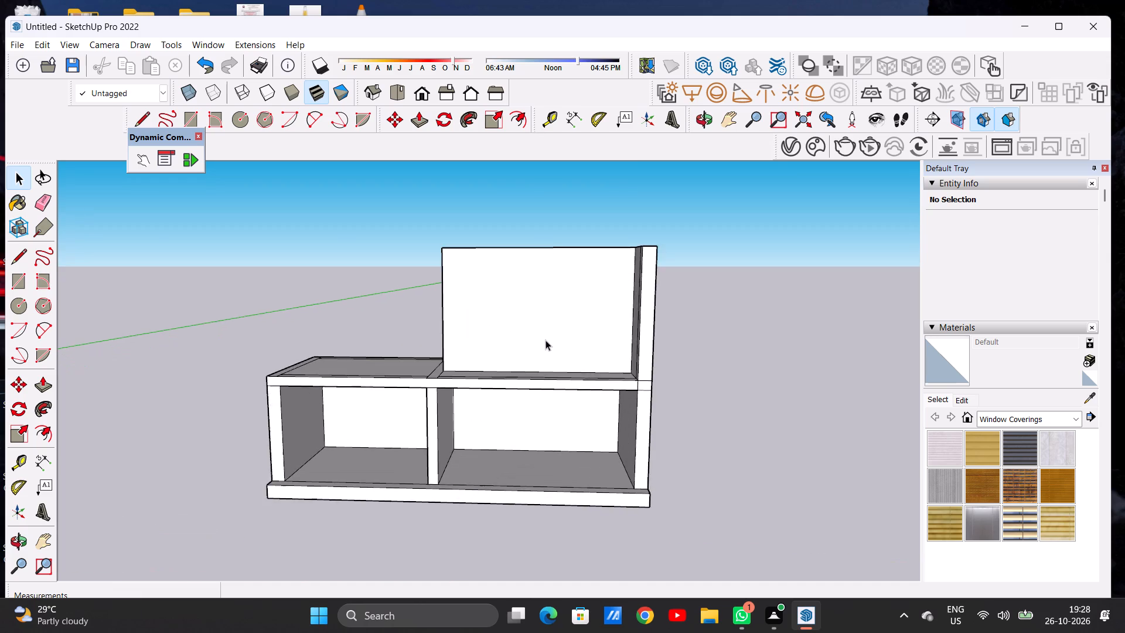
middle_click_drag(546, 319, 555, 421)
scroll(555, 418, "up", 1)
scroll(526, 288, "down", 3)
middle_click_drag(544, 301, 554, 318)
scroll(562, 359, "up", 6)
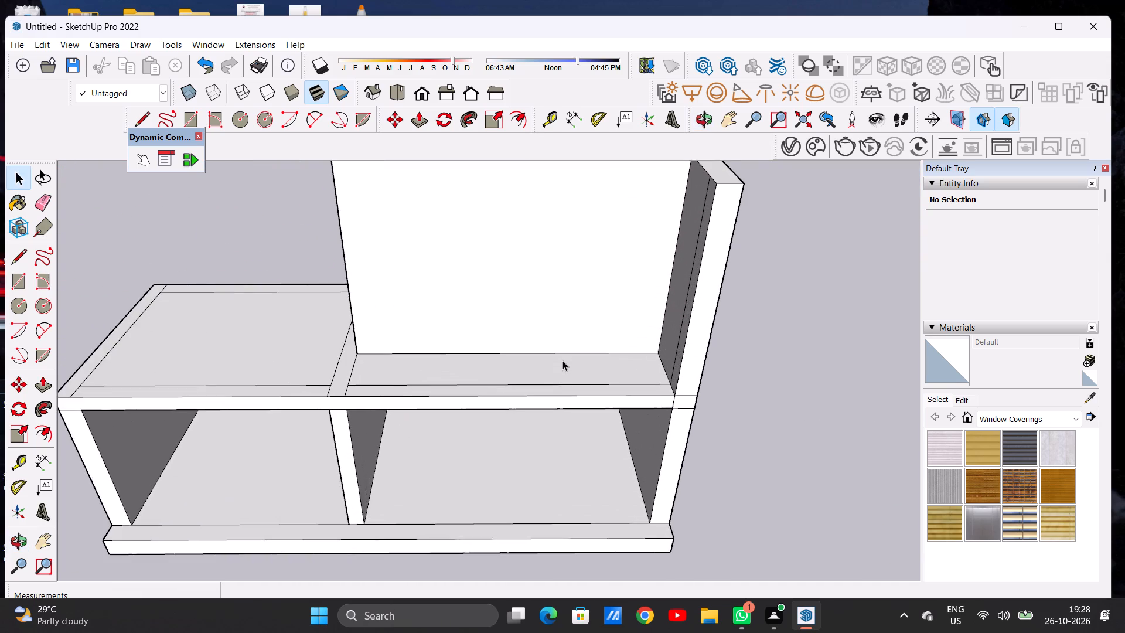
middle_click_drag(559, 361, 551, 291)
middle_click(551, 288)
middle_click(551, 287)
scroll(547, 349, "down", 11)
middle_click_drag(533, 353, 533, 303)
middle_click(533, 303)
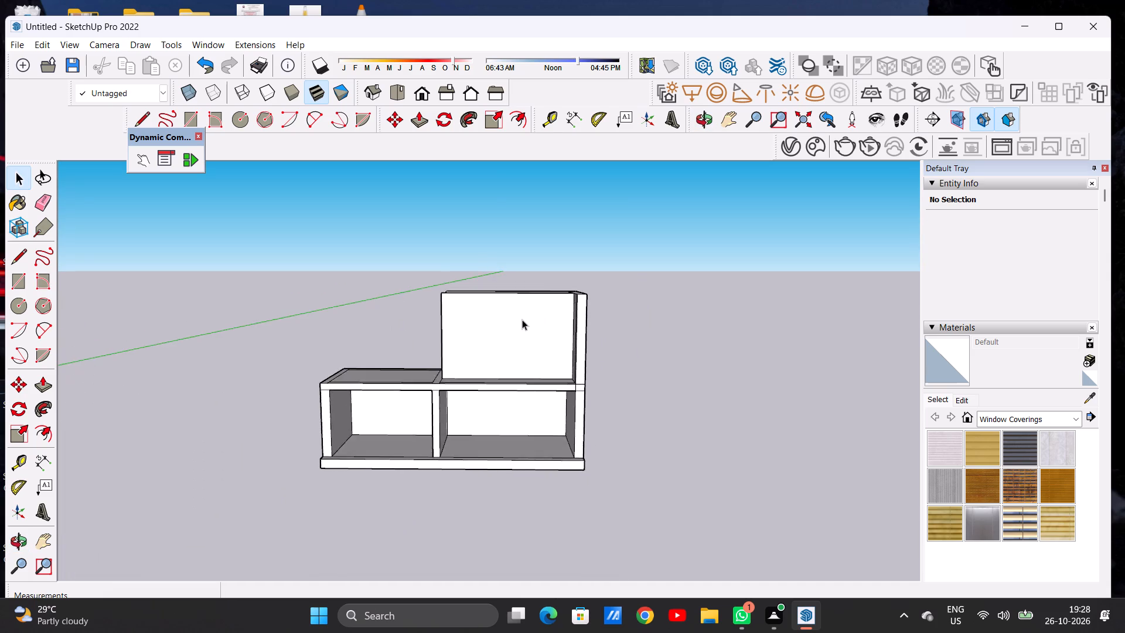
Draw an opening rectangle about 13' by 7' 1" on the front face of the larger bay's set-back wall.
scroll(521, 321, "up", 8)
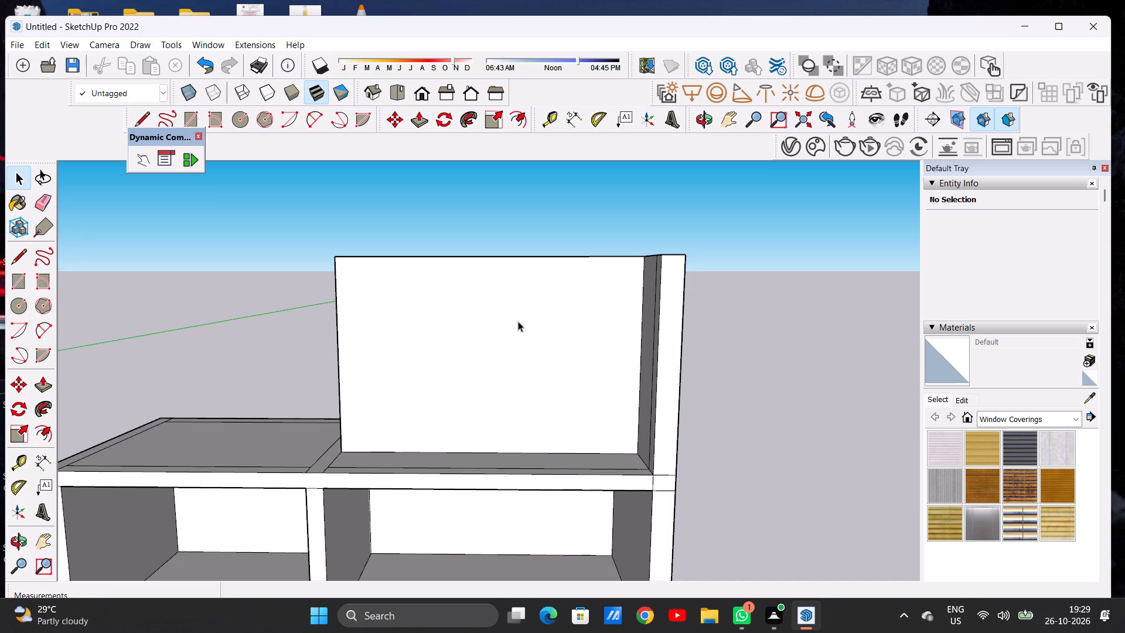
key("r")
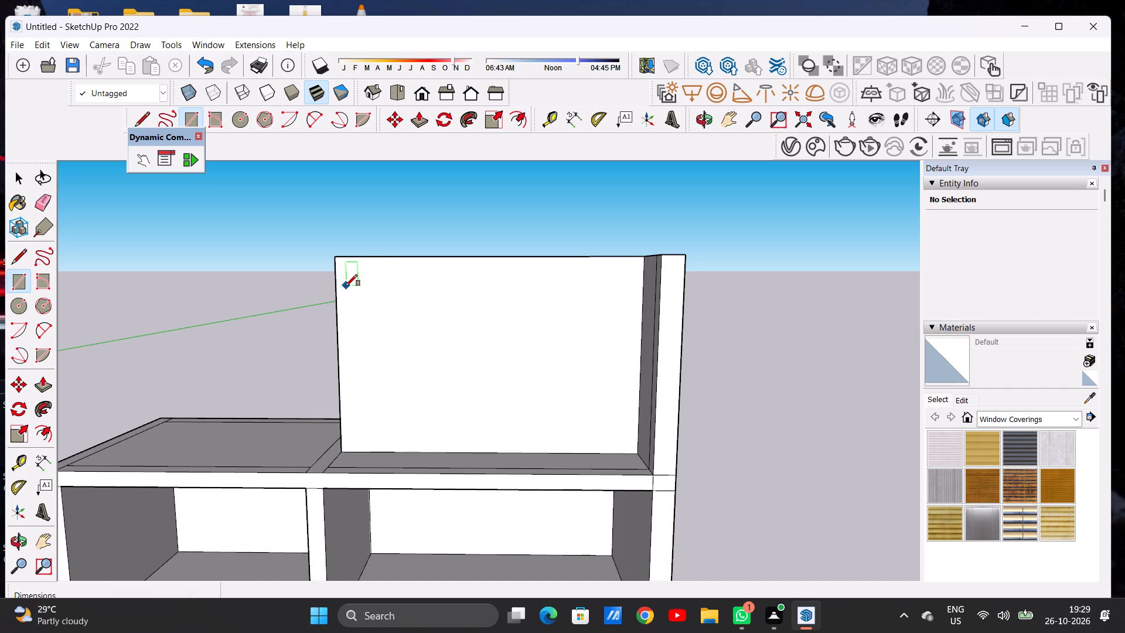
left_click(346, 286)
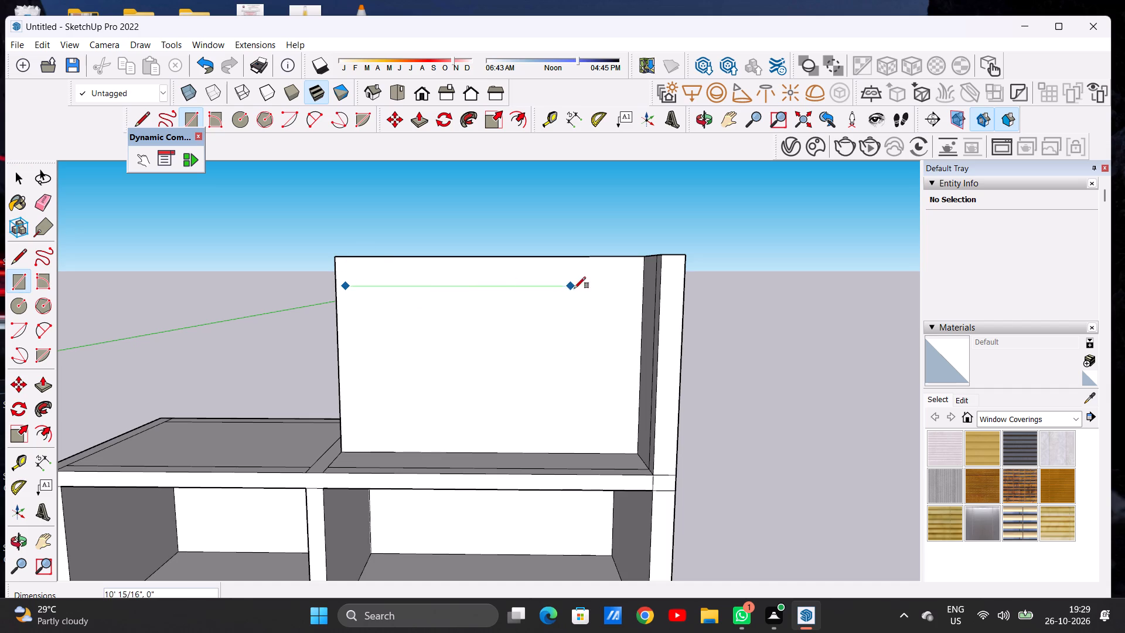
left_click(633, 441)
key("space")
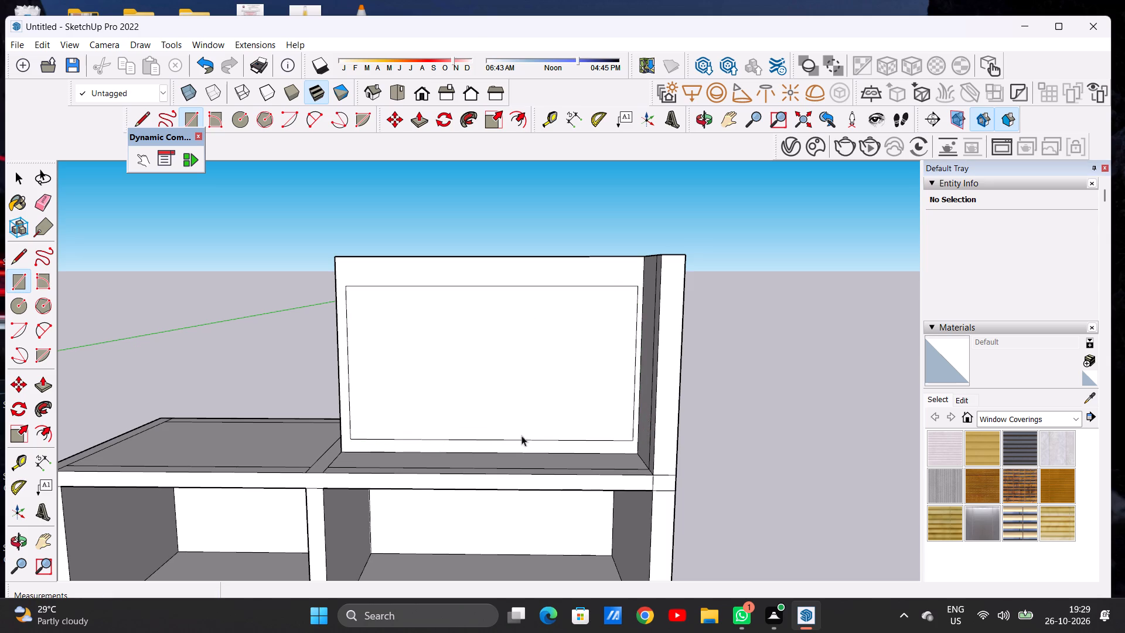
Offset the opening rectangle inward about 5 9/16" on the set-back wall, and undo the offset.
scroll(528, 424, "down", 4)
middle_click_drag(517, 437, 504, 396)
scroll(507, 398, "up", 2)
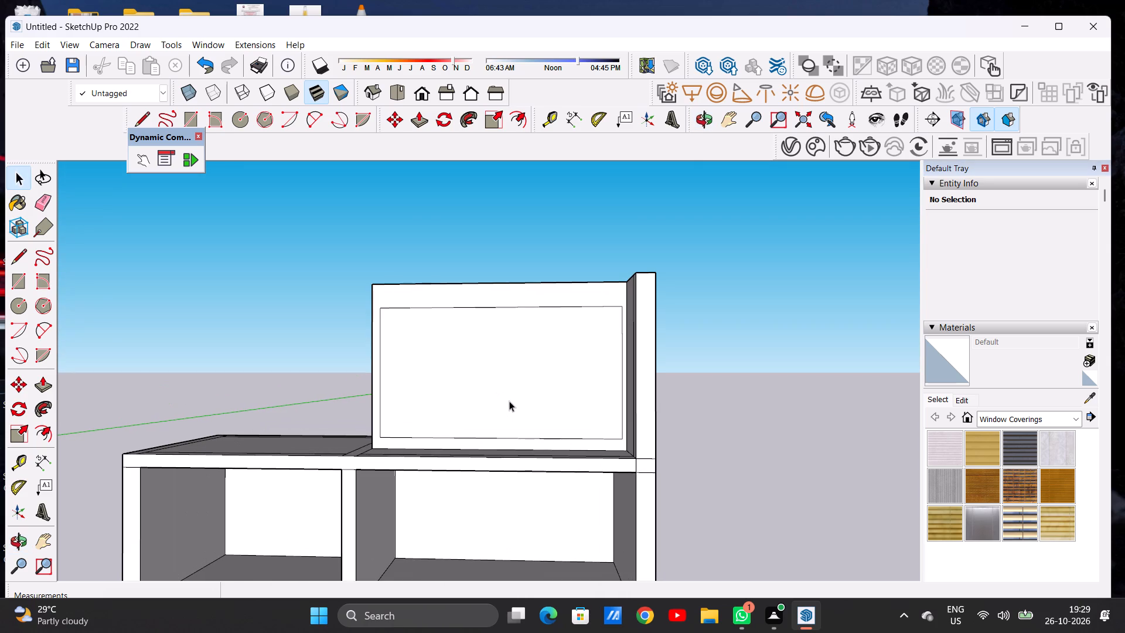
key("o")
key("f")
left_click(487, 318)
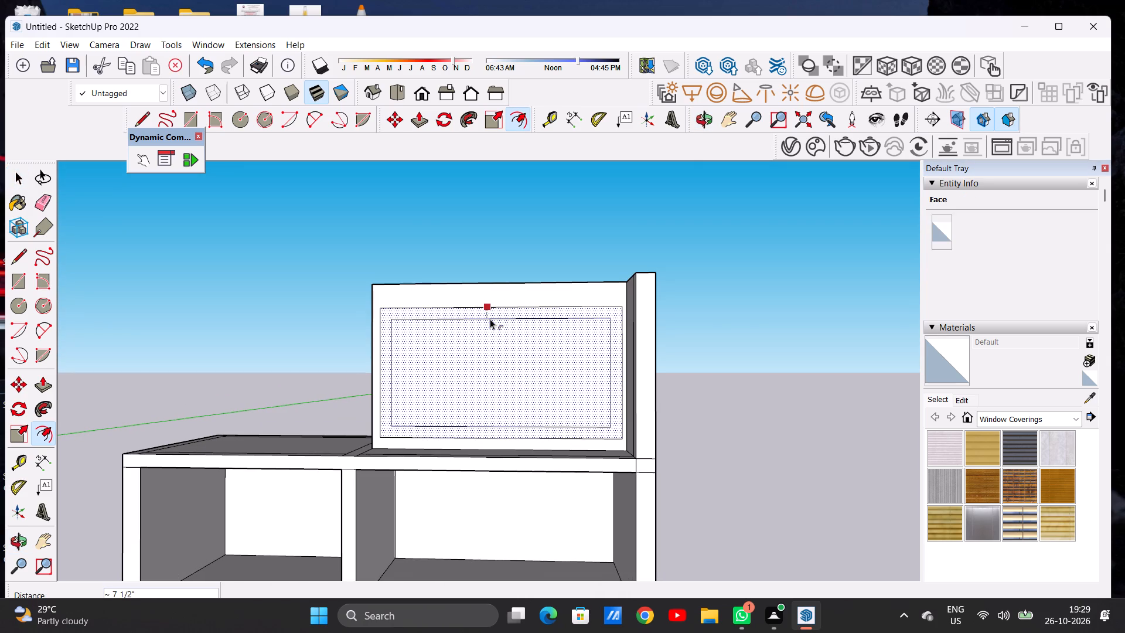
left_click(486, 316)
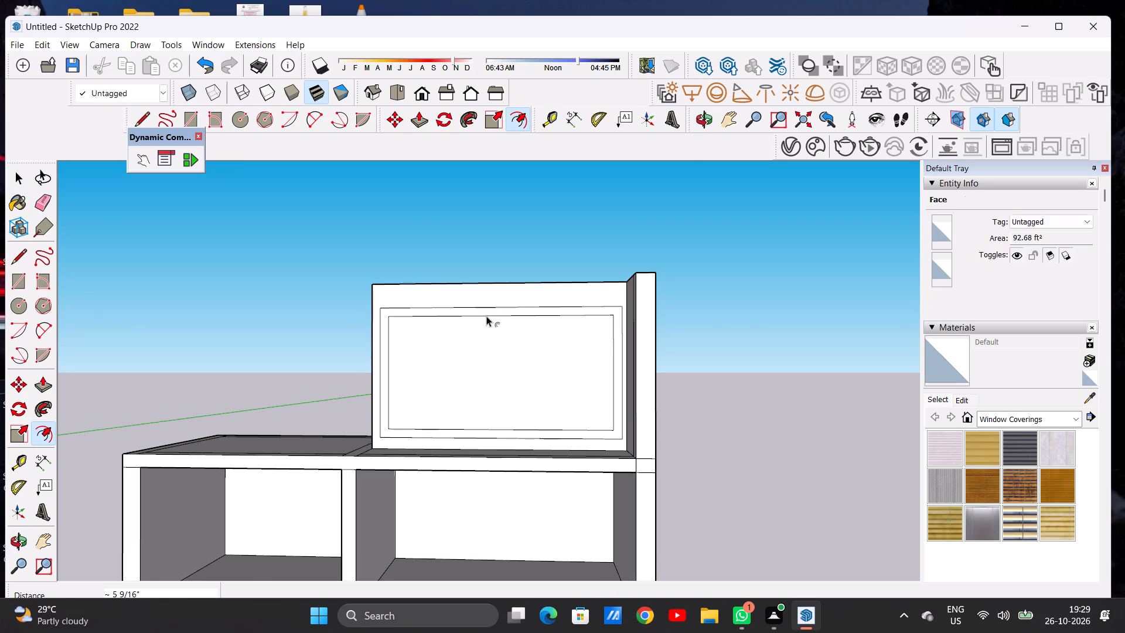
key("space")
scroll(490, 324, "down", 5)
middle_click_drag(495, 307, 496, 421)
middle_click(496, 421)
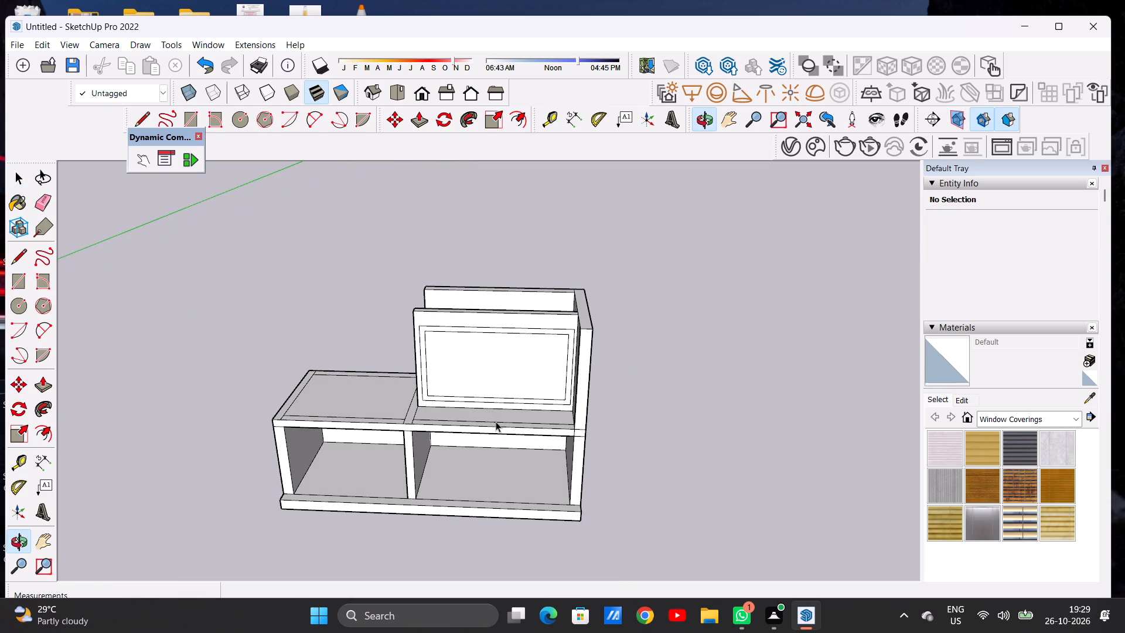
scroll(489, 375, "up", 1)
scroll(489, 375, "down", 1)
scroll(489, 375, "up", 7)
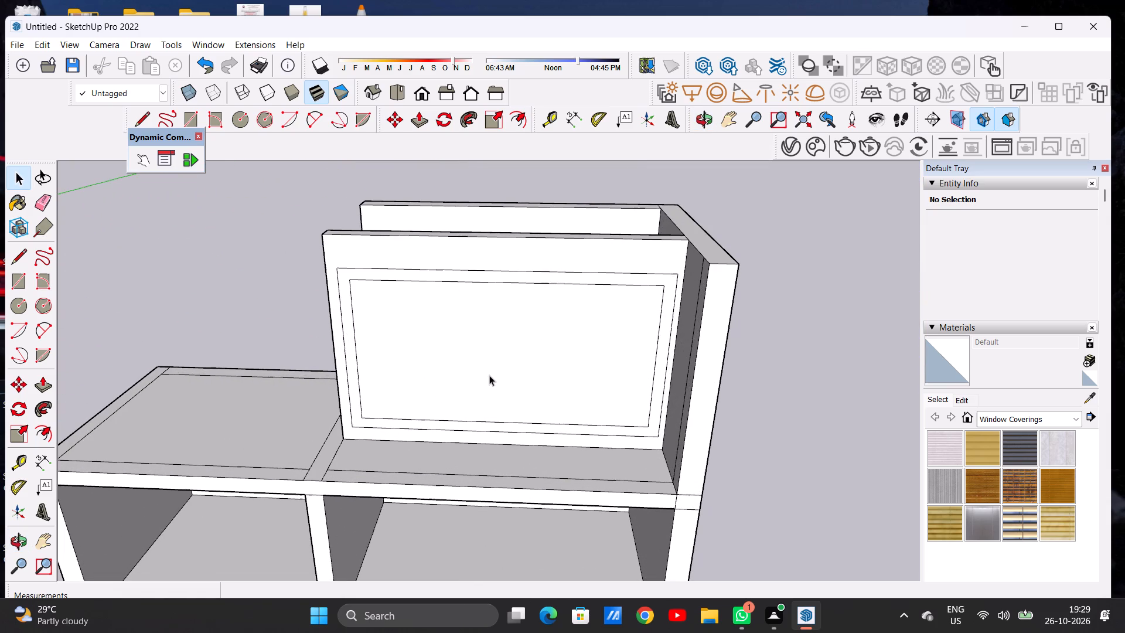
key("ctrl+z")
Push/Pull the opening rectangle about 6 3/4" into the larger bay's set-back front wall to form a recess.
scroll(483, 368, "down", 4)
middle_click_drag(500, 366, 517, 338)
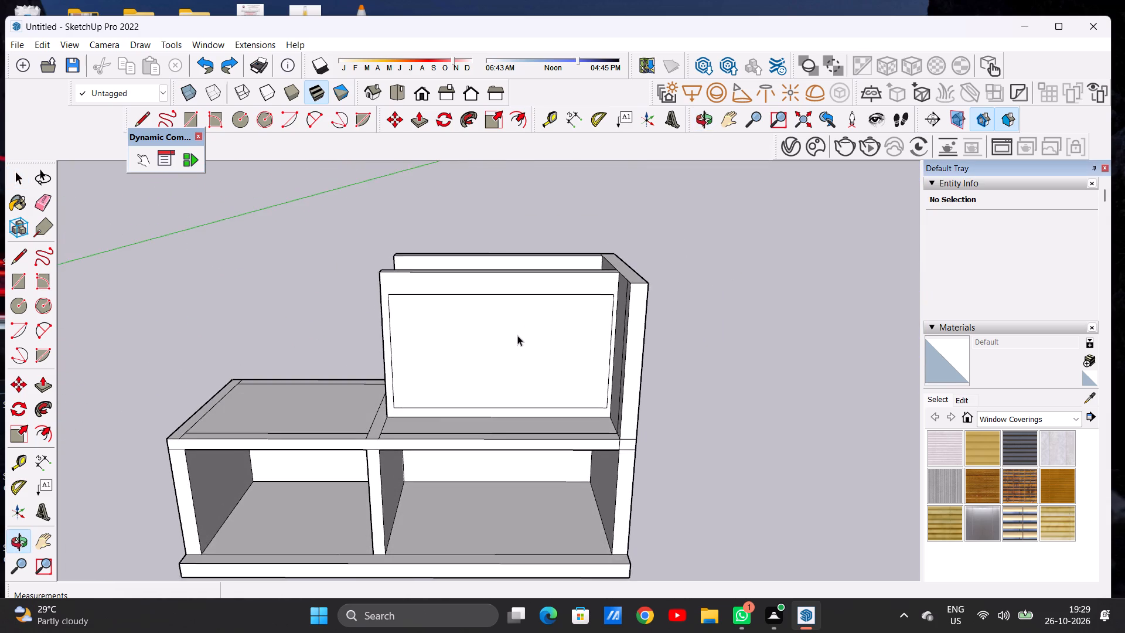
scroll(517, 335, "up", 1)
key("p")
left_click(511, 348)
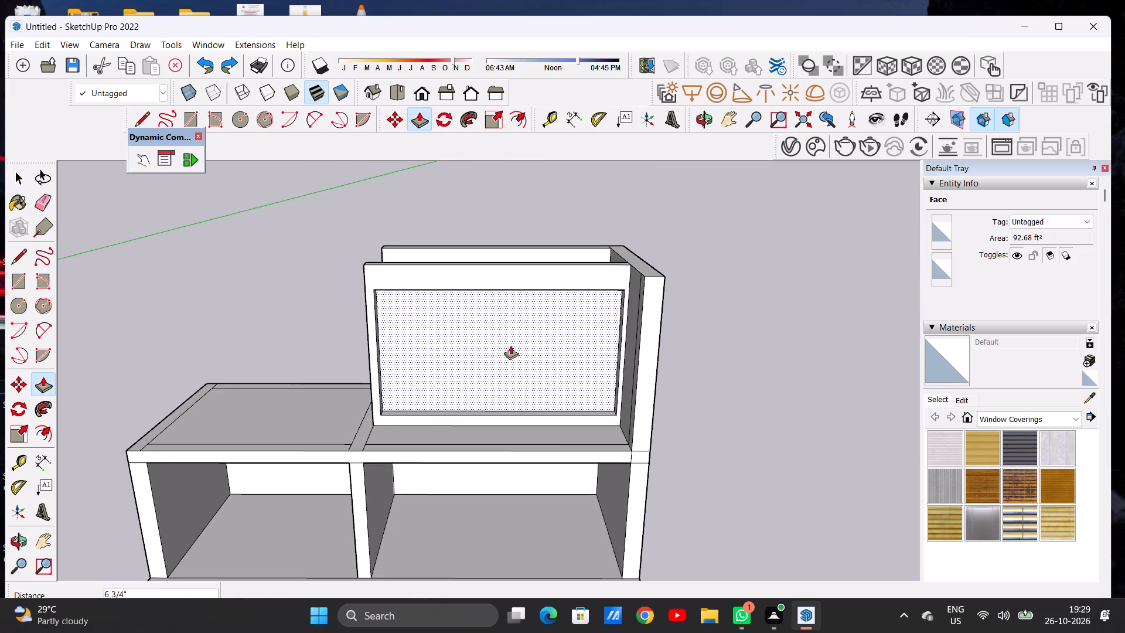
left_click(510, 345)
key("space")
Push/Pull the back face of the larger bay's set-back wall outward to thicken the wall behind the recess.
middle_click_drag(516, 362, 513, 351)
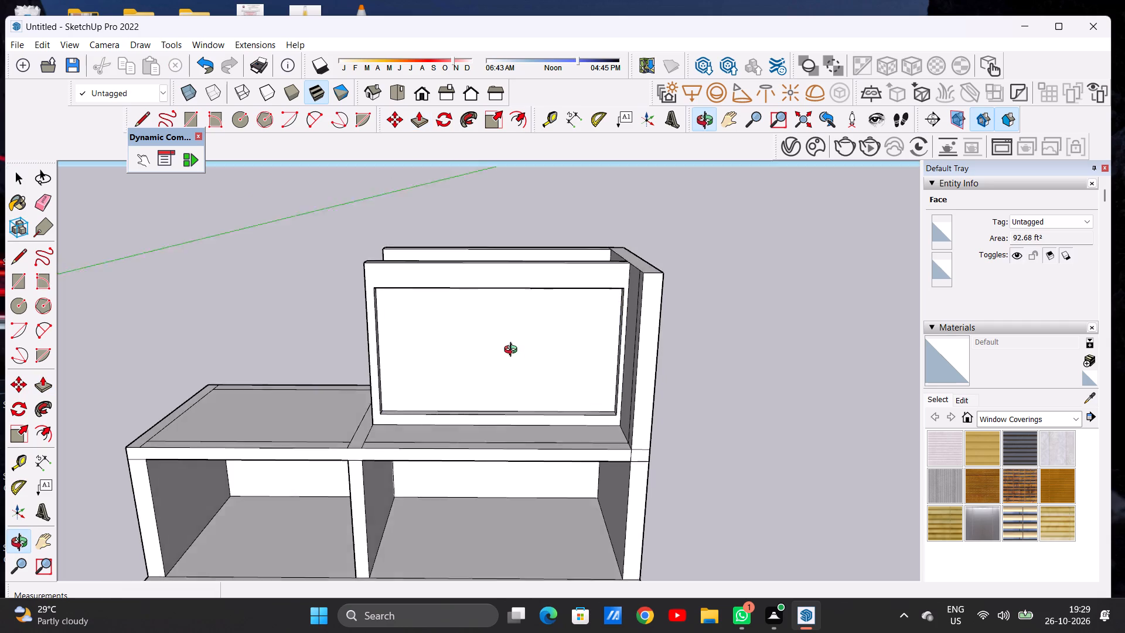
middle_click_drag(513, 351, 507, 311)
scroll(516, 327, "up", 6)
scroll(511, 339, "down", 6)
middle_click_drag(545, 332, 503, 411)
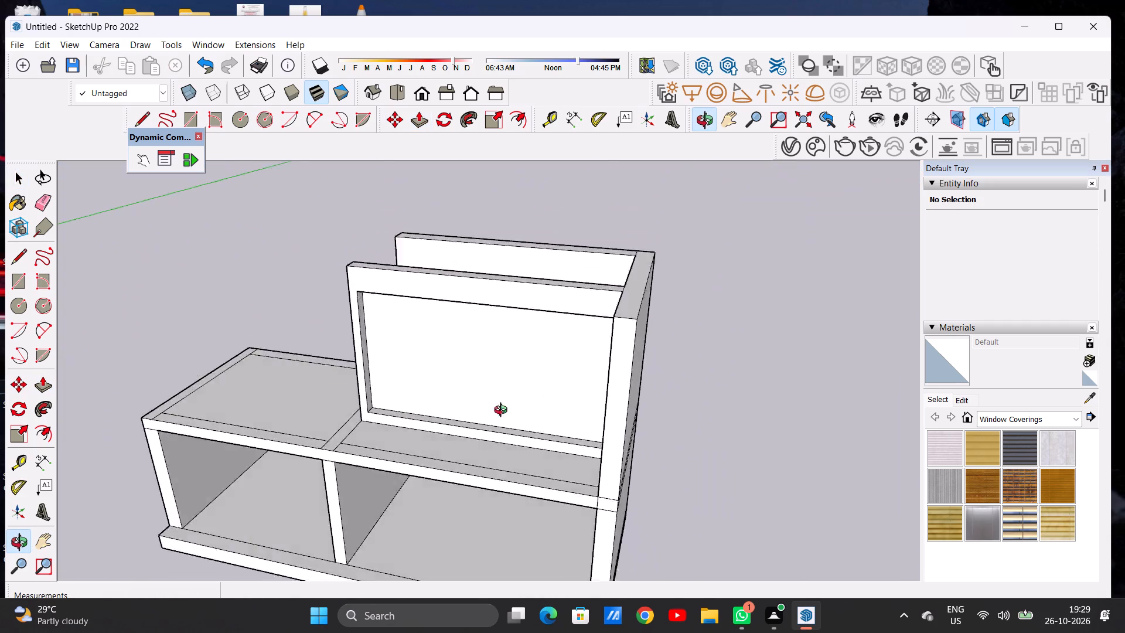
middle_click_drag(503, 411, 558, 400)
middle_click_drag(392, 383, 660, 386)
middle_click_drag(425, 375, 608, 399)
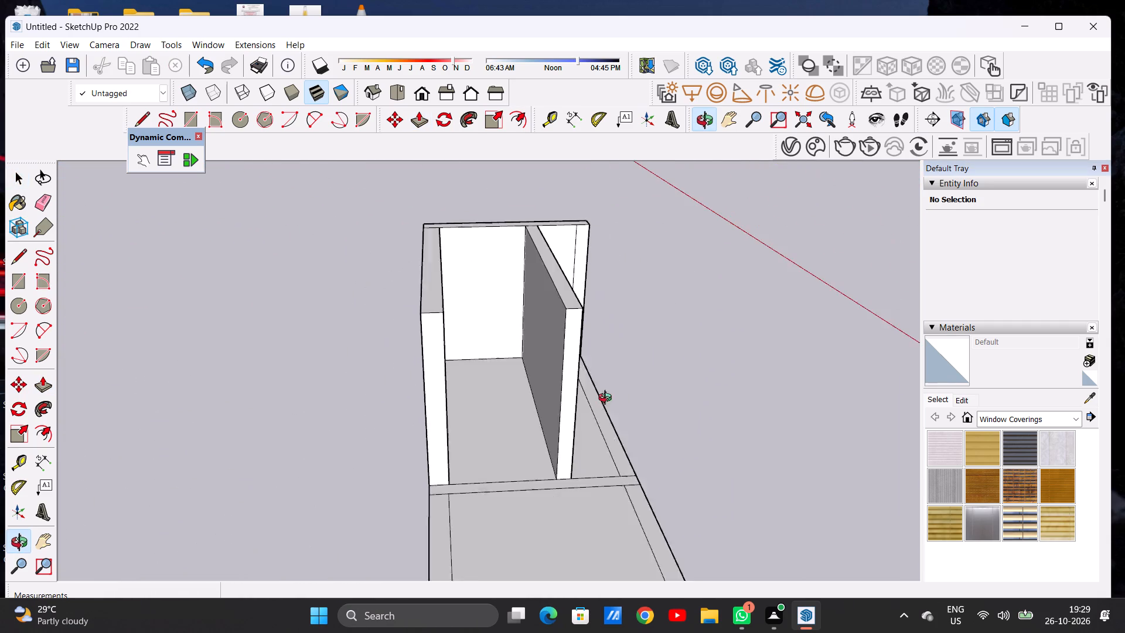
middle_click_drag(608, 399, 615, 403)
middle_click(615, 403)
scroll(565, 363, "up", 4)
key("p")
left_click(562, 344)
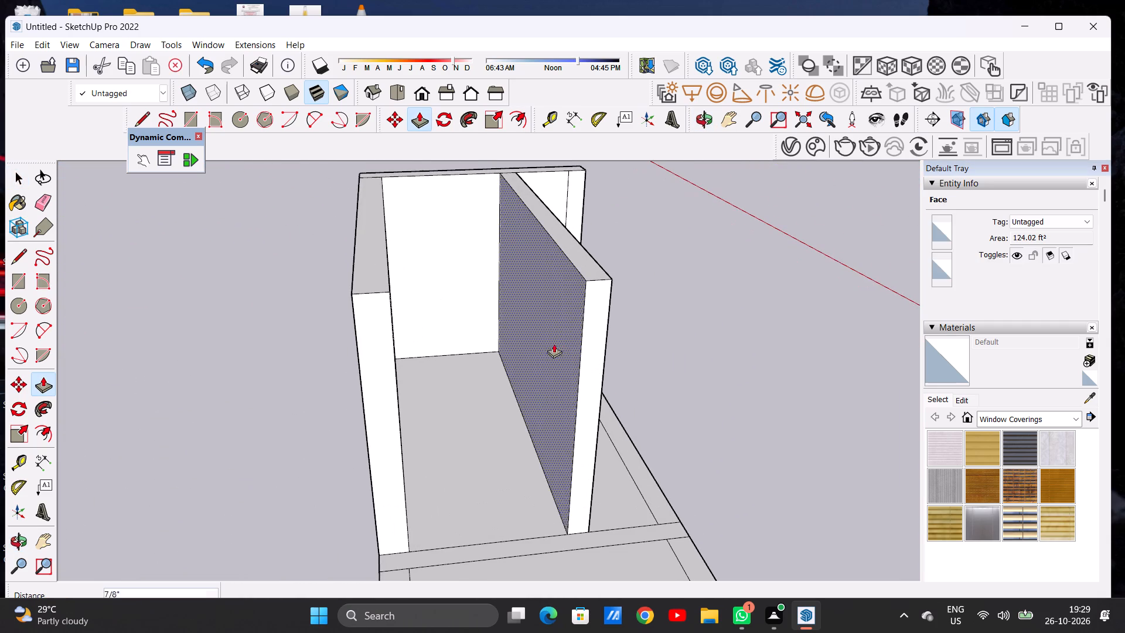
left_click(531, 350)
key("space")
Push/Pull the recessed opening face about 3" deeper into the thickened set-back wall.
scroll(497, 376, "down", 5)
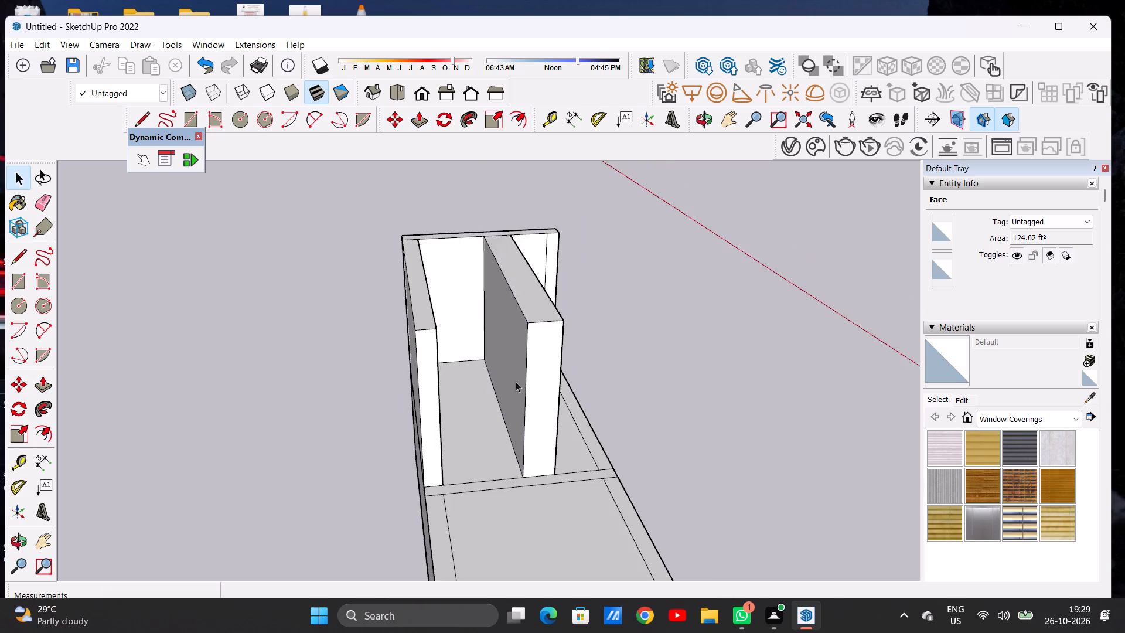
middle_click_drag(572, 370, 248, 351)
scroll(438, 341, "up", 3)
middle_click_drag(446, 354, 414, 350)
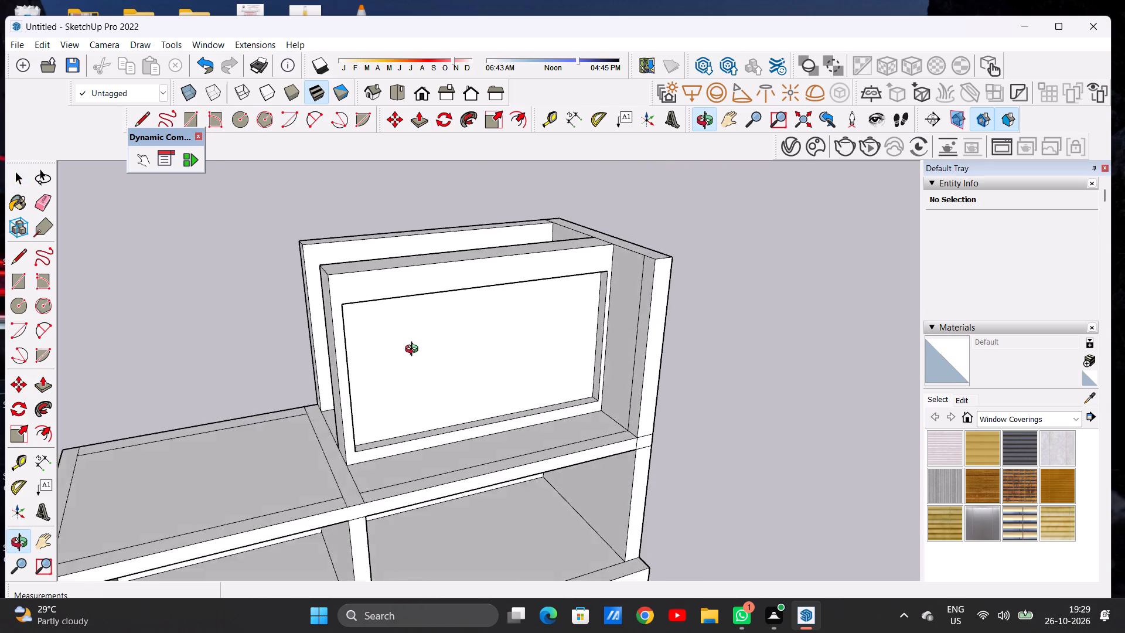
middle_click_drag(414, 350, 315, 325)
scroll(419, 326, "up", 1)
key("p")
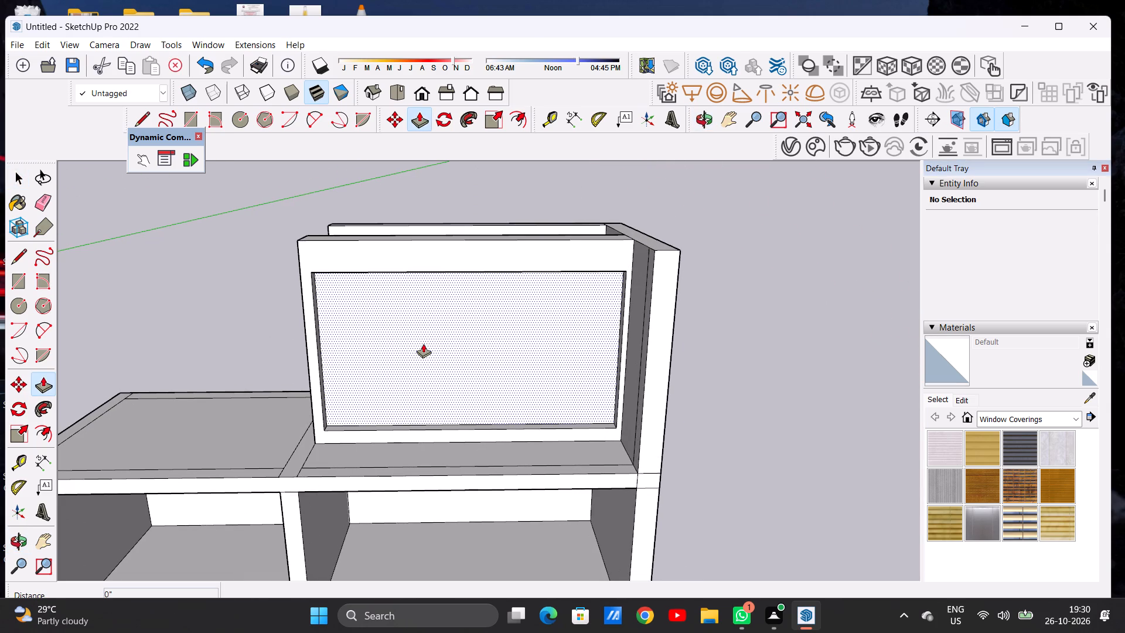
left_click(423, 348)
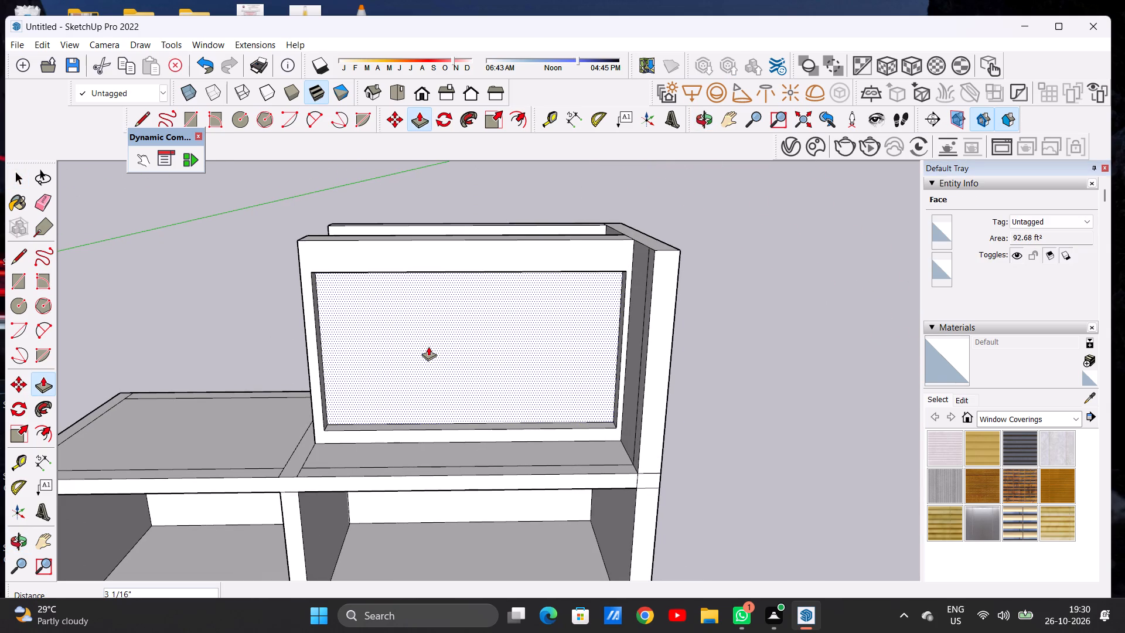
left_click(428, 346)
key("space")
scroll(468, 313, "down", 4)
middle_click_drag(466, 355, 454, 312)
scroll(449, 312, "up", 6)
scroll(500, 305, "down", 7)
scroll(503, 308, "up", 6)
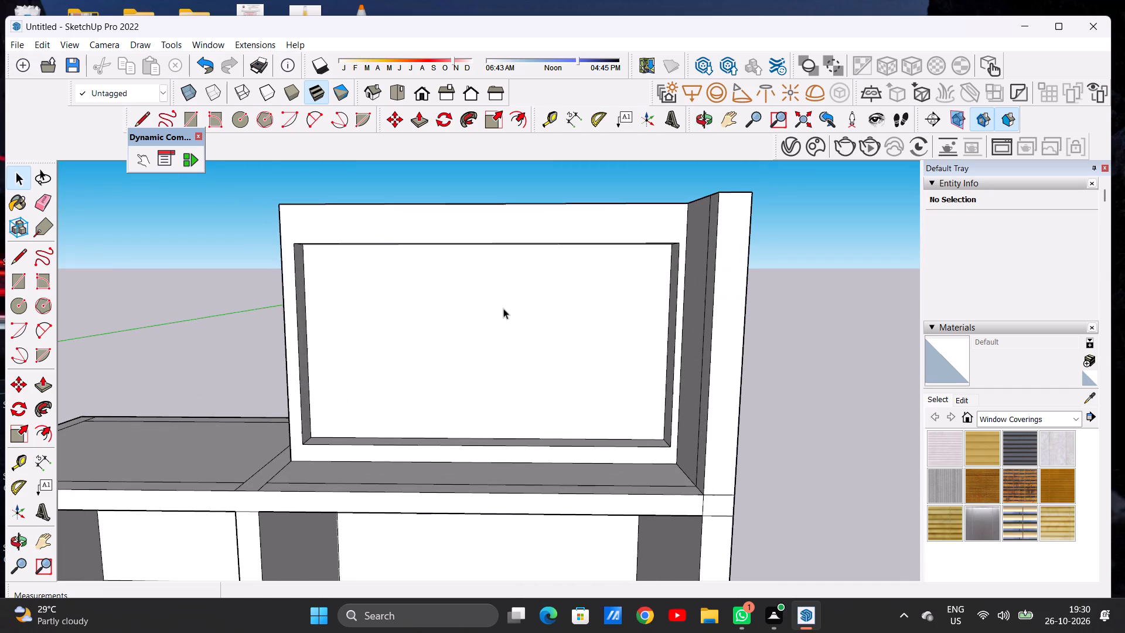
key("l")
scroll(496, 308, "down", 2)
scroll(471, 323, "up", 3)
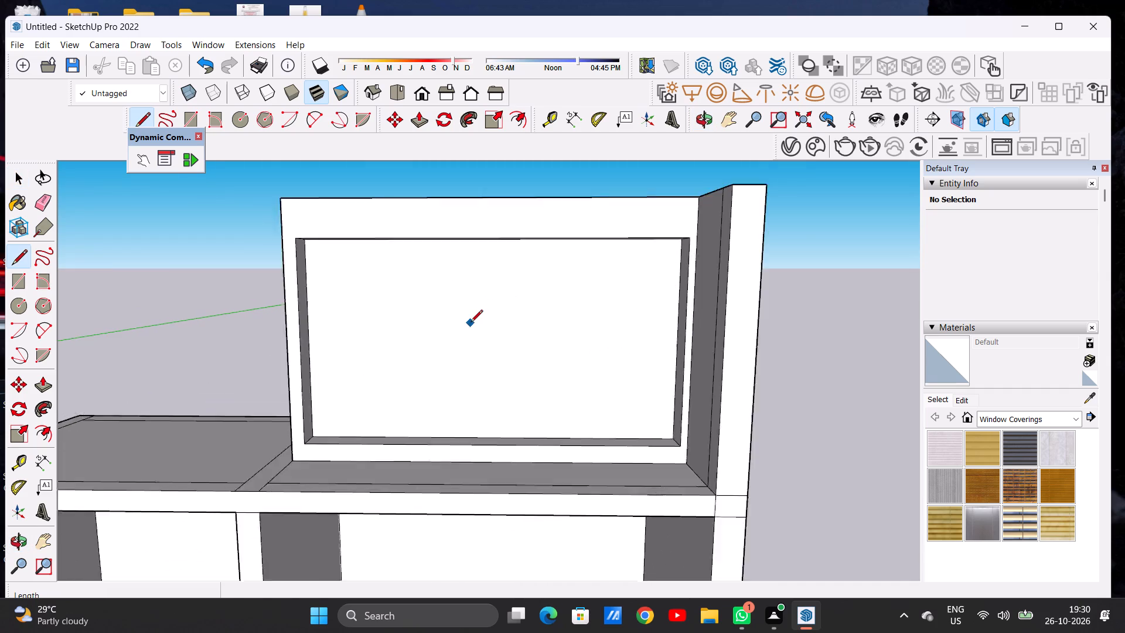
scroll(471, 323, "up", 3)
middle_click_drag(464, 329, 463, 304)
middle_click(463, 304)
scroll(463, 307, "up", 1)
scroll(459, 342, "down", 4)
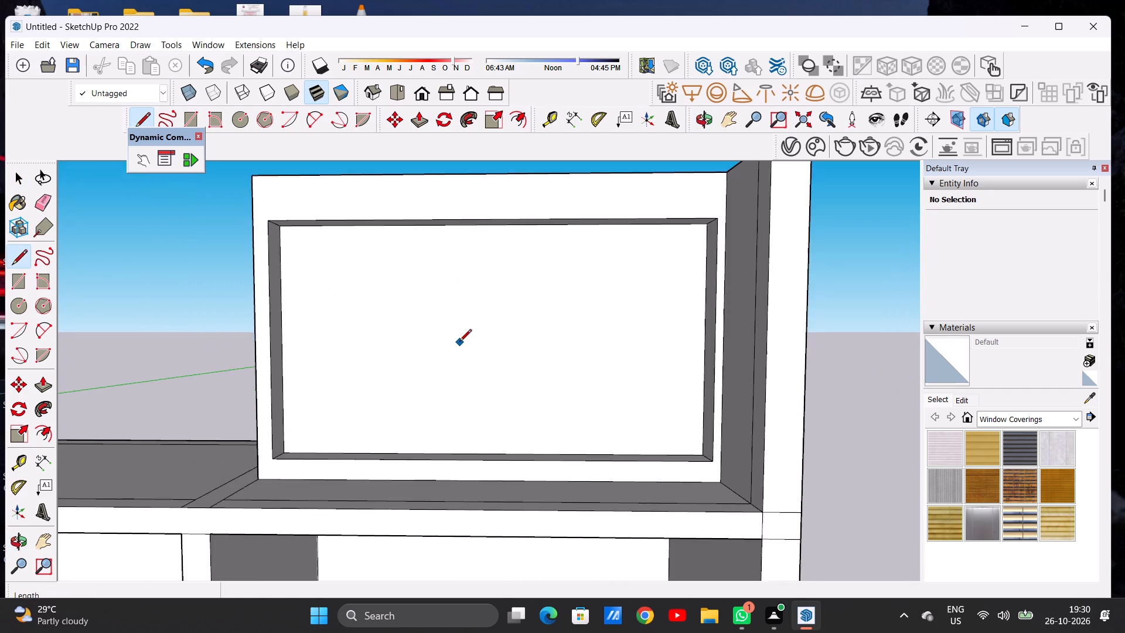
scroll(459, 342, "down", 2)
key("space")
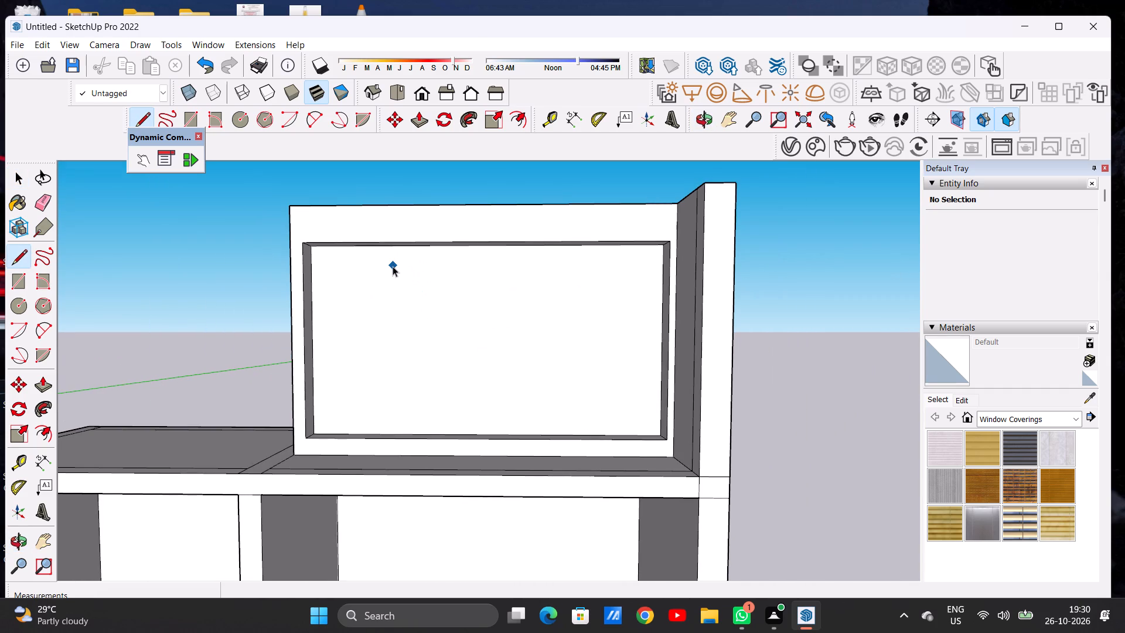
Offset the recessed opening face's edges inward about 5 7/8" to outline a window frame.
type("OF")
left_click(403, 259)
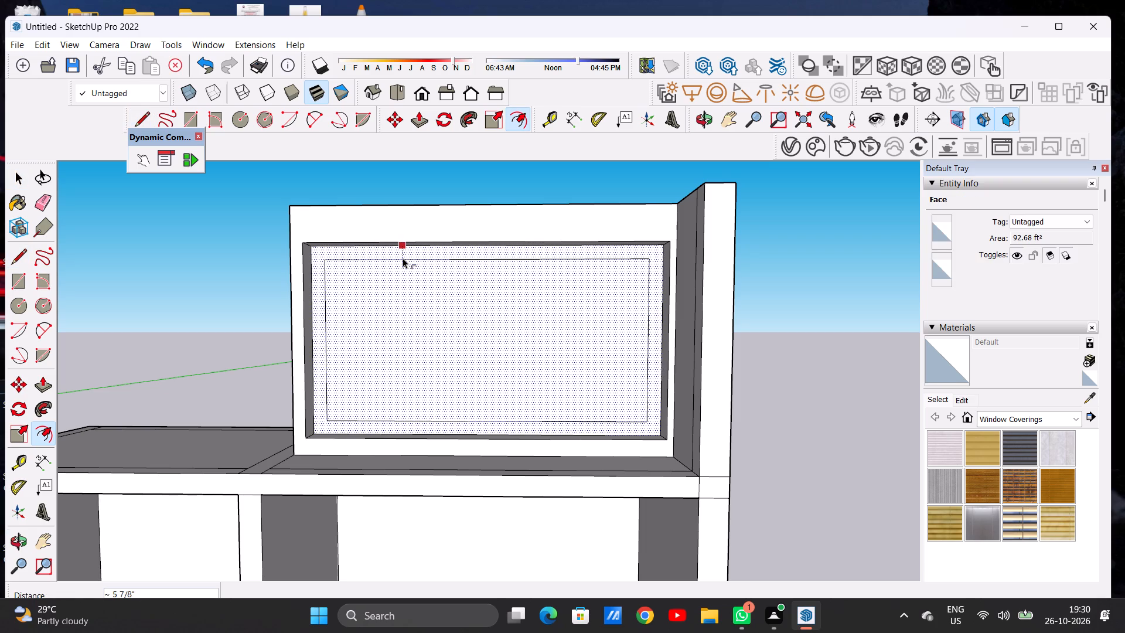
left_click(403, 258)
key("space")
Draw two closely spaced vertical lines about 6' 2 1/4" long inside the frame outline to form the first mullion strip.
scroll(421, 301, "down", 7)
scroll(425, 314, "up", 6)
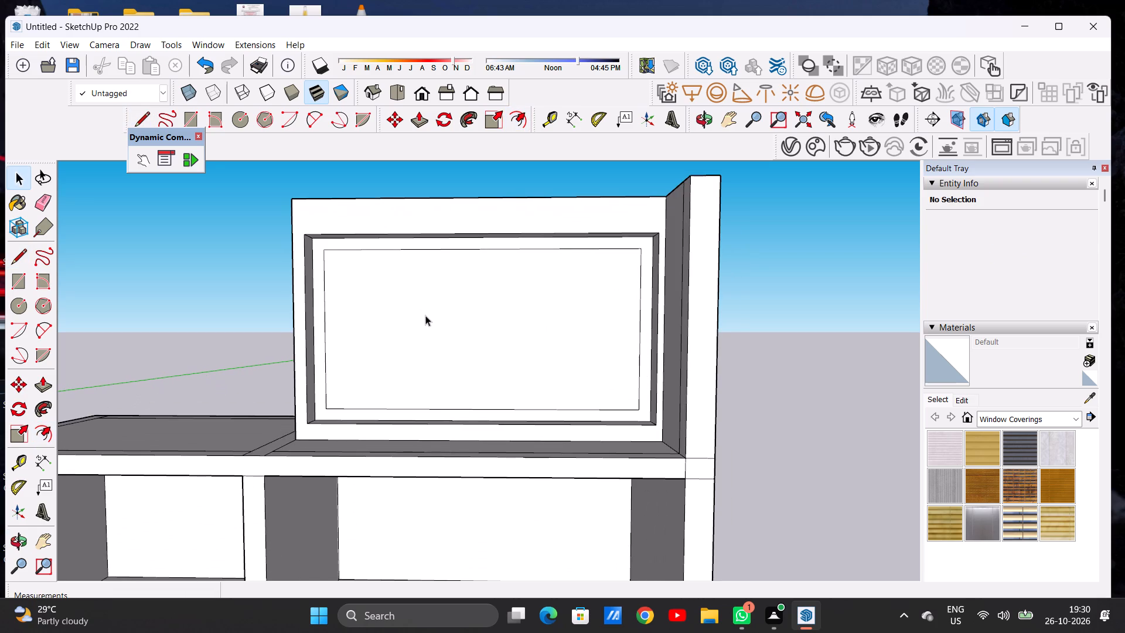
key("l")
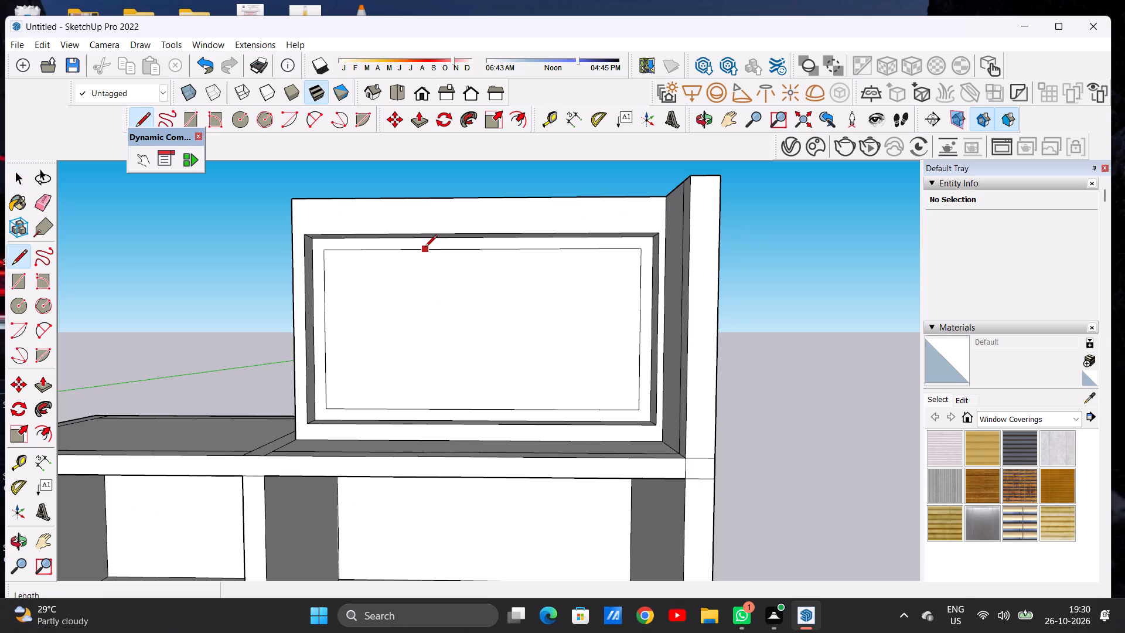
left_click(425, 248)
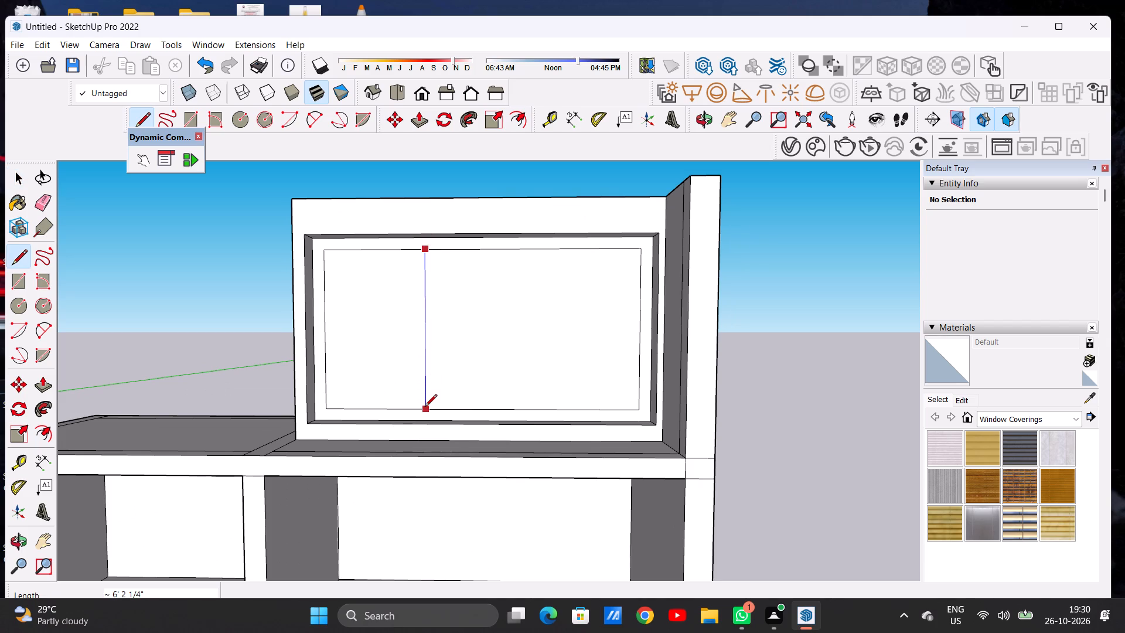
left_click(425, 407)
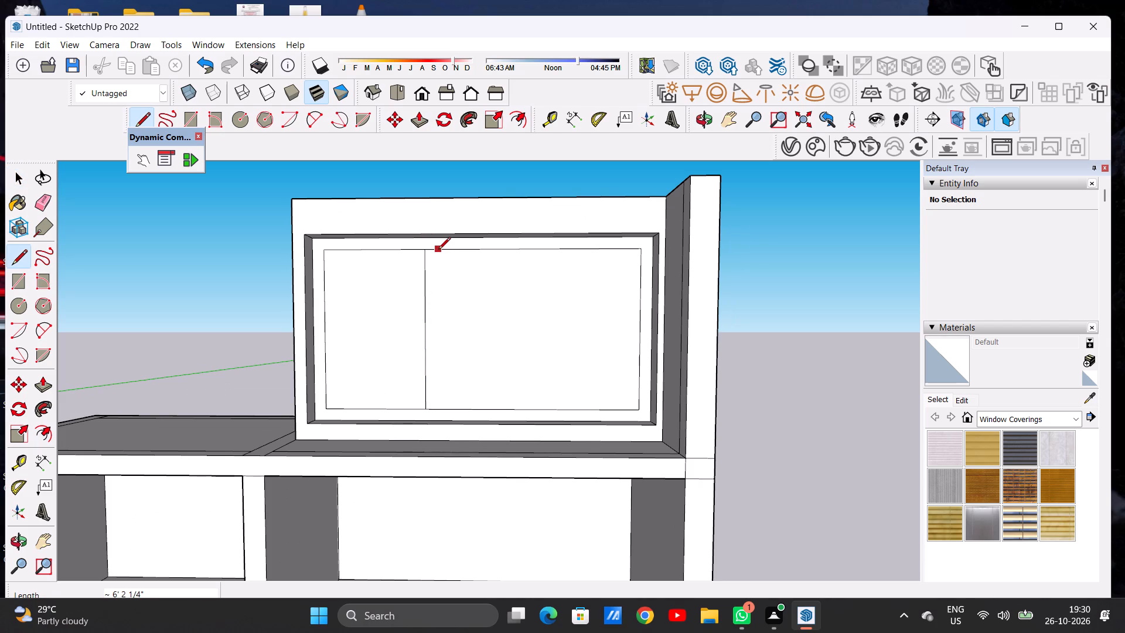
left_click(438, 250)
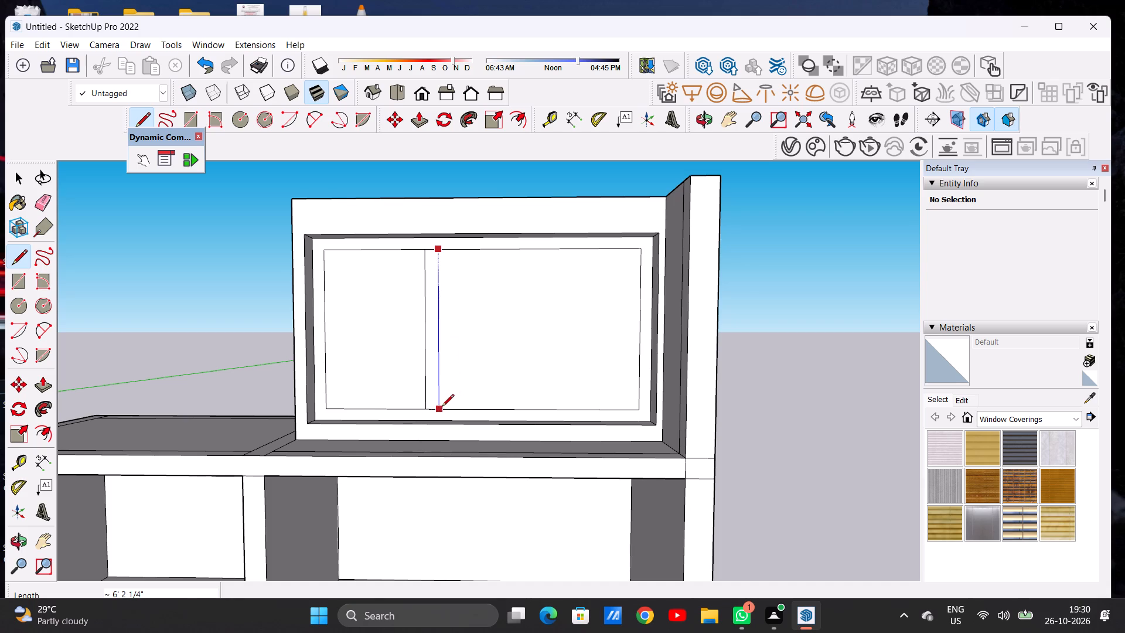
left_click(442, 407)
key("space")
Copy the mullion strip about 4' 1 3/8" horizontally along the frame, dividing the window into three panes.
scroll(446, 401, "up", 4)
double_click(426, 403)
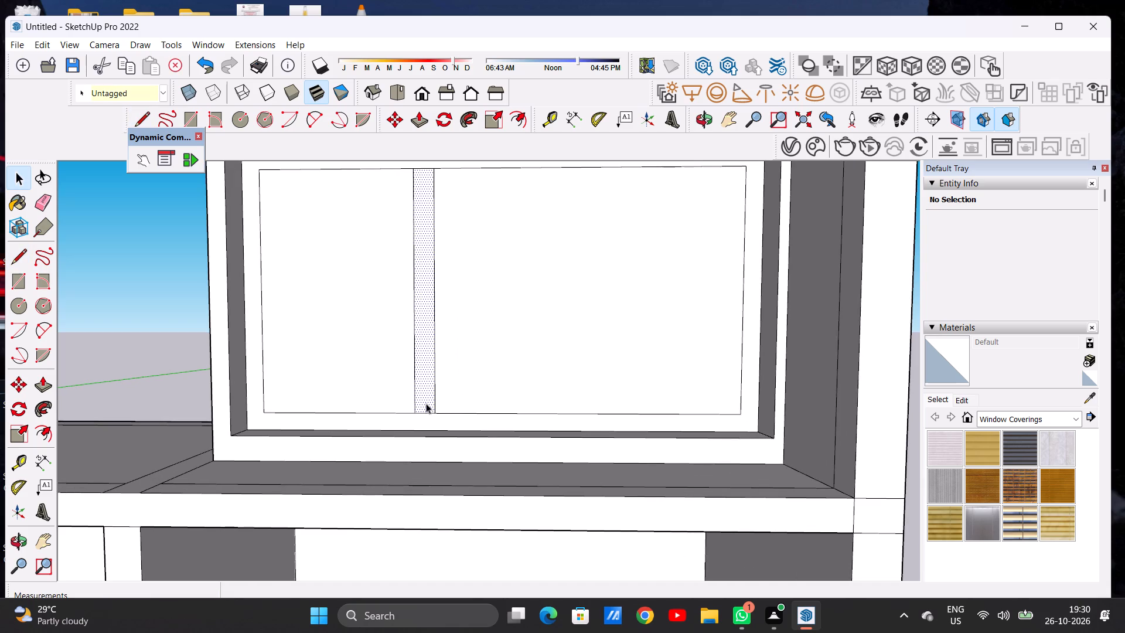
key("m")
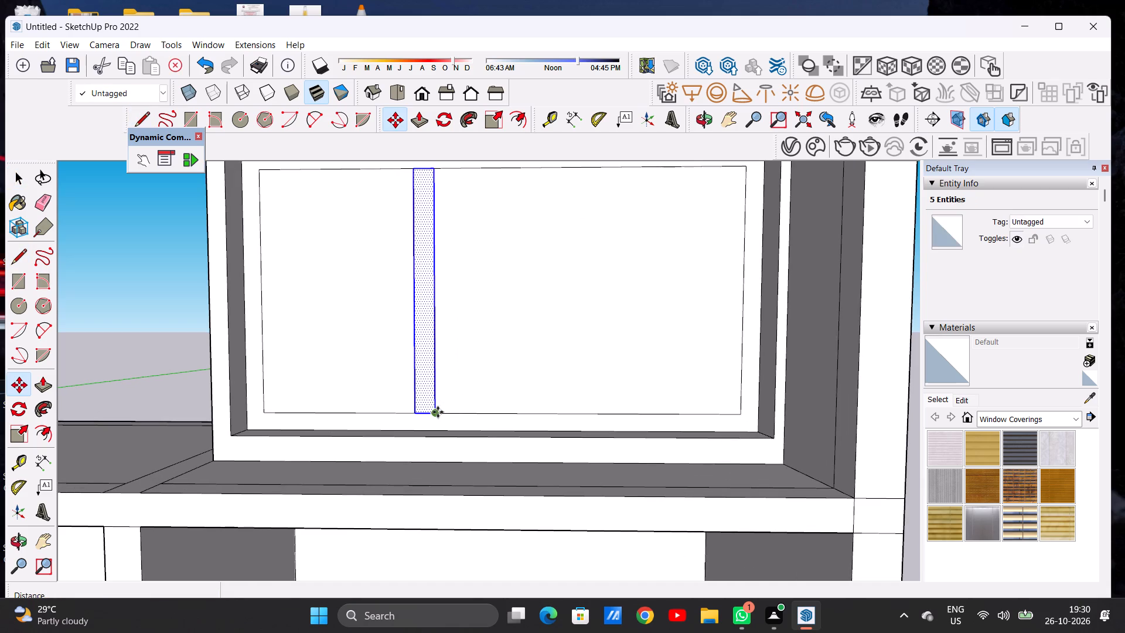
left_click(438, 412)
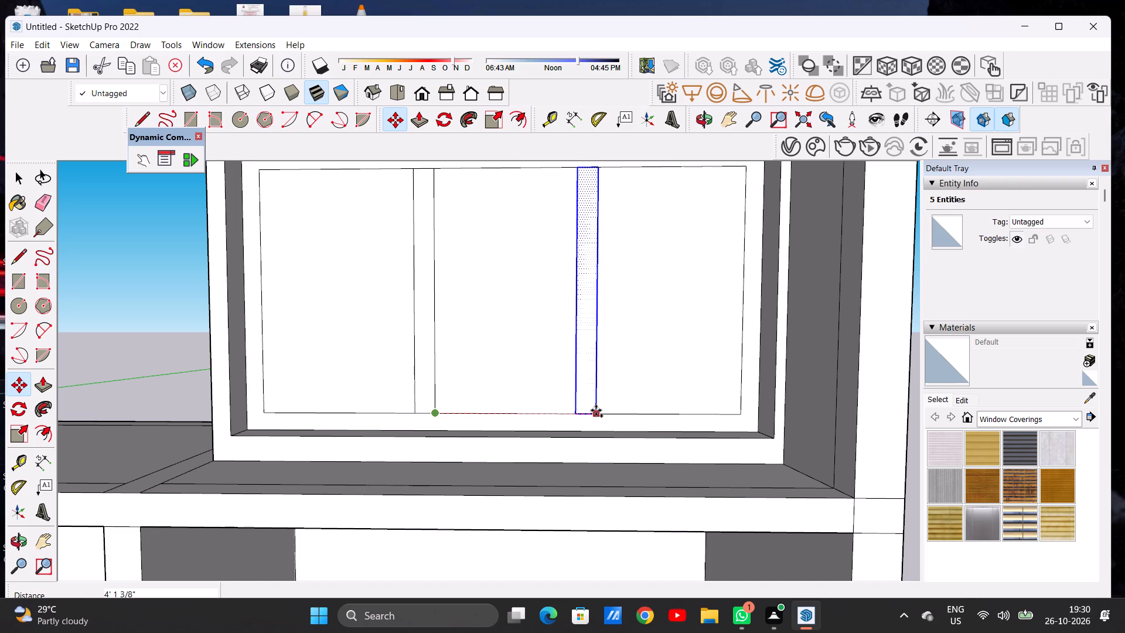
left_click(596, 410)
key("space")
scroll(504, 383, "down", 2)
scroll(504, 383, "up", 1)
scroll(504, 383, "down", 2)
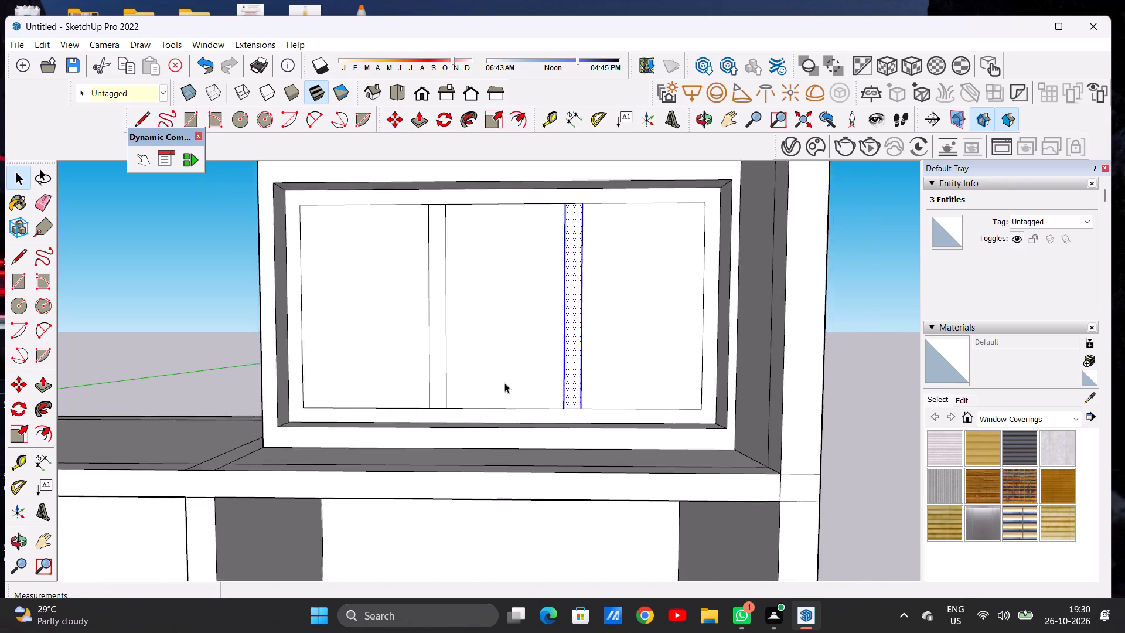
scroll(504, 383, "down", 8)
left_click(661, 336)
Examine the three-pane window layout and the whole two-bay structure from the front and from both sides.
scroll(545, 336, "up", 5)
middle_click_drag(505, 339, 437, 340)
middle_click_drag(417, 340, 380, 343)
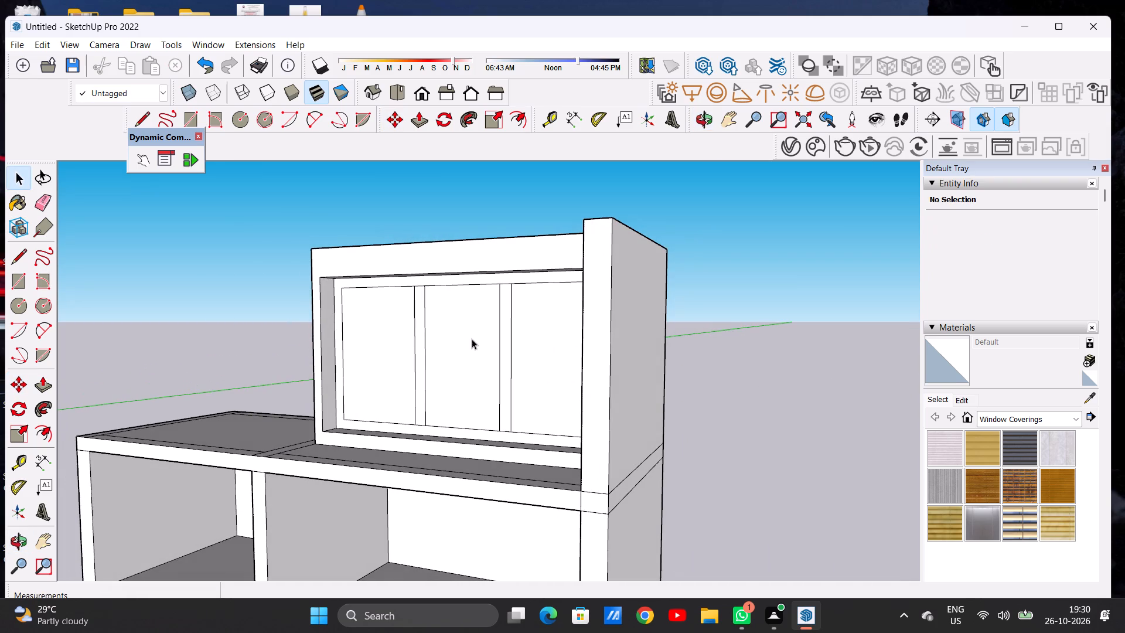
middle_click_drag(409, 353, 490, 342)
scroll(510, 346, "down", 6)
scroll(523, 353, "up", 7)
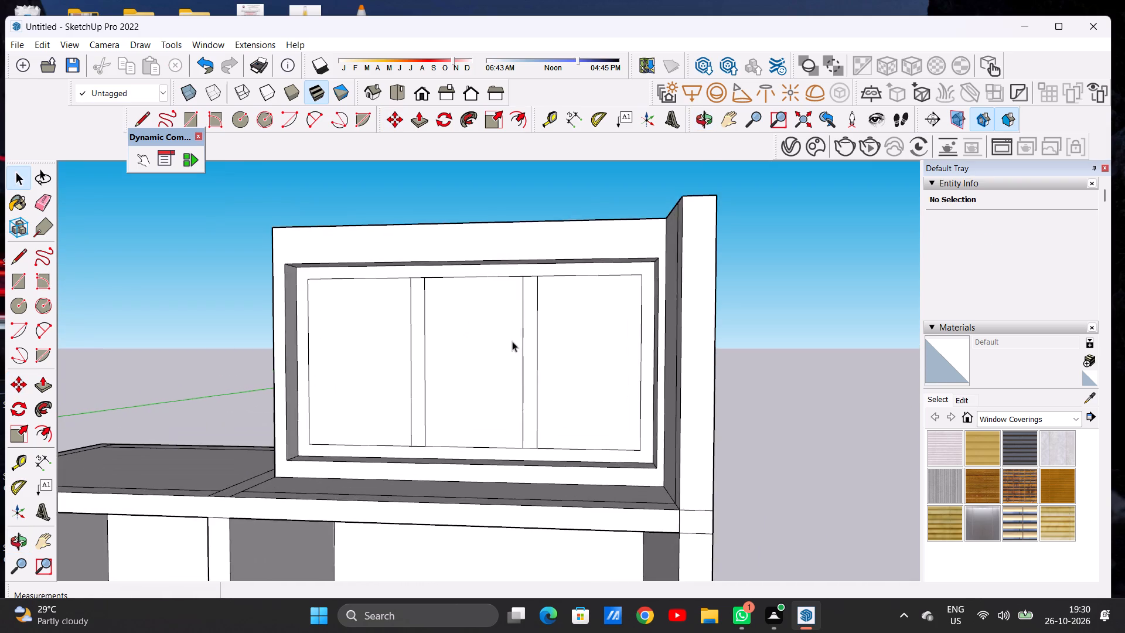
middle_click_drag(512, 341, 538, 389)
scroll(568, 336, "down", 9)
middle_click_drag(558, 365, 559, 330)
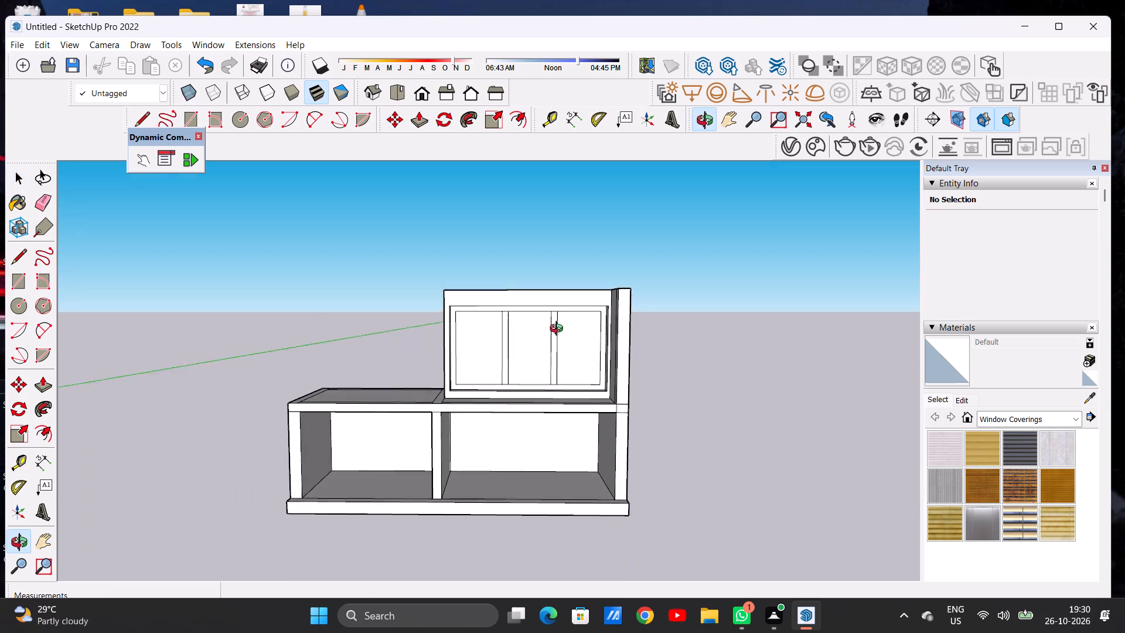
middle_click_drag(559, 330, 560, 326)
scroll(553, 348, "up", 8)
scroll(528, 348, "down", 6)
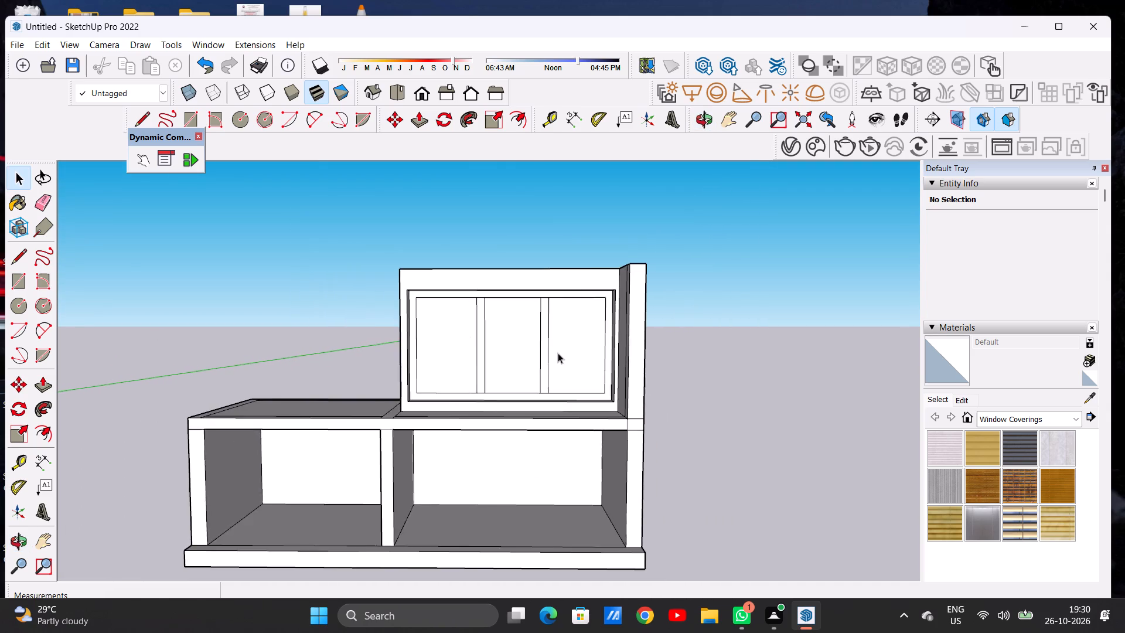
middle_click_drag(562, 355, 623, 345)
middle_click_drag(345, 378, 434, 377)
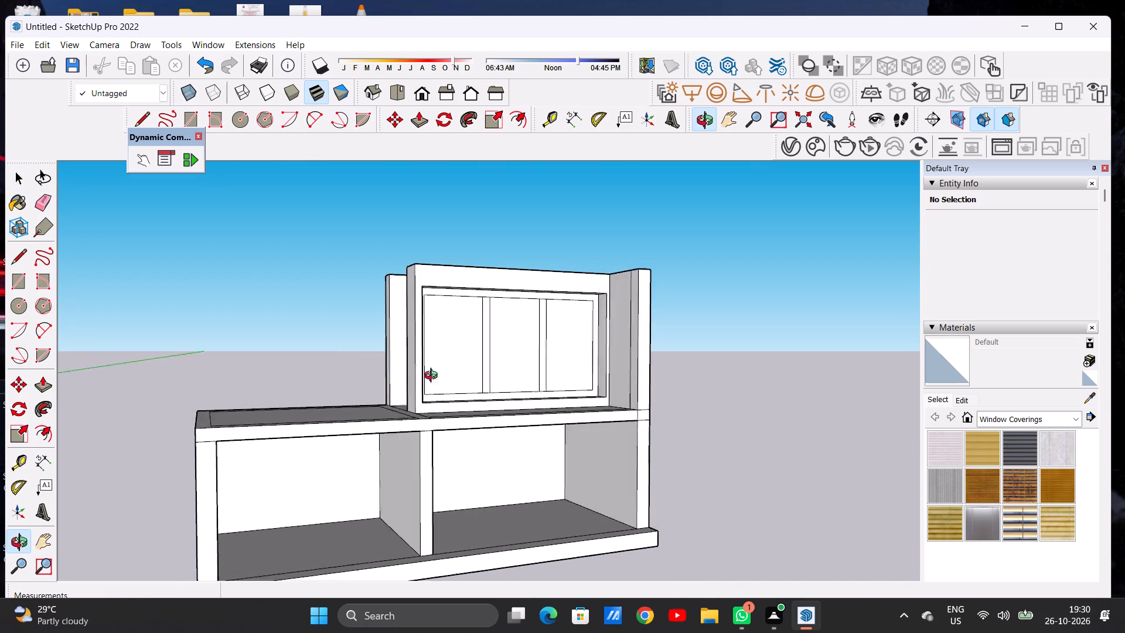
Examine the framed three-pane window and the two-bay structure from the front and from above.
middle_click_drag(434, 377, 356, 416)
scroll(456, 372, "down", 2)
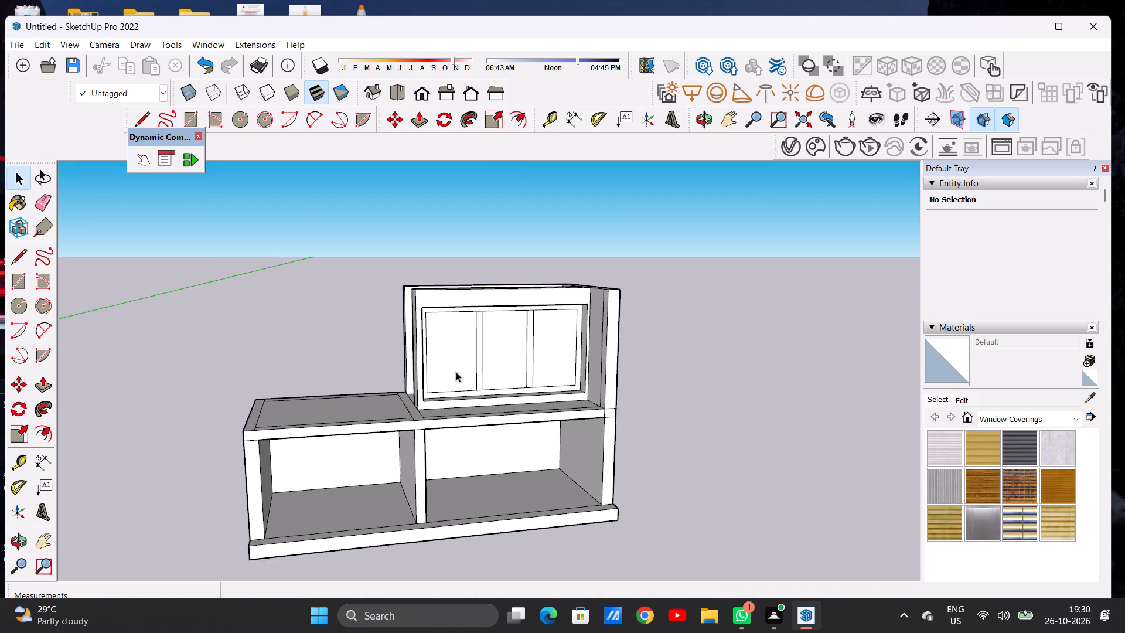
scroll(456, 372, "down", 1)
scroll(506, 372, "up", 3)
middle_click_drag(466, 365, 463, 448)
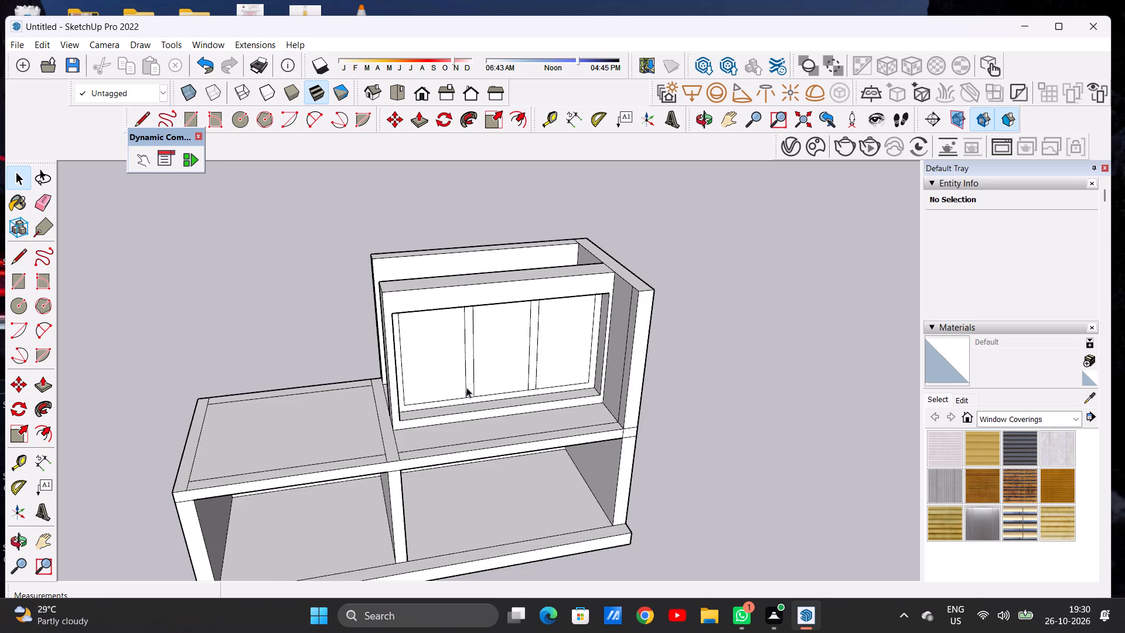
scroll(465, 380, "up", 4)
scroll(459, 372, "down", 5)
middle_click_drag(513, 379, 462, 419)
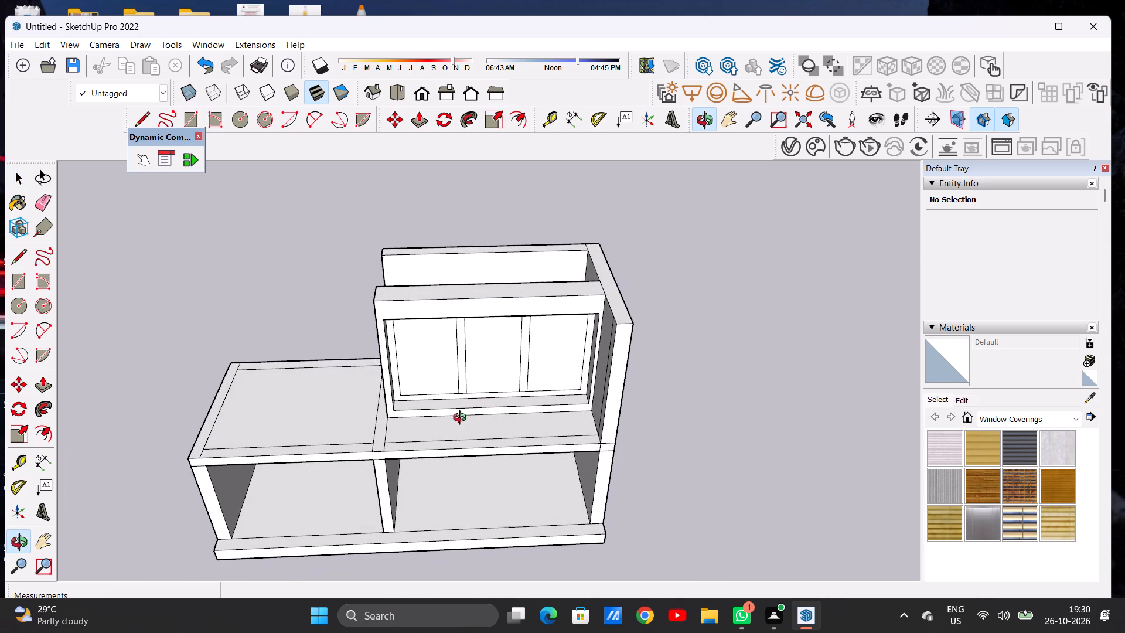
middle_click_drag(462, 419, 463, 423)
middle_click(464, 424)
scroll(488, 411, "down", 5)
scroll(472, 352, "up", 2)
scroll(471, 349, "down", 1)
scroll(471, 349, "up", 2)
middle_click_drag(465, 326, 479, 449)
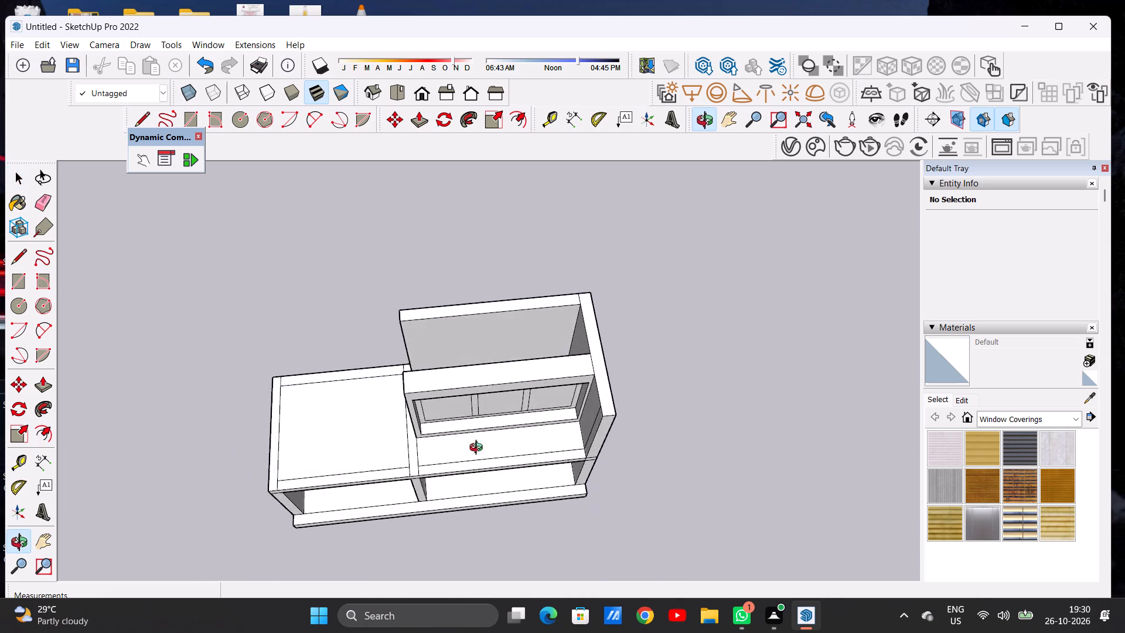
middle_click_drag(479, 449, 454, 342)
scroll(457, 348, "up", 2)
middle_click_drag(467, 402, 455, 312)
scroll(451, 333, "down", 5)
middle_click_drag(466, 385, 465, 326)
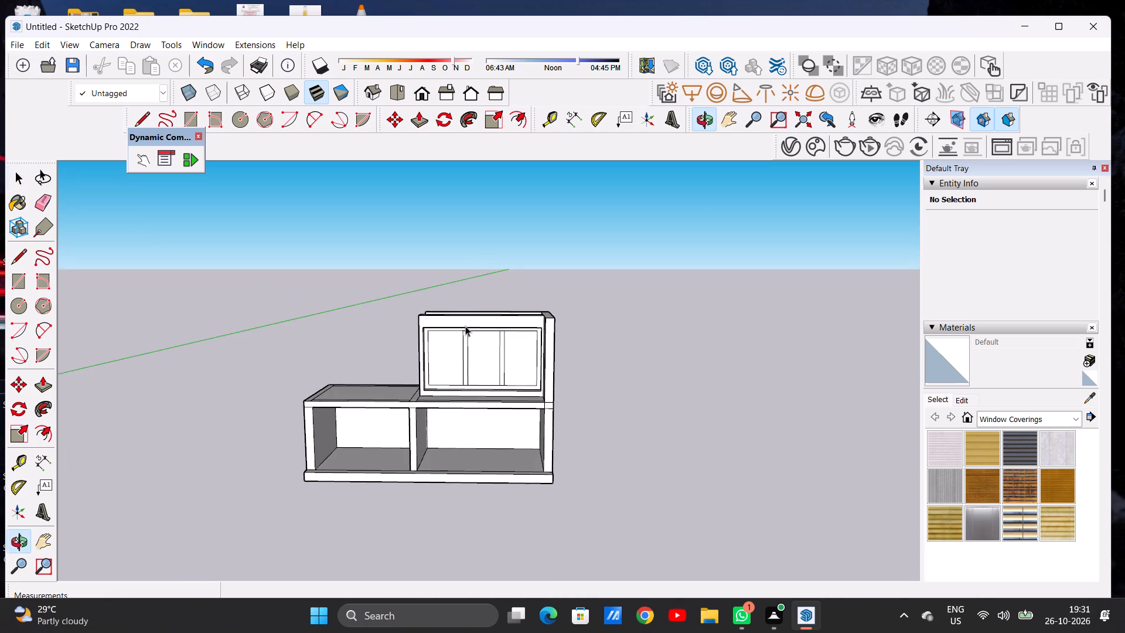
scroll(470, 359, "down", 1)
scroll(470, 359, "up", 6)
scroll(479, 342, "down", 5)
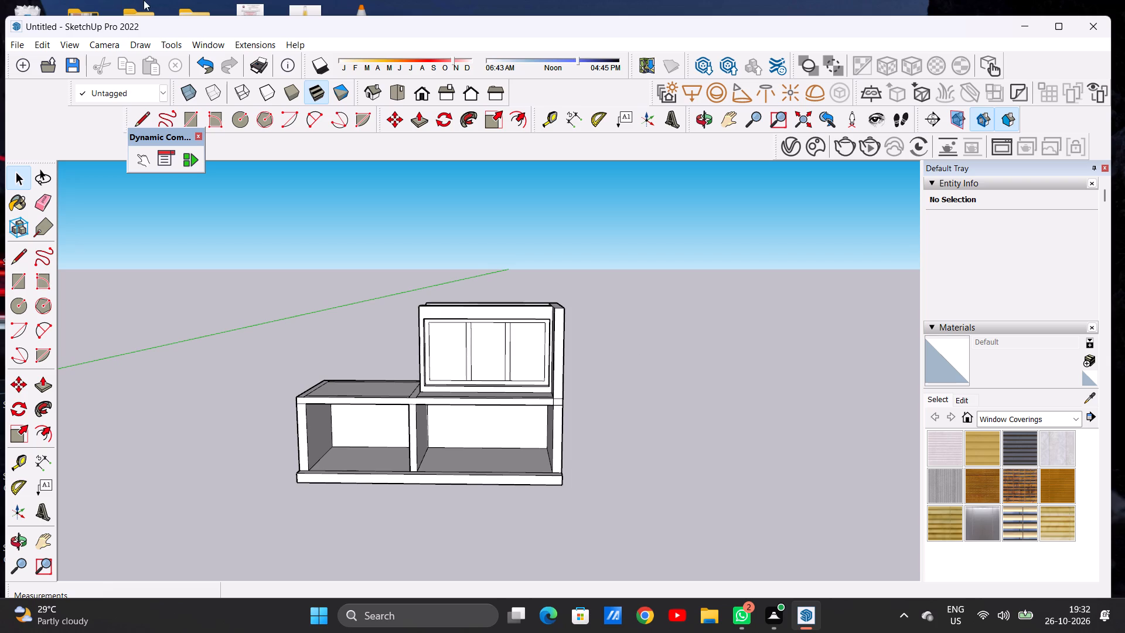
scroll(481, 349, "down", 8)
scroll(452, 359, "up", 3)
scroll(453, 358, "down", 1)
scroll(453, 358, "up", 19)
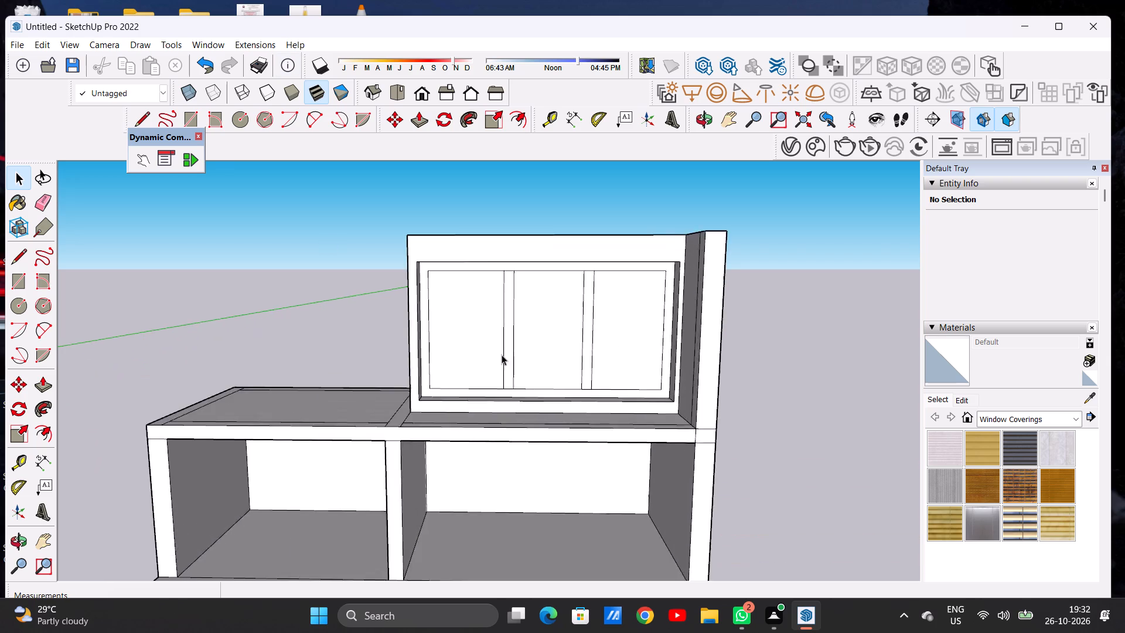
scroll(502, 355, "up", 4)
scroll(502, 355, "down", 1)
scroll(502, 355, "up", 4)
scroll(501, 336, "down", 8)
Copy the floor face between the first-floor back wall and window wall straight up to the wall tops, closing the roof.
middle_click_drag(530, 301, 521, 458)
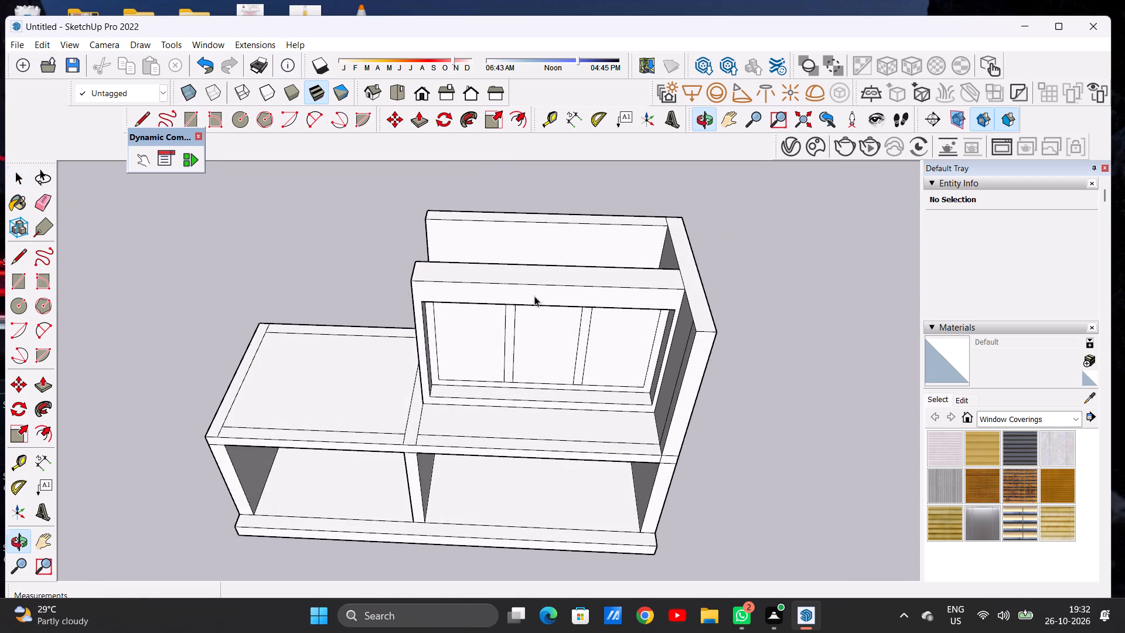
scroll(534, 296, "up", 3)
scroll(534, 296, "down", 1)
scroll(534, 296, "up", 3)
middle_click_drag(476, 280, 637, 408)
scroll(637, 407, "up", 1)
scroll(619, 335, "down", 8)
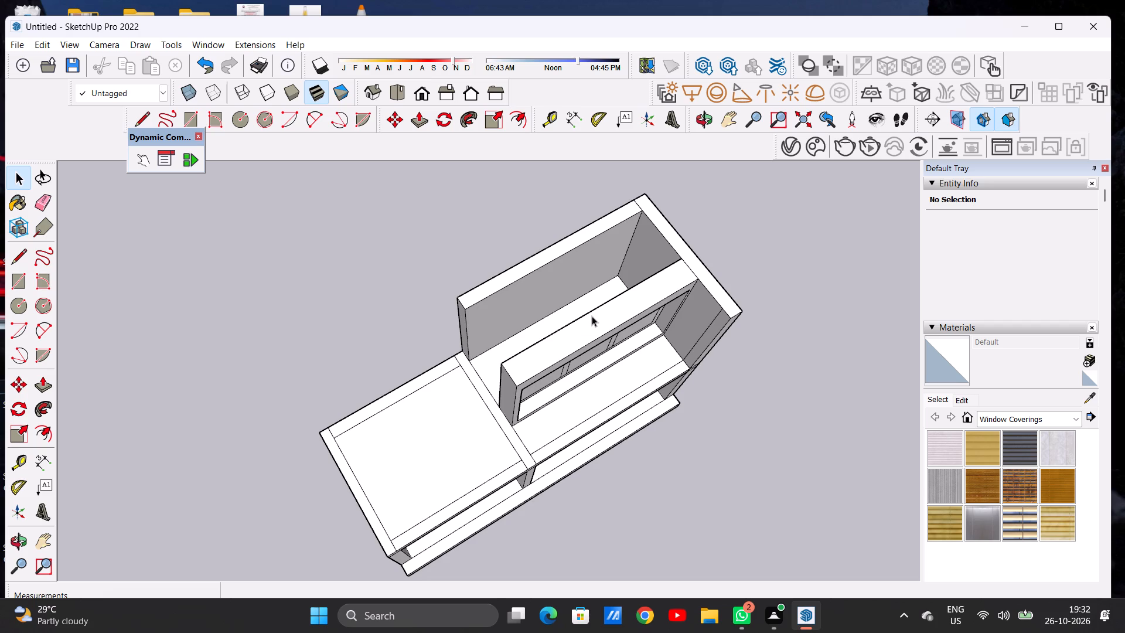
scroll(595, 311, "down", 1)
scroll(584, 311, "up", 8)
middle_click_drag(535, 322, 649, 337)
scroll(588, 317, "down", 6)
scroll(571, 307, "up", 6)
double_click(552, 315)
scroll(562, 327, "down", 7)
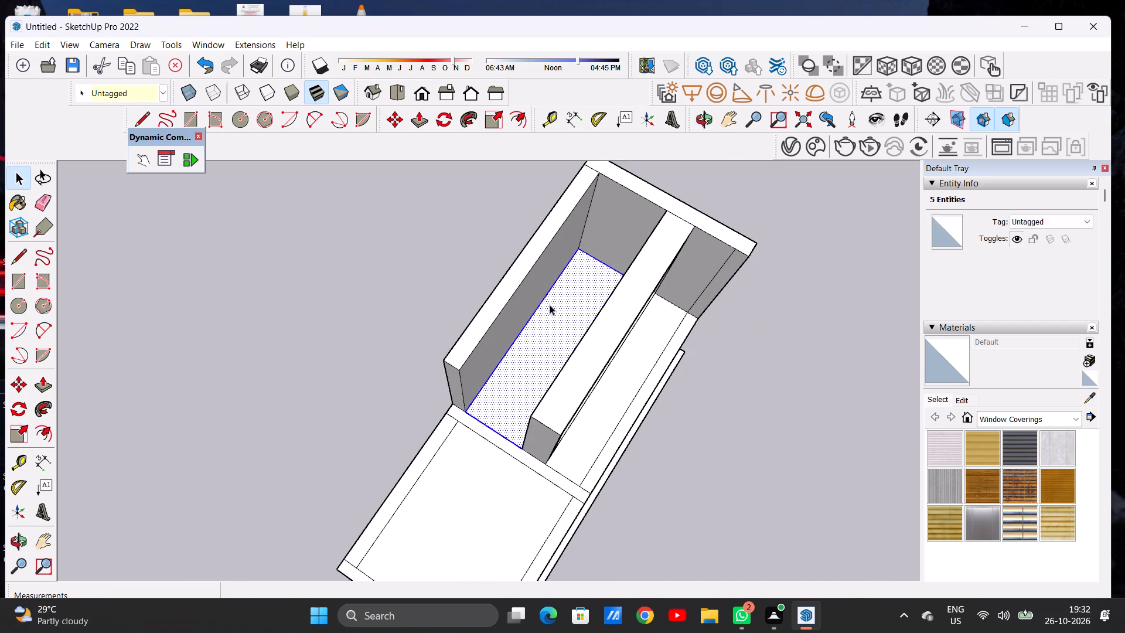
middle_click_drag(557, 311, 584, 331)
scroll(564, 348, "down", 7)
scroll(569, 308, "up", 13)
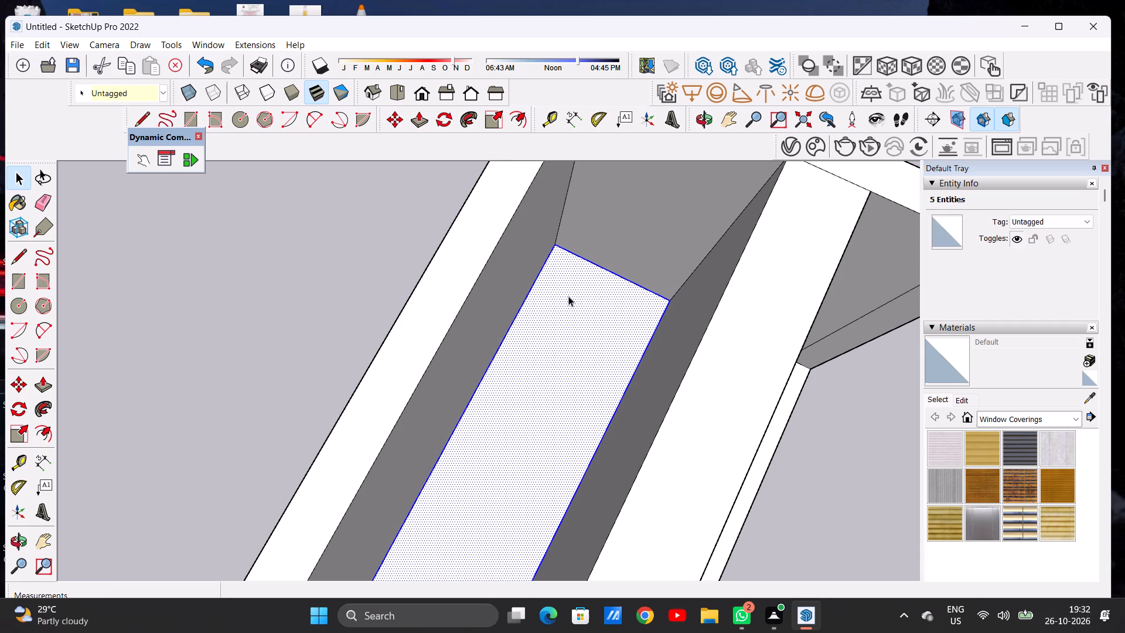
key("m")
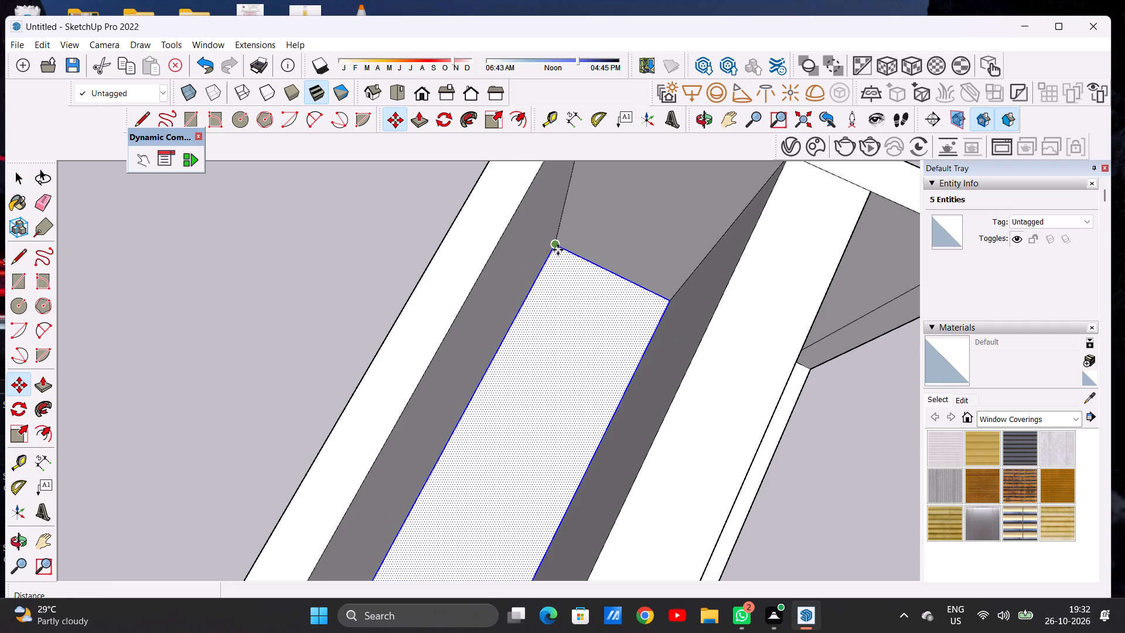
left_click(558, 250)
scroll(558, 248, "down", 9)
scroll(568, 210, "up", 8)
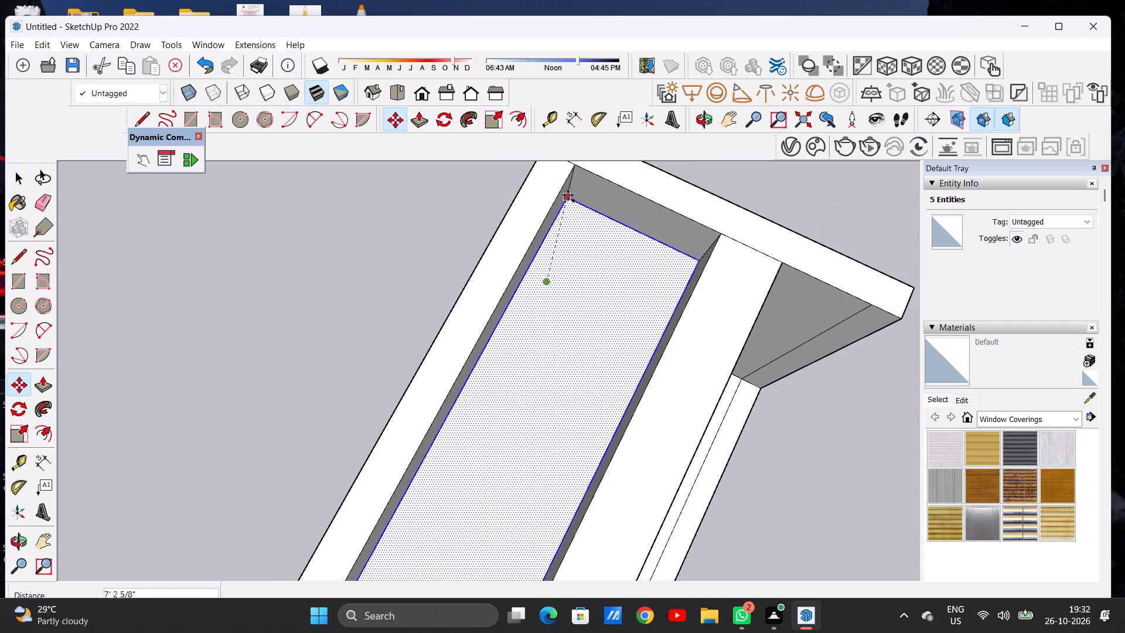
left_click(575, 169)
key("space")
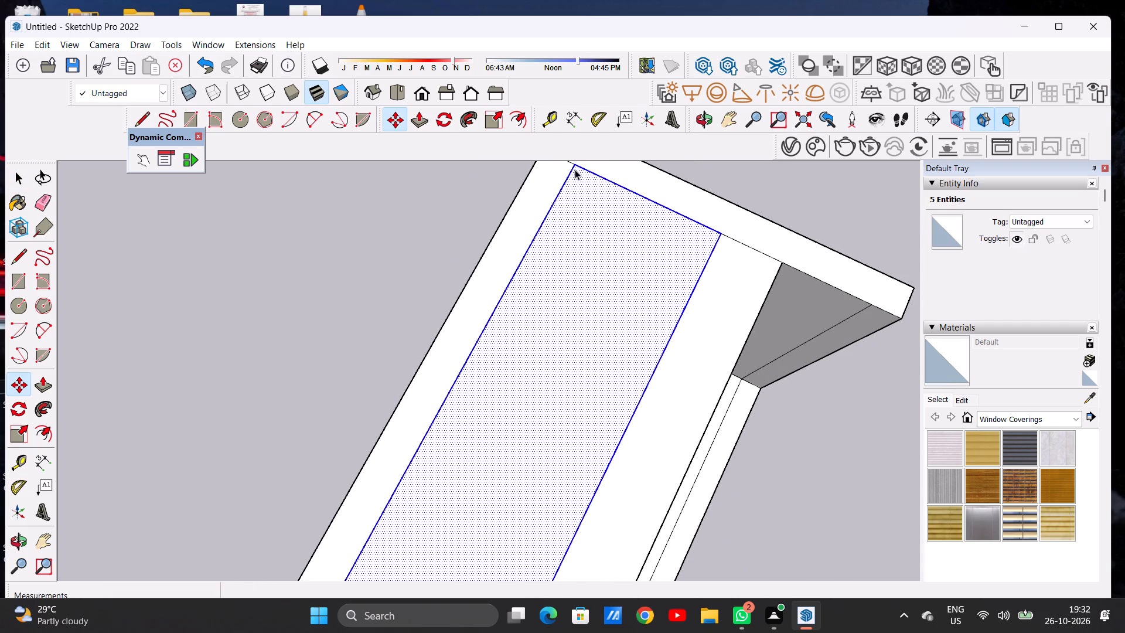
scroll(592, 244, "down", 10)
left_click(700, 186)
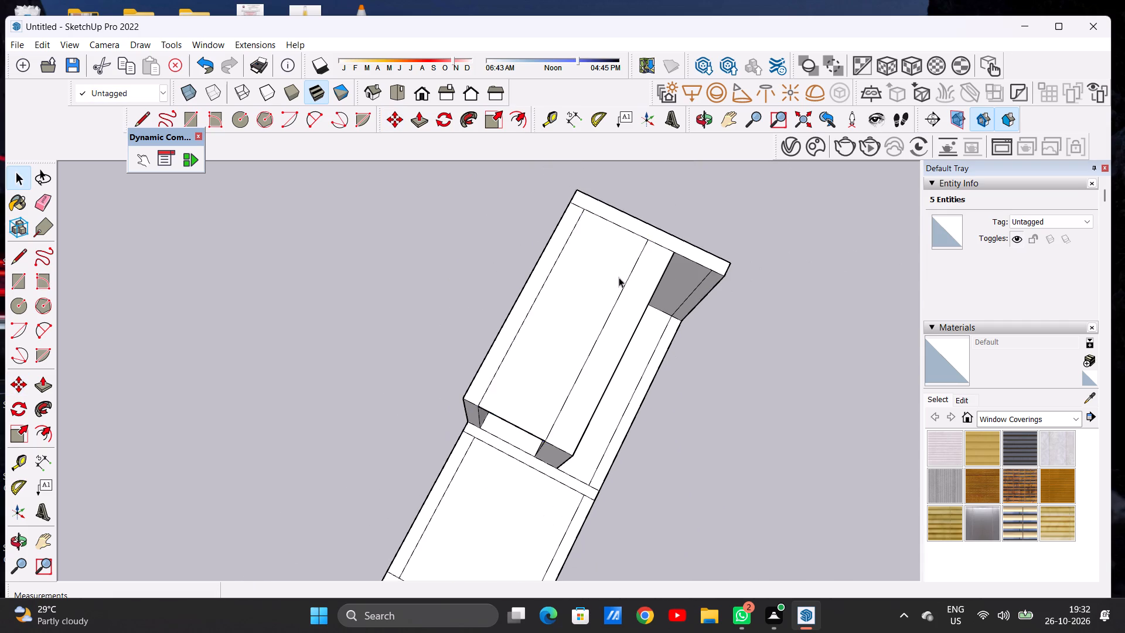
Examine the closed roof, the window front and the open end of the first-floor room from several angles.
scroll(618, 278, "down", 4)
middle_click_drag(674, 324, 443, 212)
scroll(518, 253, "down", 4)
middle_click_drag(619, 353, 612, 349)
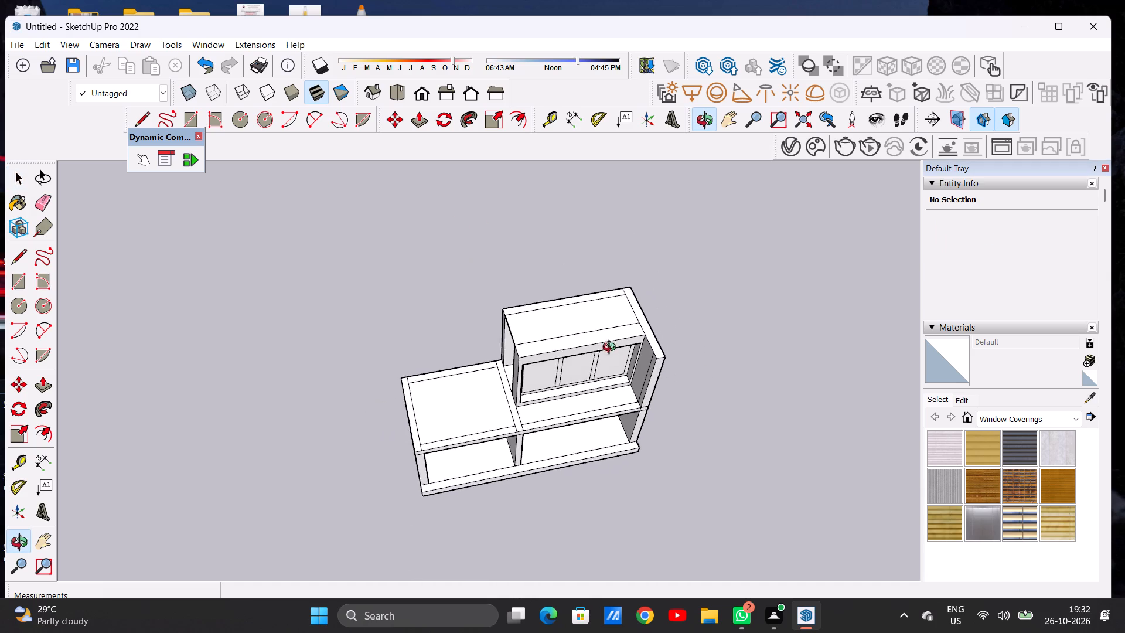
middle_click_drag(612, 349, 560, 275)
scroll(594, 298, "up", 6)
middle_click_drag(612, 321, 541, 280)
scroll(541, 280, "up", 5)
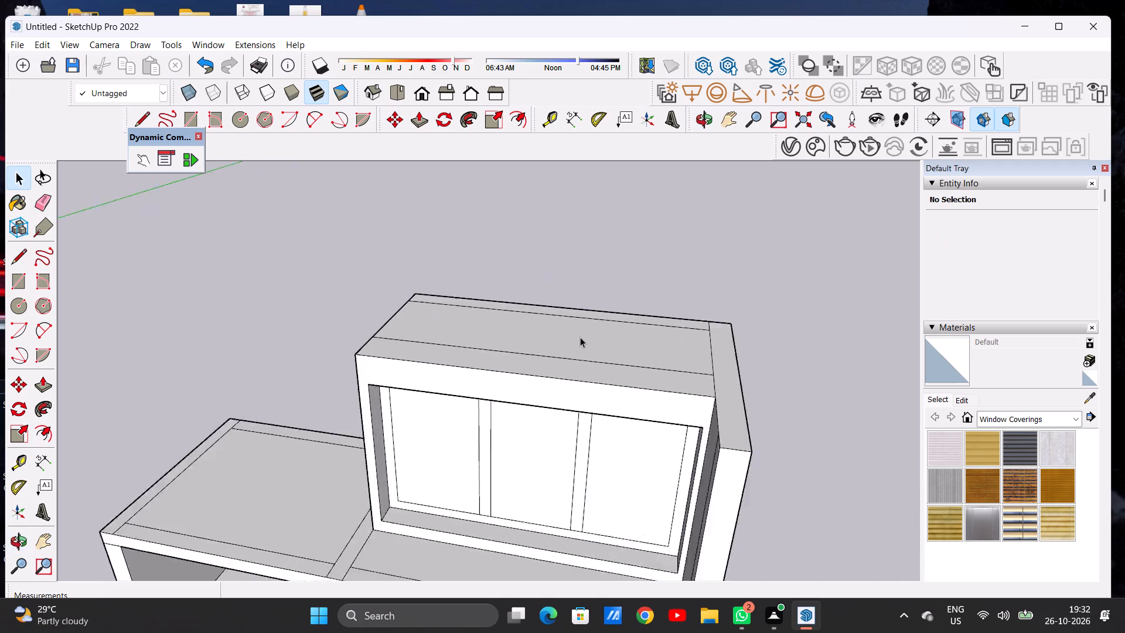
scroll(580, 337, "up", 4)
scroll(580, 337, "down", 7)
scroll(589, 334, "up", 1)
scroll(595, 332, "down", 1)
middle_click_drag(640, 371, 636, 345)
scroll(642, 352, "up", 6)
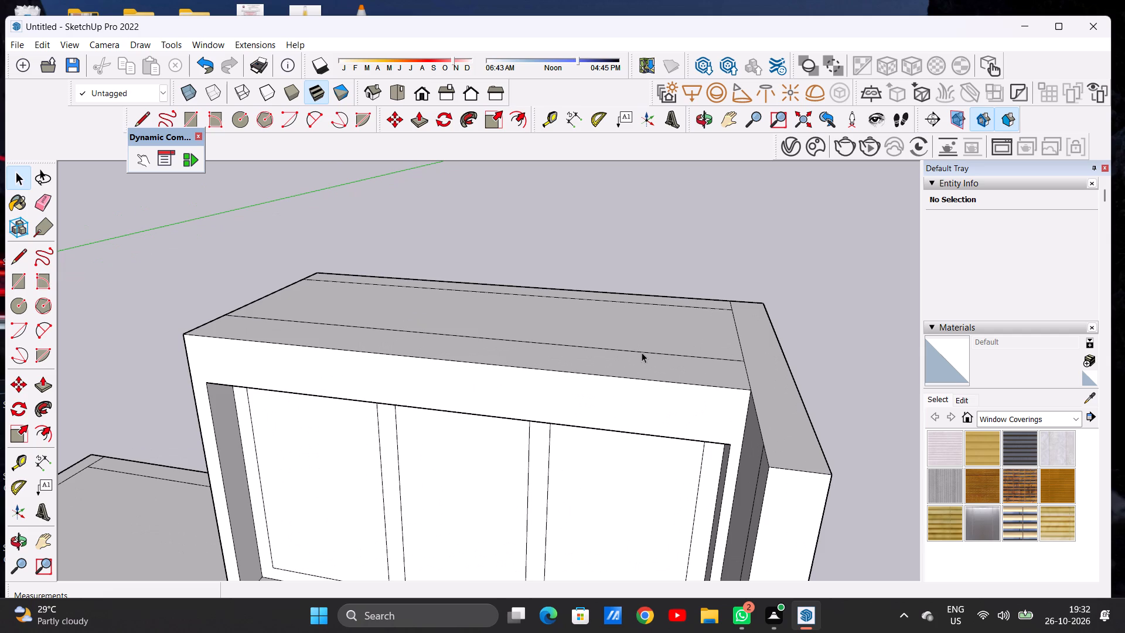
scroll(609, 359, "down", 6)
middle_click_drag(627, 392, 613, 333)
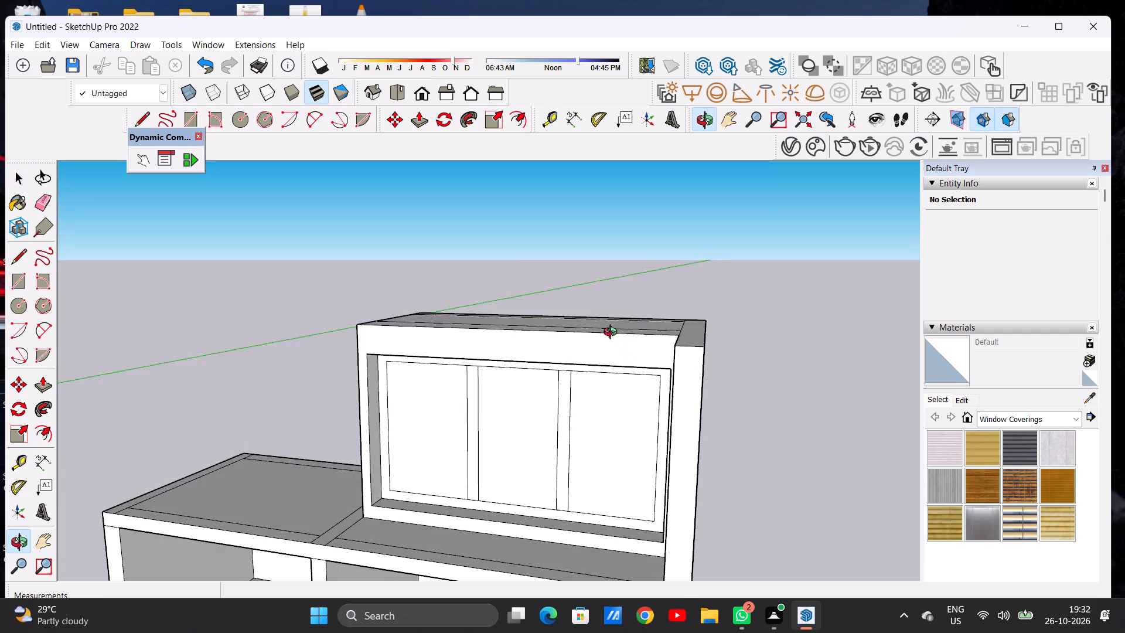
middle_click_drag(613, 333, 567, 439)
scroll(640, 332, "down", 4)
scroll(649, 356, "up", 1)
scroll(649, 357, "down", 1)
scroll(649, 358, "up", 4)
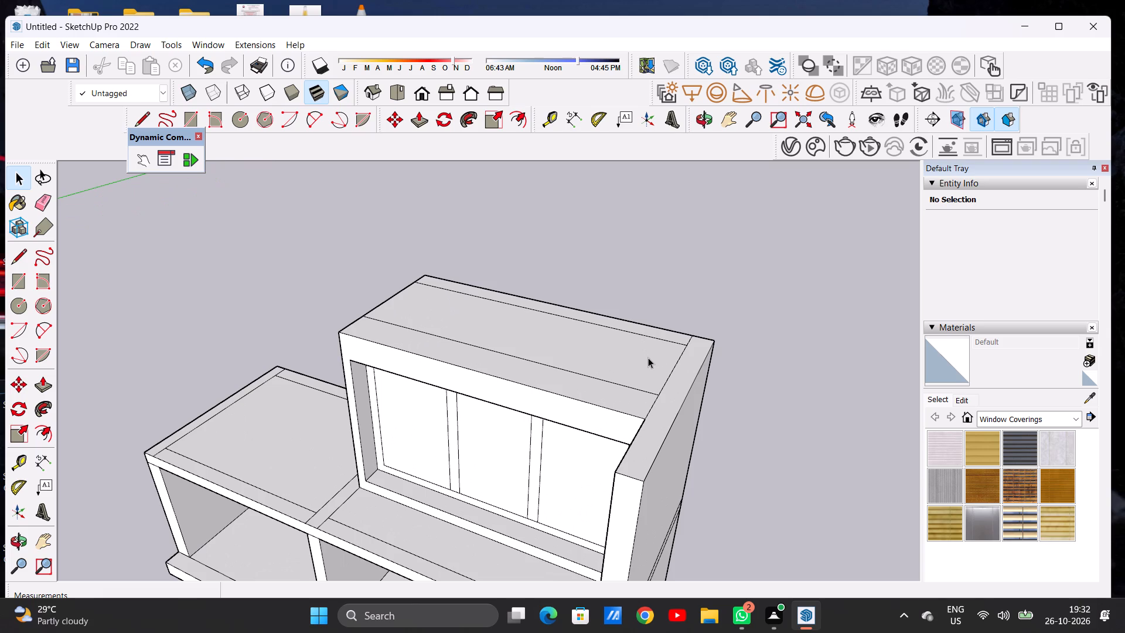
scroll(607, 353, "down", 8)
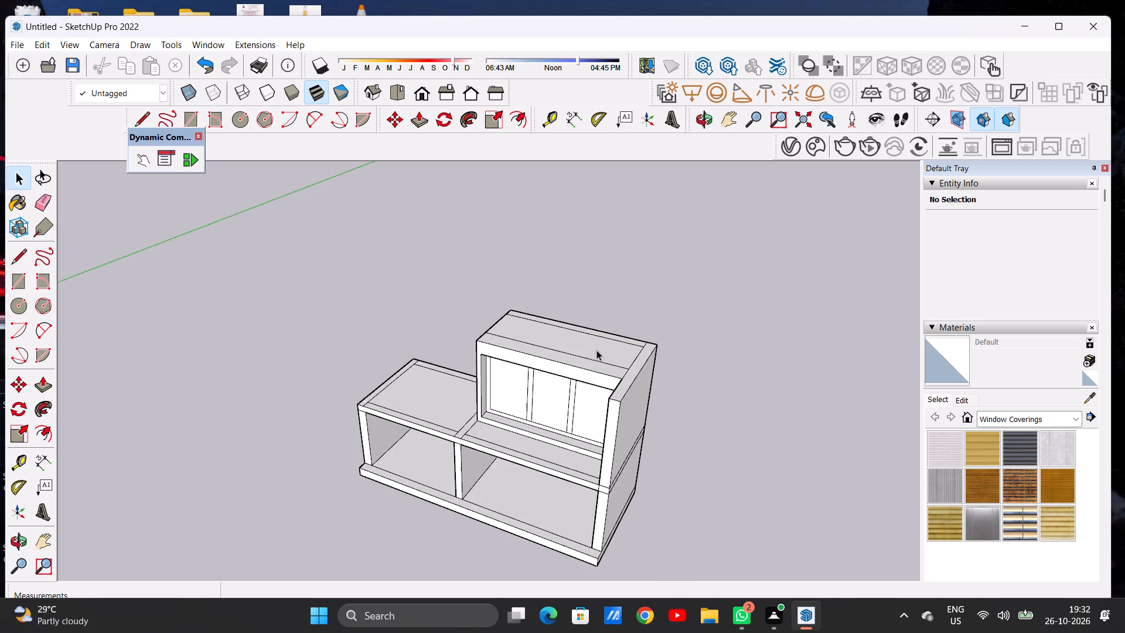
middle_click_drag(503, 413, 574, 334)
scroll(553, 369, "up", 13)
middle_click_drag(538, 368, 528, 361)
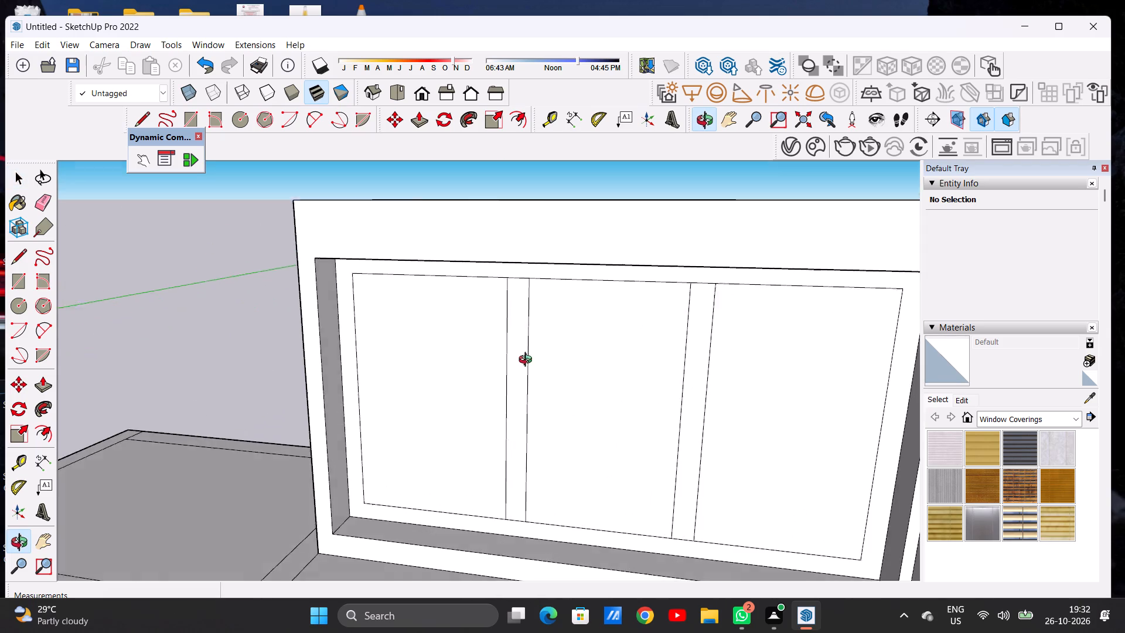
middle_click_drag(528, 361, 550, 340)
scroll(551, 350, "down", 16)
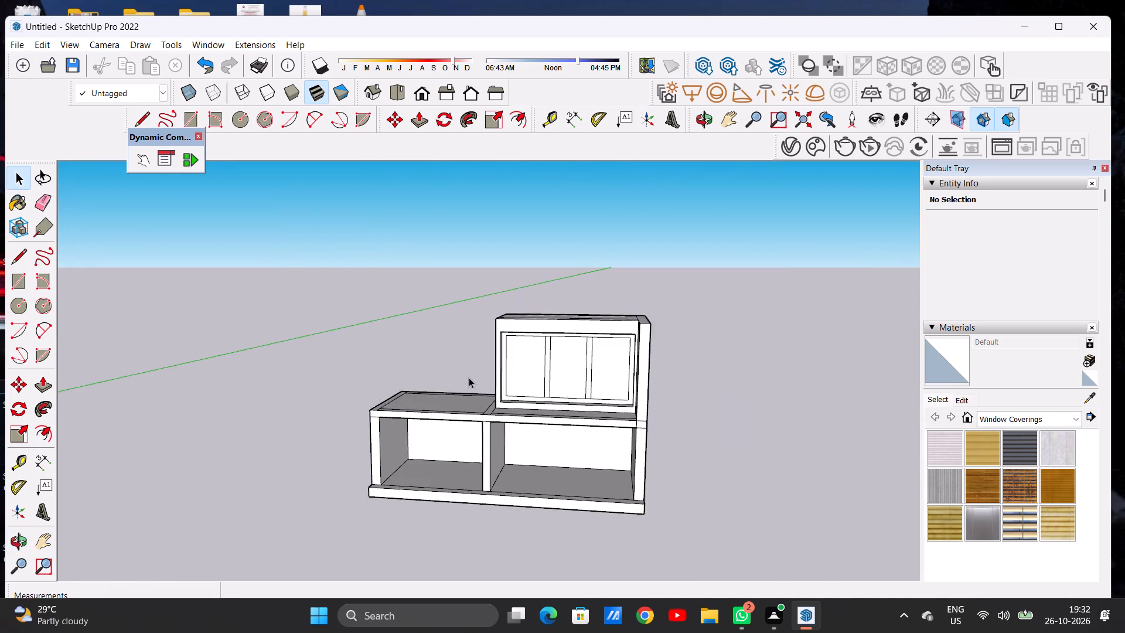
scroll(469, 377, "up", 7)
middle_click_drag(472, 379, 592, 451)
scroll(514, 368, "down", 4)
scroll(517, 368, "up", 7)
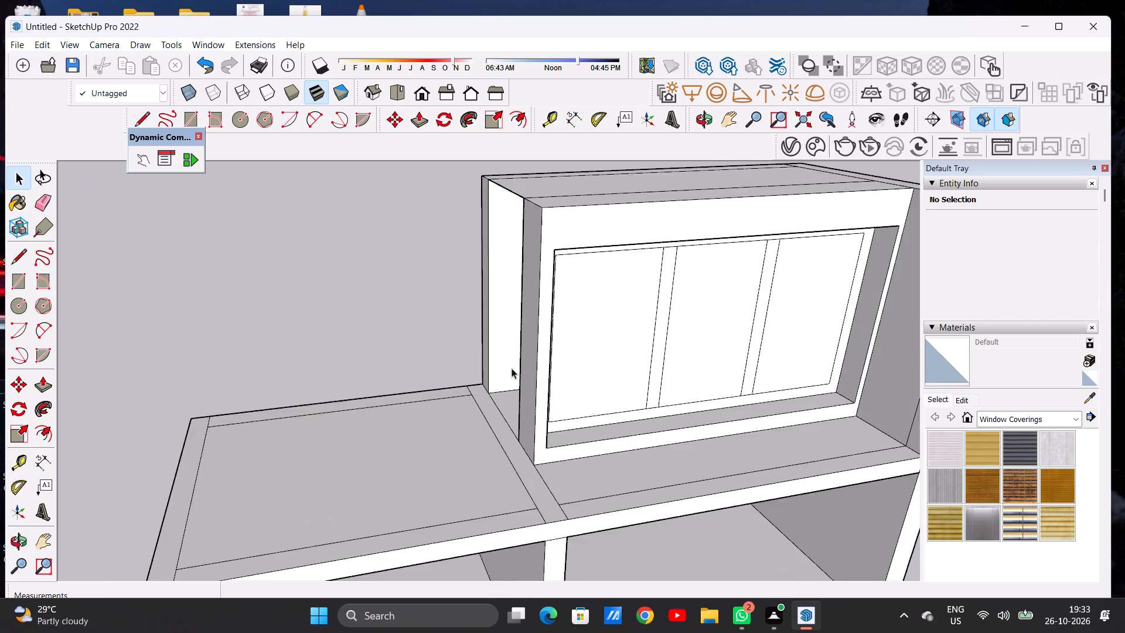
scroll(512, 368, "up", 8)
scroll(555, 360, "down", 13)
middle_click_drag(520, 363, 578, 433)
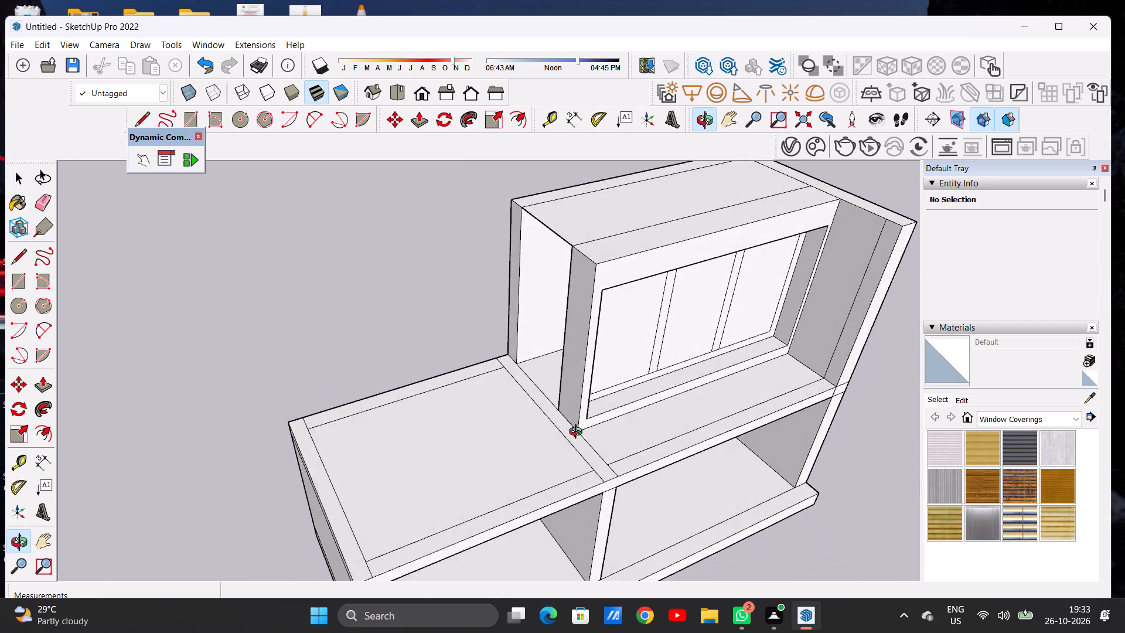
middle_click_drag(578, 433, 580, 436)
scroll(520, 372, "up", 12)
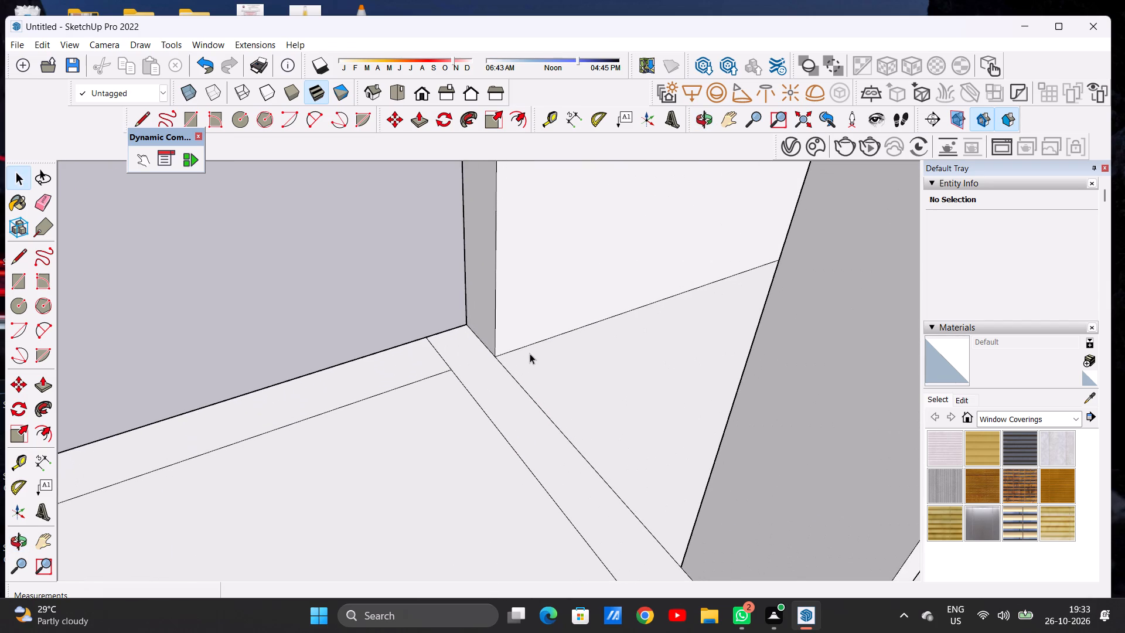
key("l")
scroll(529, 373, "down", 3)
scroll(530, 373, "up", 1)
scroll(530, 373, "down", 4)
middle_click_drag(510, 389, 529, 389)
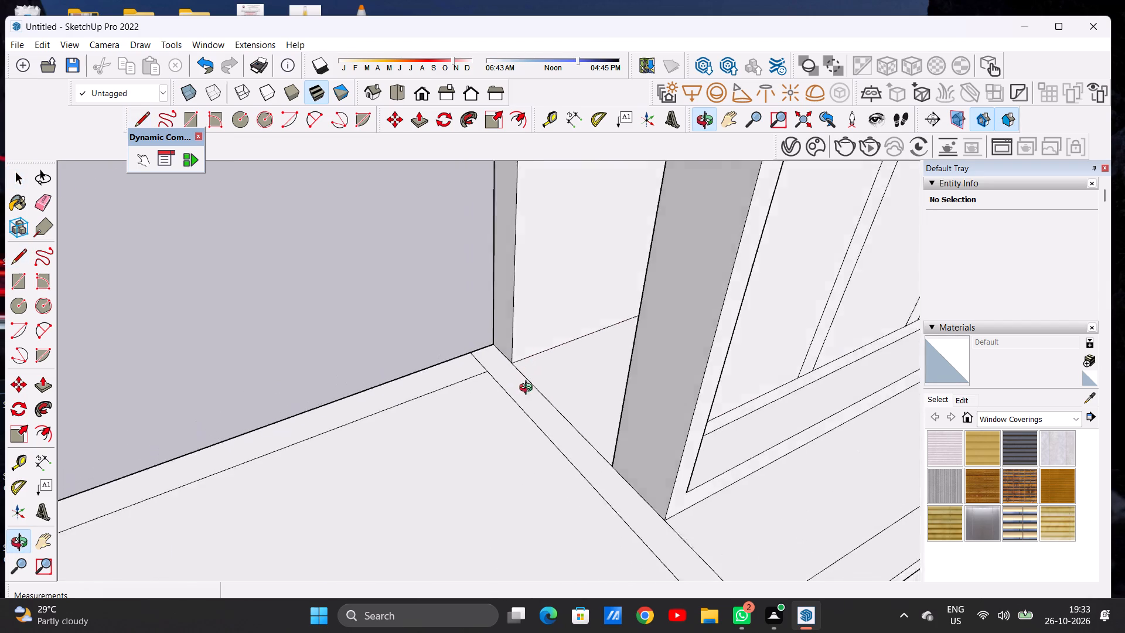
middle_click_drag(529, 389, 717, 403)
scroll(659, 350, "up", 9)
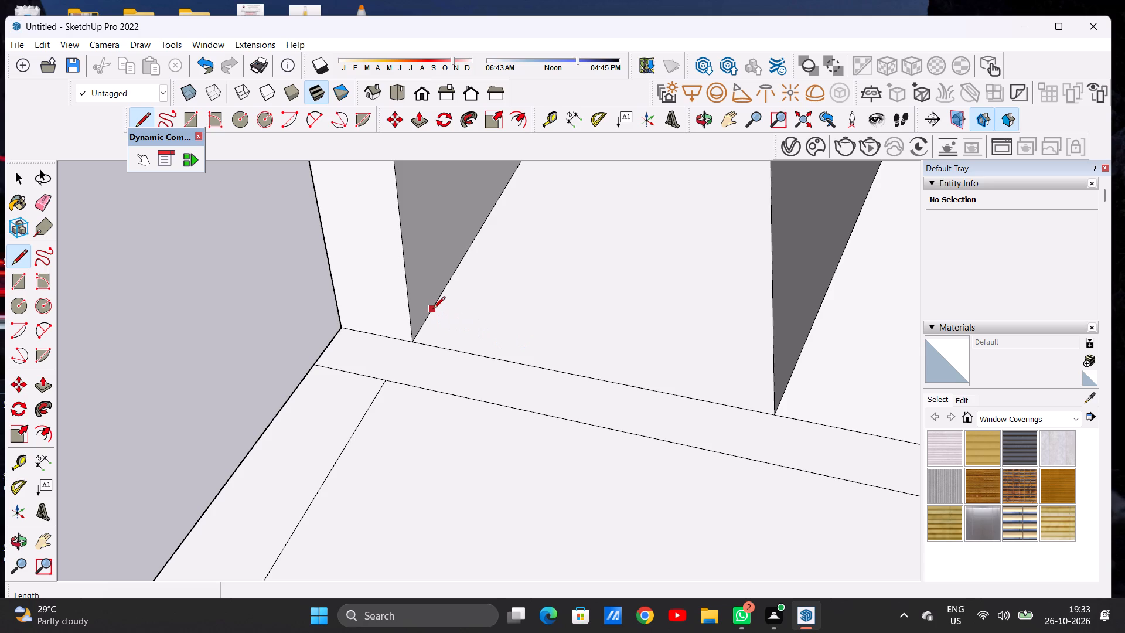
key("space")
Push/Pull the narrow strip above the middle wall, between the two bays, up 9' flush with the opposite first-floor side wall.
scroll(495, 376, "down", 15)
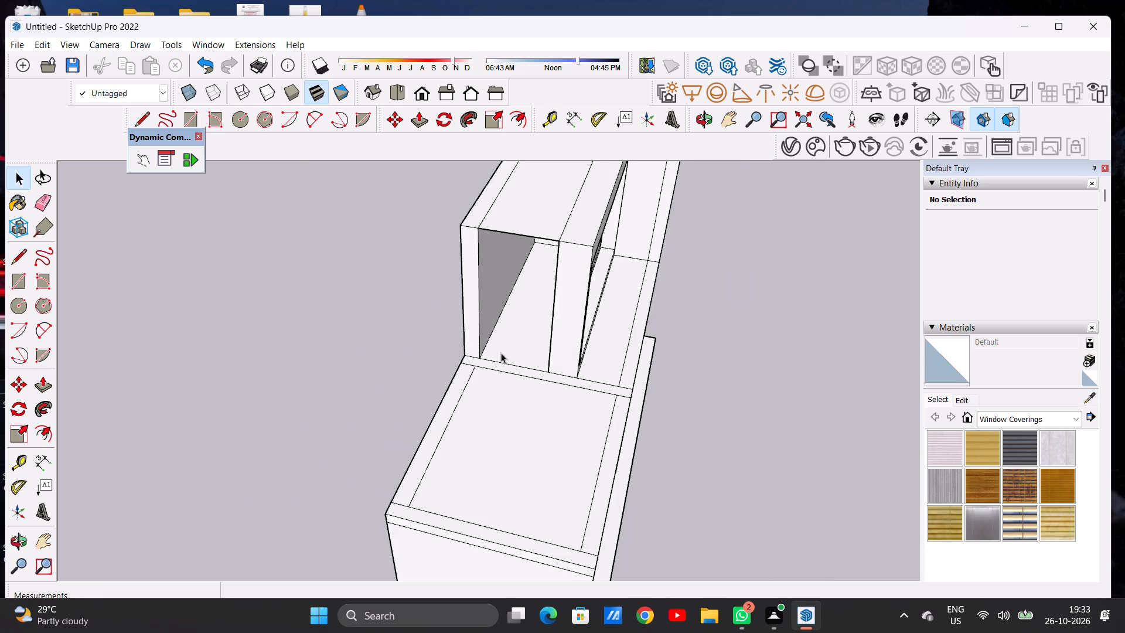
scroll(501, 353, "down", 7)
middle_click_drag(586, 363, 242, 321)
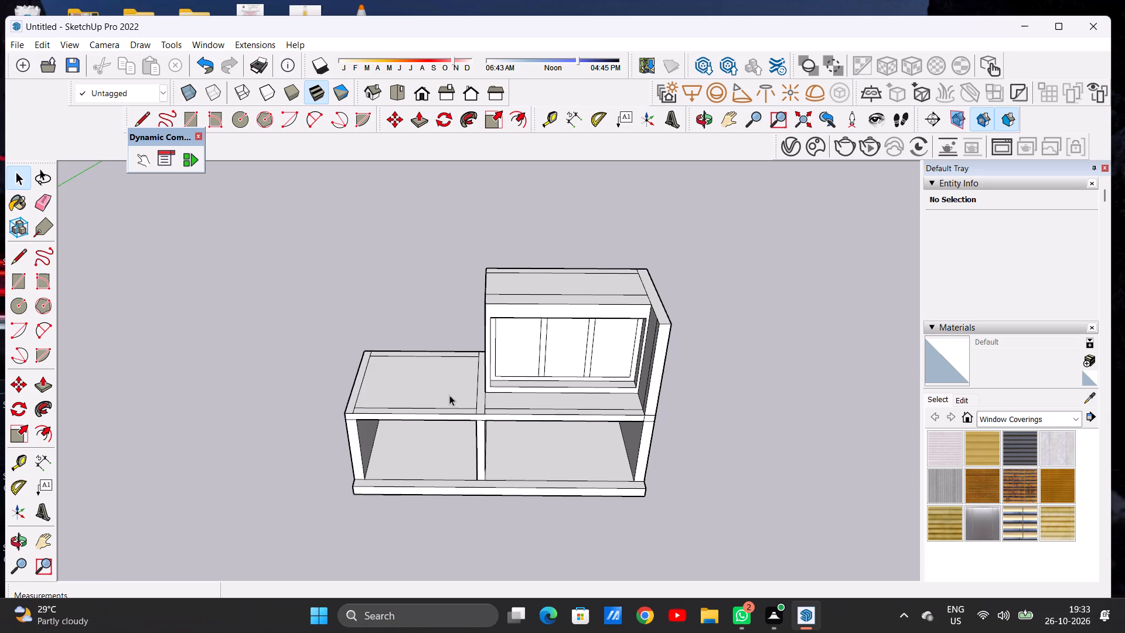
scroll(476, 394, "up", 4)
middle_click_drag(472, 390, 506, 407)
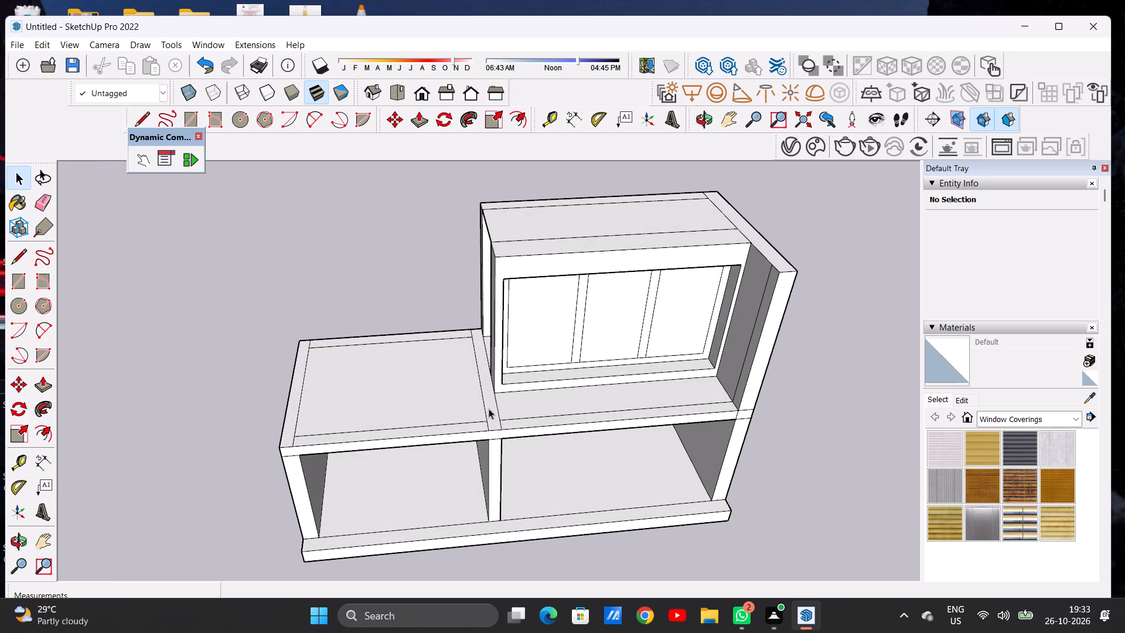
key("p")
scroll(499, 400, "up", 6)
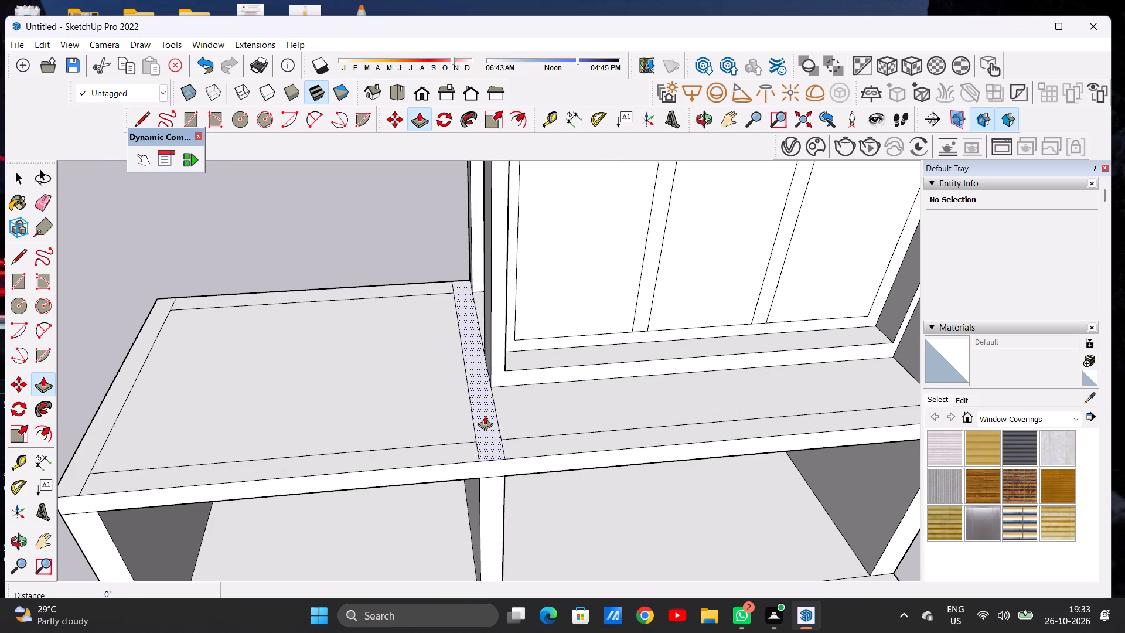
left_click(485, 416)
scroll(487, 370, "down", 8)
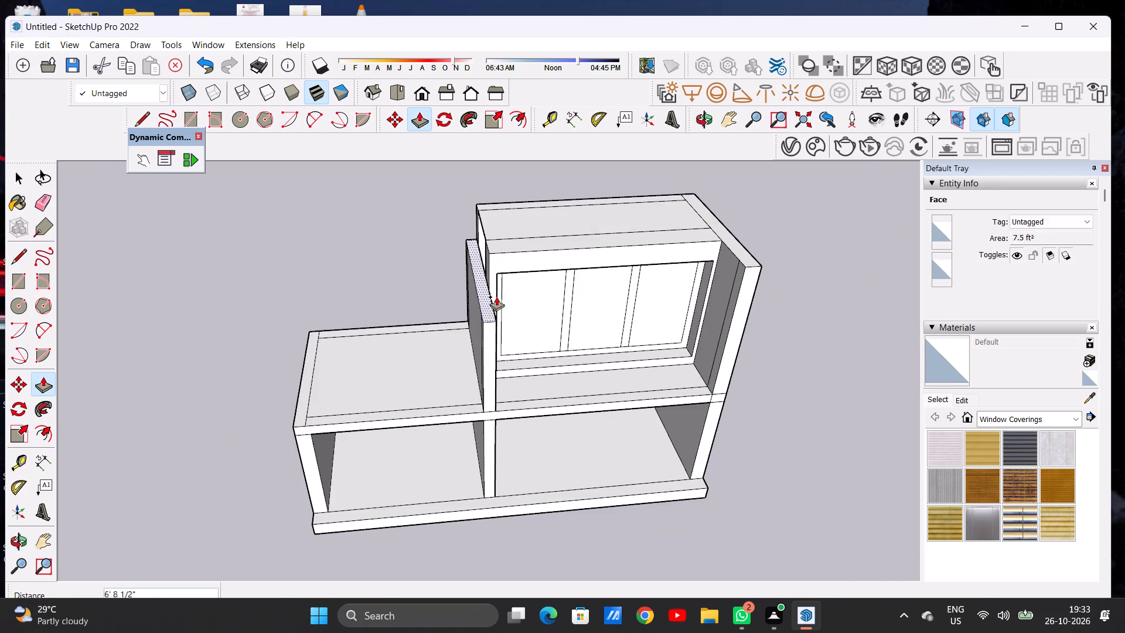
scroll(495, 270, "up", 4)
scroll(495, 270, "down", 1)
scroll(495, 270, "up", 3)
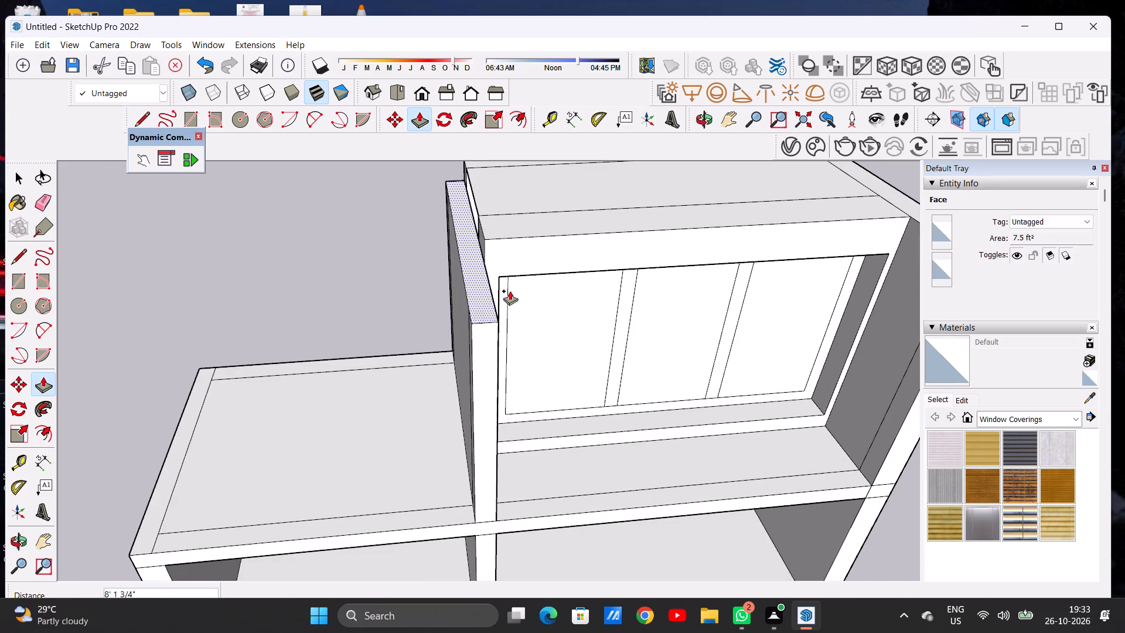
scroll(509, 295, "down", 8)
left_click(728, 284)
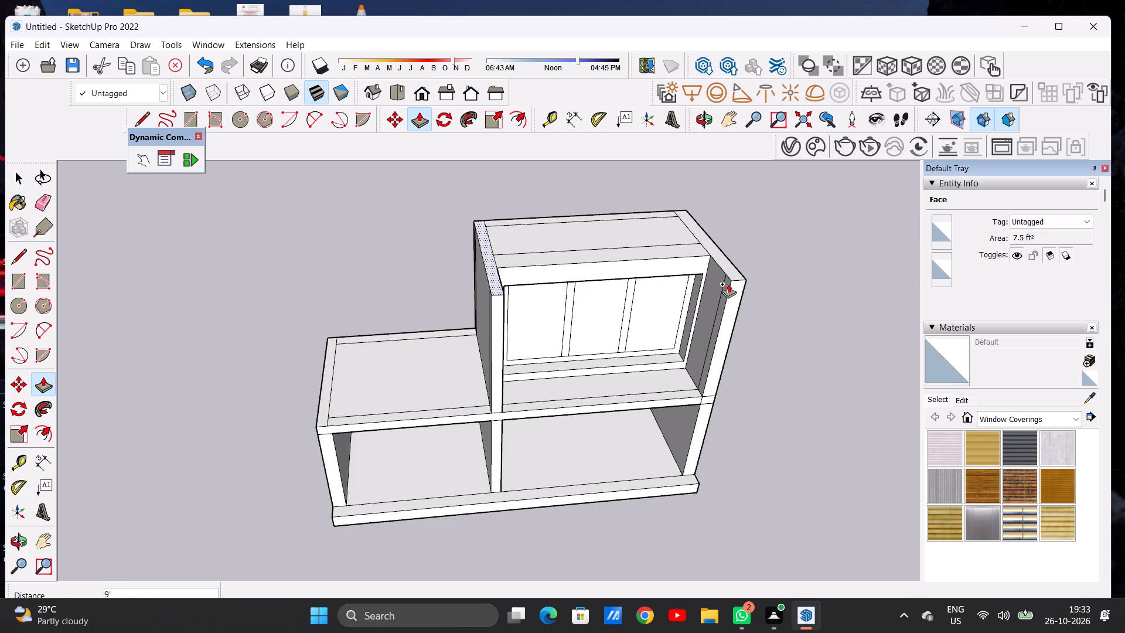
Examine the raised first-floor side wall, the window front and the floor edge from the front and from above.
key("space")
scroll(633, 322, "down", 4)
middle_click_drag(602, 318, 530, 232)
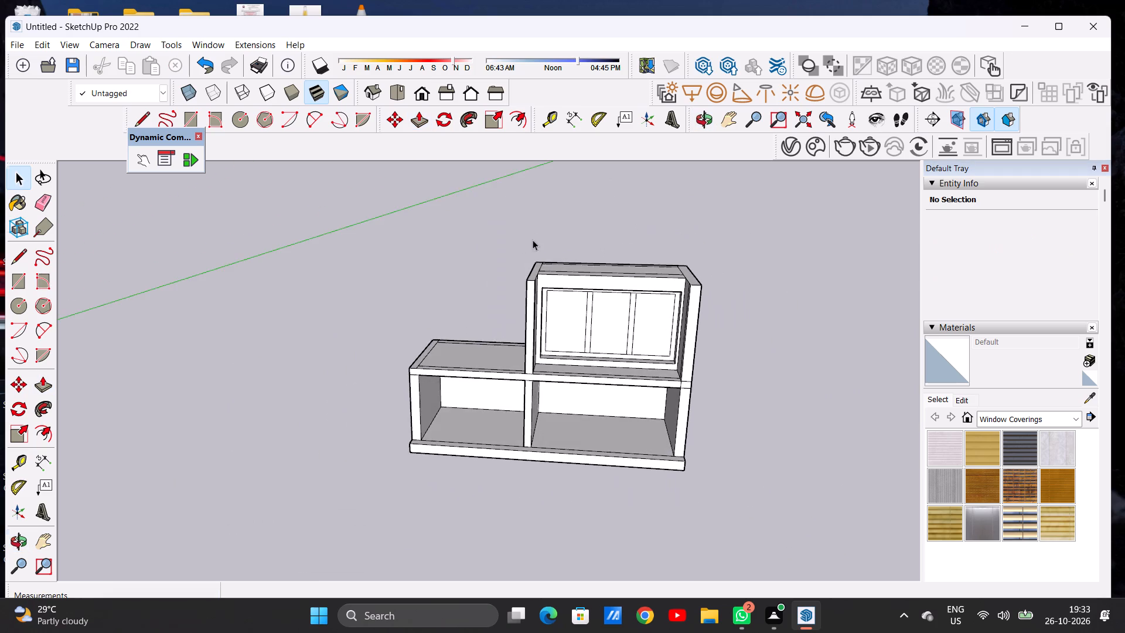
scroll(602, 282, "up", 6)
middle_click_drag(601, 331, 623, 266)
scroll(616, 286, "up", 1)
scroll(588, 334, "down", 6)
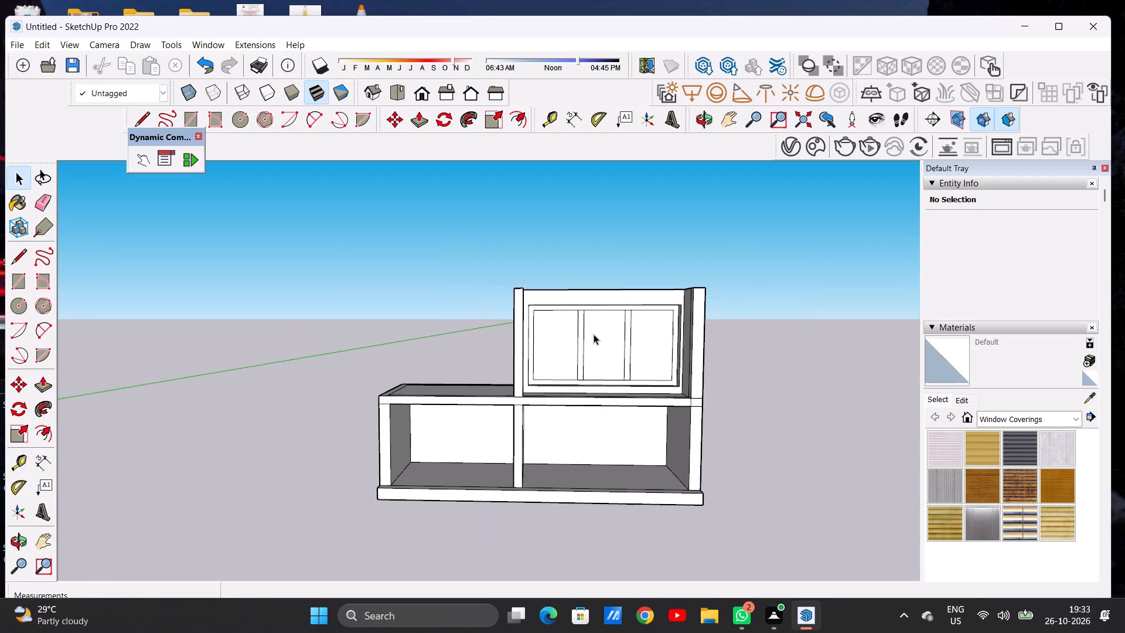
middle_click_drag(623, 328, 642, 445)
scroll(642, 445, "up", 1)
scroll(635, 321, "down", 1)
scroll(635, 321, "up", 1)
scroll(617, 284, "down", 6)
middle_click_drag(652, 352, 653, 383)
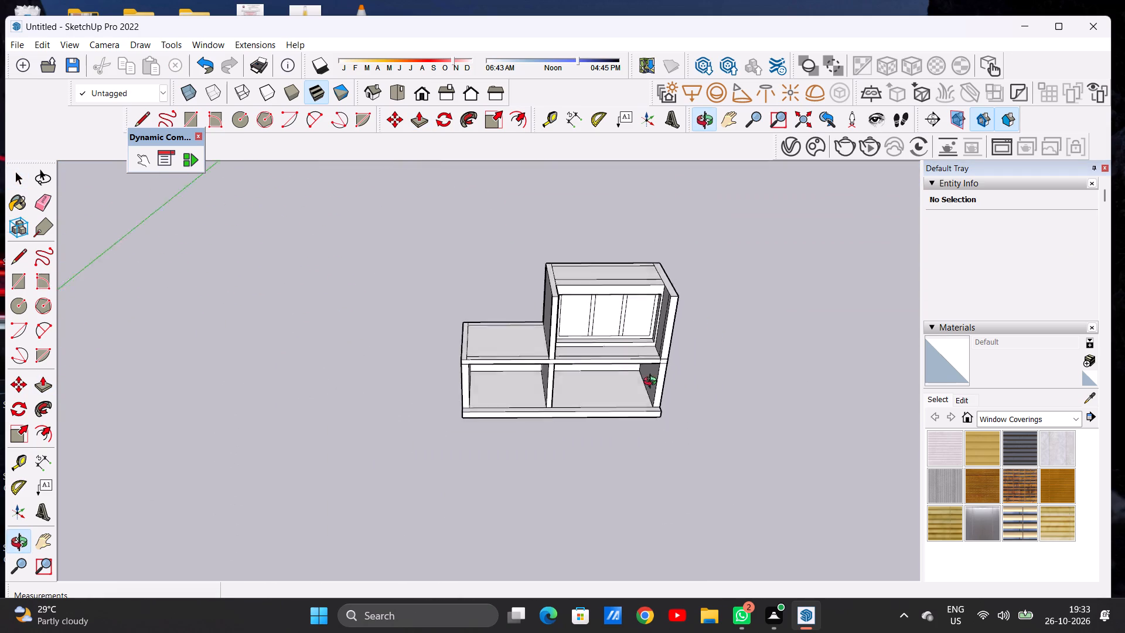
middle_click_drag(653, 383, 652, 433)
scroll(657, 378, "up", 5)
scroll(661, 370, "down", 1)
scroll(661, 370, "up", 8)
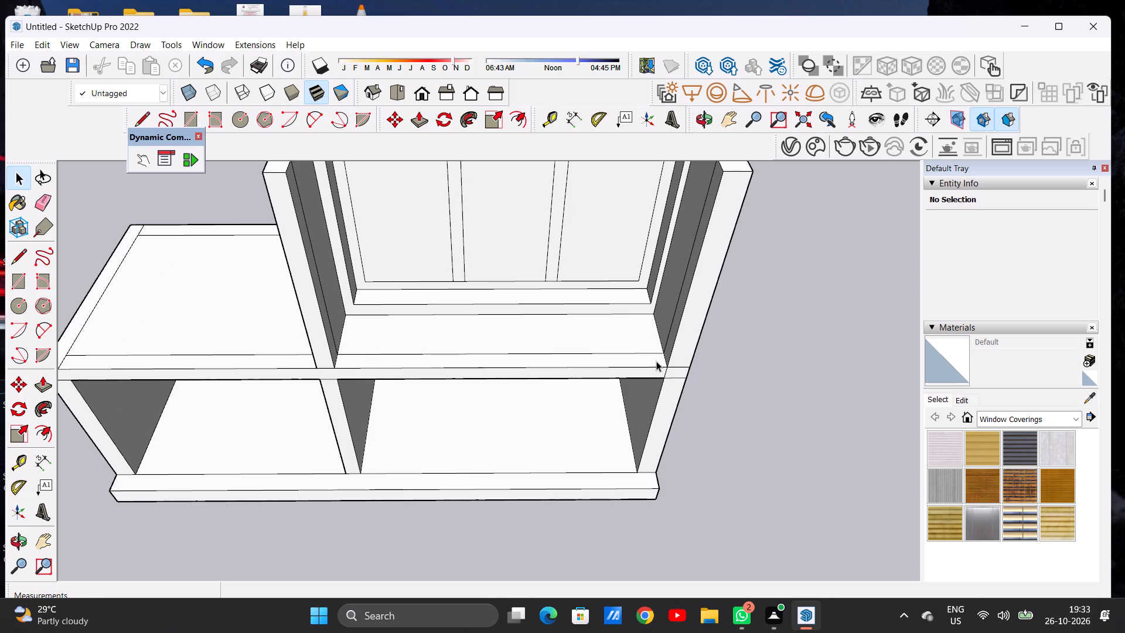
Push/Pull the narrow floor strip along the first-floor room's open front edge up slightly, forming a low kerb between the side walls.
key("p")
scroll(657, 350, "up", 6)
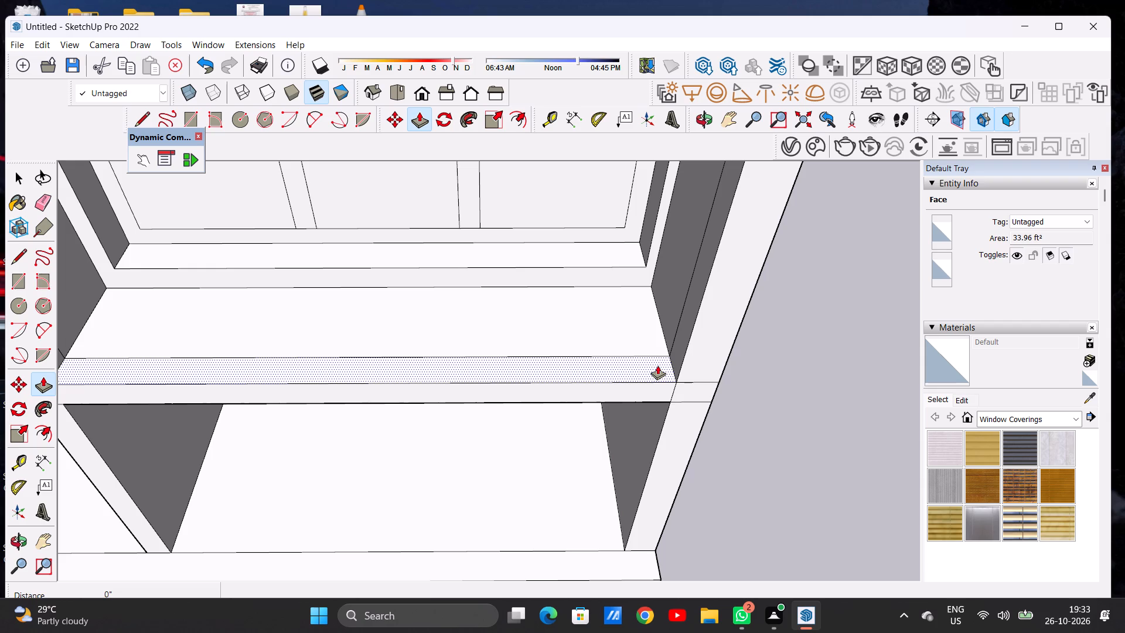
left_click(657, 365)
left_click(667, 350)
key("space")
Erase the two leftover horizontal edges at floor level on the front face of the larger bay's outer side wall.
scroll(693, 383, "down", 2)
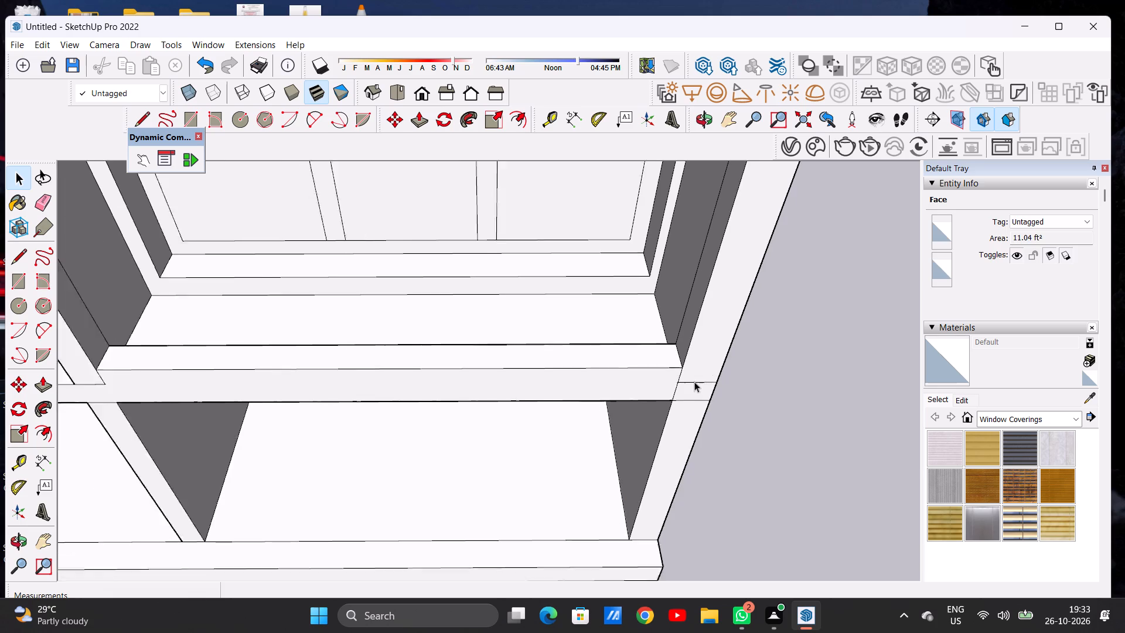
scroll(694, 382, "down", 7)
middle_click_drag(635, 400, 616, 314)
scroll(628, 349, "down", 3)
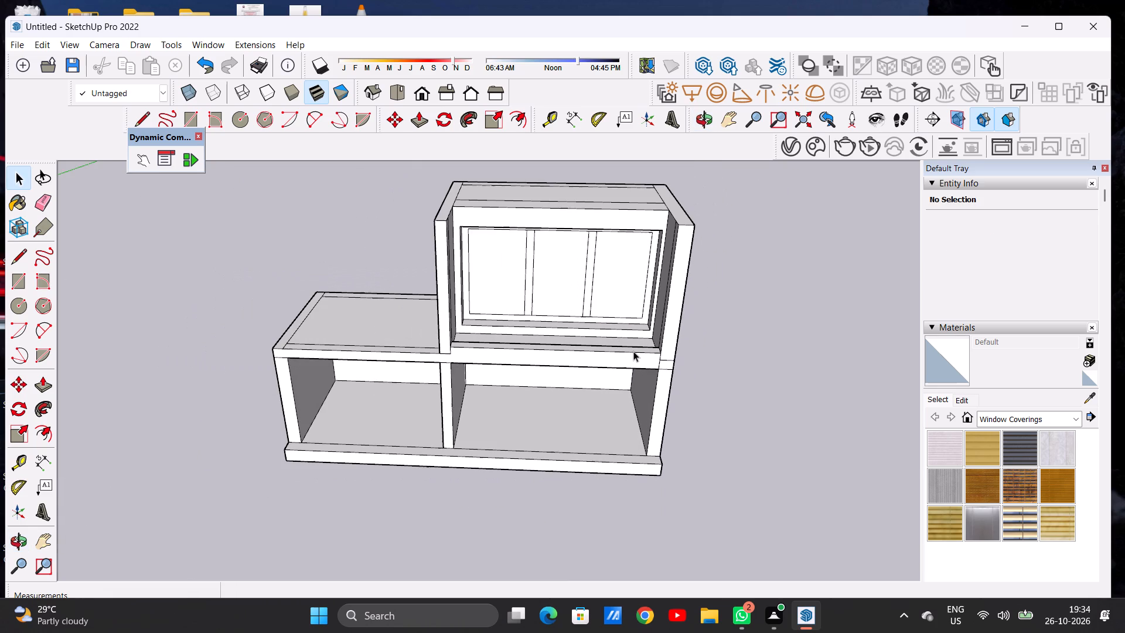
scroll(634, 345, "down", 6)
middle_click_drag(639, 358, 630, 316)
scroll(635, 350, "up", 1)
scroll(635, 350, "down", 1)
scroll(635, 350, "up", 13)
middle_click_drag(695, 369, 694, 349)
scroll(696, 366, "up", 5)
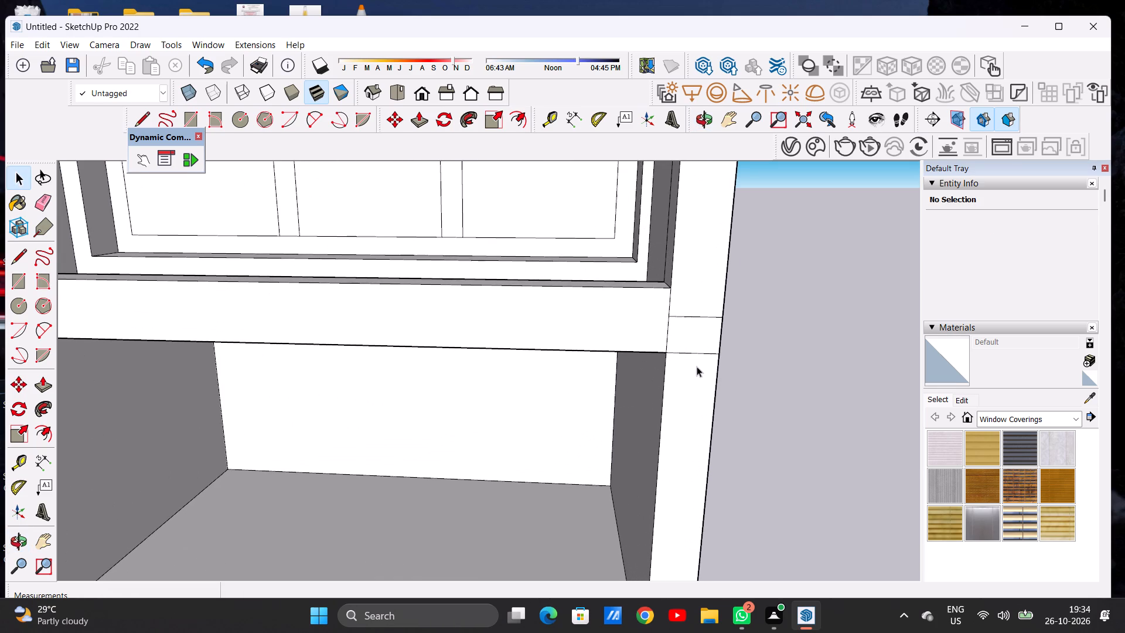
key("e")
left_click(688, 315)
left_click_drag(690, 347, 692, 350)
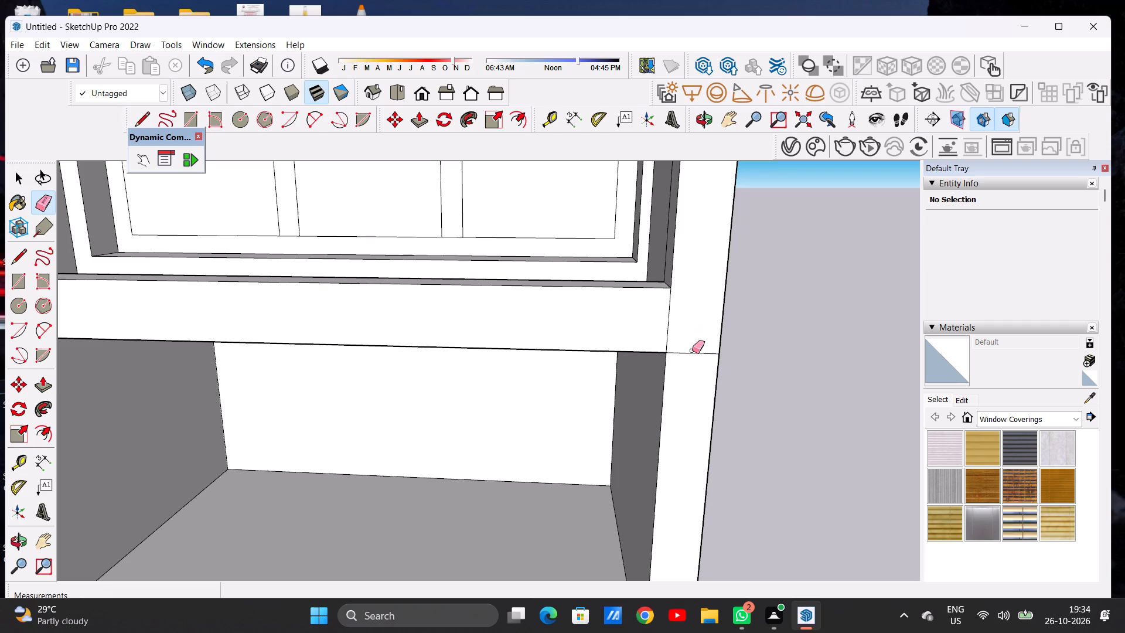
left_click_drag(692, 350, 692, 352)
key("space")
Examine the cleaned outer wall, the raised floor edge and the recessed window from the side, above and front.
middle_click_drag(686, 349, 621, 347)
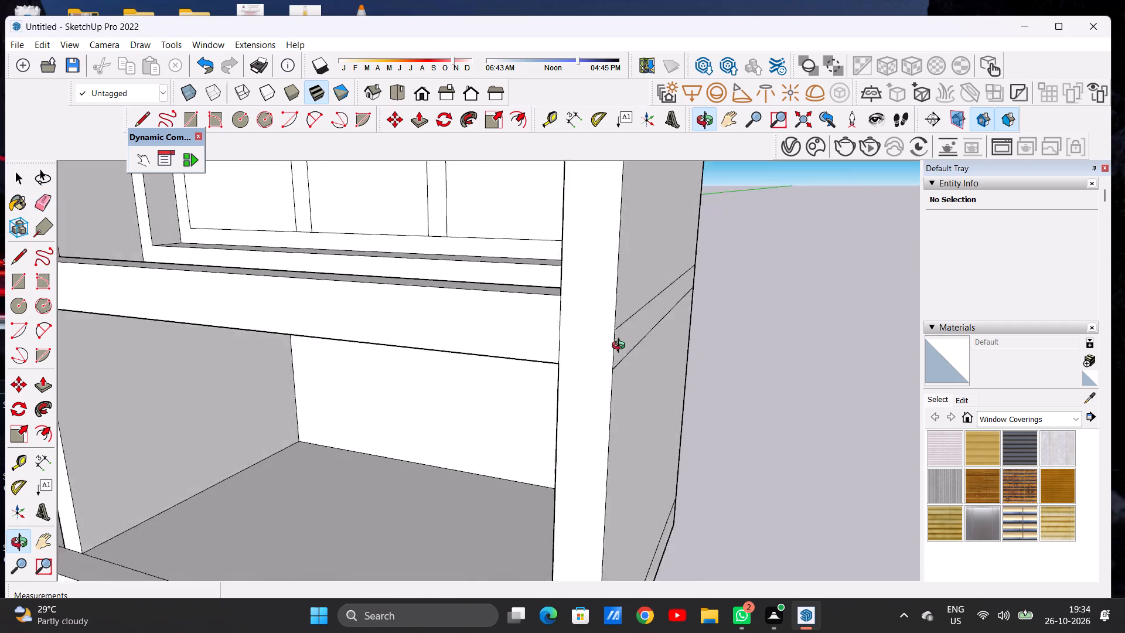
middle_click_drag(621, 347, 667, 343)
scroll(674, 345, "up", 1)
scroll(689, 350, "down", 14)
scroll(703, 353, "up", 2)
scroll(703, 353, "down", 2)
middle_click_drag(621, 353, 642, 348)
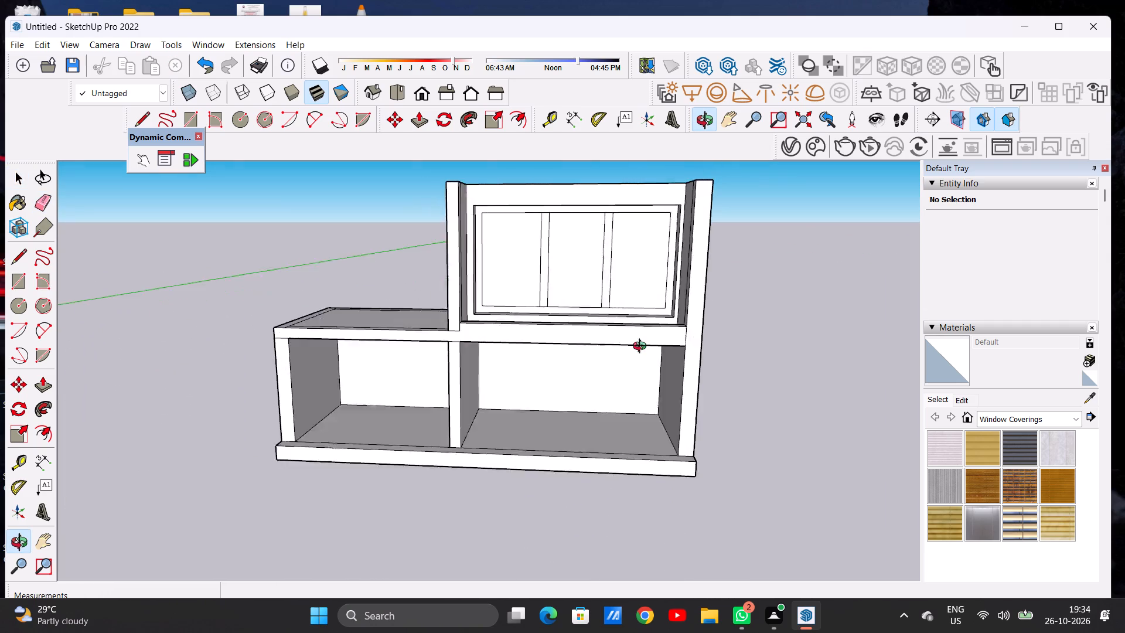
middle_click_drag(642, 348, 693, 349)
scroll(643, 338, "up", 6)
middle_click_drag(622, 307, 606, 430)
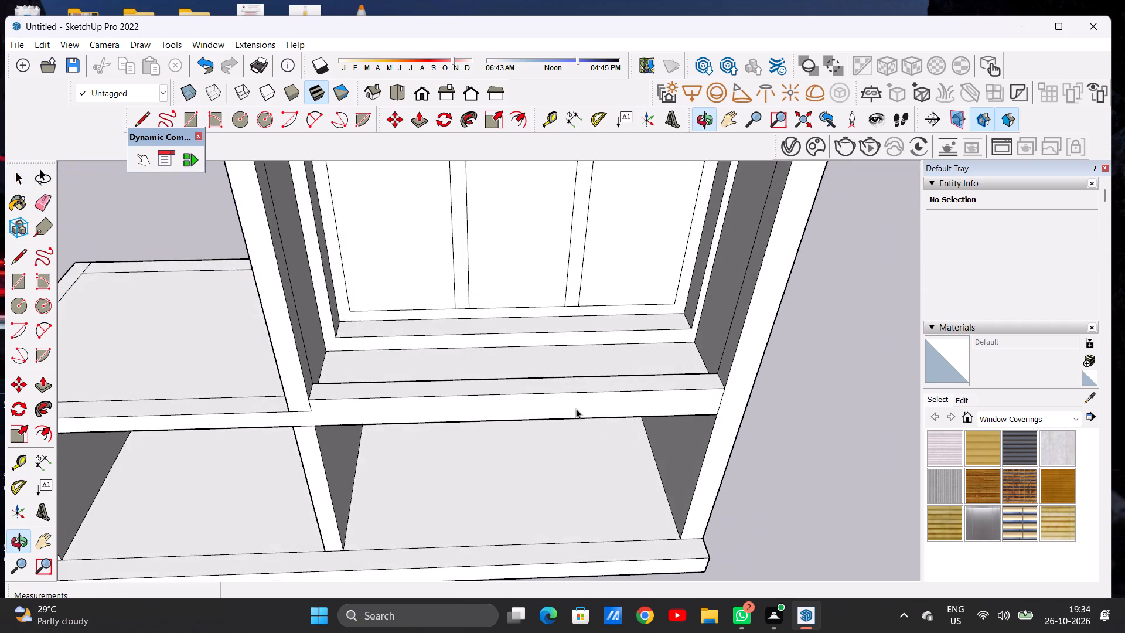
scroll(557, 393, "down", 6)
middle_click_drag(580, 404, 570, 273)
scroll(570, 273, "up", 2)
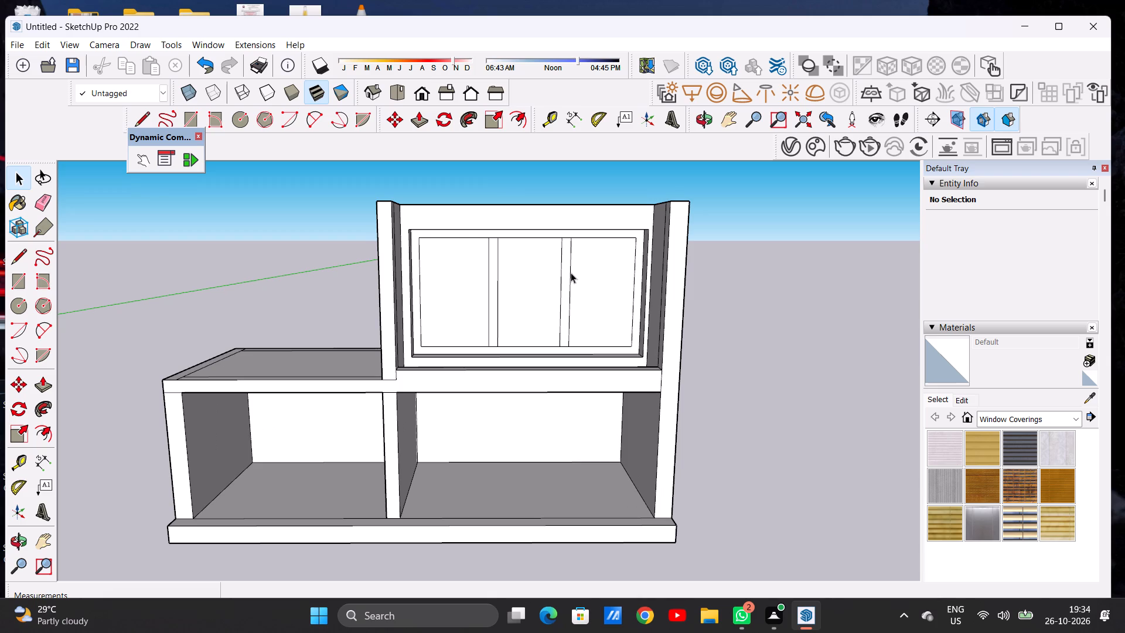
scroll(577, 270, "down", 9)
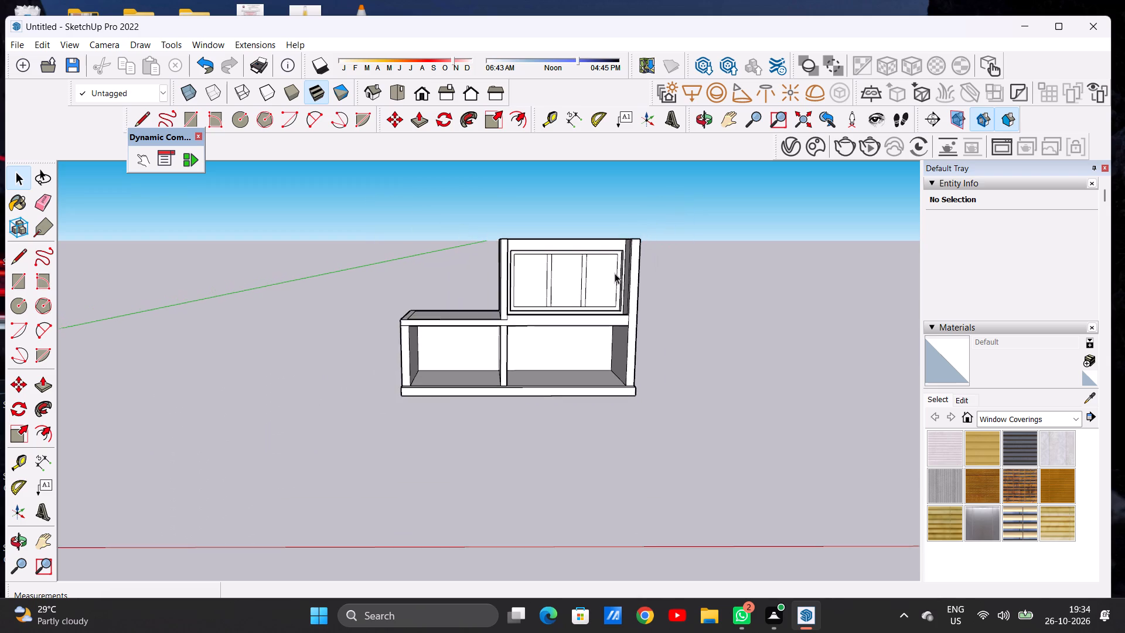
scroll(540, 281, "up", 2)
scroll(540, 281, "down", 1)
scroll(540, 281, "up", 5)
middle_click_drag(561, 302, 565, 263)
middle_click(565, 263)
scroll(559, 268, "up", 6)
middle_click_drag(582, 268, 609, 273)
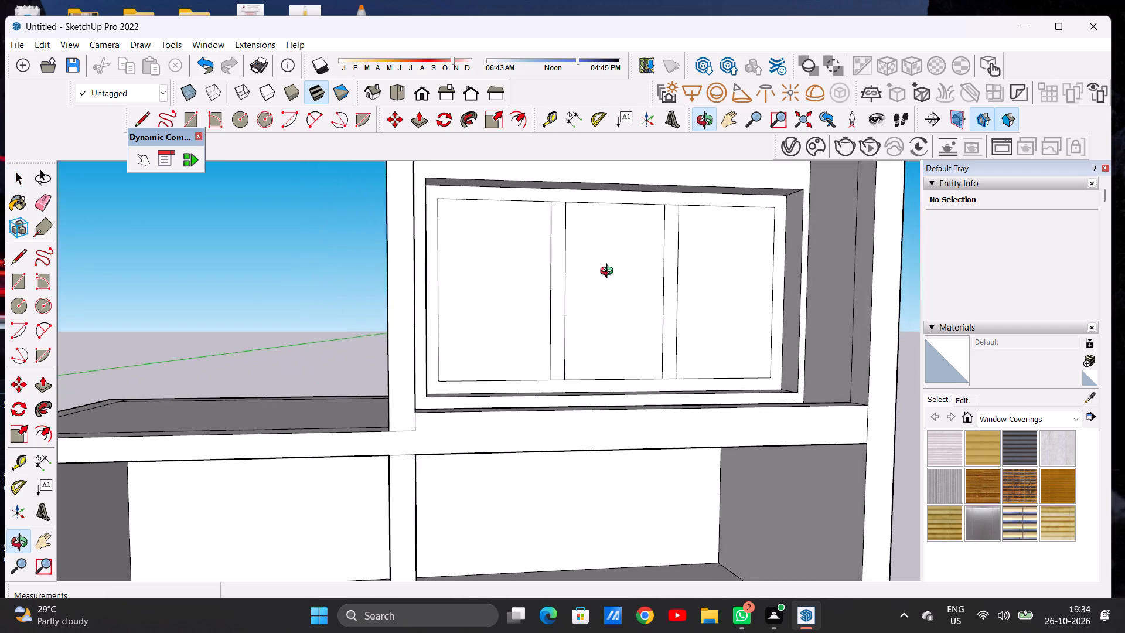
middle_click_drag(609, 273, 584, 277)
scroll(530, 296, "down", 8)
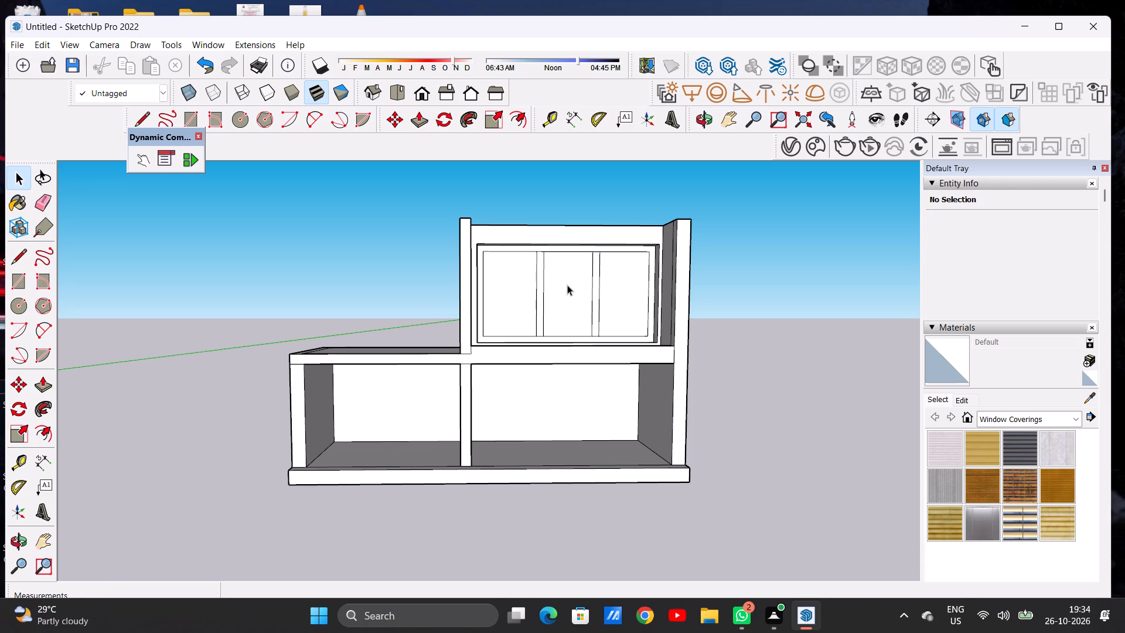
Examine the three-pane window, its wall recess and the overall two-bay massing from close up and from a distance.
scroll(553, 284, "down", 7)
scroll(560, 273, "up", 3)
scroll(560, 273, "down", 1)
scroll(560, 273, "up", 5)
middle_click_drag(564, 299, 530, 310)
scroll(530, 310, "up", 1)
scroll(531, 295, "down", 9)
scroll(541, 301, "up", 1)
scroll(541, 301, "down", 1)
scroll(541, 301, "up", 10)
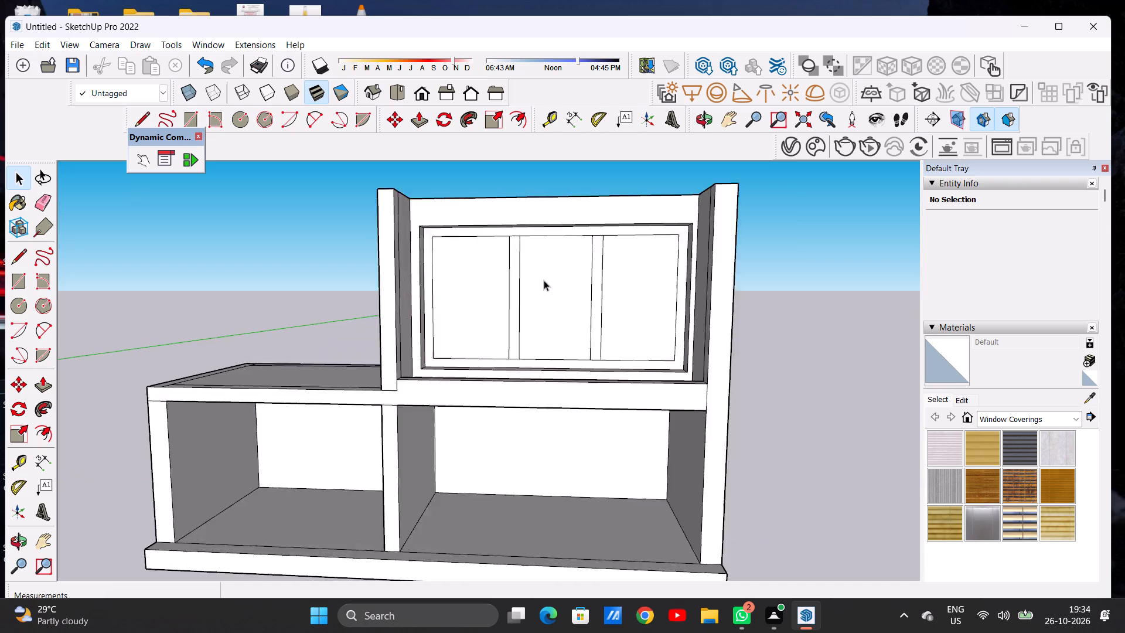
scroll(544, 280, "up", 1)
middle_click_drag(547, 266, 564, 368)
scroll(563, 283, "down", 6)
middle_click_drag(550, 305, 562, 255)
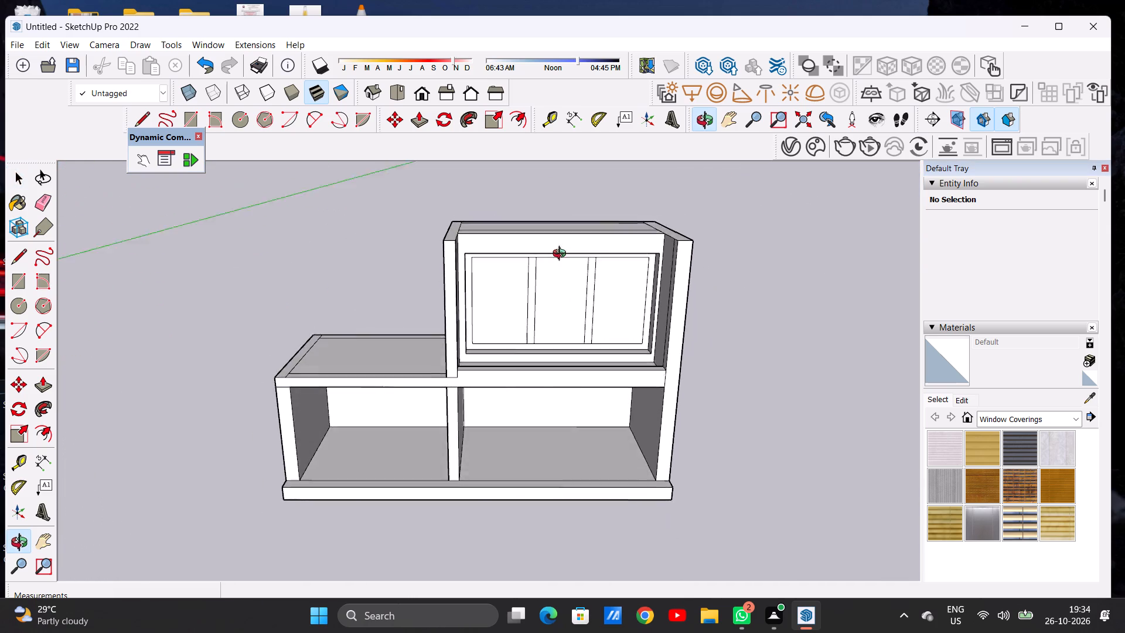
middle_click_drag(562, 255, 565, 246)
scroll(565, 246, "up", 10)
middle_click_drag(561, 306, 564, 257)
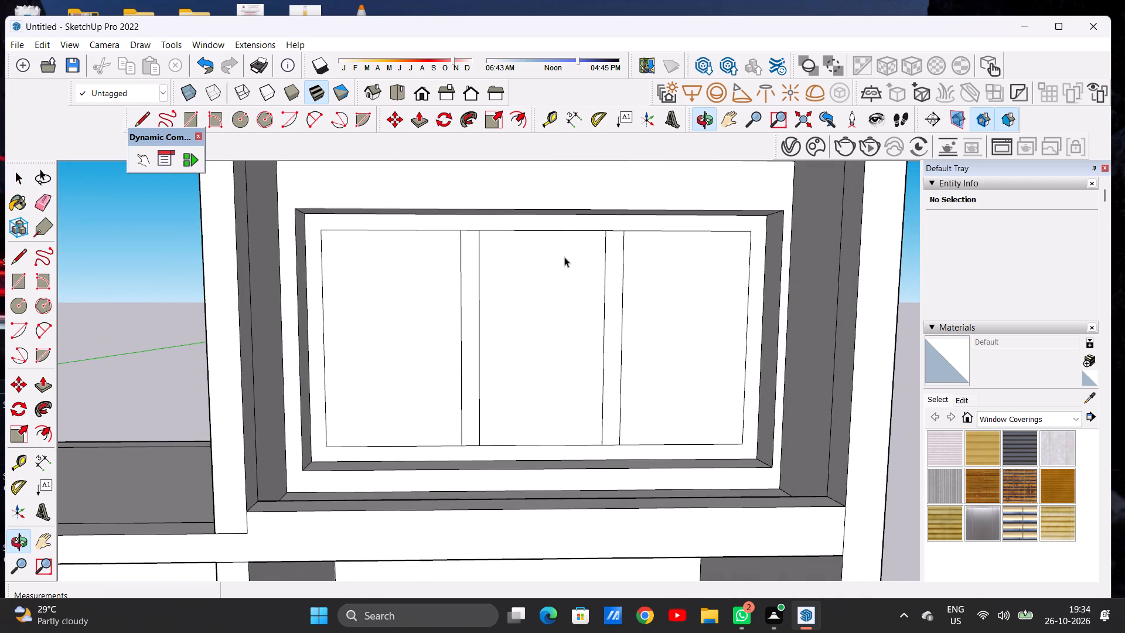
scroll(562, 257, "down", 2)
scroll(562, 257, "up", 2)
scroll(562, 257, "down", 17)
middle_click_drag(543, 280, 506, 384)
scroll(597, 275, "up", 4)
scroll(598, 273, "down", 1)
scroll(592, 273, "up", 2)
scroll(509, 274, "down", 7)
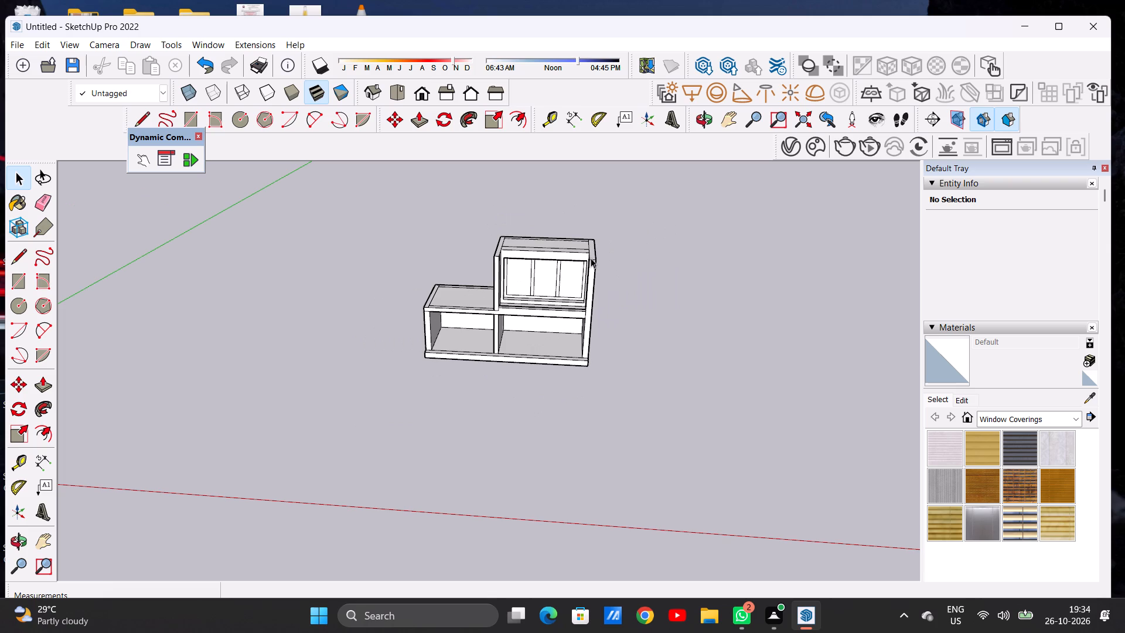
scroll(597, 240, "down", 5)
scroll(585, 241, "up", 8)
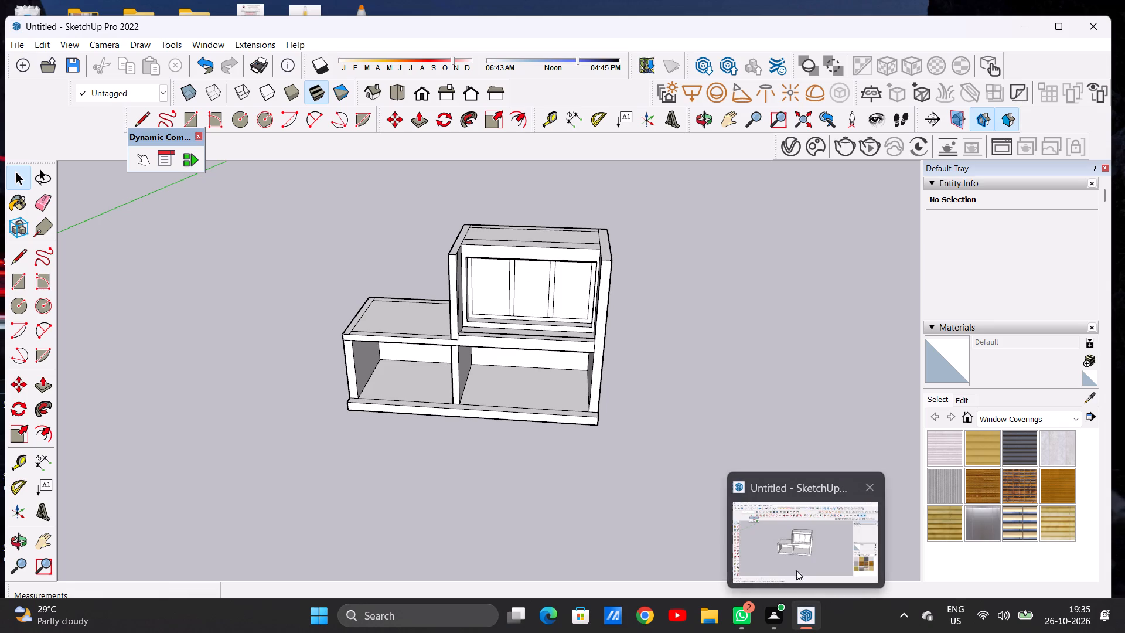
Examine the first-floor roof and the projecting side walls from above.
left_click(791, 553)
scroll(663, 488, "down", 4)
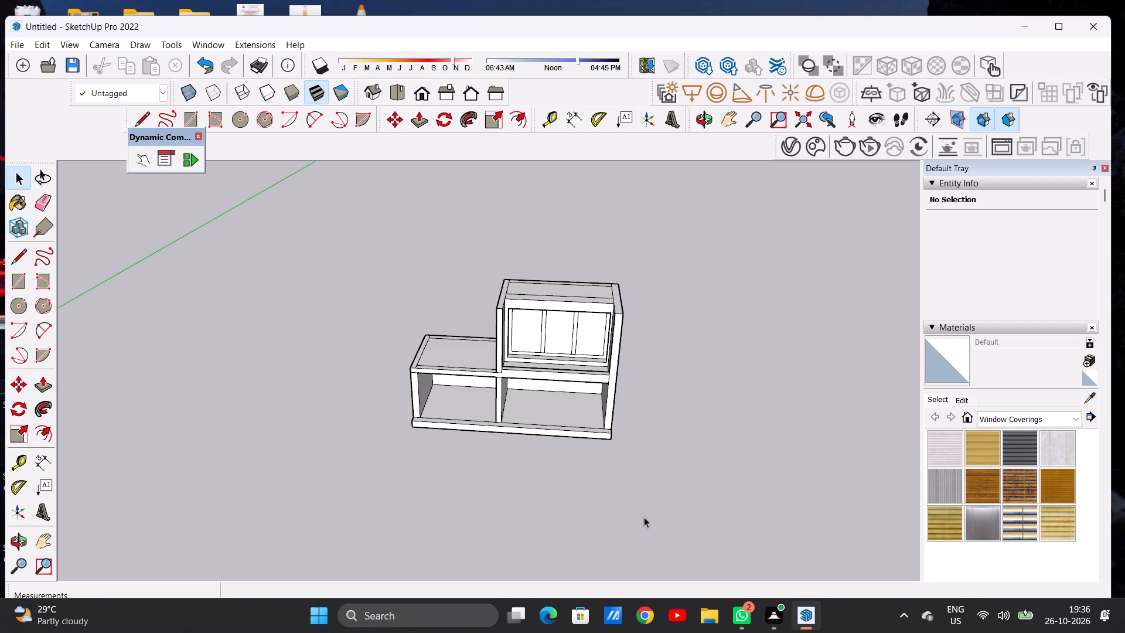
scroll(587, 478, "down", 3)
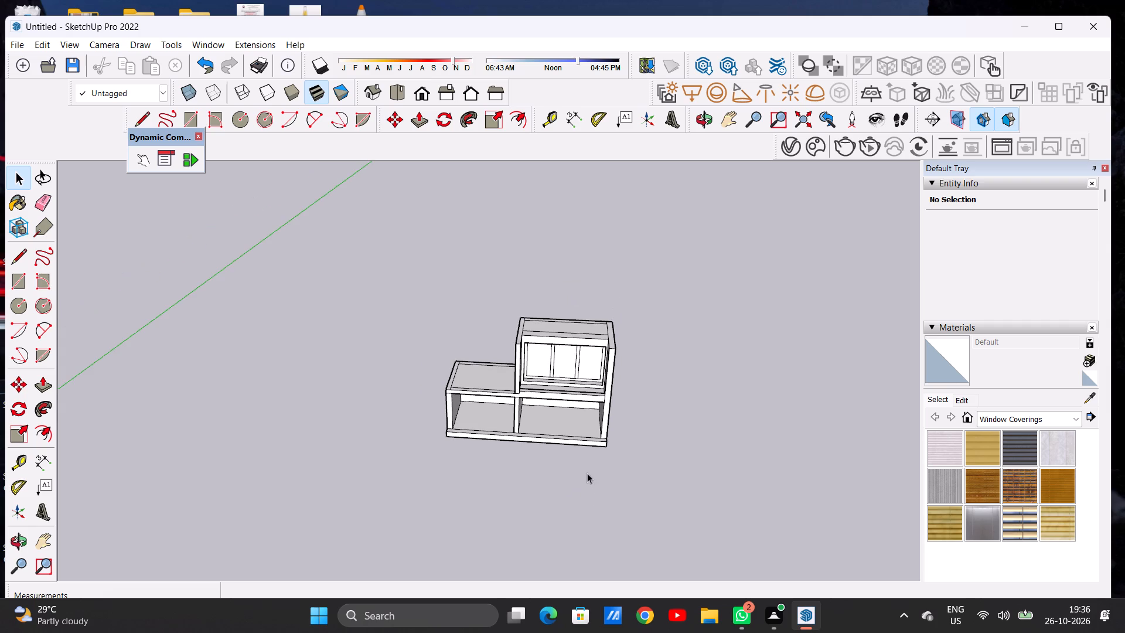
scroll(523, 372, "up", 10)
scroll(523, 368, "down", 6)
scroll(601, 304, "up", 6)
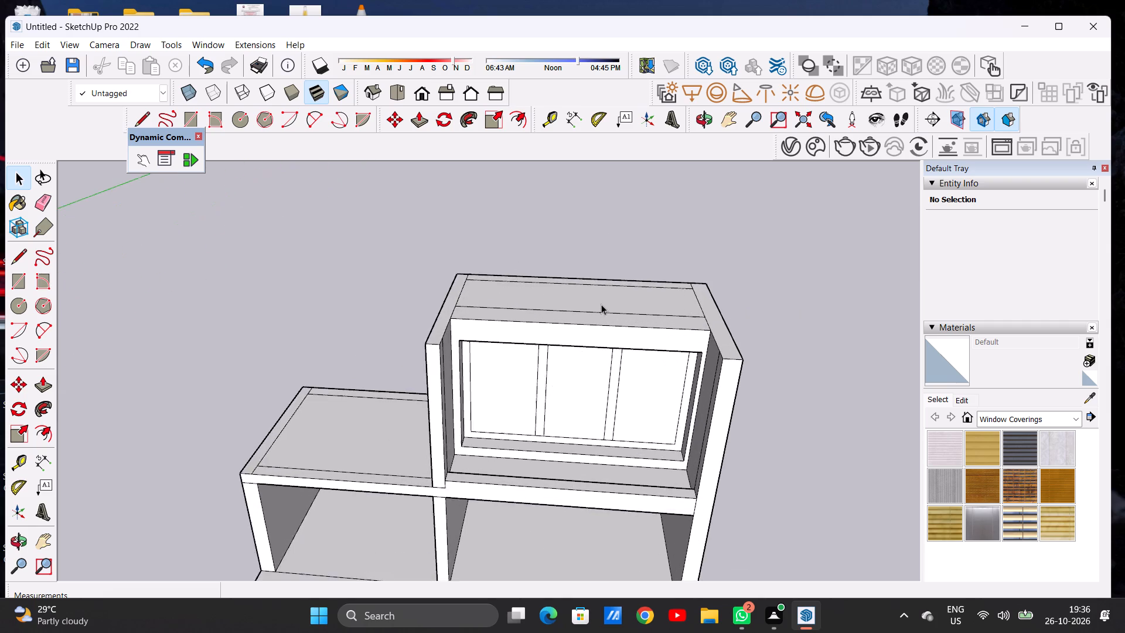
scroll(703, 312, "down", 7)
scroll(684, 316, "up", 2)
scroll(684, 316, "down", 1)
scroll(684, 316, "up", 4)
middle_click_drag(699, 318, 690, 353)
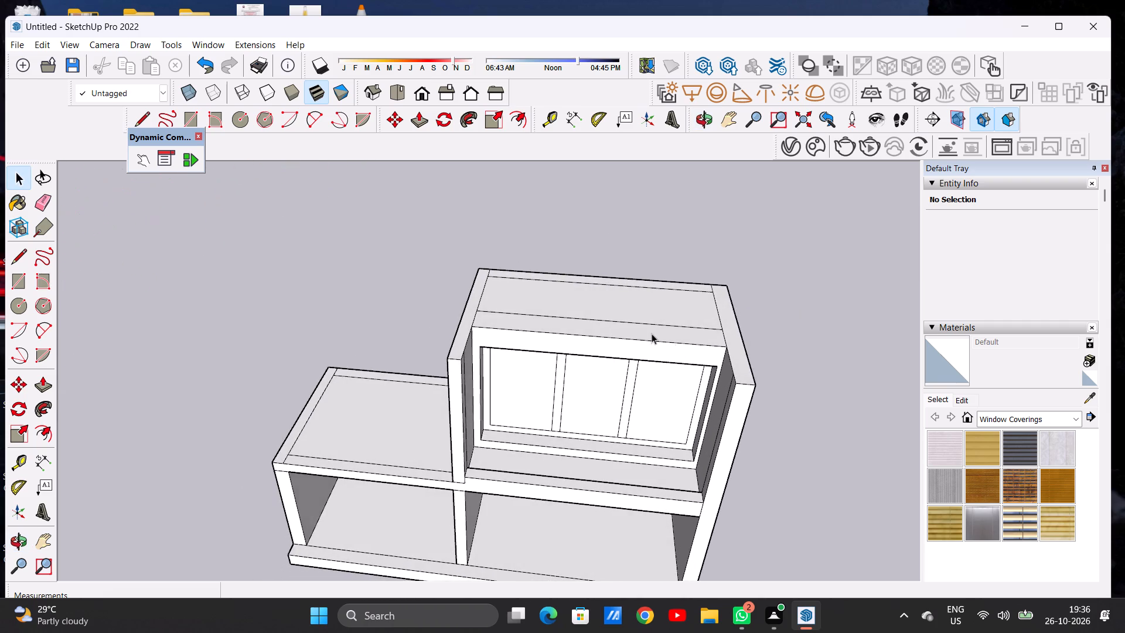
scroll(585, 314, "down", 3)
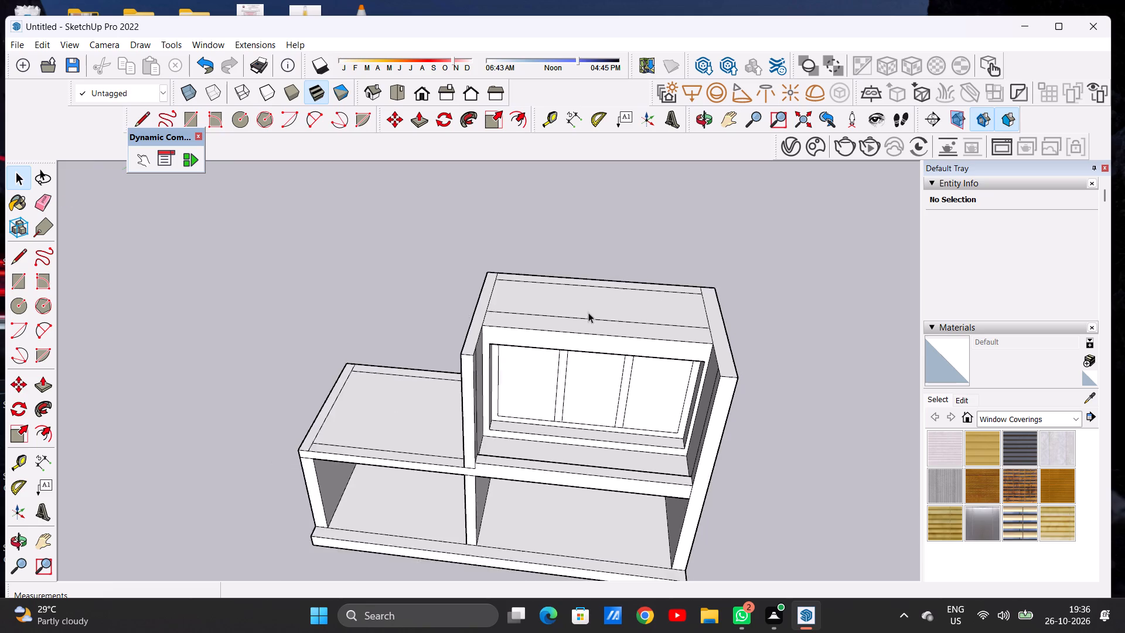
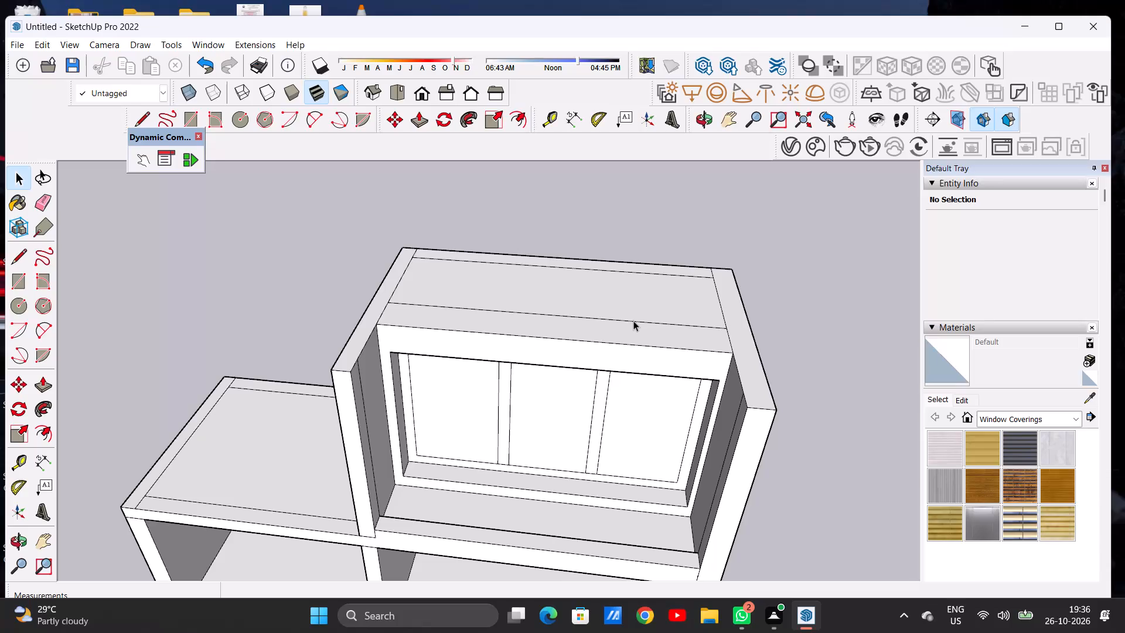
Push/Pull the narrow top face of the larger bay's outer side wall at first-floor roof level.
key("p")
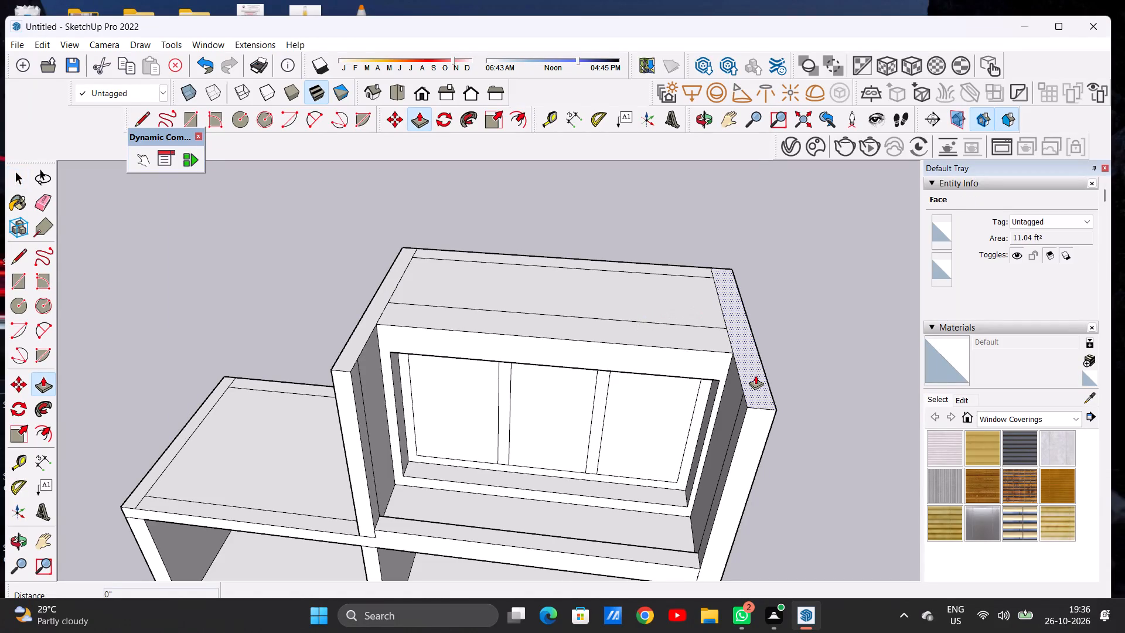
key("space")
scroll(717, 273, "up", 2)
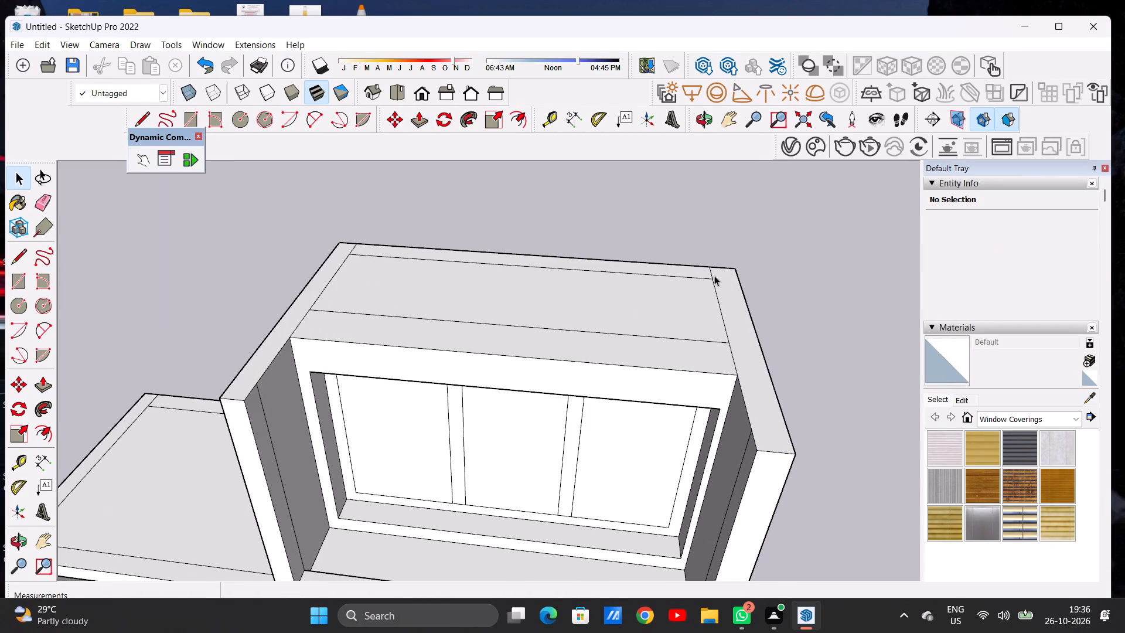
middle_click_drag(714, 275, 713, 329)
scroll(728, 302, "down", 2)
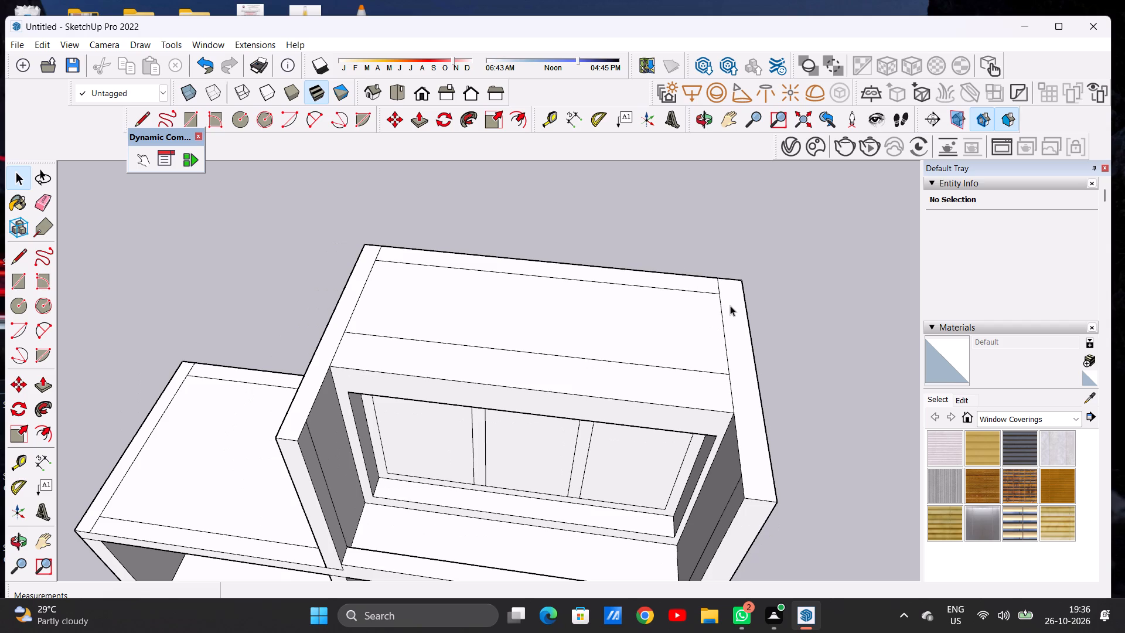
key("p")
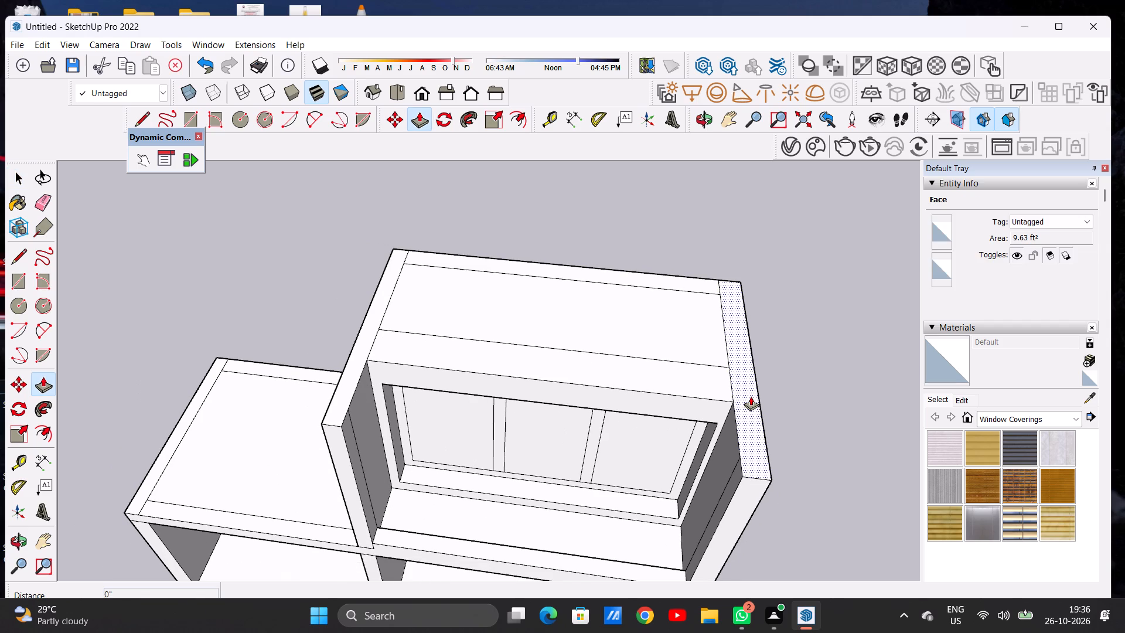
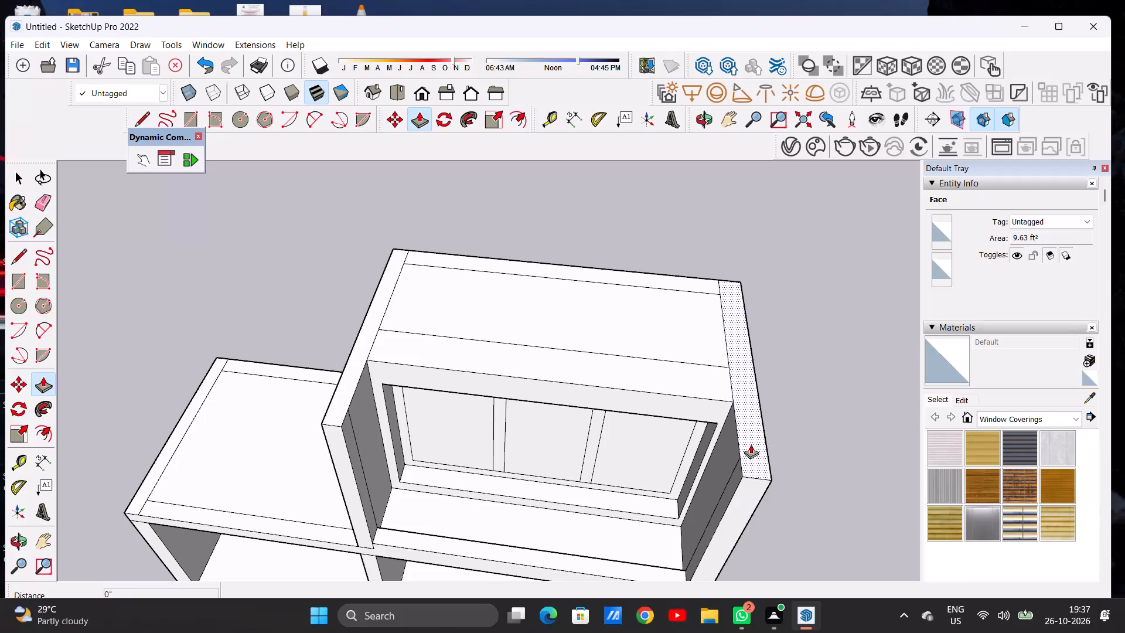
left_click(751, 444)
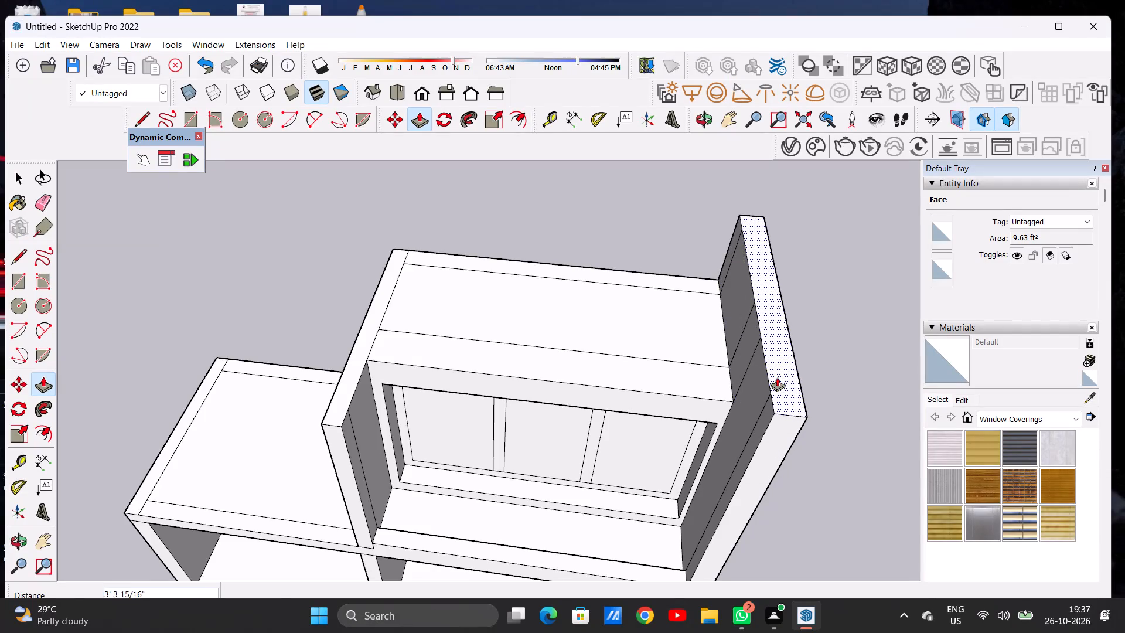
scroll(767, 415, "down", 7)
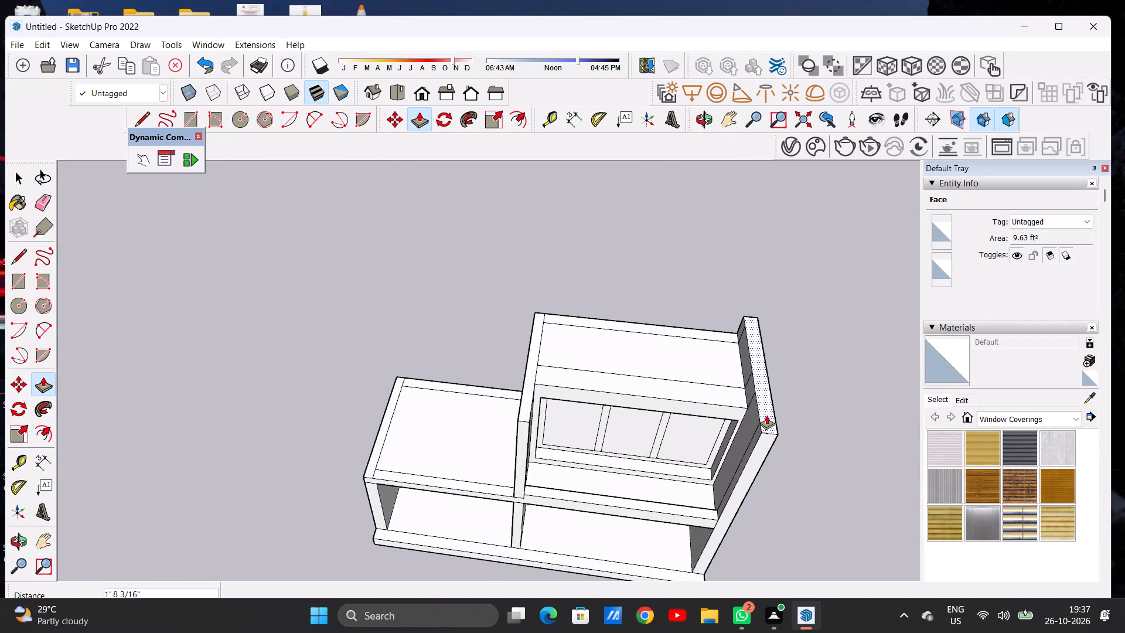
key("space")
Push/Pull the front strip of the first-floor roof, above the three-pane window, upward about 1 ft.
scroll(546, 426, "up", 4)
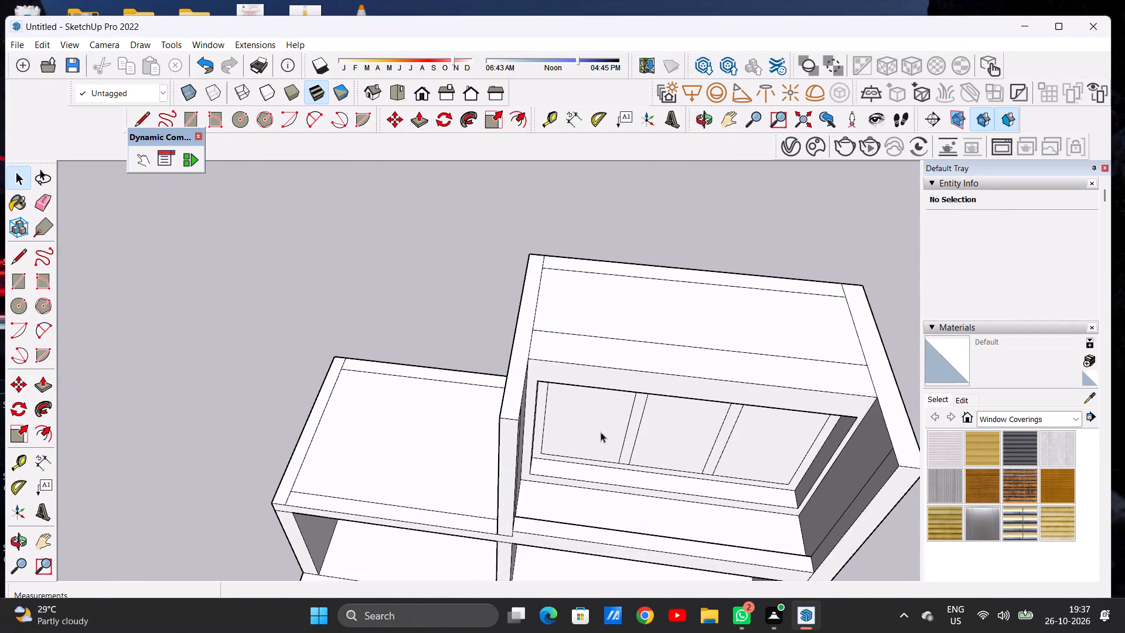
middle_click_drag(597, 429, 585, 384)
scroll(494, 387, "down", 6)
middle_click_drag(572, 406, 585, 329)
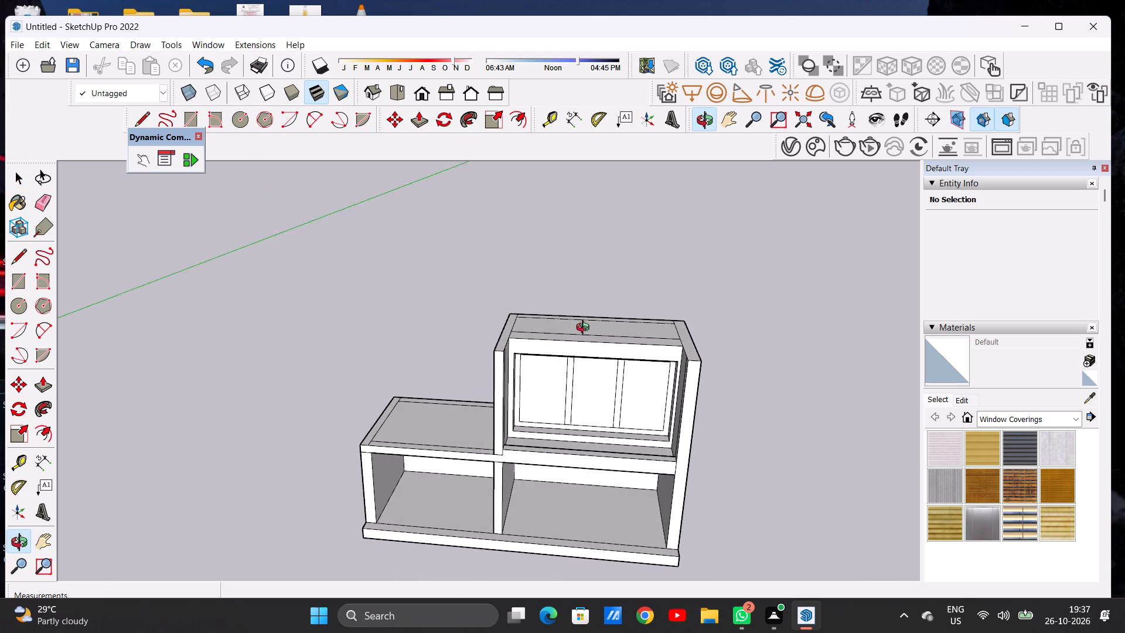
middle_click_drag(585, 329, 585, 324)
scroll(546, 353, "down", 3)
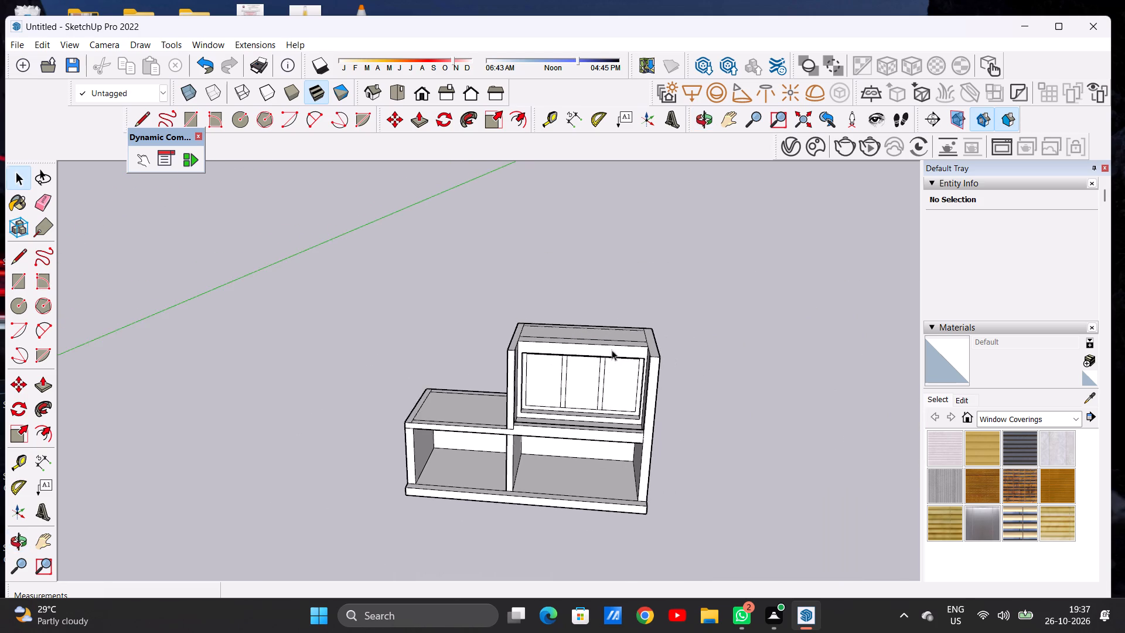
middle_click_drag(612, 350, 460, 387)
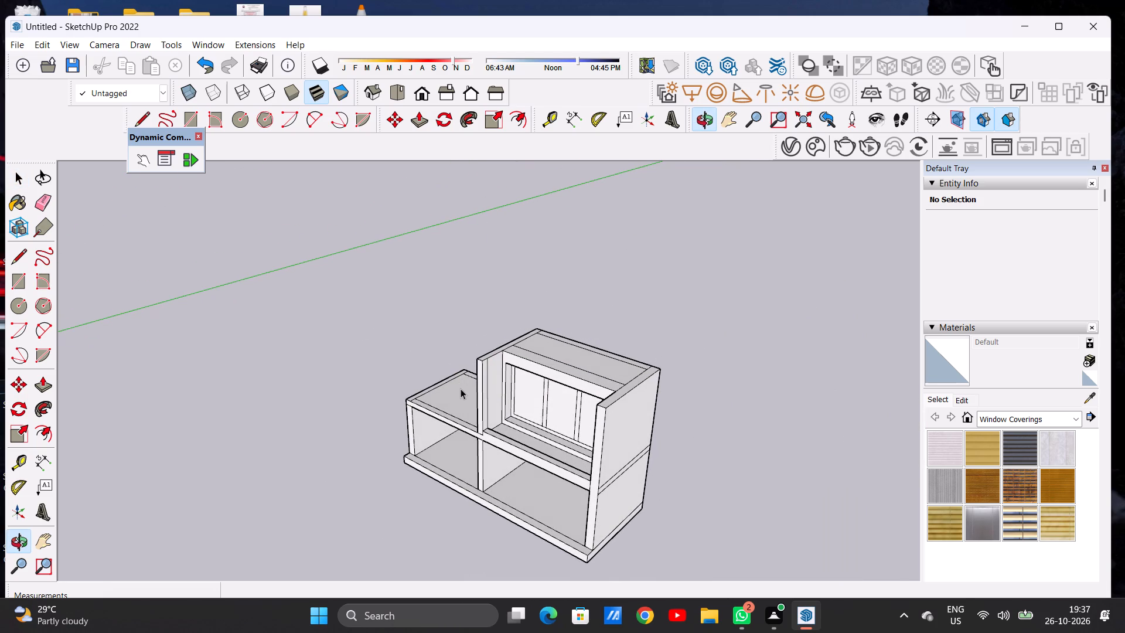
scroll(571, 392, "up", 8)
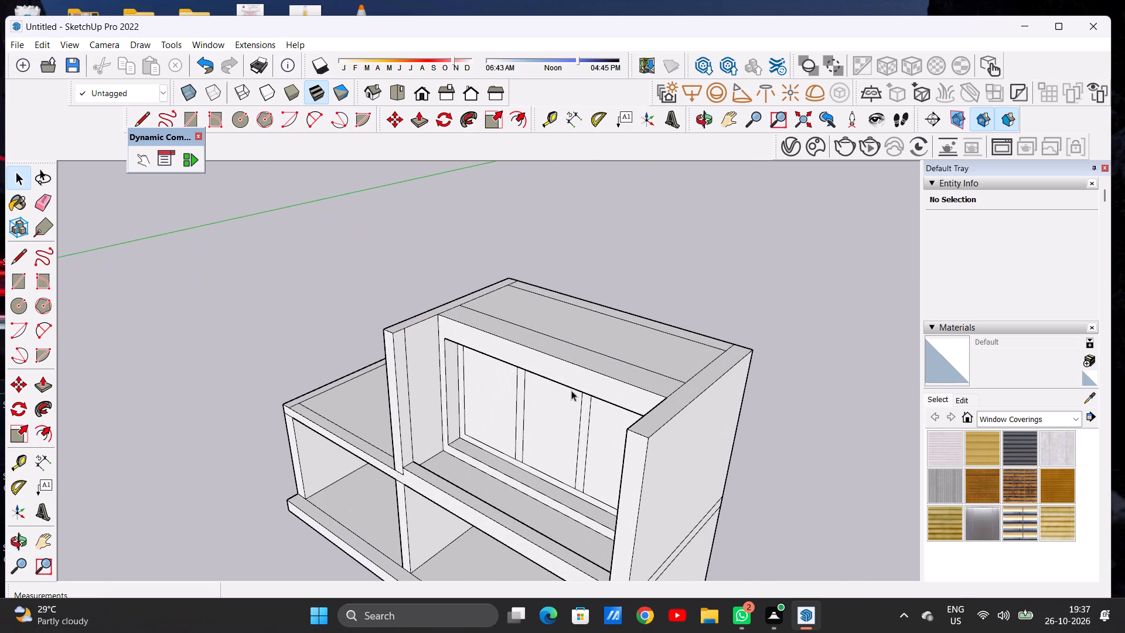
middle_click_drag(602, 359, 563, 436)
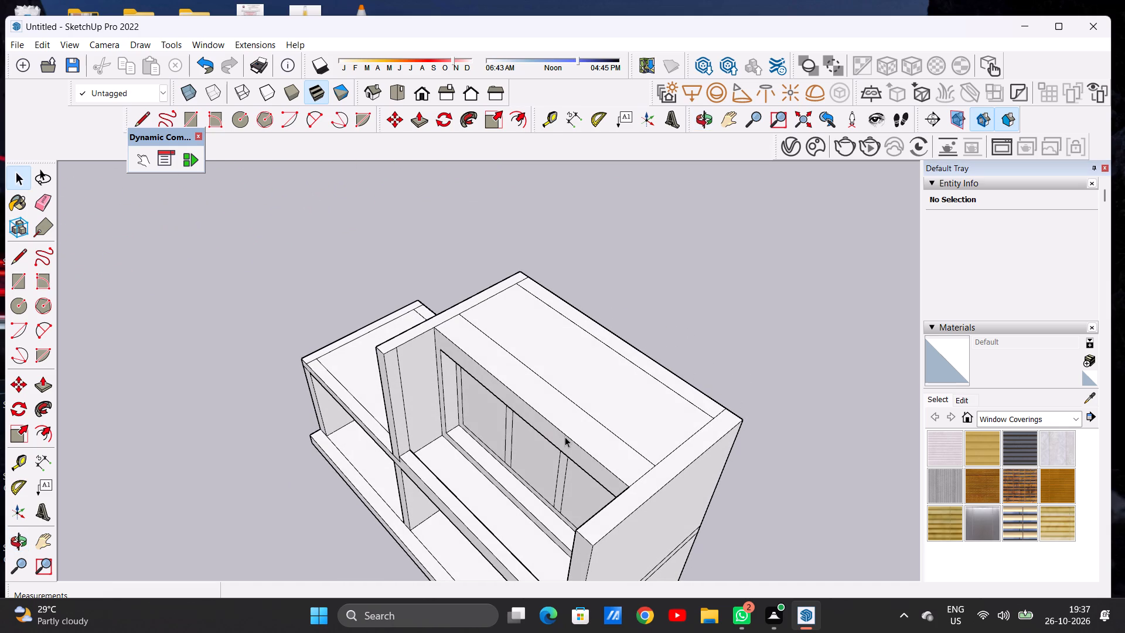
key("p")
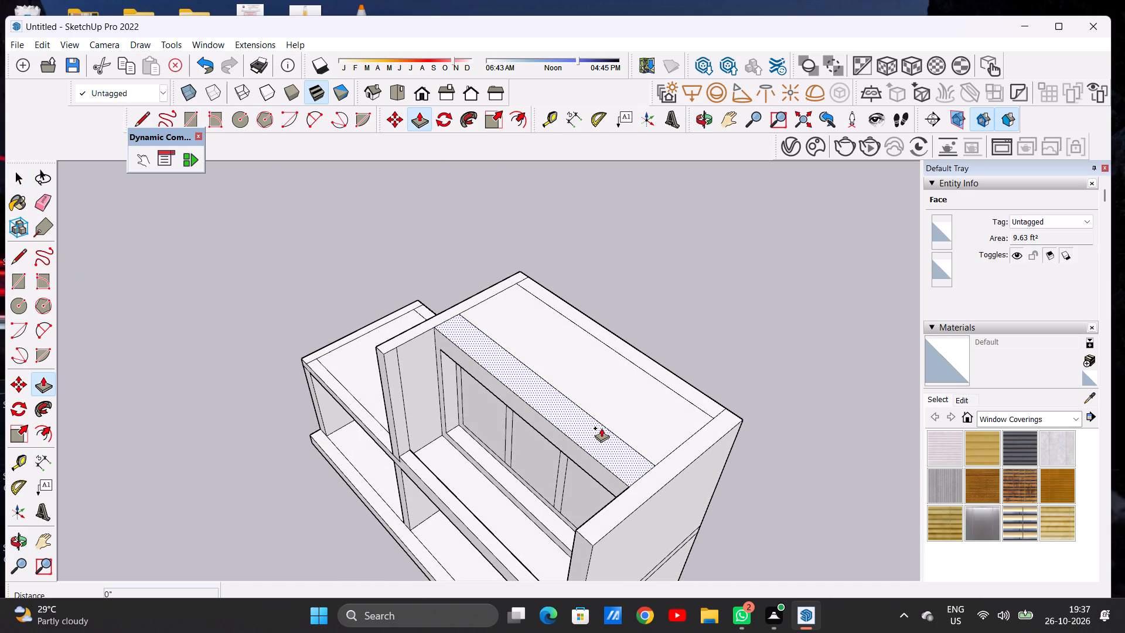
left_click(601, 428)
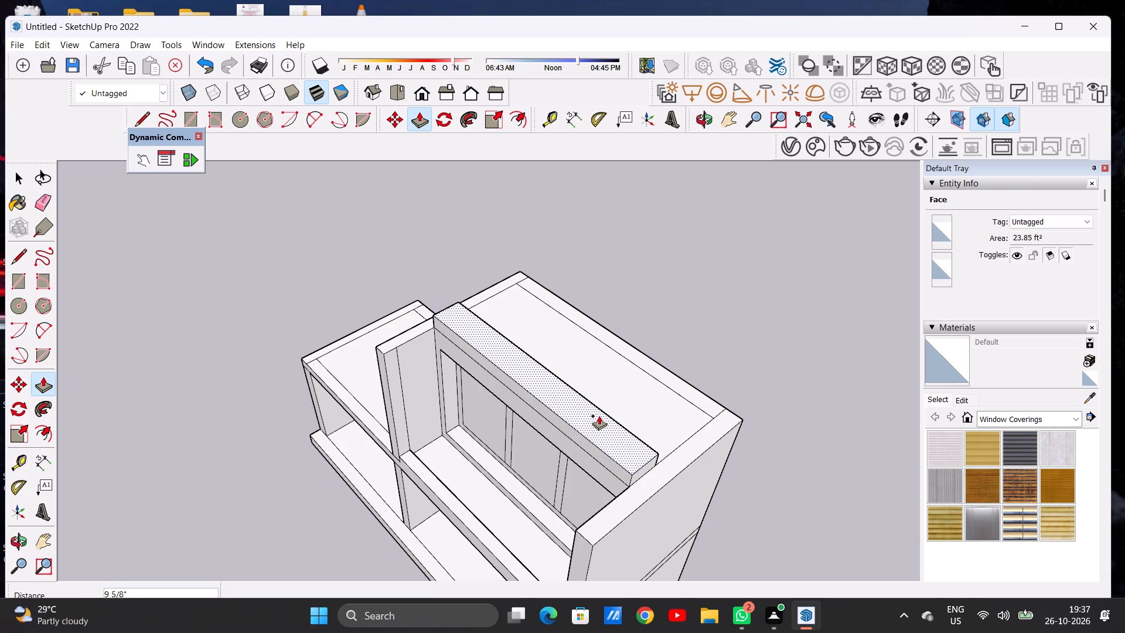
left_click(600, 413)
key("space")
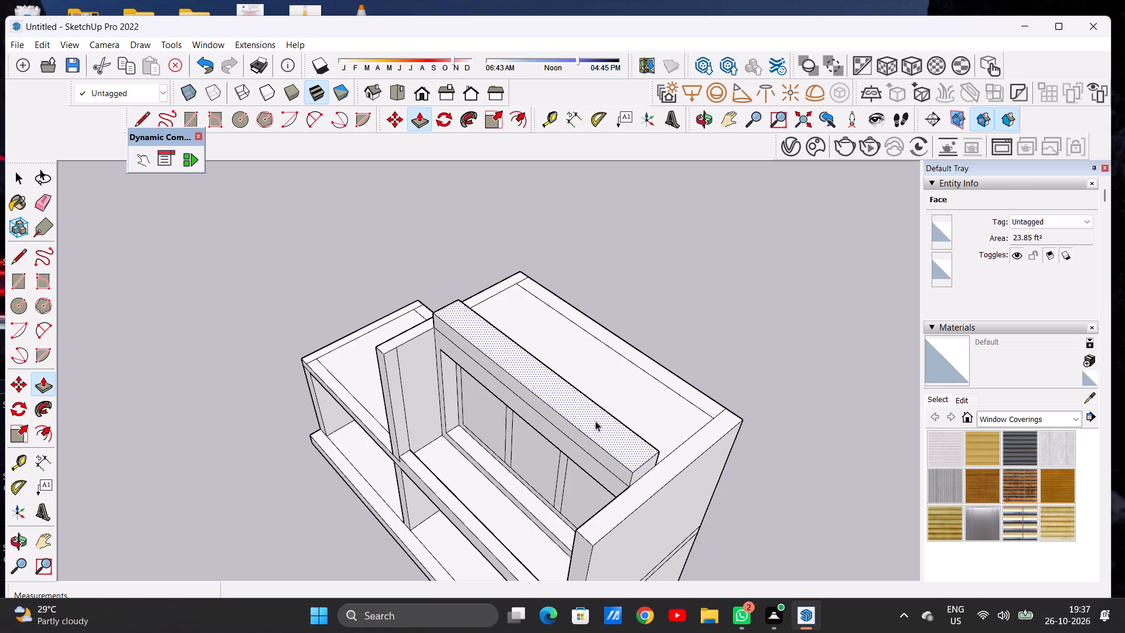
Extend the raised strip's rear face about 4 ft 3 in back across the roof to the rear wall's inner line.
scroll(596, 437, "down", 3)
middle_click_drag(618, 461, 591, 387)
scroll(586, 393, "up", 1)
scroll(586, 393, "down", 1)
scroll(586, 393, "up", 5)
middle_click_drag(597, 411, 637, 350)
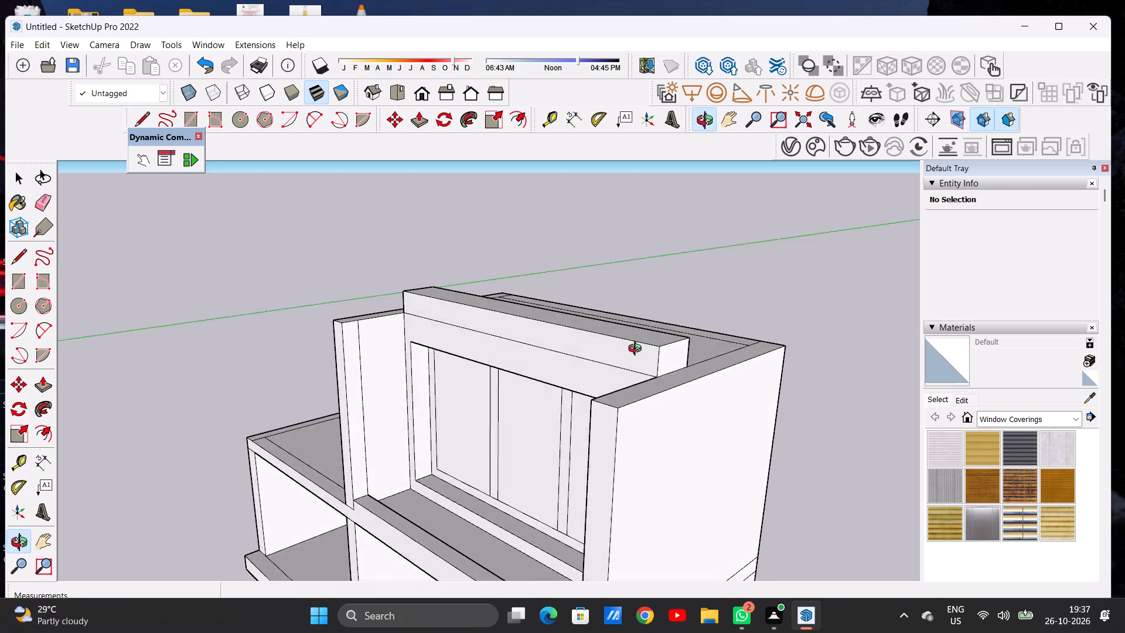
middle_click_drag(637, 350, 415, 427)
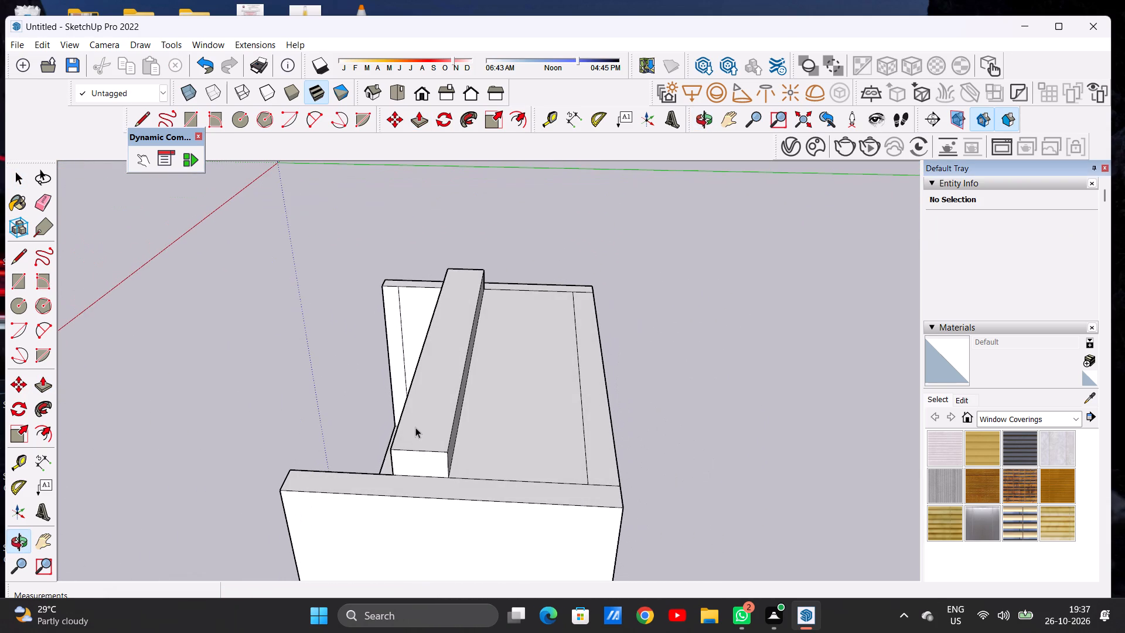
key("p")
middle_click_drag(452, 442, 400, 436)
scroll(394, 440, "up", 6)
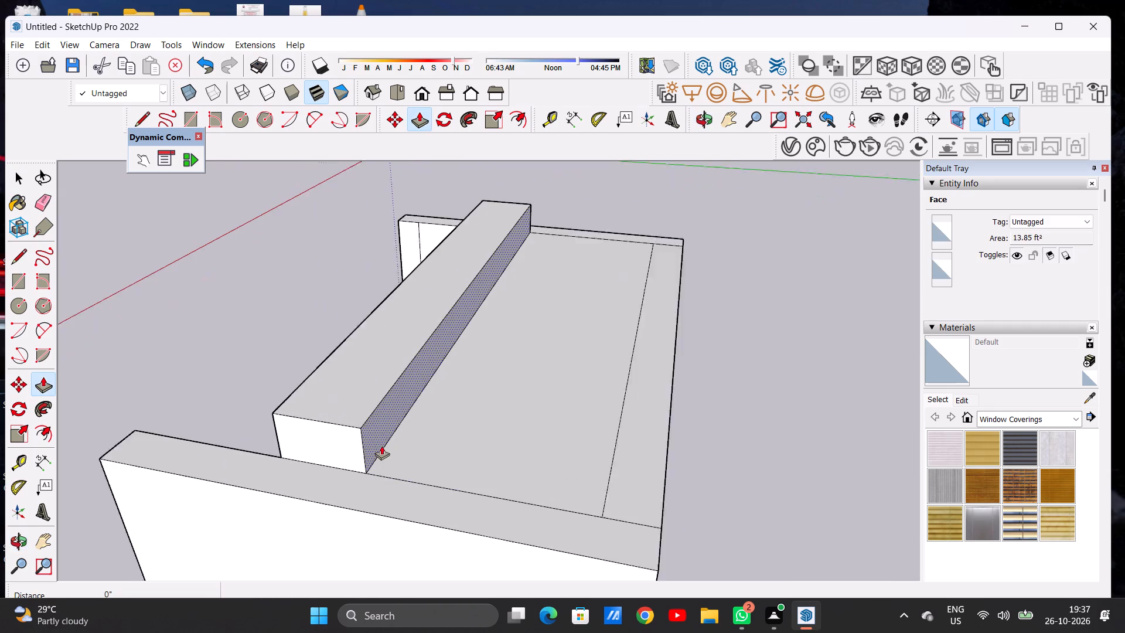
scroll(381, 445, "up", 2)
left_click(372, 441)
scroll(521, 421, "down", 6)
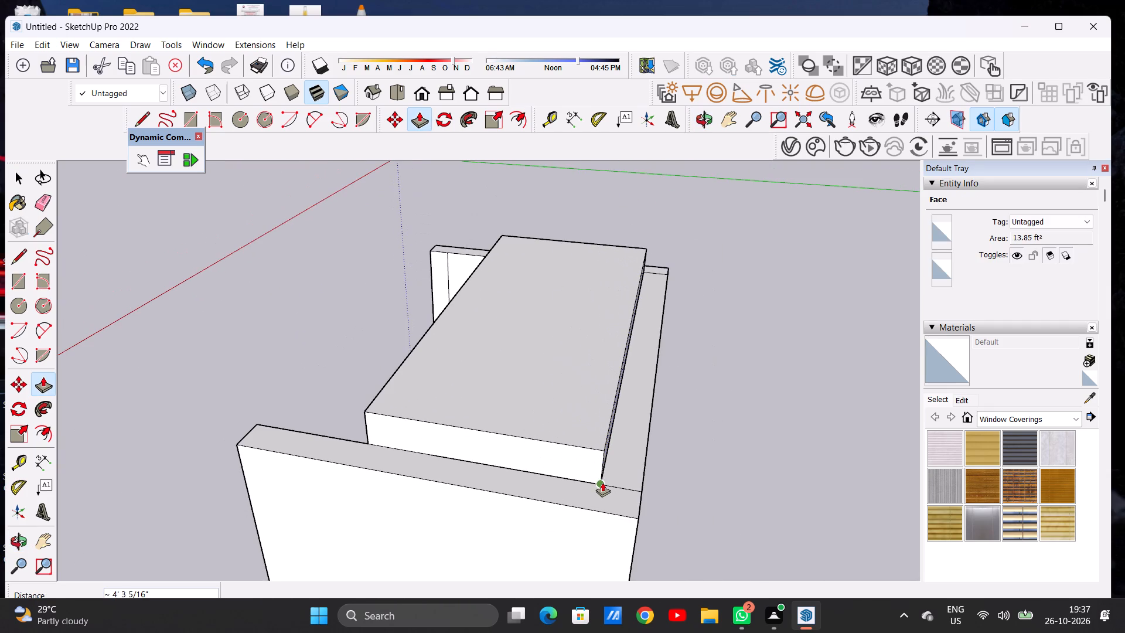
left_click(602, 482)
key("space")
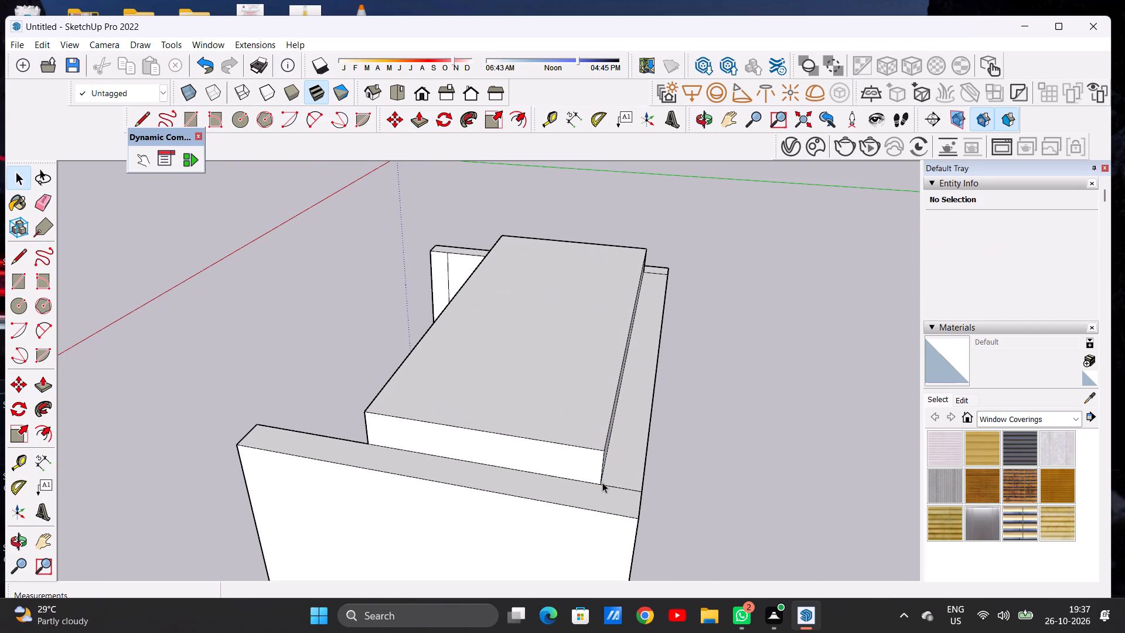
Examine the raised roof slab against the side walls and window from the front and above.
scroll(619, 432, "down", 10)
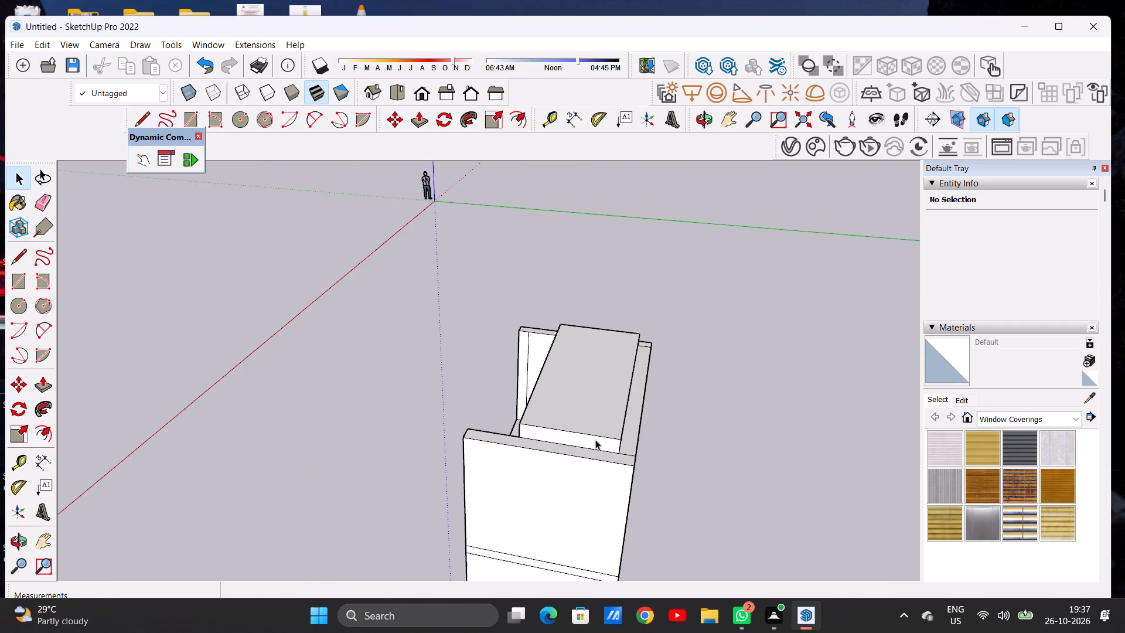
middle_click_drag(542, 445, 707, 426)
middle_click_drag(544, 420, 775, 383)
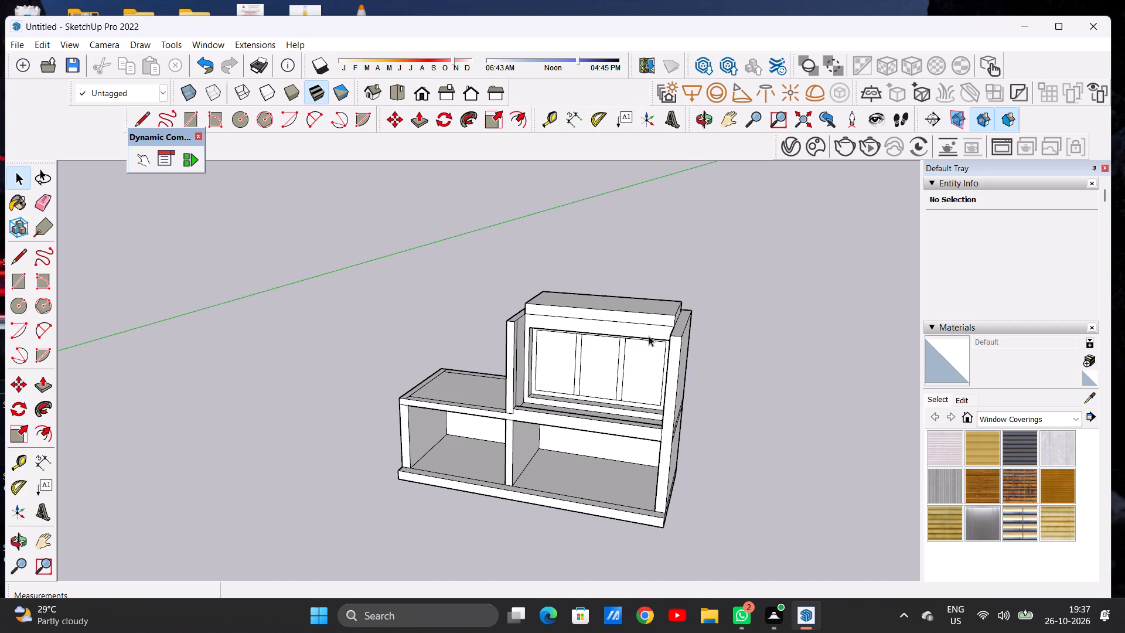
scroll(642, 325, "up", 10)
middle_click_drag(548, 346, 598, 315)
scroll(598, 315, "up", 1)
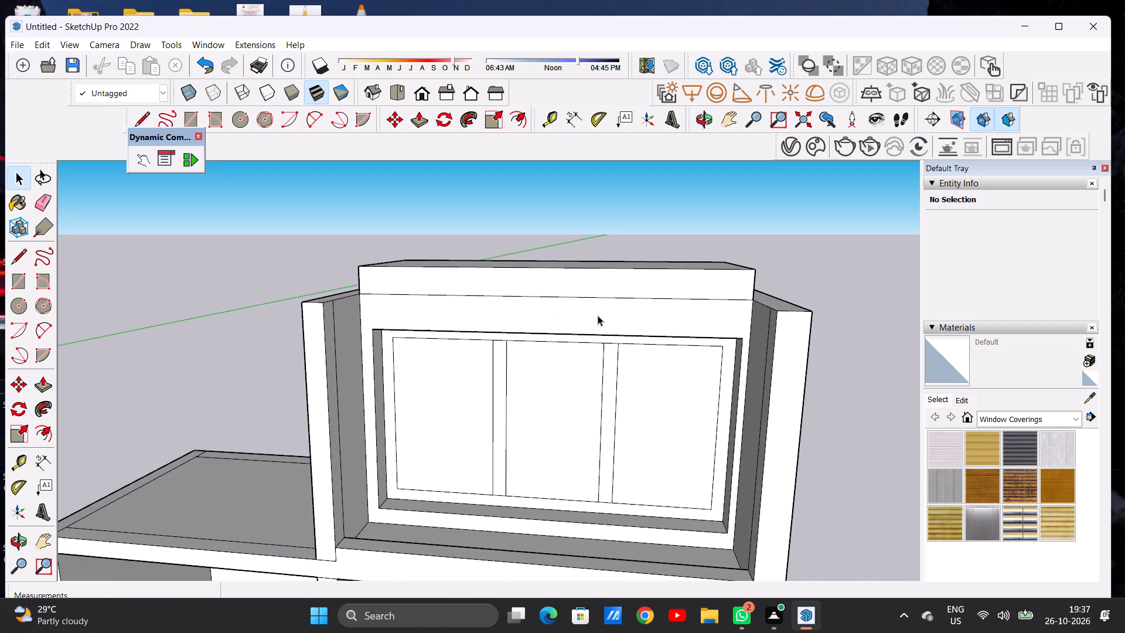
scroll(597, 333, "down", 9)
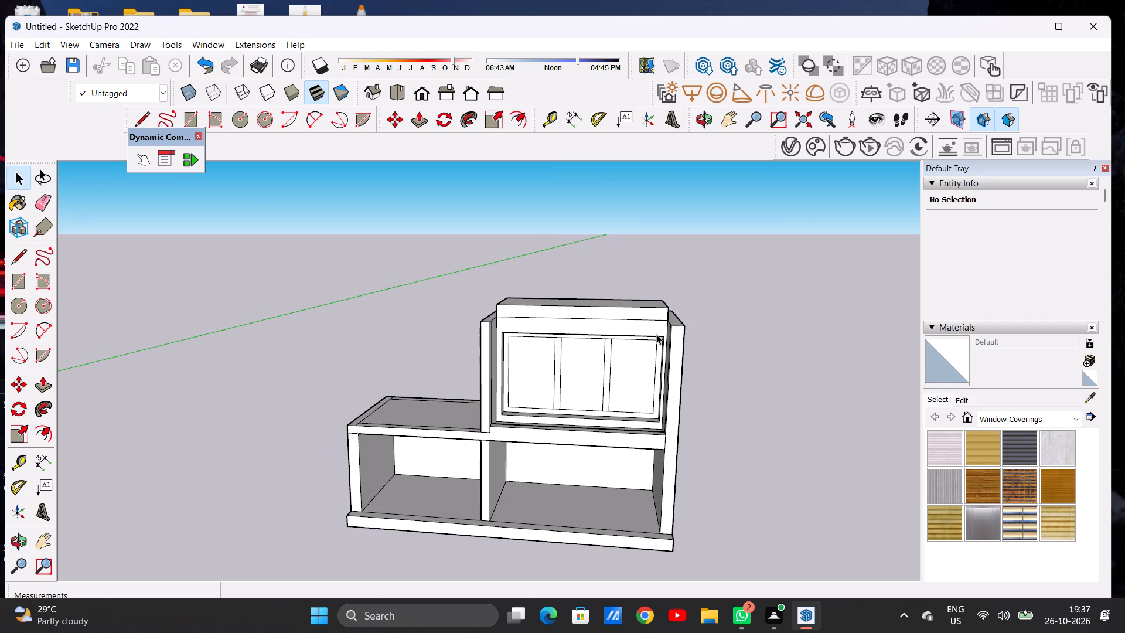
middle_click_drag(654, 336, 635, 380)
scroll(679, 343, "up", 4)
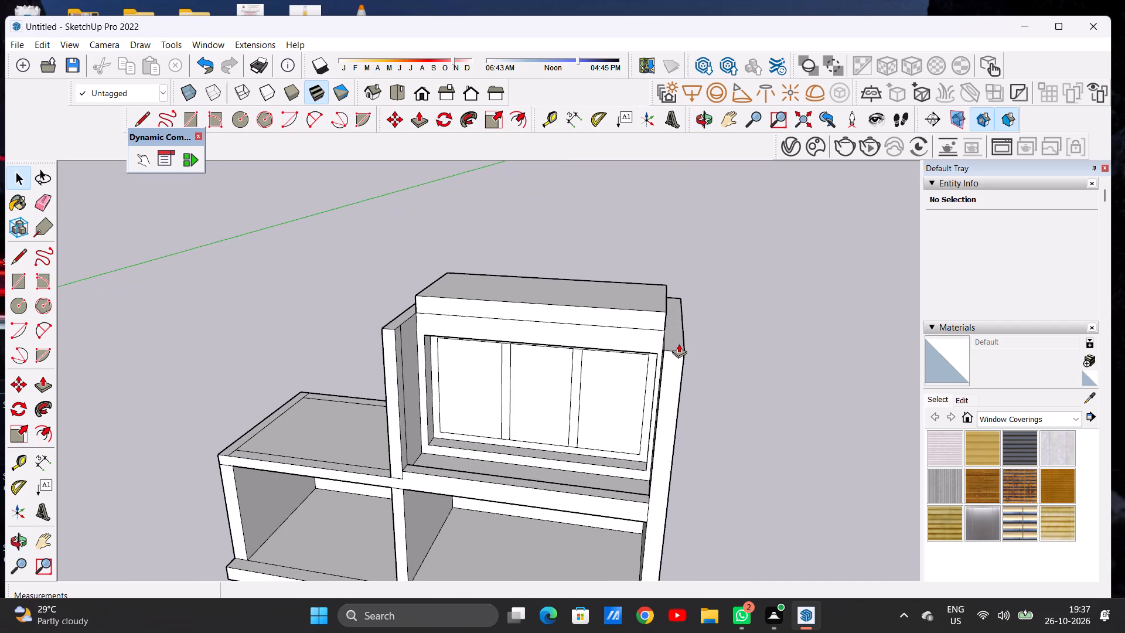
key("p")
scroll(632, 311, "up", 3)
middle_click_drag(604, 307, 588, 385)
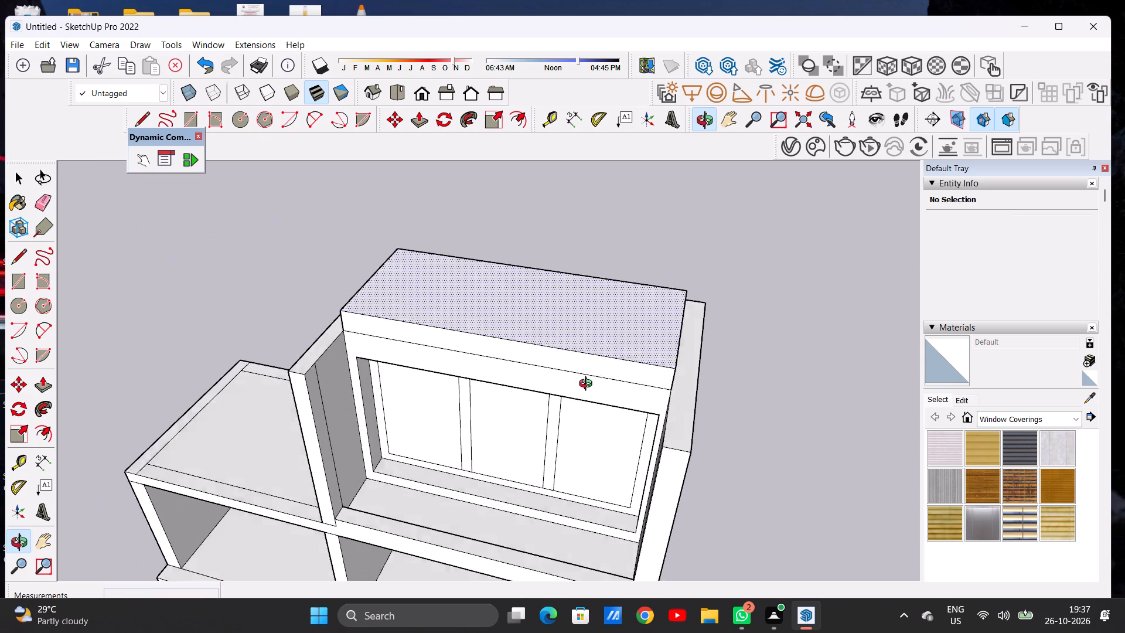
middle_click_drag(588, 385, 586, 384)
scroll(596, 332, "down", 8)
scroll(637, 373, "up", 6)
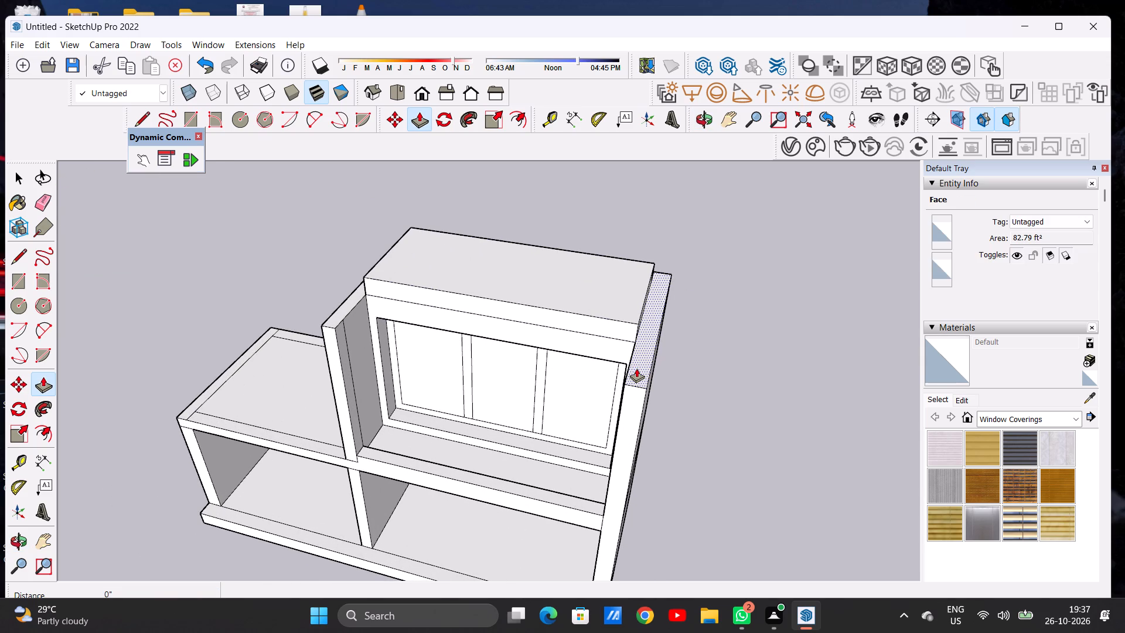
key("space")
Push/Pull the raised slab's front face forward over the window recess to the front edge of the side walls.
scroll(623, 305, "down", 5)
middle_click_drag(607, 322, 688, 260)
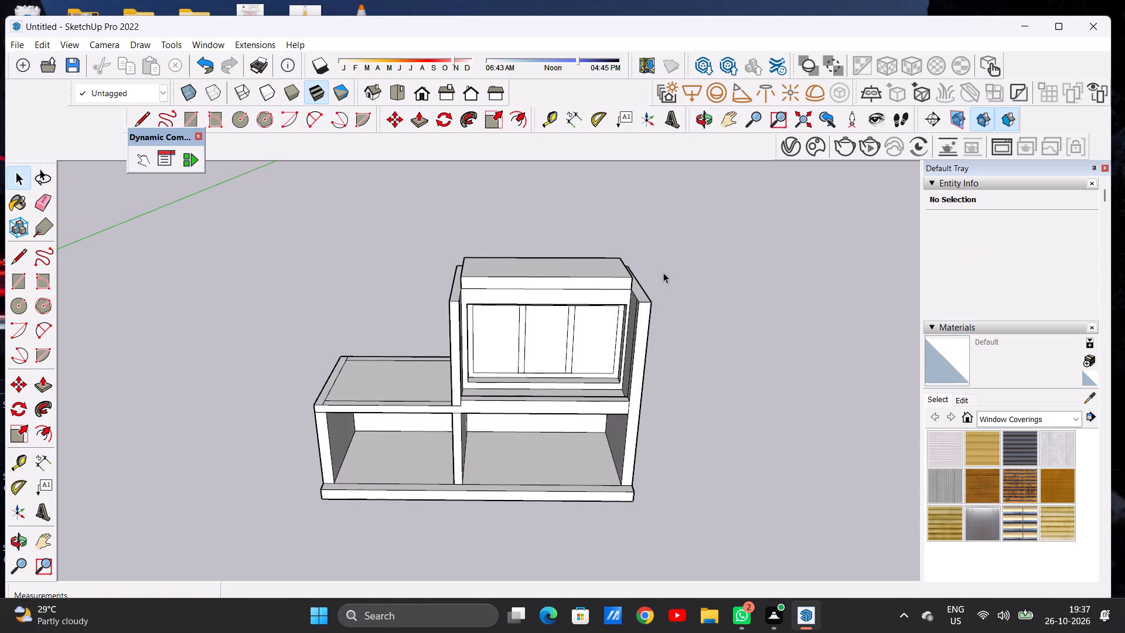
scroll(634, 293, "up", 4)
middle_click_drag(622, 301, 555, 278)
scroll(586, 285, "up", 5)
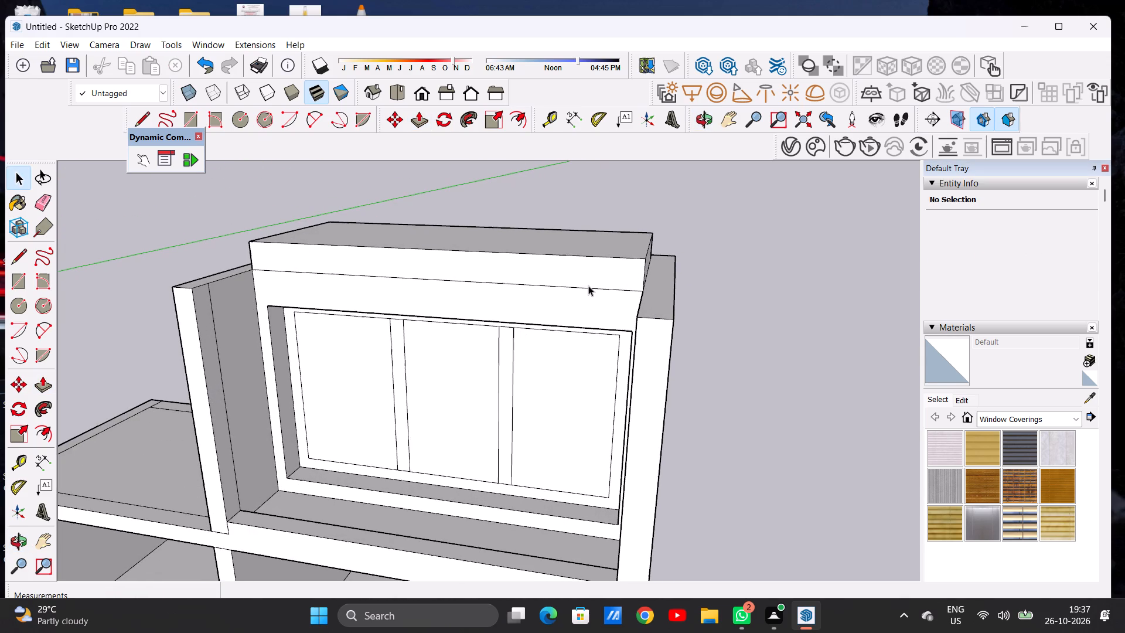
key("p")
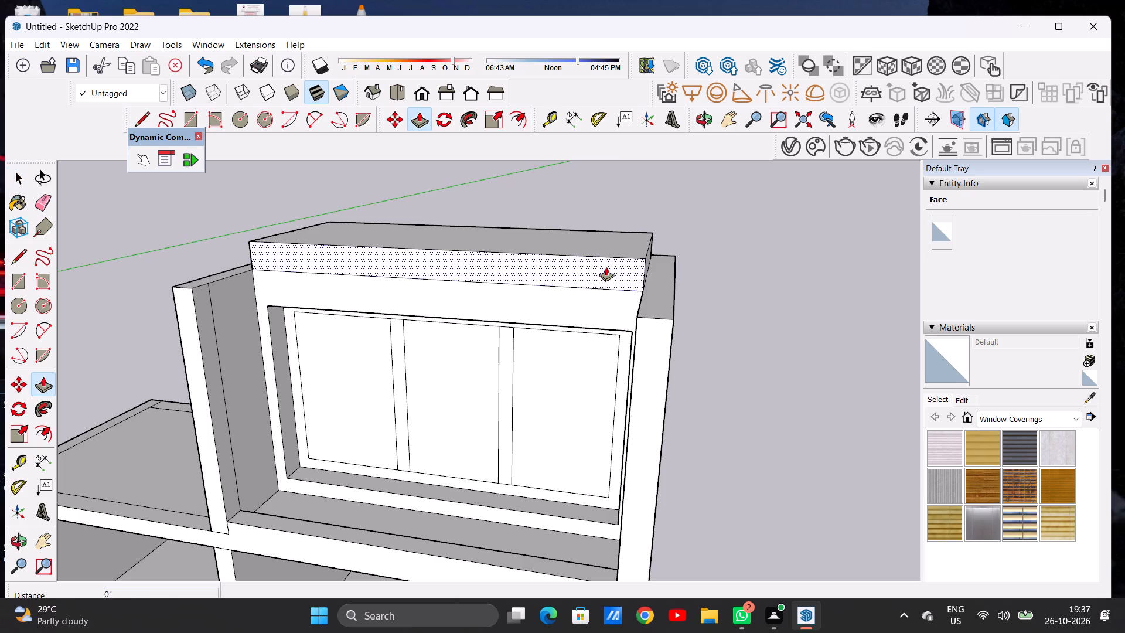
left_click(606, 267)
left_click(639, 316)
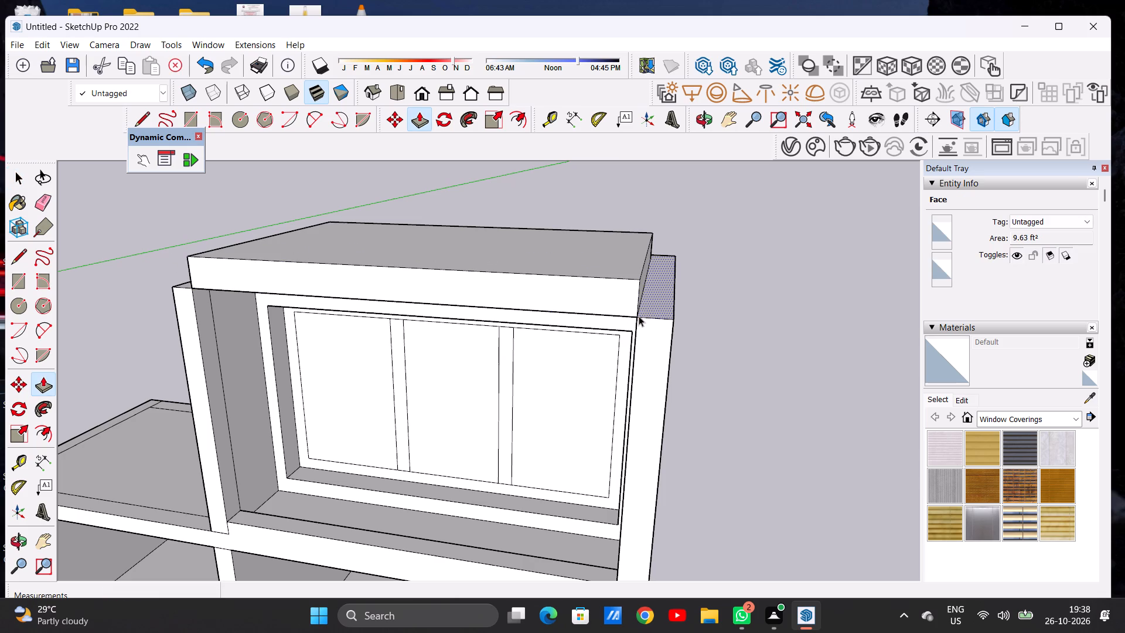
key("space")
Examine the projecting roof slab and its alignment with the side walls from the front.
scroll(652, 300, "down", 8)
middle_click_drag(512, 376, 530, 360)
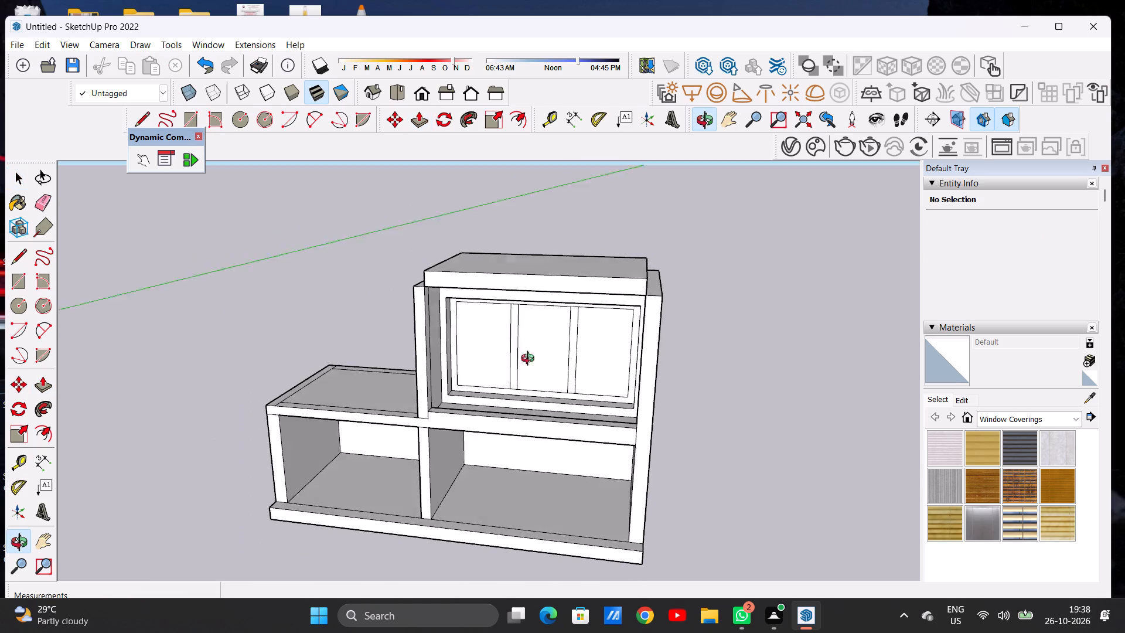
middle_click_drag(530, 360, 559, 342)
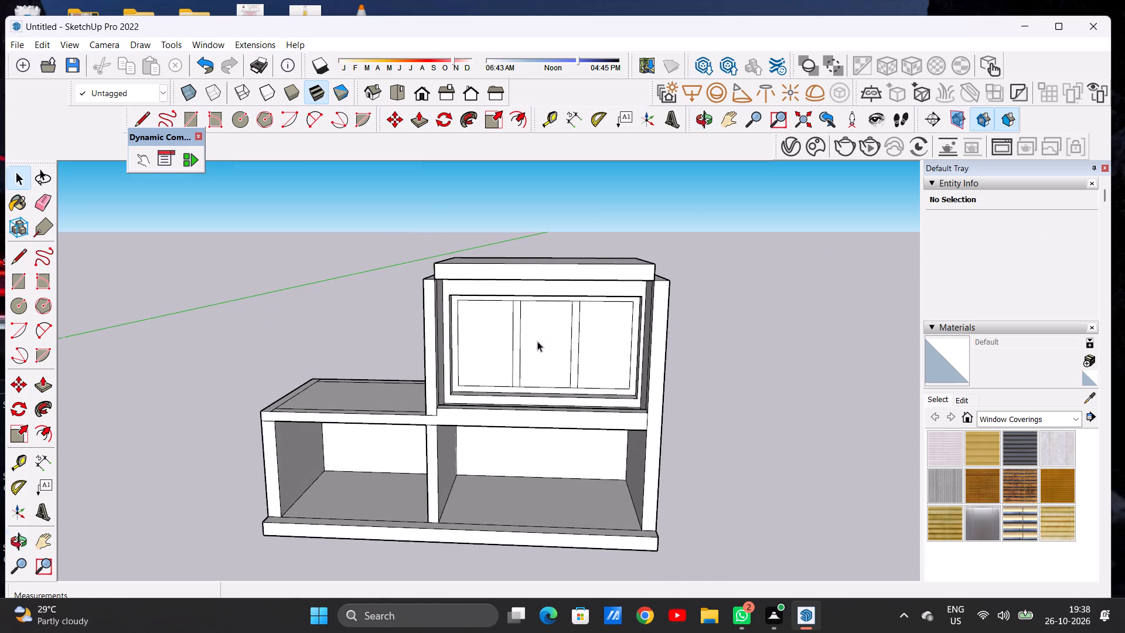
scroll(443, 291, "up", 5)
scroll(431, 310, "down", 6)
scroll(480, 318, "down", 3)
middle_click_drag(584, 301, 536, 311)
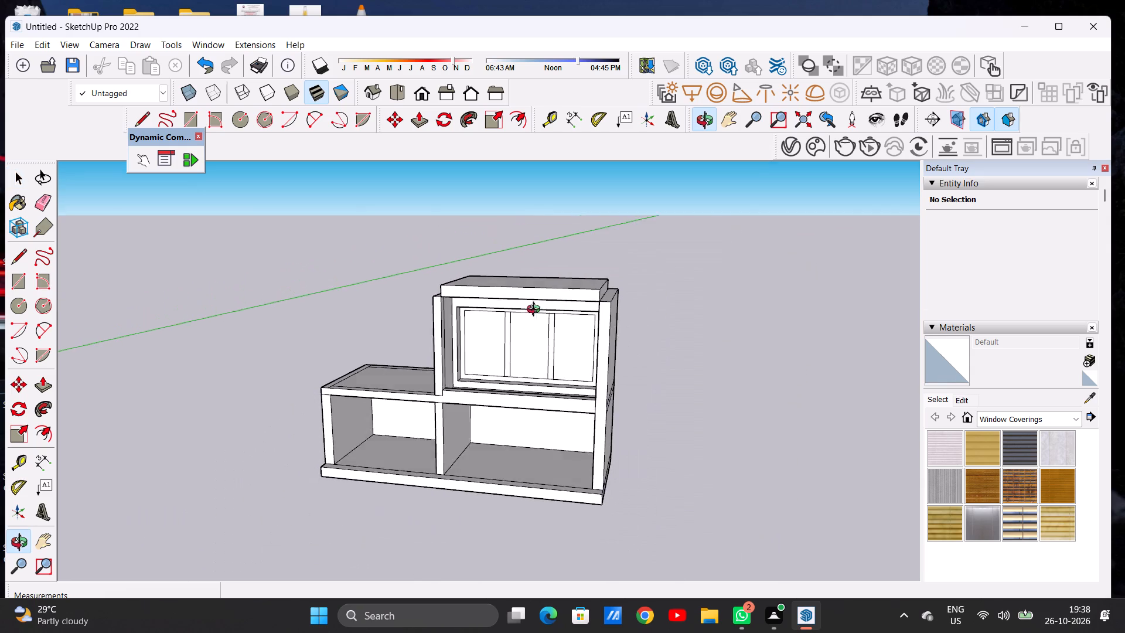
middle_click_drag(536, 311, 533, 329)
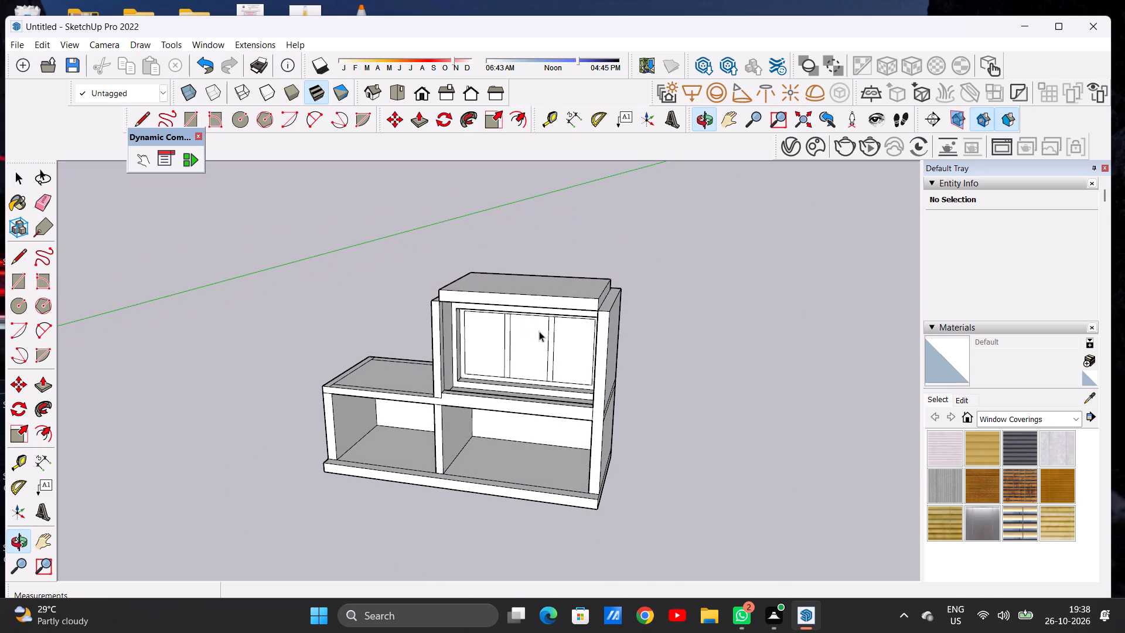
Push/Pull the top of the side wall away from the lower wing up 9 ft above the first-floor roof.
scroll(622, 281, "down", 4)
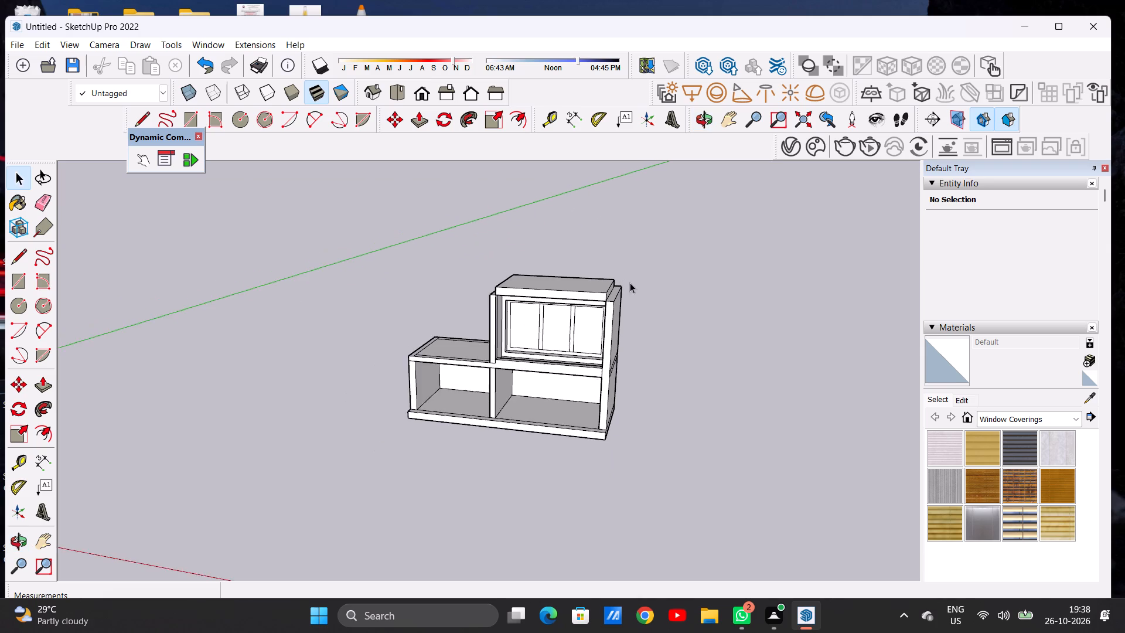
scroll(630, 283, "down", 2)
scroll(594, 288, "up", 7)
key("p")
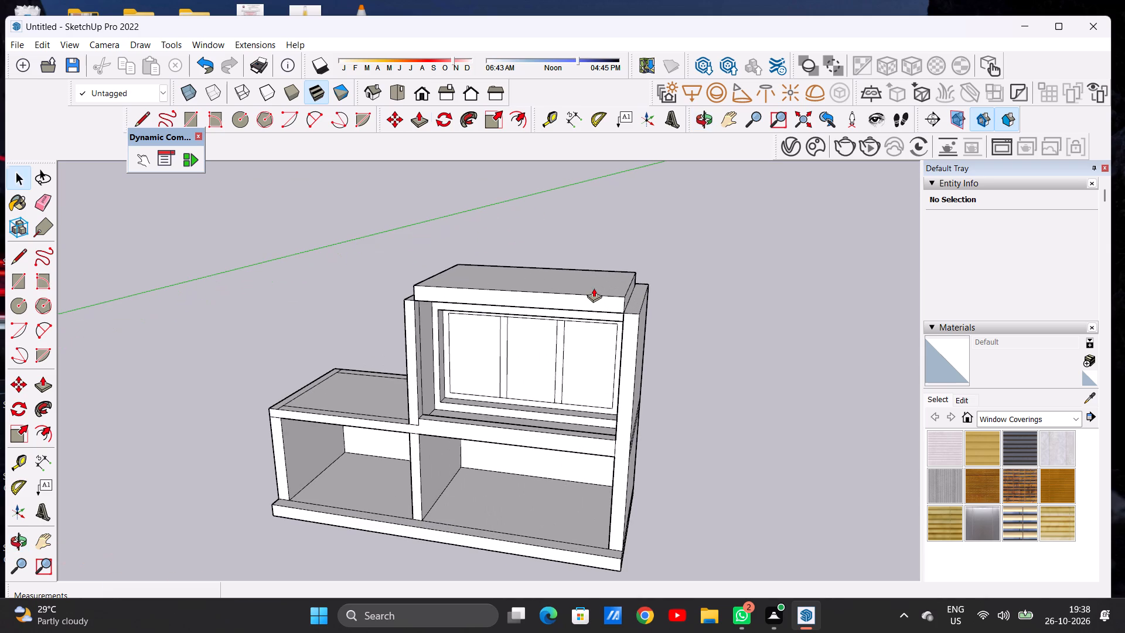
scroll(639, 292, "up", 4)
scroll(639, 295, "down", 1)
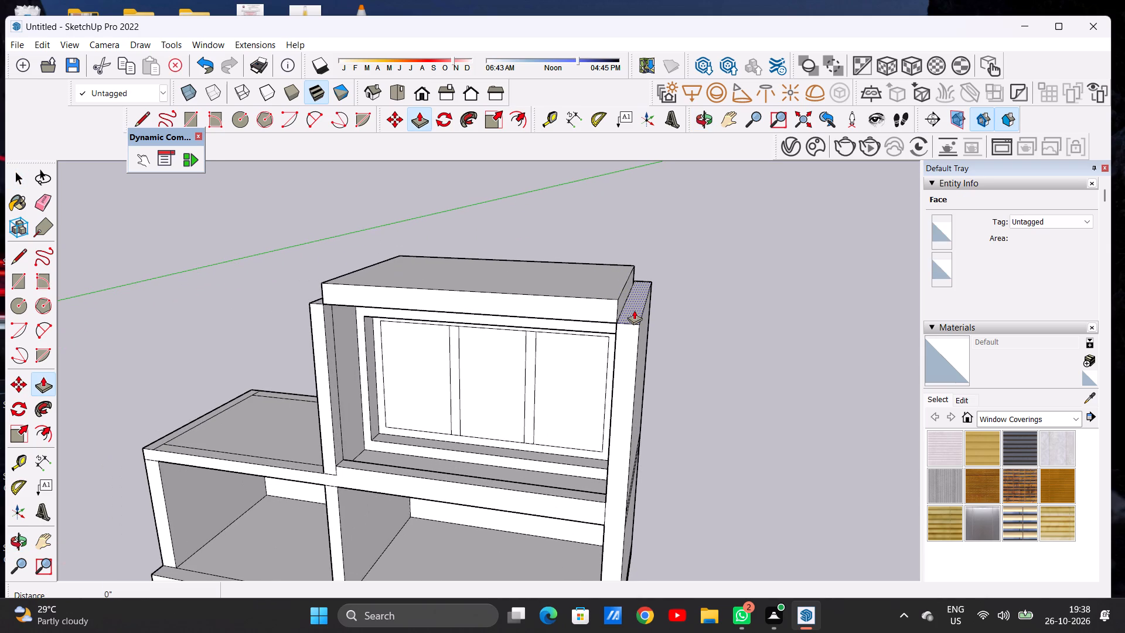
left_click(634, 310)
scroll(646, 261, "down", 9)
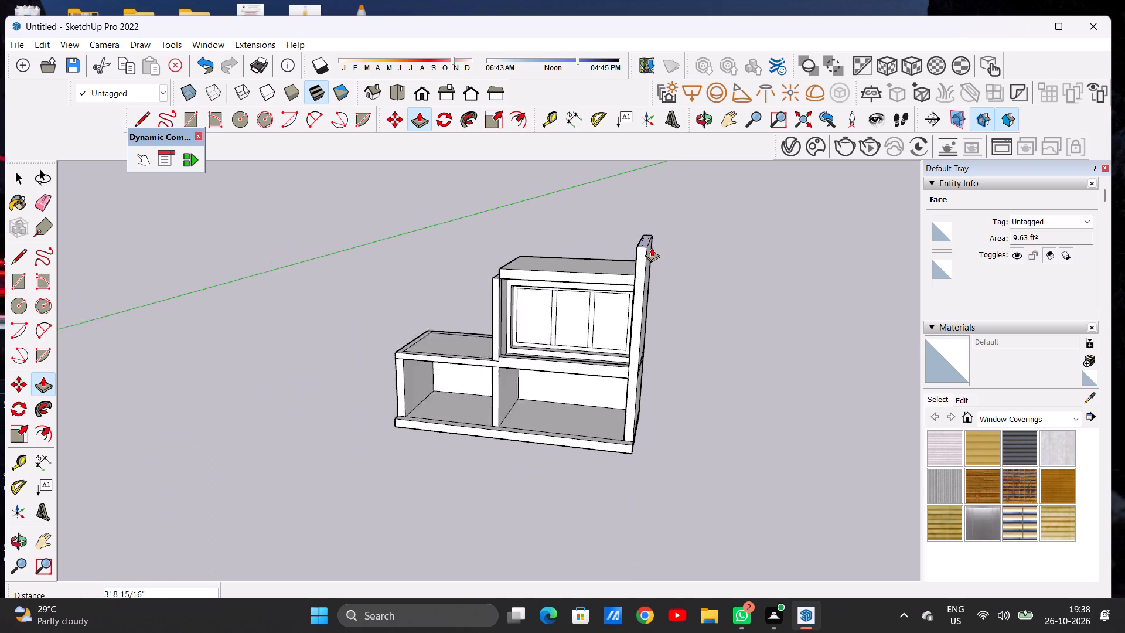
scroll(652, 247, "down", 10)
scroll(653, 221, "up", 7)
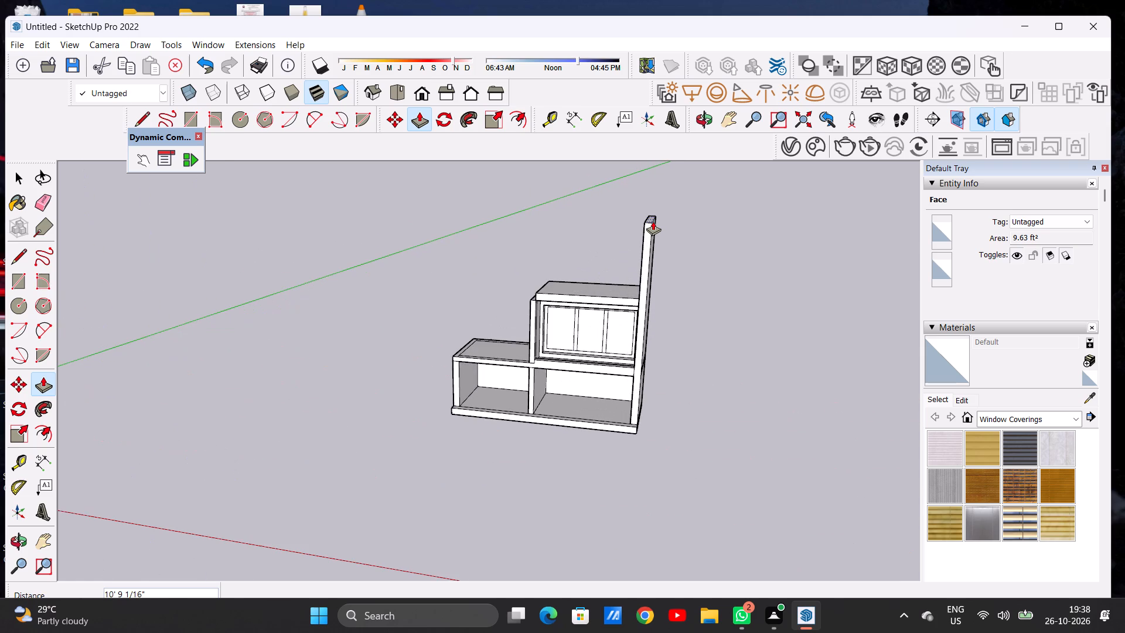
key("9")
key("apostrophe")
key("Return")
key("space")
Push/Pull the rear wall's top face up 9 ft to match the raised side wall's height.
scroll(610, 284, "down", 5)
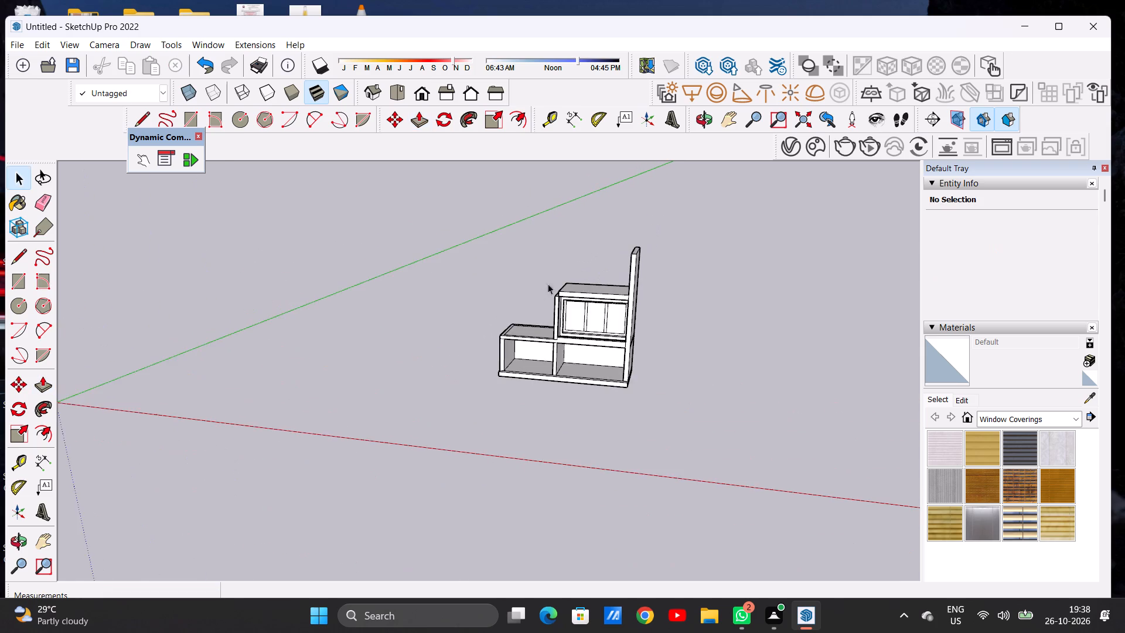
middle_click_drag(537, 286, 703, 316)
scroll(581, 275, "up", 8)
middle_click_drag(531, 261, 708, 355)
scroll(708, 355, "up", 1)
scroll(465, 289, "up", 1)
scroll(462, 288, "down", 1)
scroll(462, 288, "up", 5)
middle_click_drag(410, 287, 607, 295)
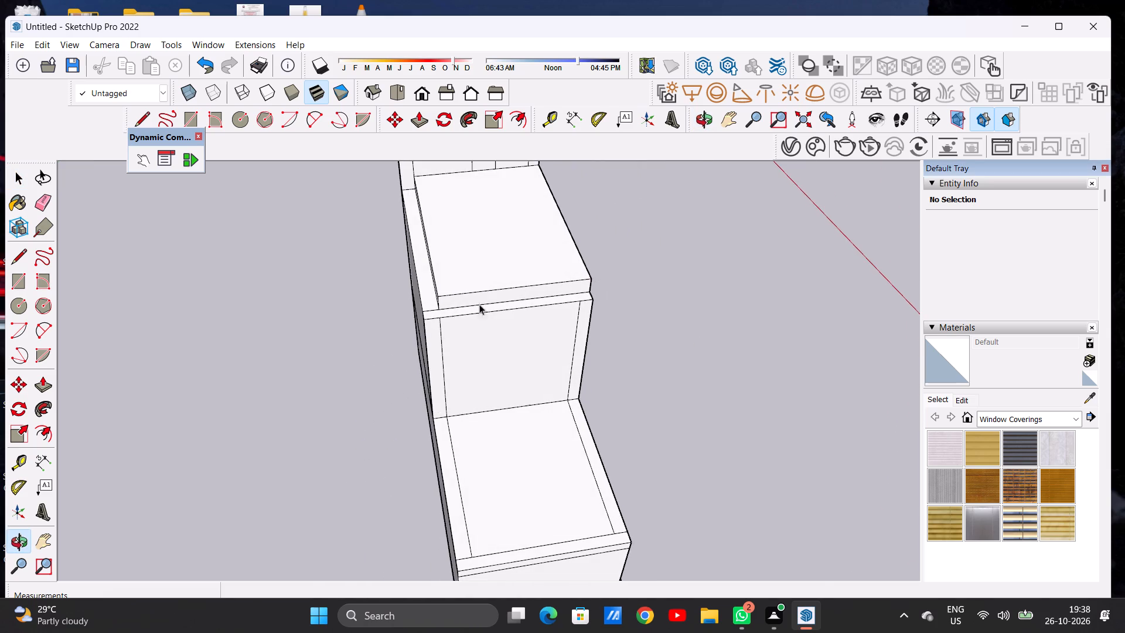
scroll(479, 316, "down", 13)
scroll(489, 258, "up", 7)
middle_click_drag(529, 285, 509, 285)
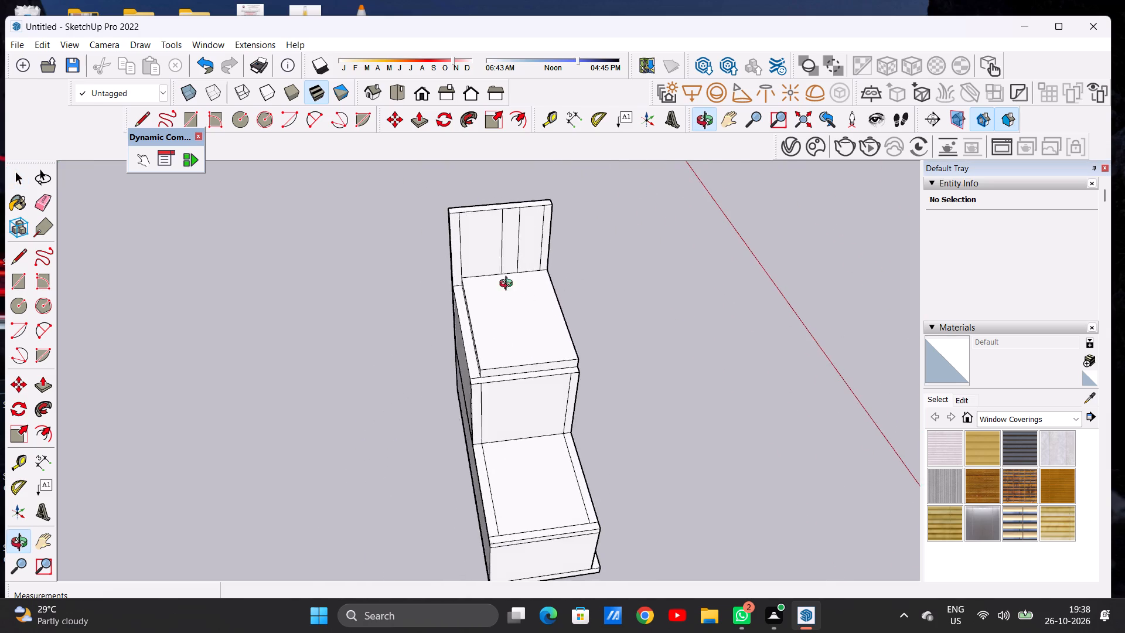
middle_click_drag(509, 285, 388, 309)
scroll(485, 268, "up", 7)
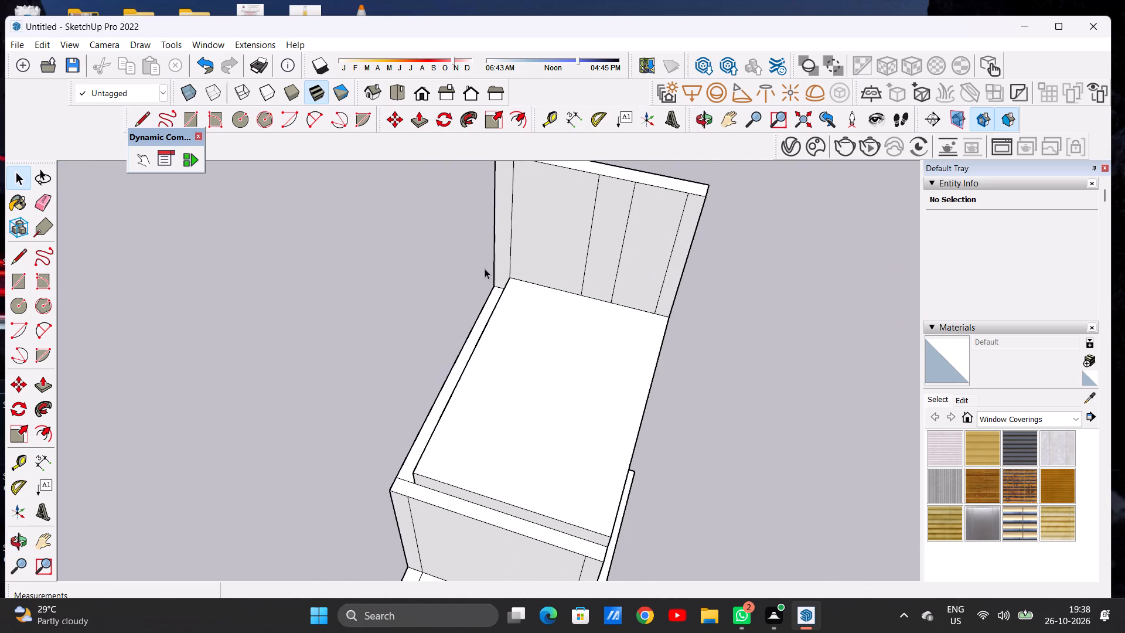
key("p")
scroll(486, 267, "up", 13)
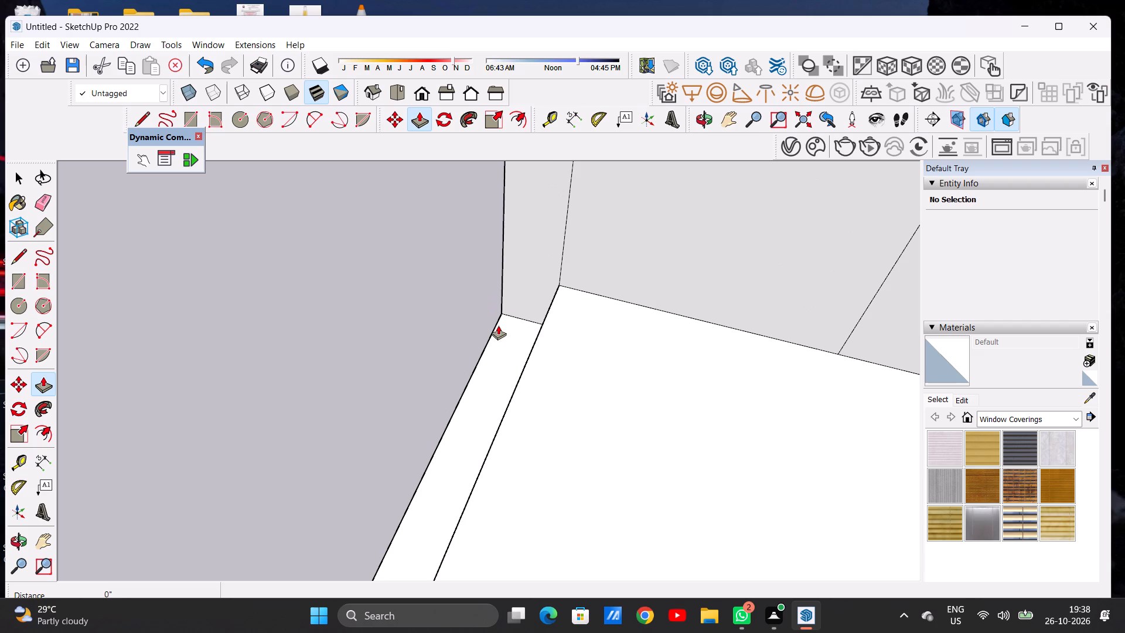
left_click(503, 333)
scroll(510, 309, "down", 14)
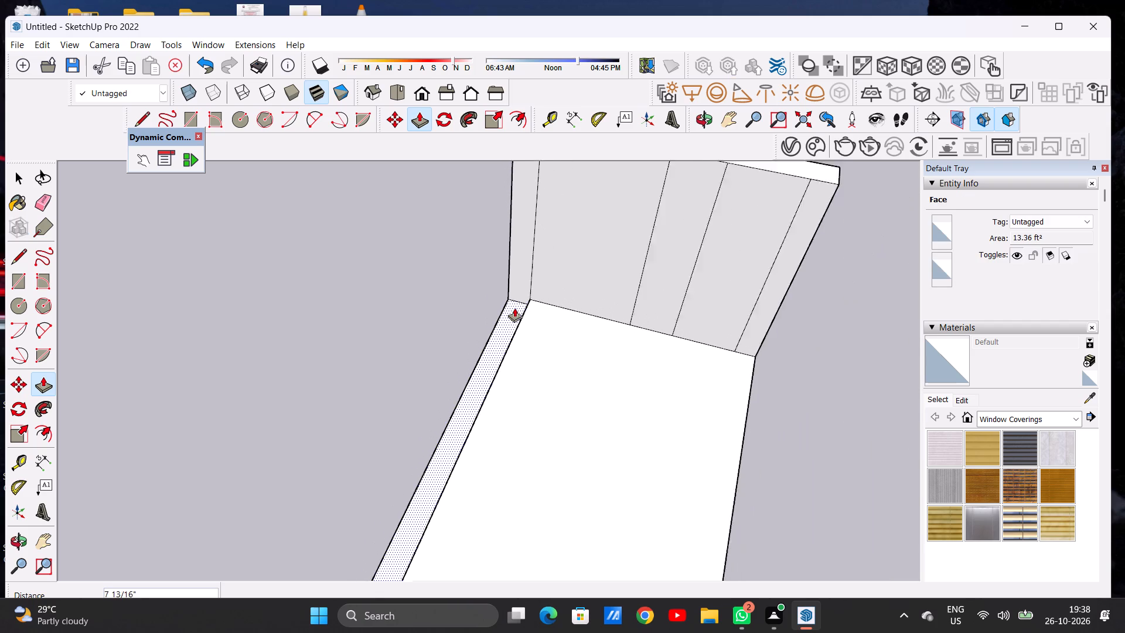
scroll(514, 308, "down", 6)
scroll(514, 308, "up", 1)
scroll(527, 235, "up", 9)
scroll(517, 244, "down", 1)
scroll(517, 244, "up", 4)
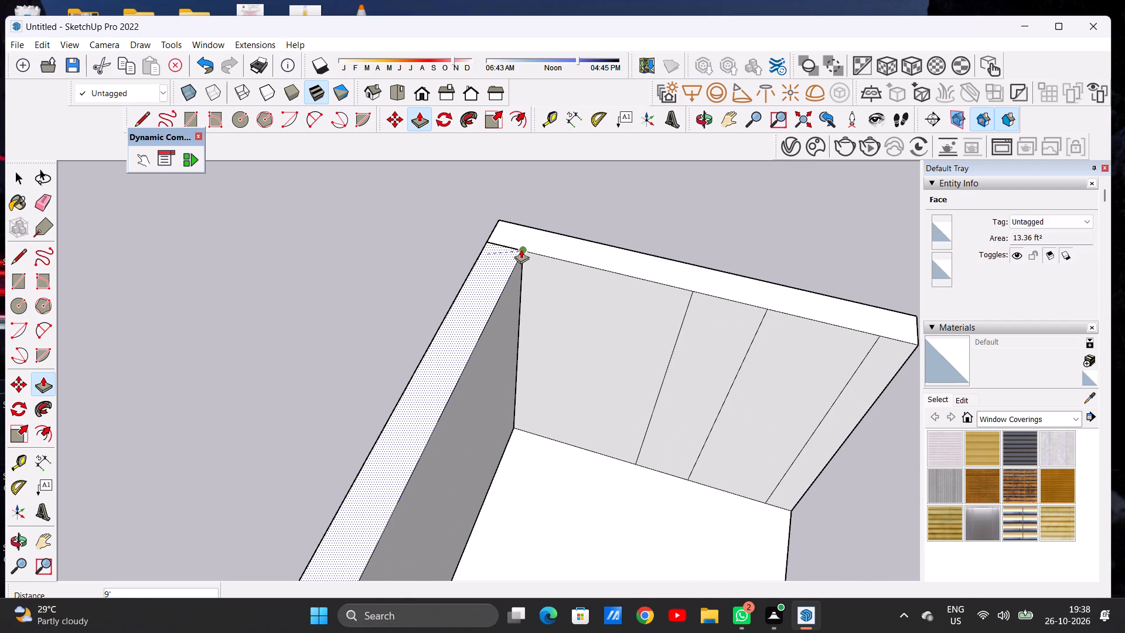
left_click(521, 249)
Push/Pull the top of the side wall beside the lower wing up 9 ft, level with the raised rear wall.
scroll(521, 247, "down", 16)
scroll(555, 382, "up", 10)
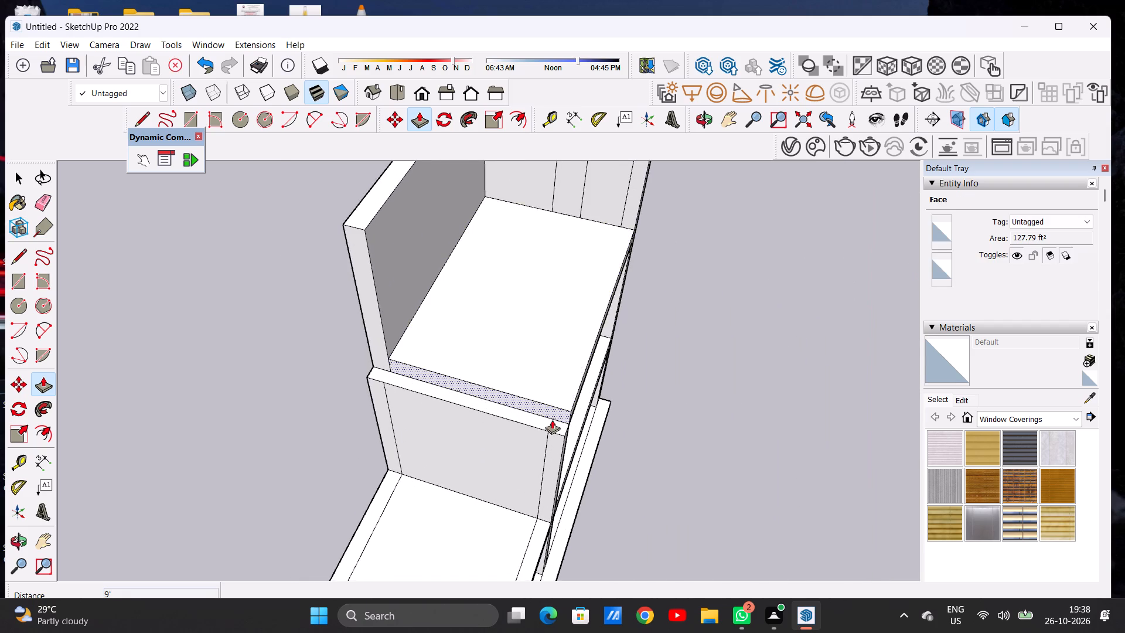
scroll(552, 420, "up", 2)
left_click(553, 428)
scroll(579, 317, "down", 15)
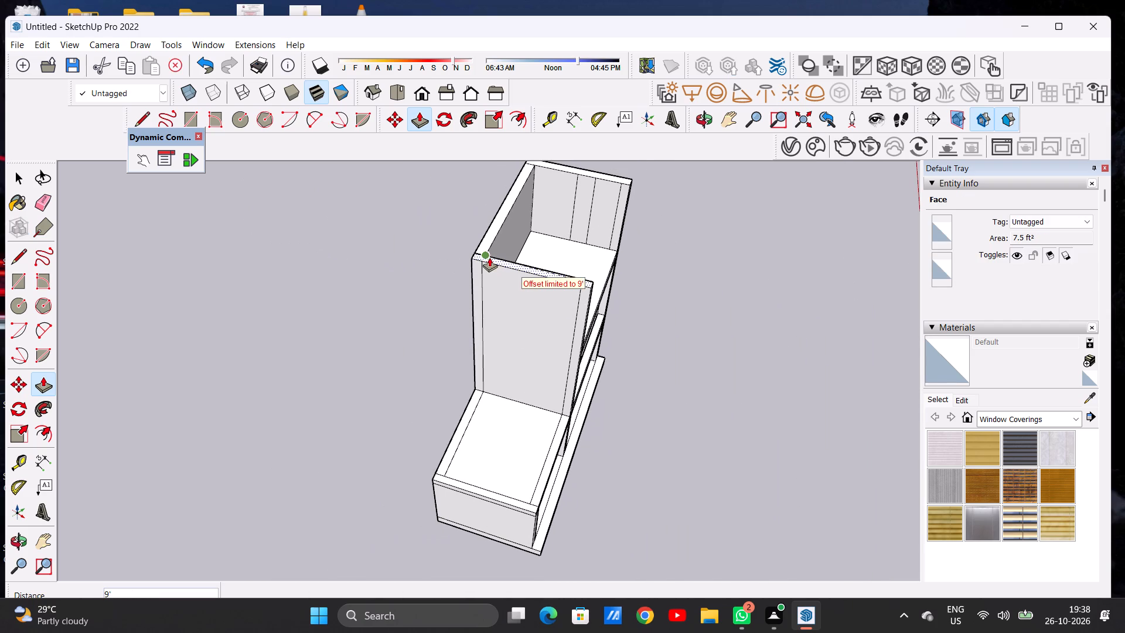
left_click(486, 256)
key("space")
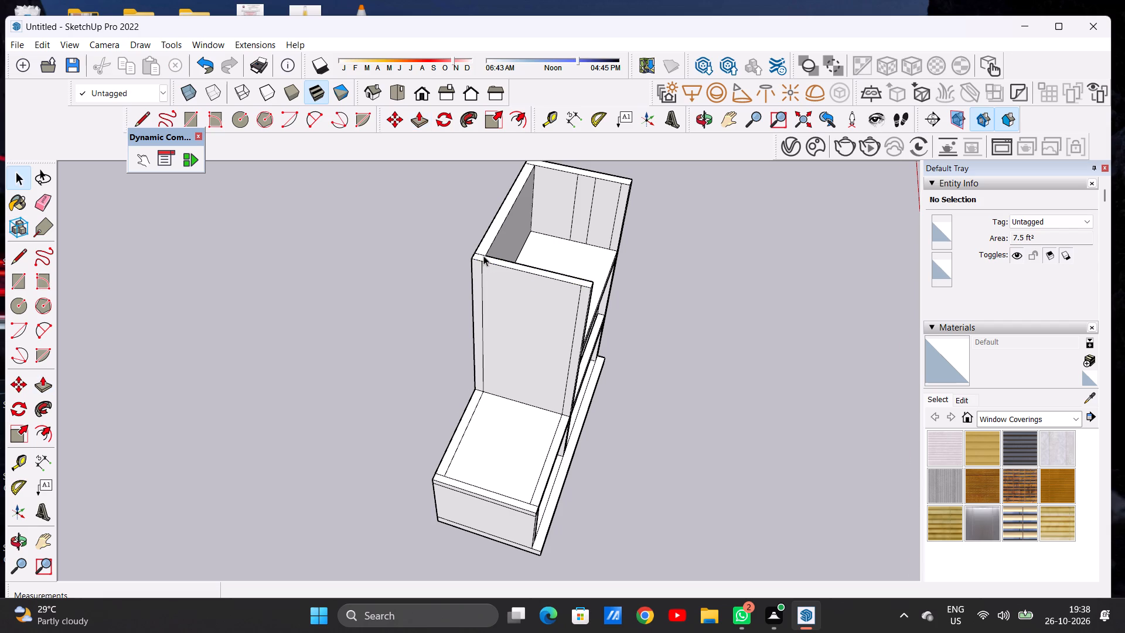
Examine the raised second-floor walls and open front room from the front and above.
scroll(489, 263, "down", 6)
middle_click_drag(610, 291, 319, 235)
scroll(382, 297, "down", 1)
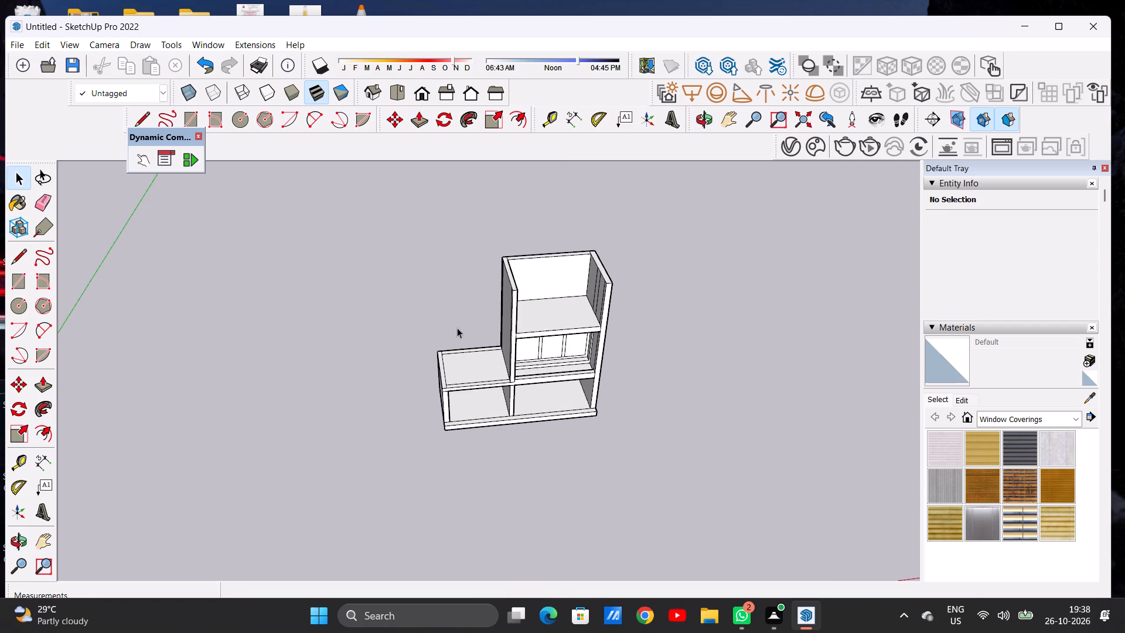
middle_click_drag(501, 344, 453, 216)
scroll(531, 275, "up", 3)
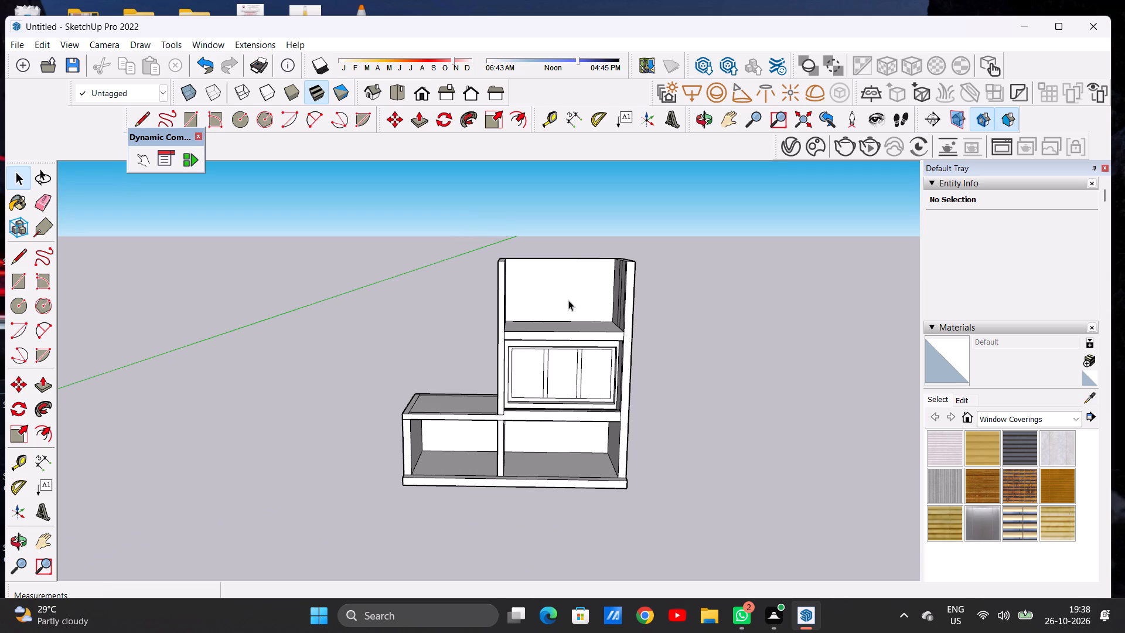
scroll(493, 312, "down", 3)
scroll(537, 302, "up", 7)
middle_click_drag(554, 280, 557, 377)
scroll(547, 290, "down", 4)
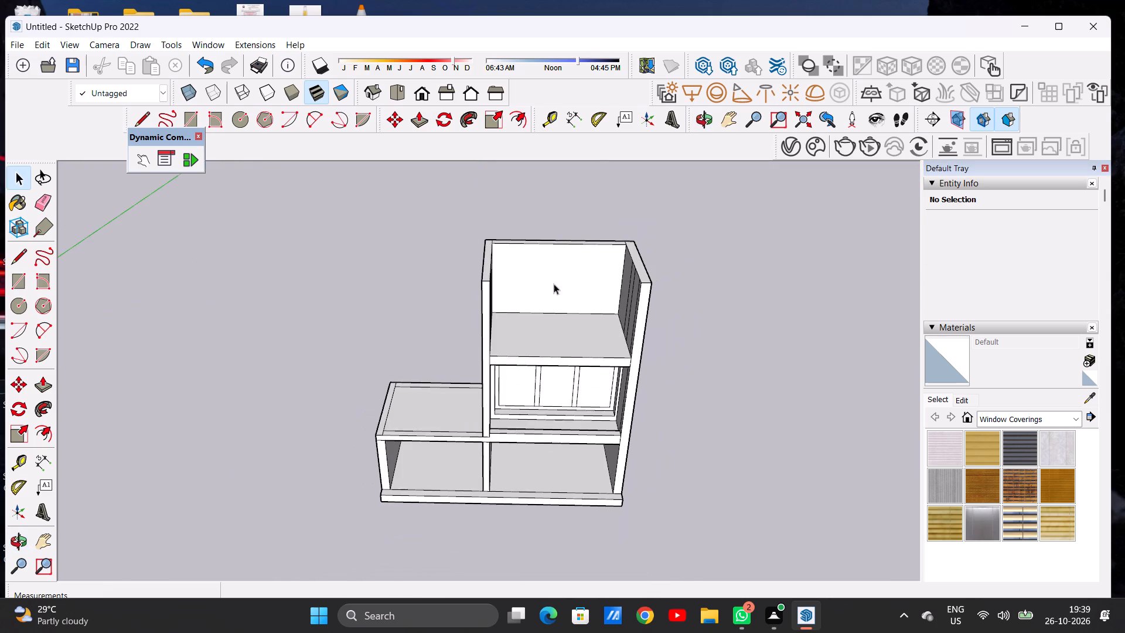
Draw two parallel lines about 13 ft 9 in long across the second-floor slab between the side walls, marking a narrow strip.
middle_click_drag(564, 319, 566, 398)
scroll(608, 342, "up", 12)
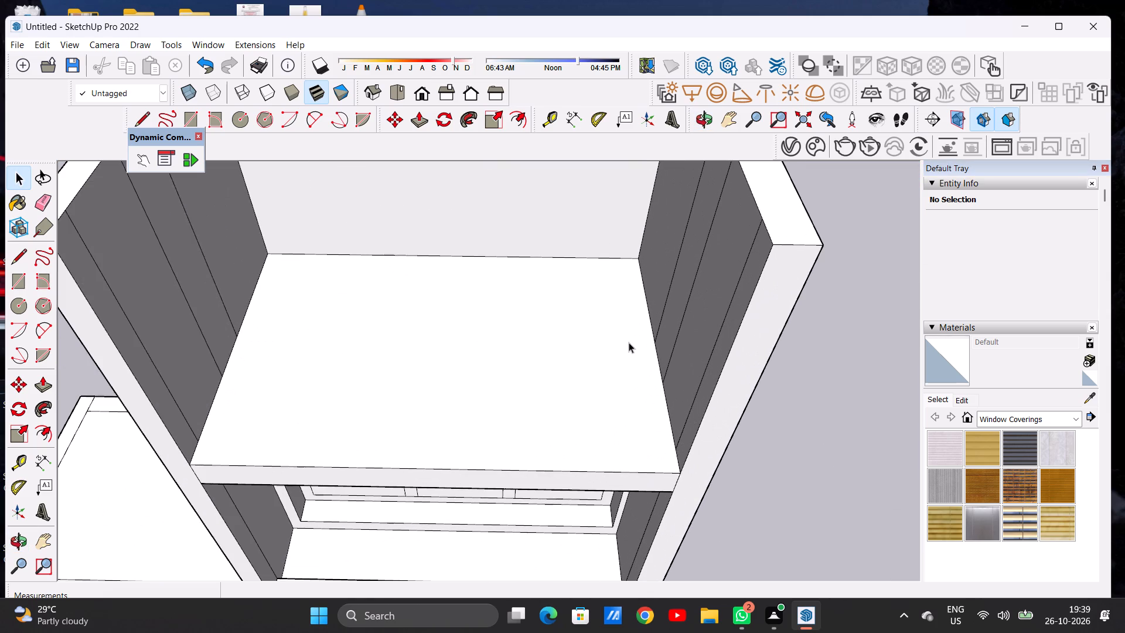
key("l")
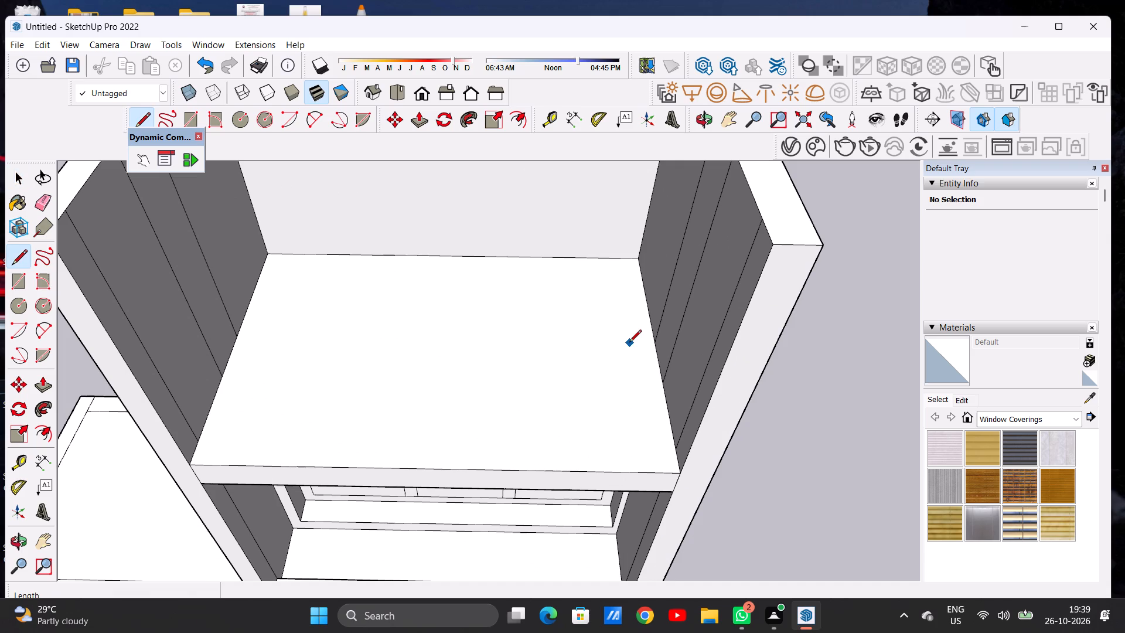
left_click(657, 338)
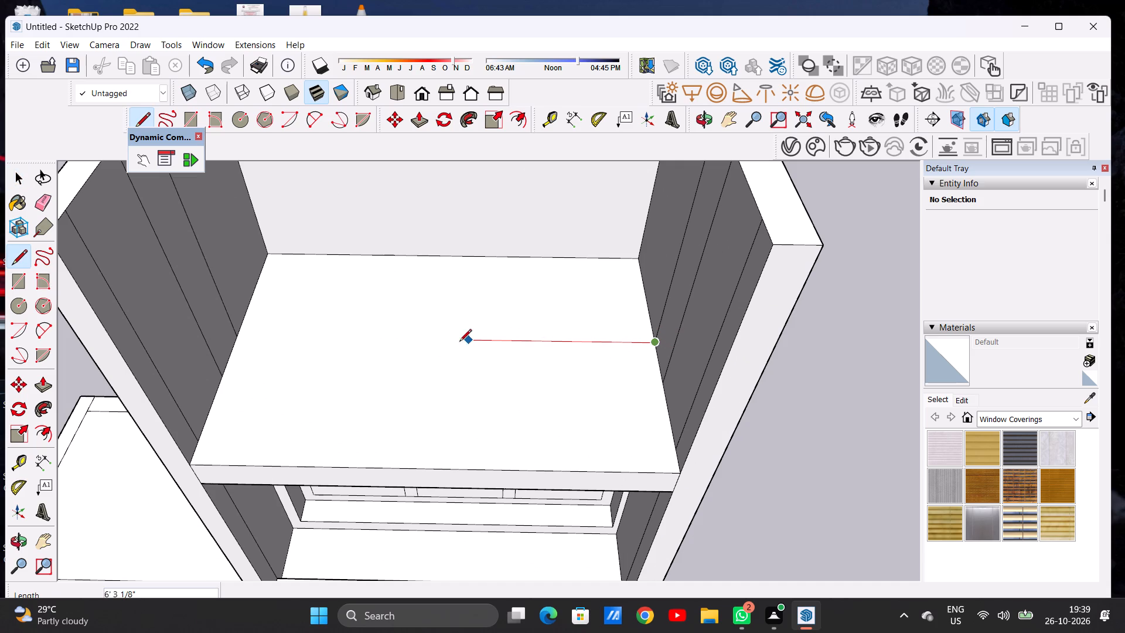
left_click(236, 342)
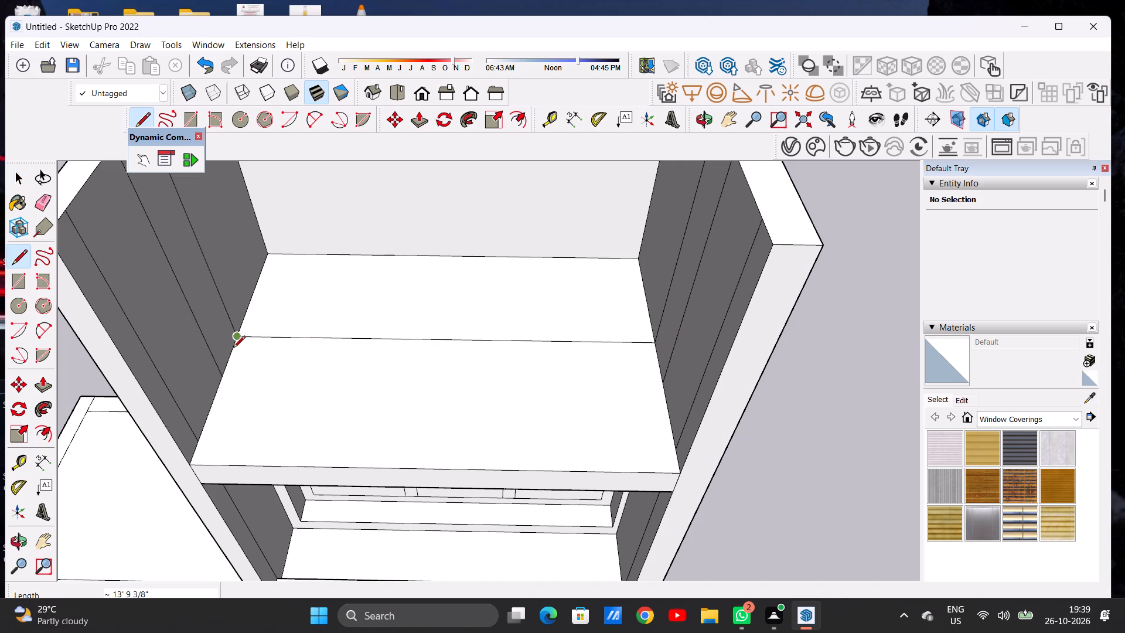
left_click(226, 373)
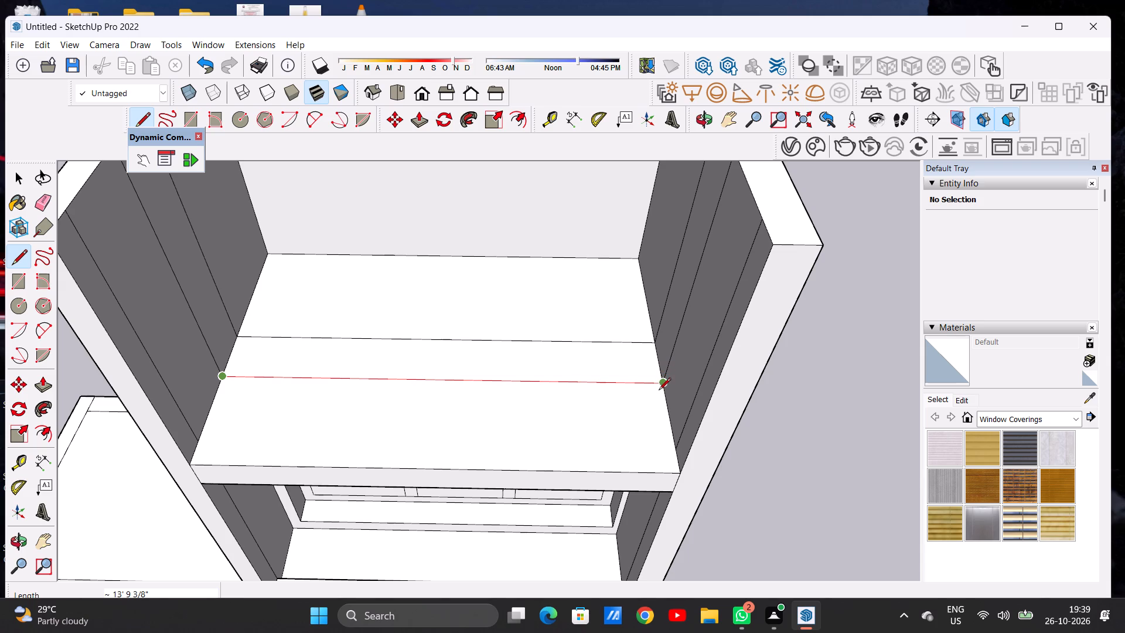
left_click(660, 389)
key("space")
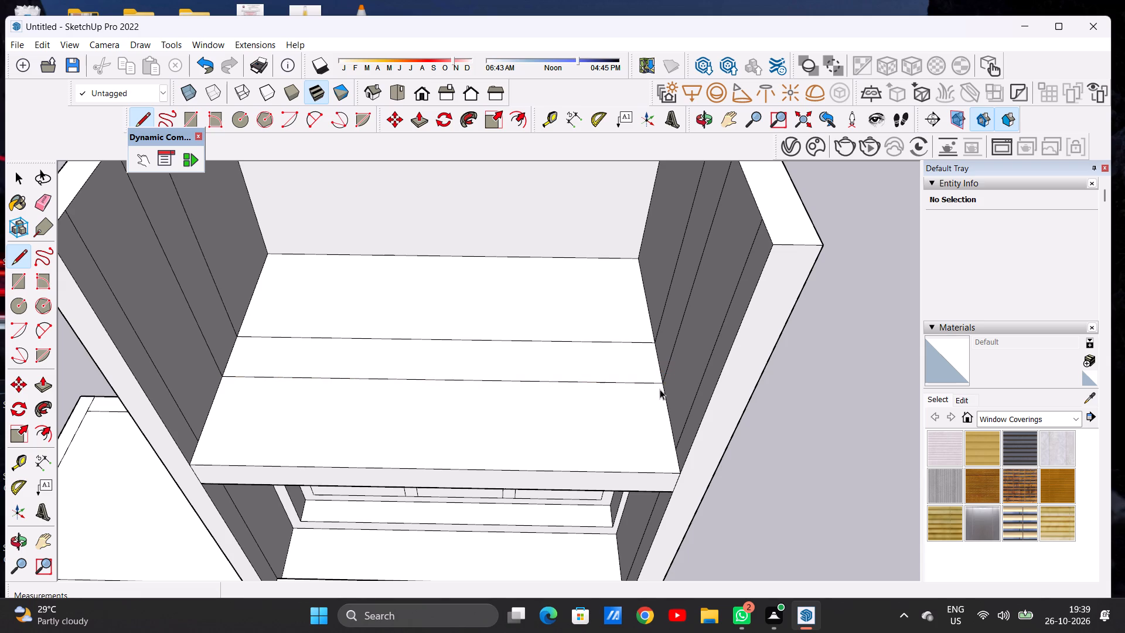
Draw a line about 13 ft 9 in long across the second-floor slab, just behind and parallel to its front edge.
scroll(618, 369, "down", 7)
middle_click_drag(601, 433, 602, 349)
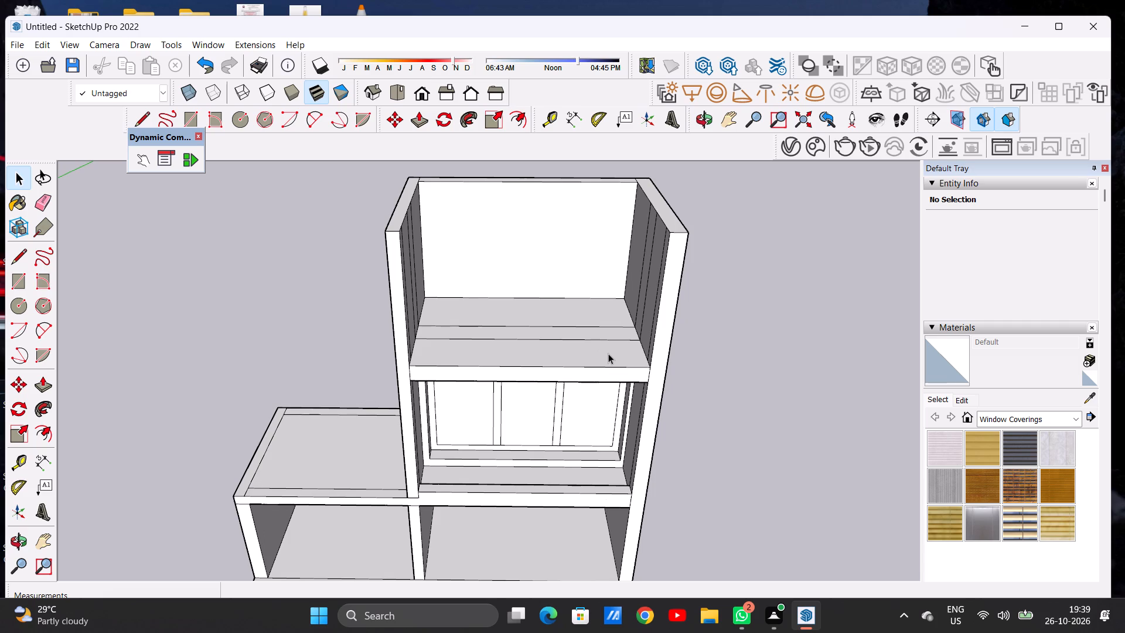
key("l")
middle_click_drag(557, 316, 531, 428)
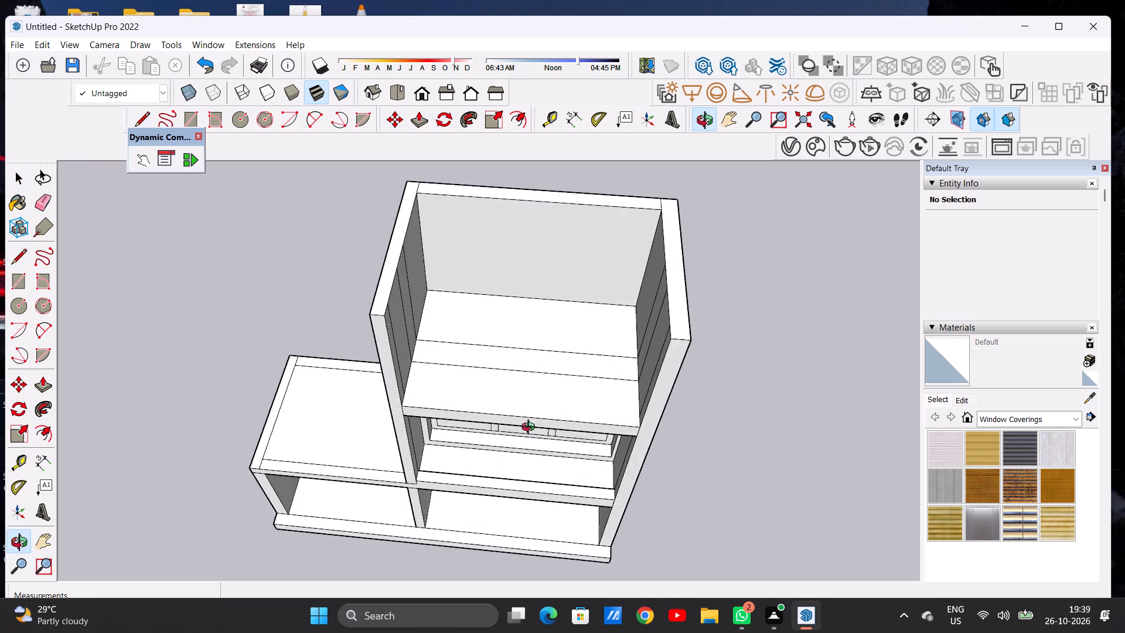
middle_click_drag(531, 428, 531, 430)
scroll(585, 435, "up", 4)
left_click(312, 378)
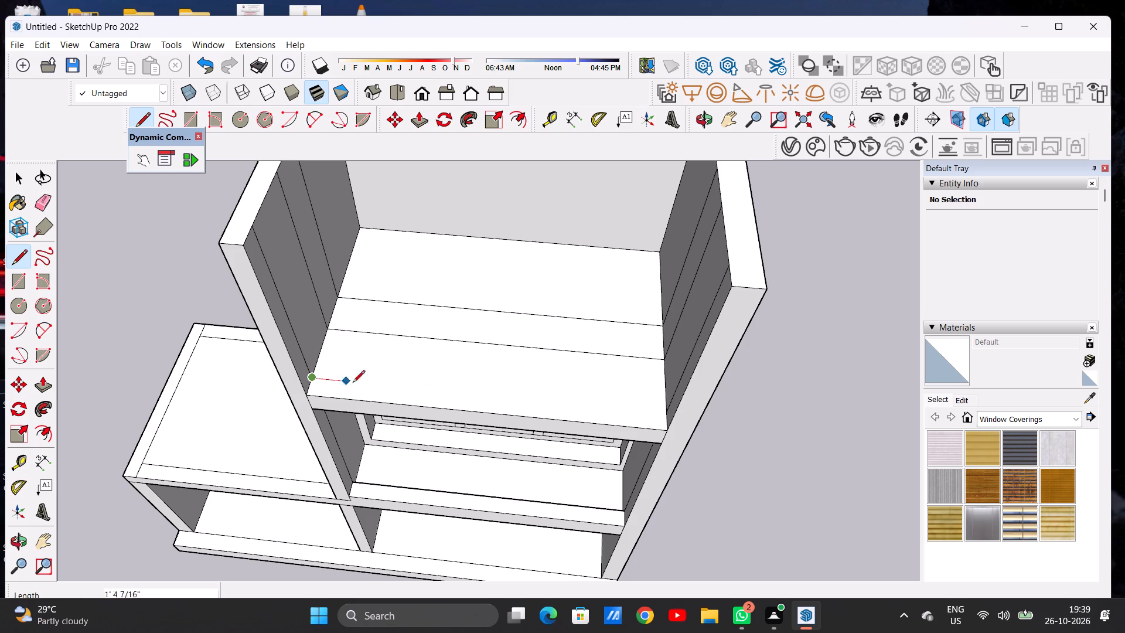
left_click(671, 409)
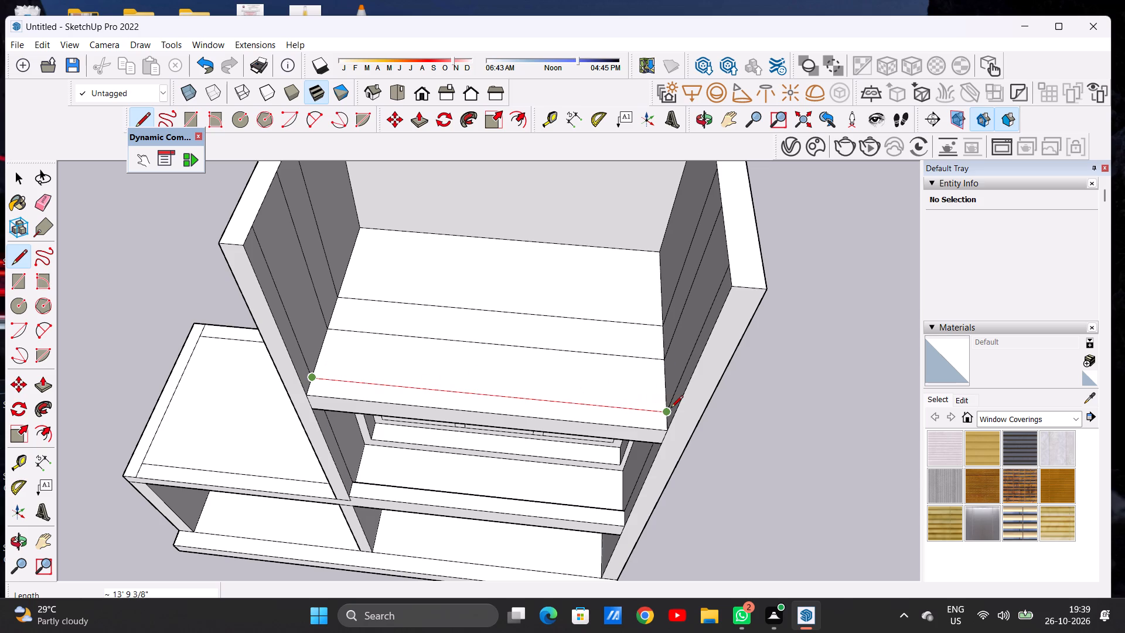
key("space")
Delete the face covering the front of the first-floor window recess.
scroll(548, 407, "down", 7)
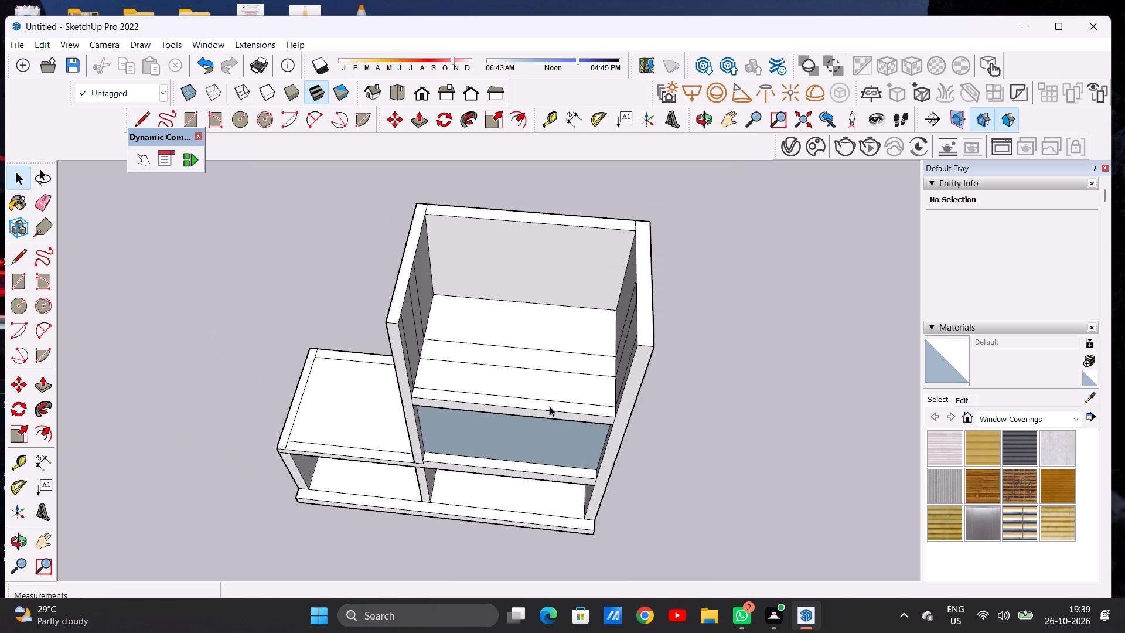
middle_click_drag(533, 466, 538, 372)
scroll(553, 401, "up", 6)
left_click(548, 421)
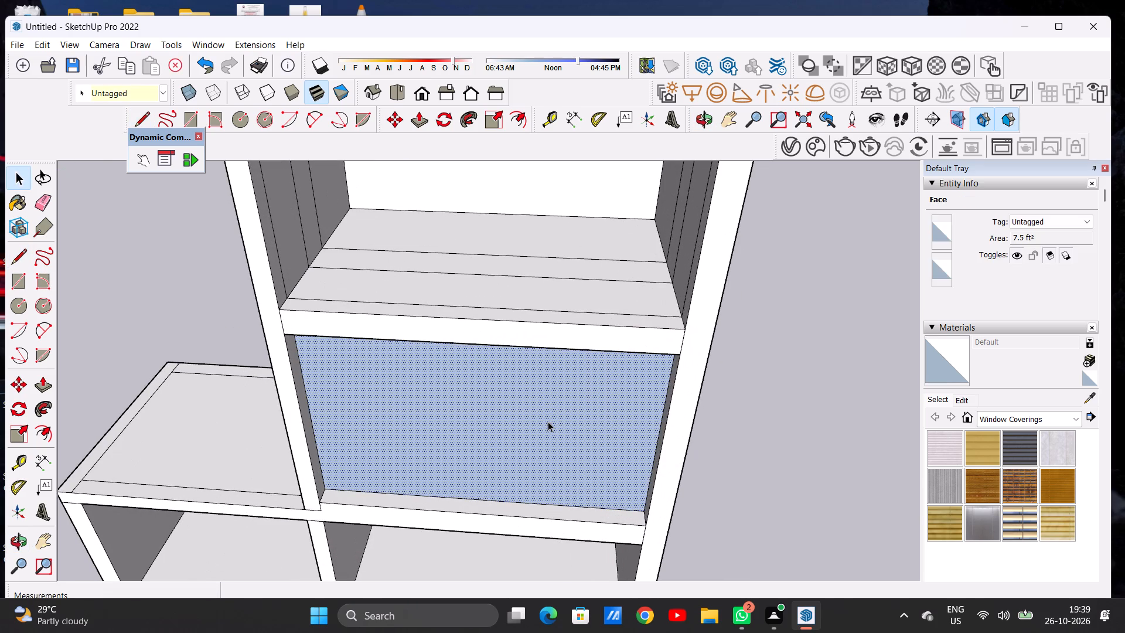
key("Delete")
Push/Pull the narrow strip on the second-floor slab up about 8 ft, level with the tops of the side walls.
scroll(516, 384, "down", 5)
middle_click_drag(509, 415, 515, 339)
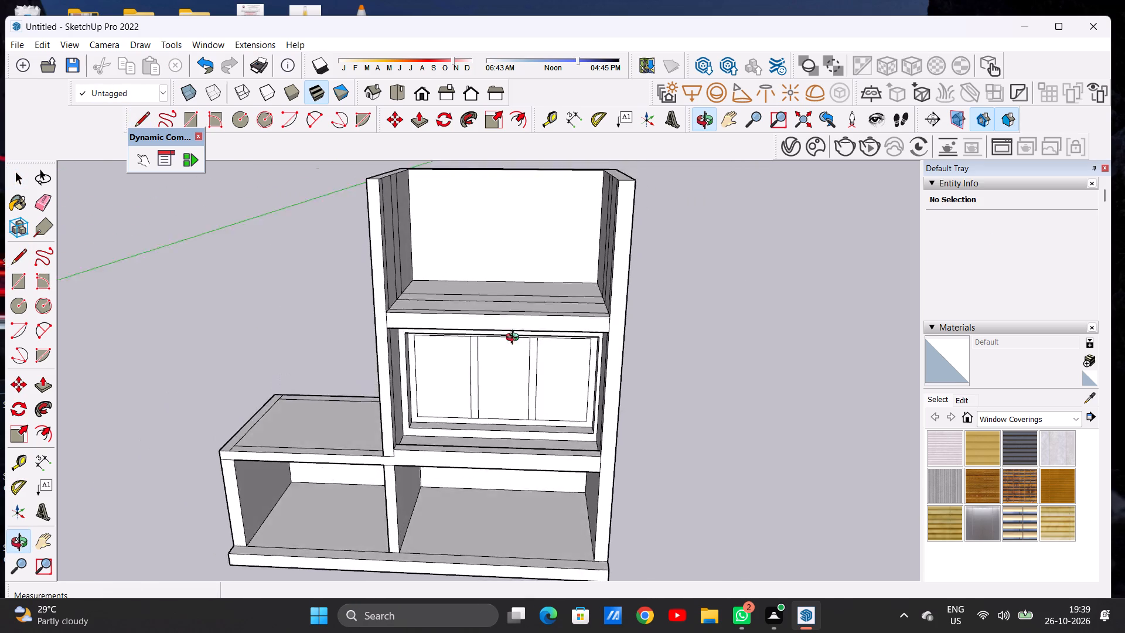
middle_click_drag(515, 339, 523, 419)
scroll(534, 410, "down", 4)
middle_click_drag(542, 345, 524, 372)
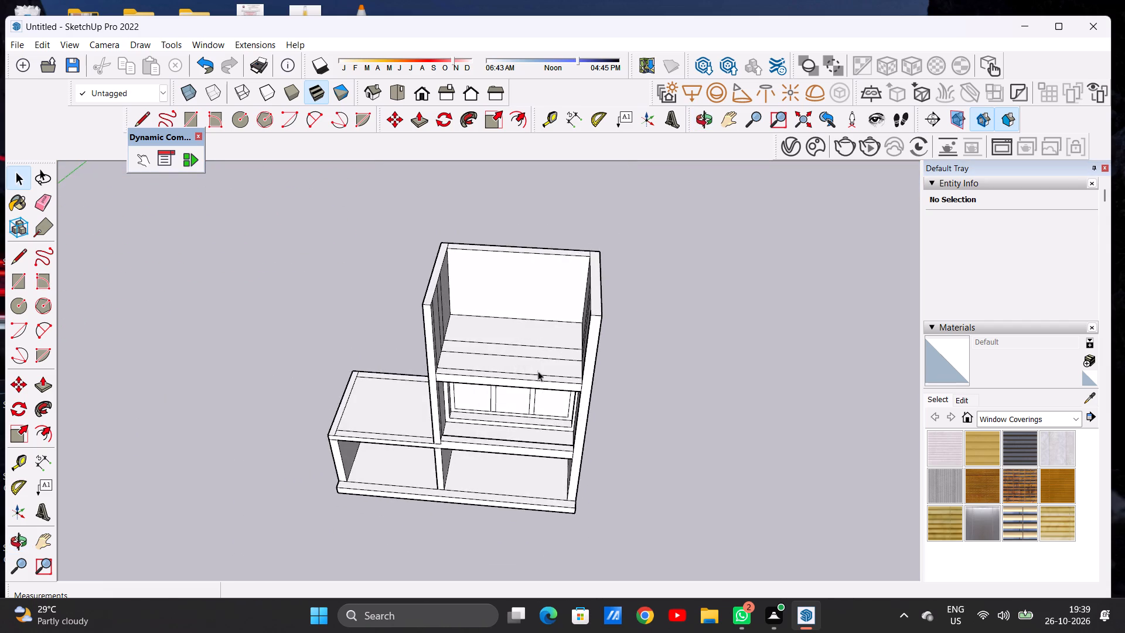
scroll(553, 366, "up", 8)
key("p")
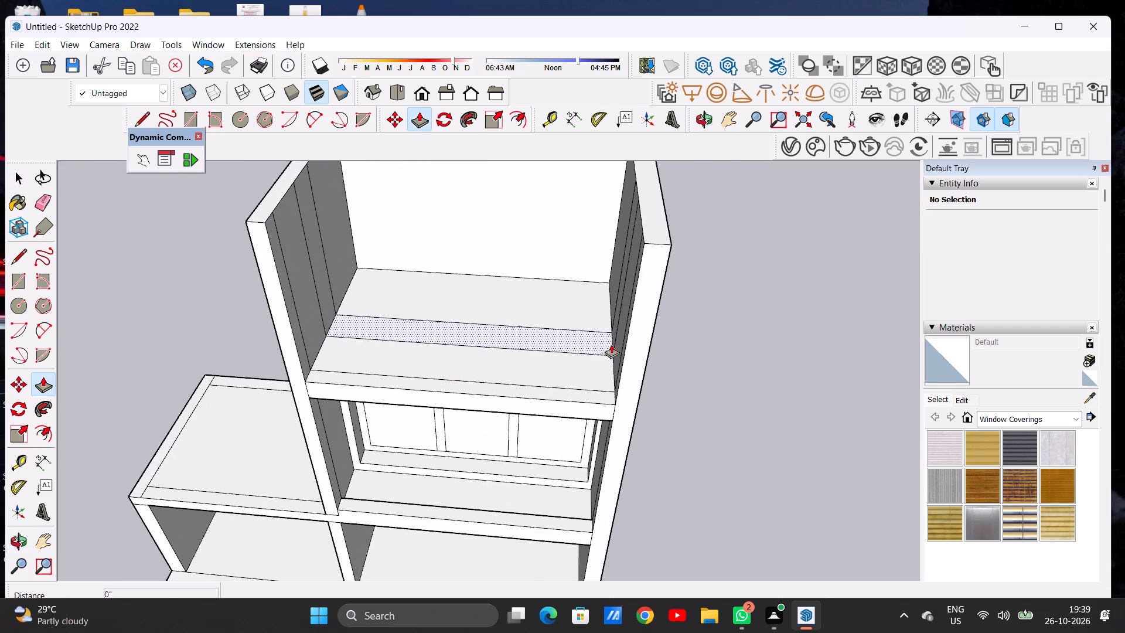
scroll(610, 336, "up", 5)
left_click_drag(595, 332, 599, 338)
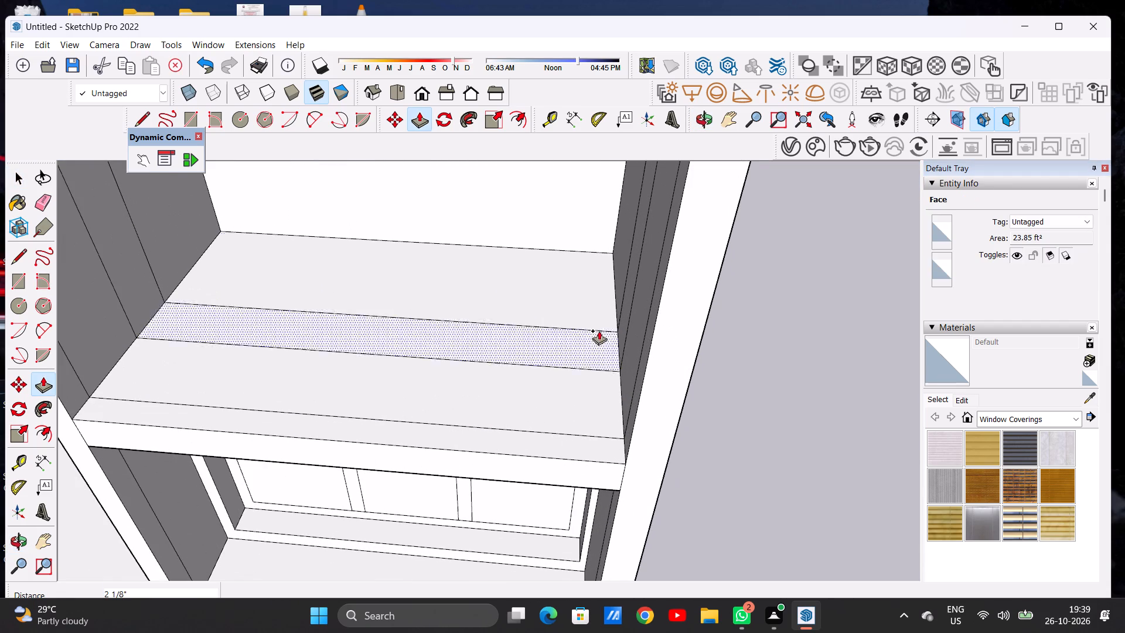
key("space")
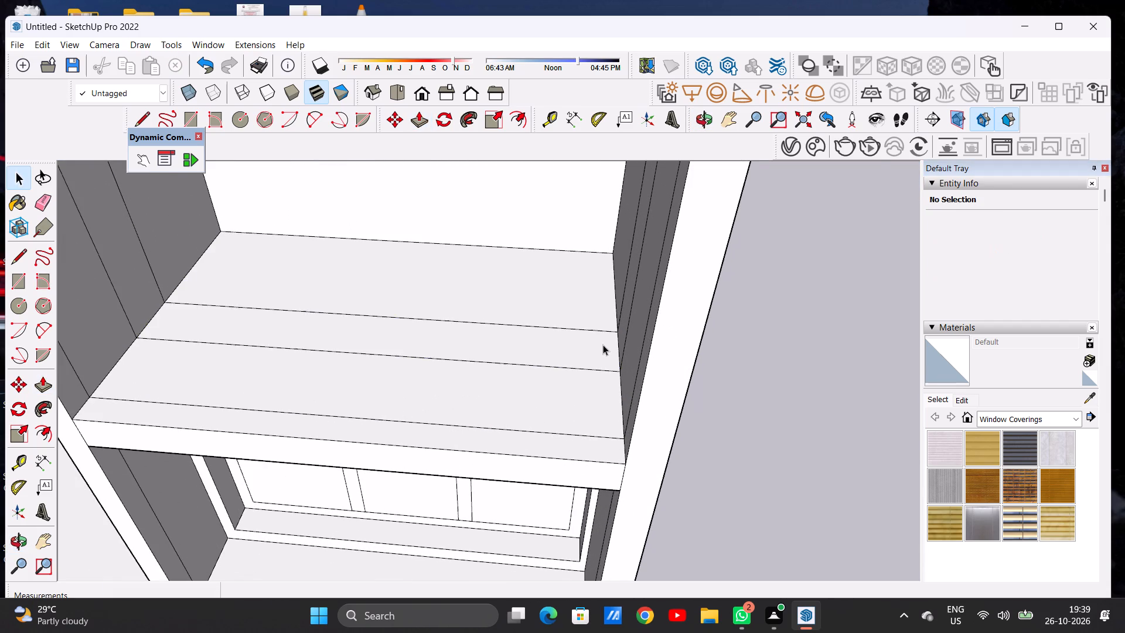
scroll(618, 355, "up", 6)
scroll(622, 350, "down", 7)
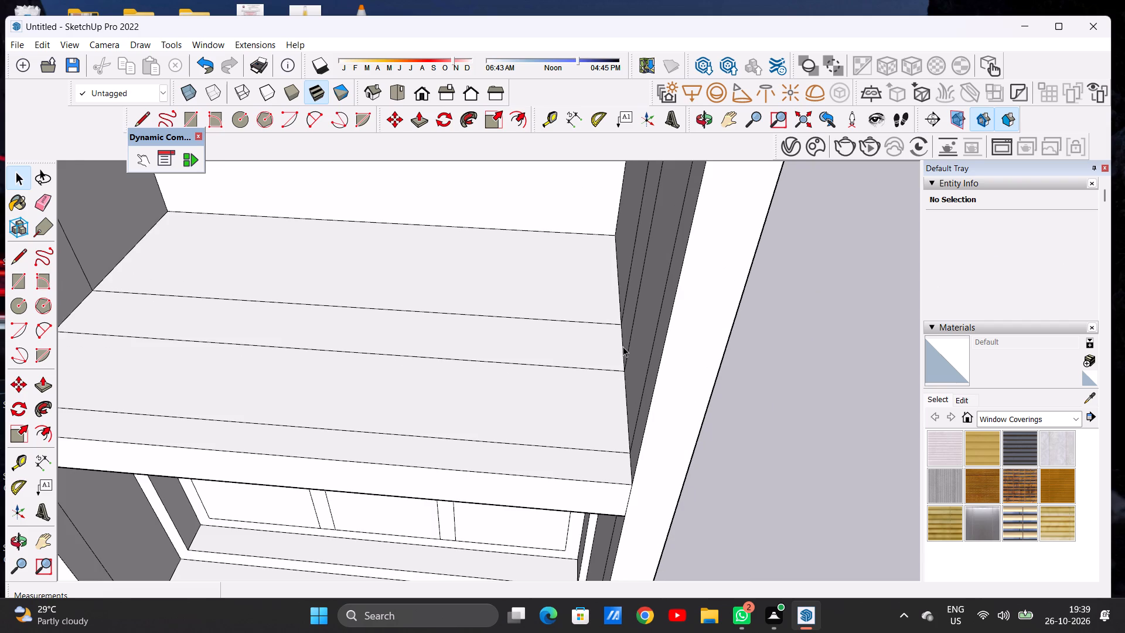
key("p")
left_click(605, 341)
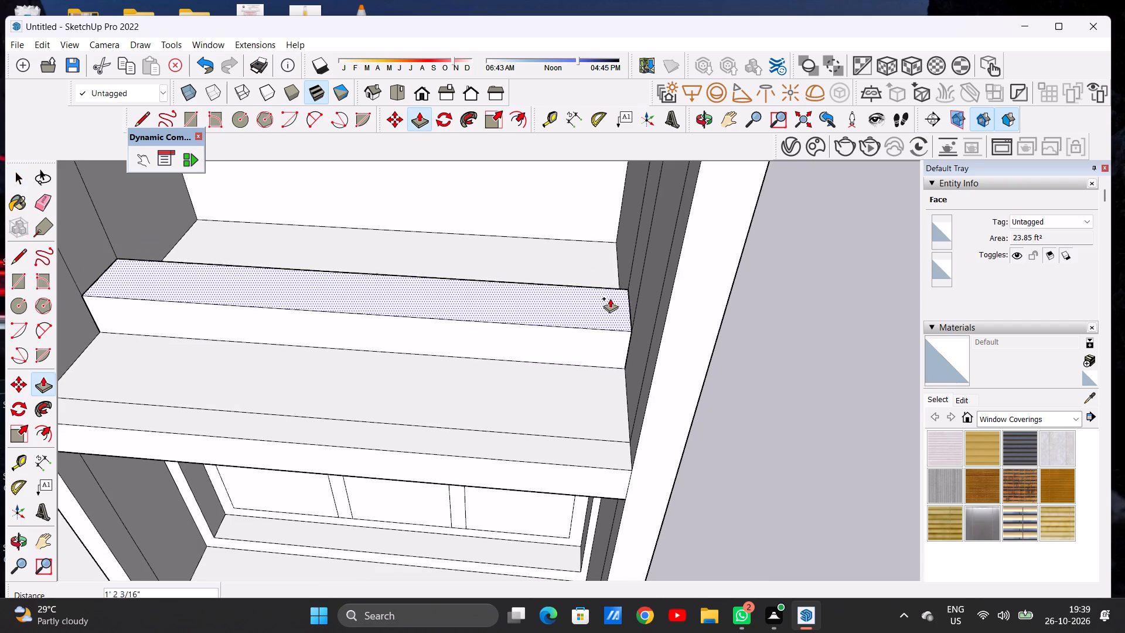
scroll(612, 312, "down", 8)
scroll(616, 323, "up", 1)
scroll(616, 323, "down", 6)
scroll(632, 243, "up", 1)
scroll(632, 243, "down", 1)
scroll(632, 243, "up", 11)
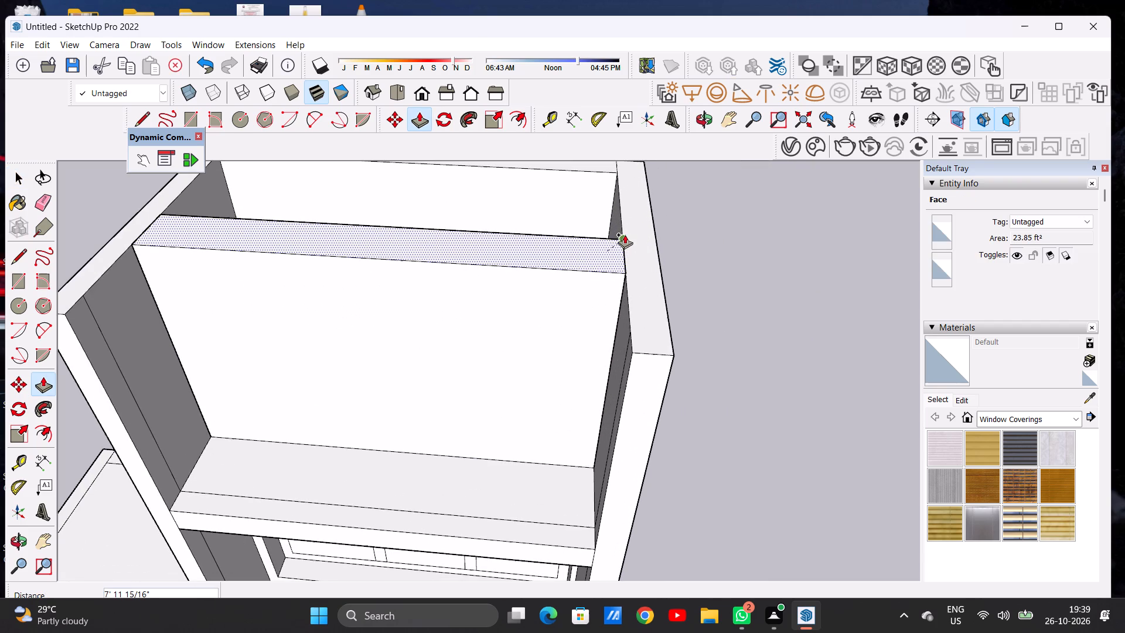
left_click(626, 240)
key("space")
scroll(638, 281, "down", 9)
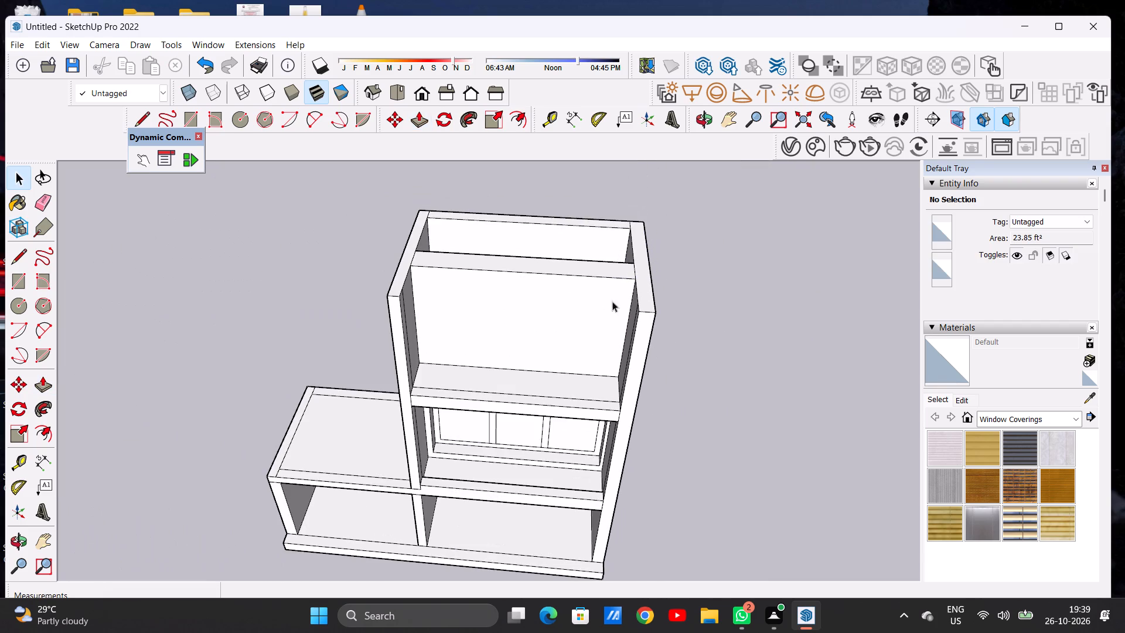
Examine the second floor's recessed front wall and the whole elevation from the front and above.
middle_click_drag(563, 339, 579, 220)
scroll(575, 294, "down", 7)
scroll(533, 290, "up", 4)
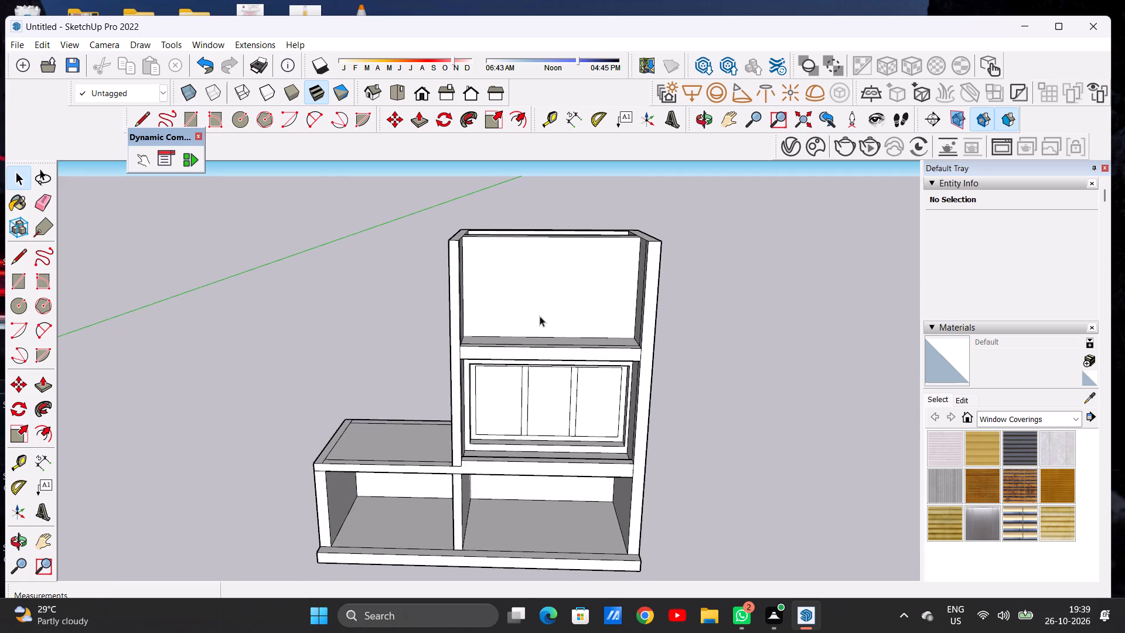
middle_click_drag(538, 316, 538, 275)
scroll(541, 264, "up", 6)
middle_click_drag(553, 270, 562, 309)
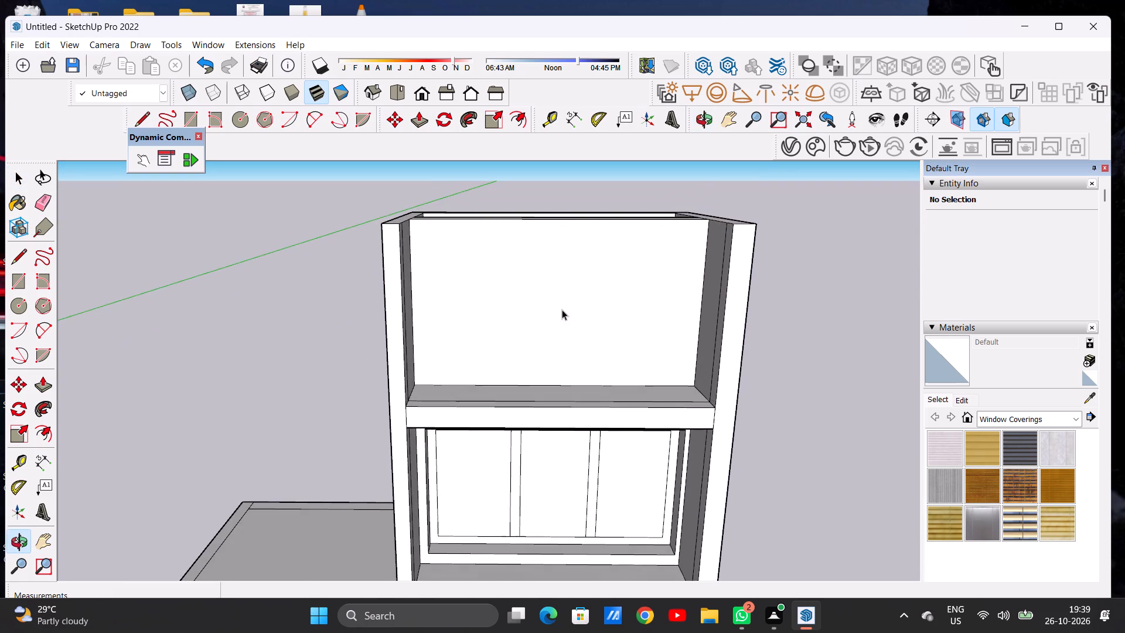
scroll(558, 310, "up", 1)
scroll(537, 303, "down", 6)
middle_click_drag(564, 300, 565, 427)
middle_click_drag(560, 420, 543, 261)
scroll(543, 261, "up", 1)
scroll(543, 261, "down", 1)
scroll(543, 261, "up", 2)
scroll(545, 268, "down", 5)
scroll(542, 283, "up", 2)
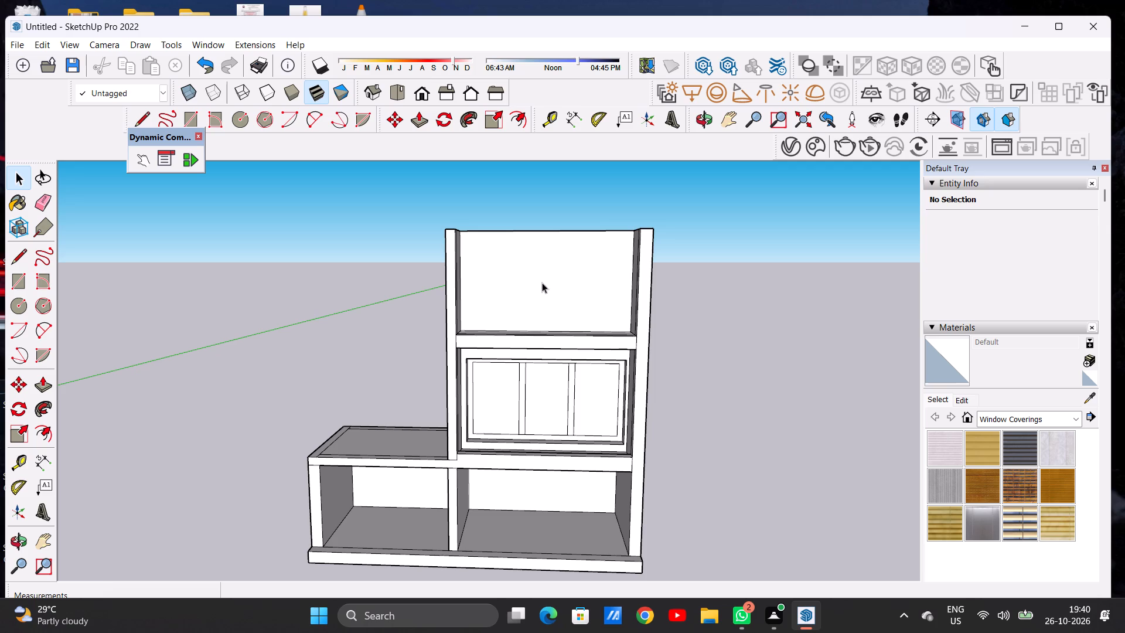
Draw a rectangle about 12 ft 9 in by 6 ft 8 in on the second floor's recessed front wall, inset from its edges.
scroll(542, 283, "up", 3)
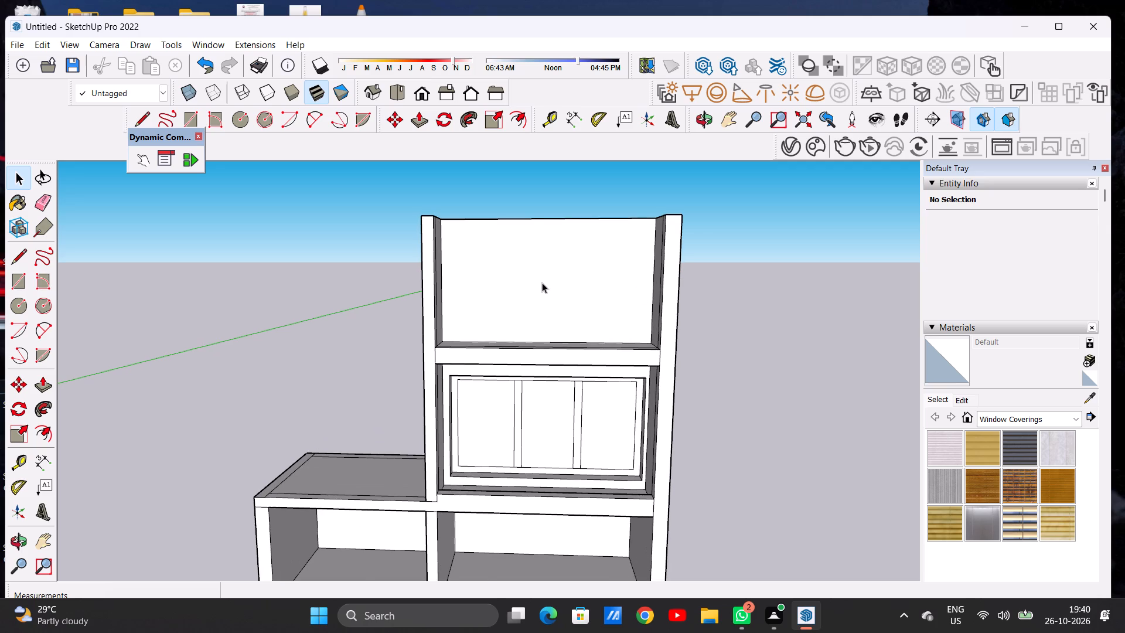
key("r")
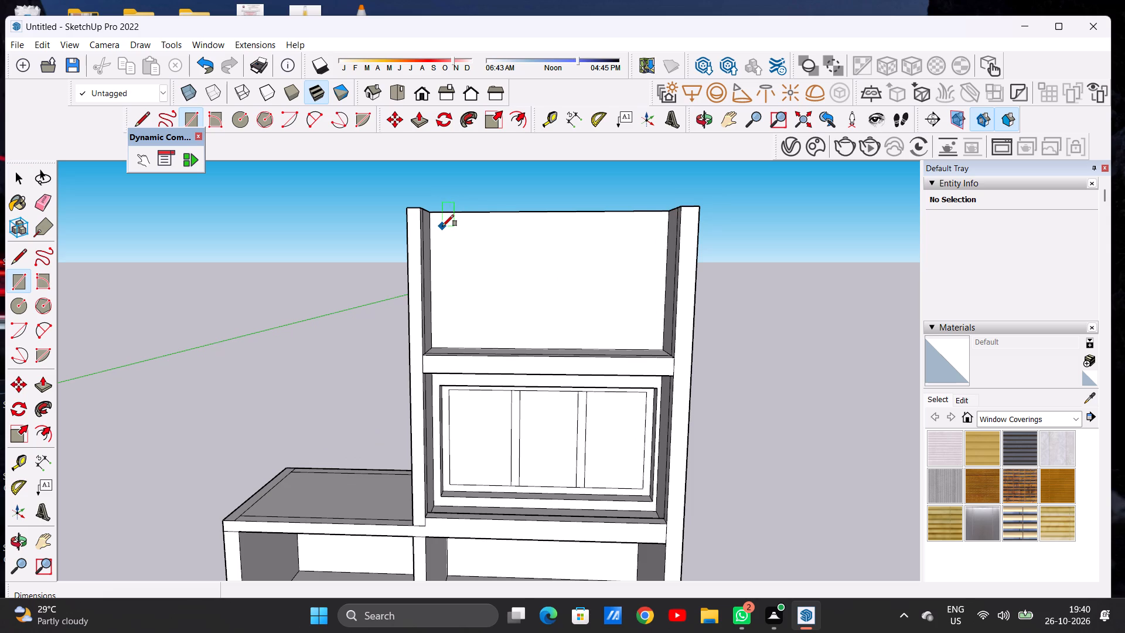
left_click(442, 226)
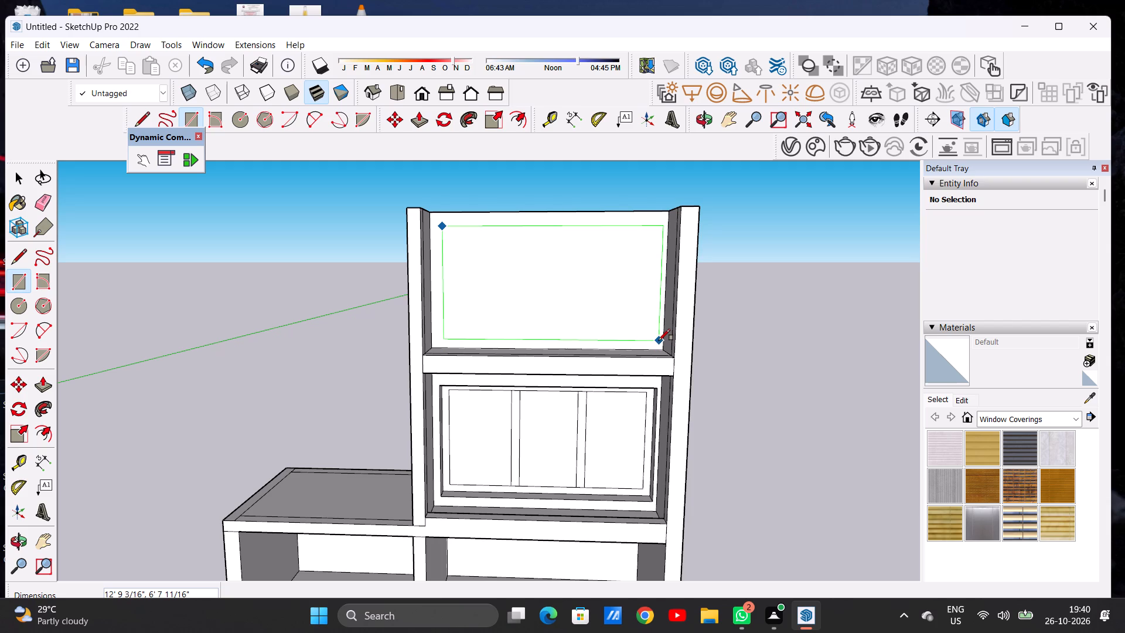
left_click(659, 342)
key("space")
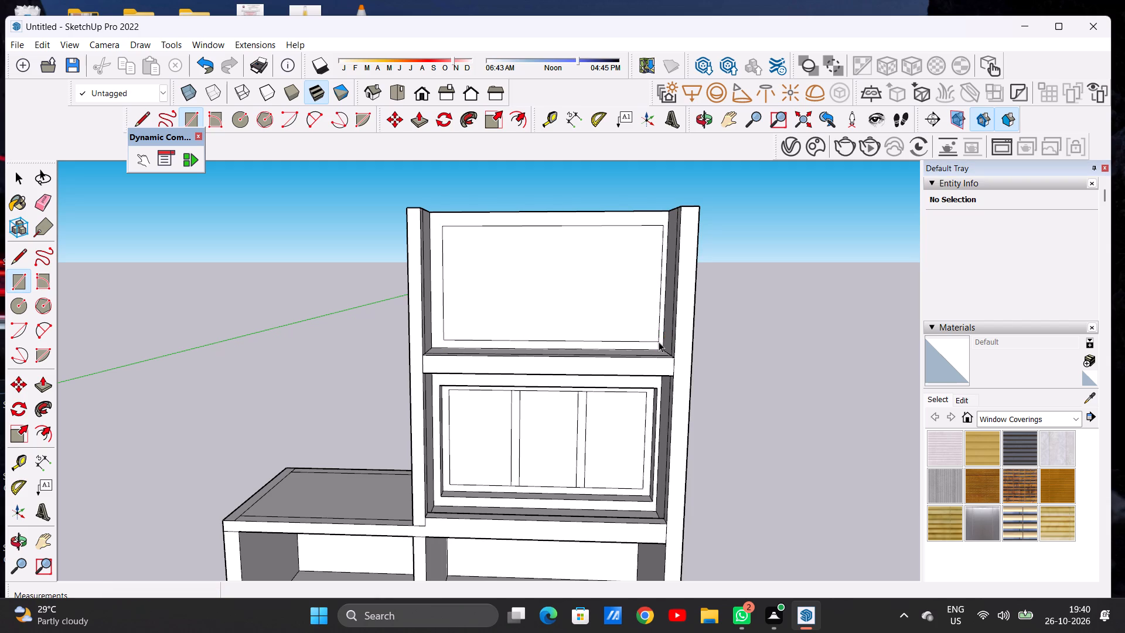
Push the rectangle on the second-floor front wall inward about 11 in to form a window recess.
scroll(476, 321, "down", 4)
scroll(518, 275, "up", 6)
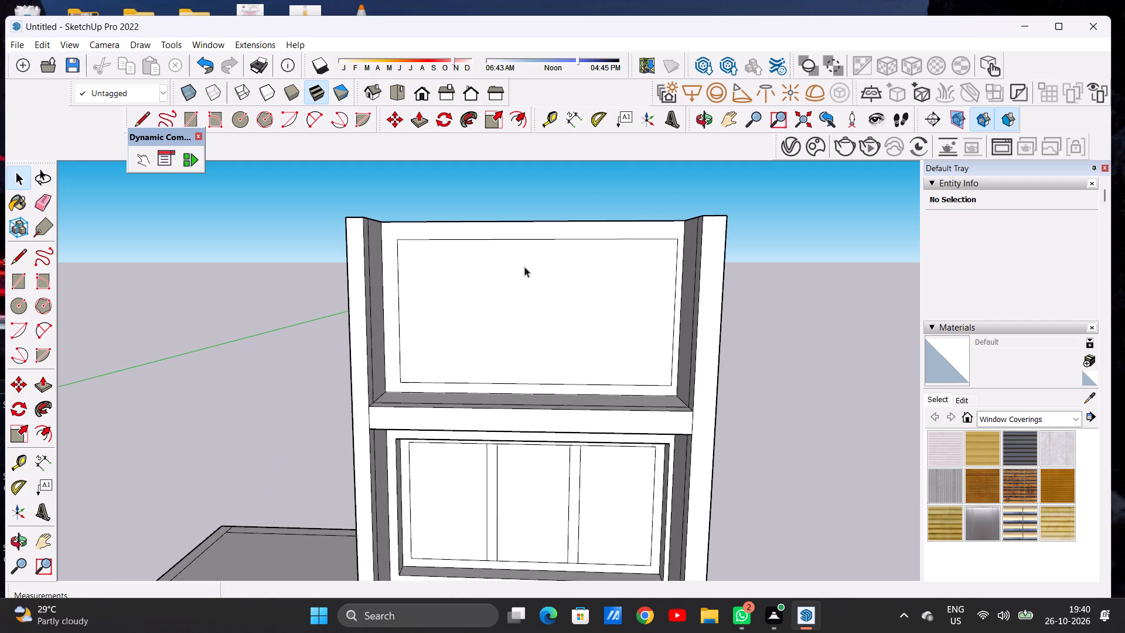
middle_click_drag(526, 271, 533, 388)
scroll(554, 333, "up", 2)
key("p")
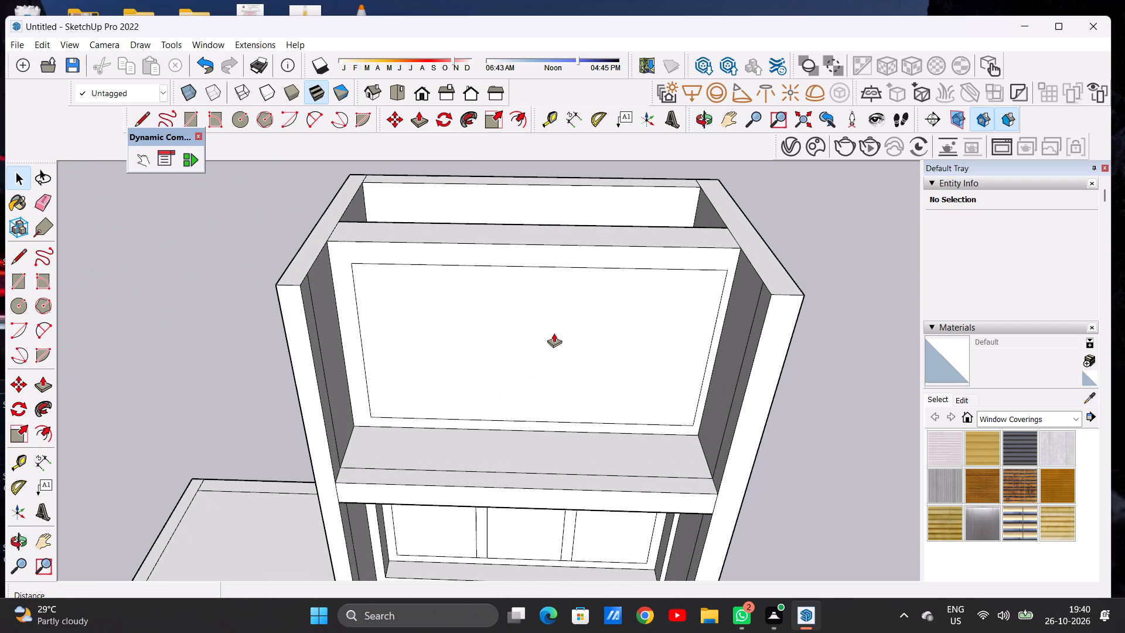
scroll(541, 346, "up", 4)
left_click(540, 346)
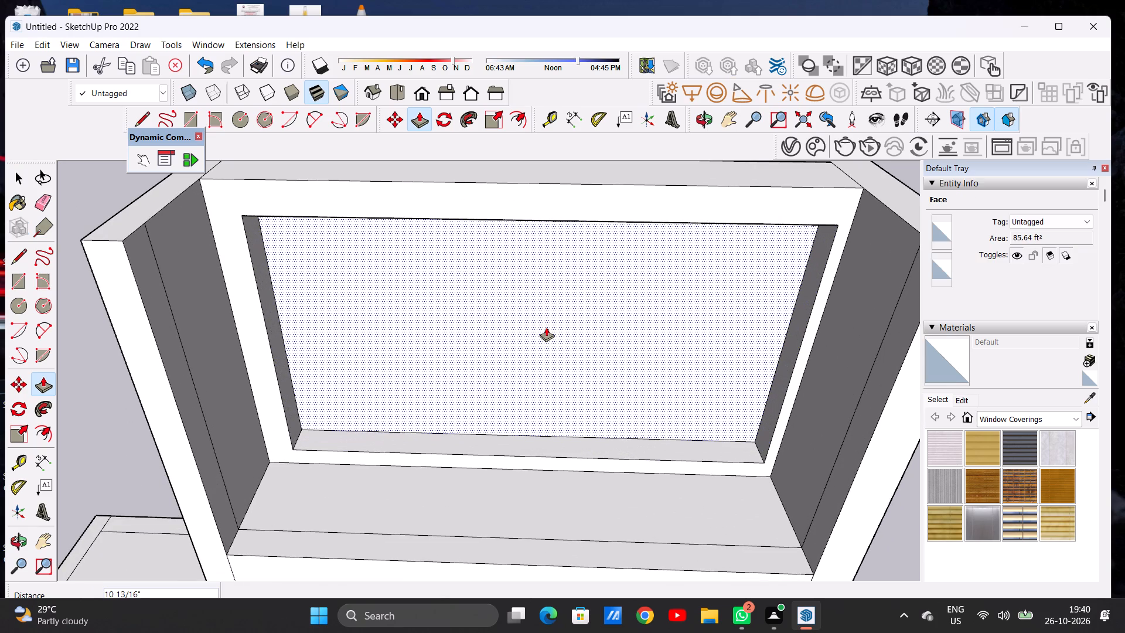
left_click(546, 326)
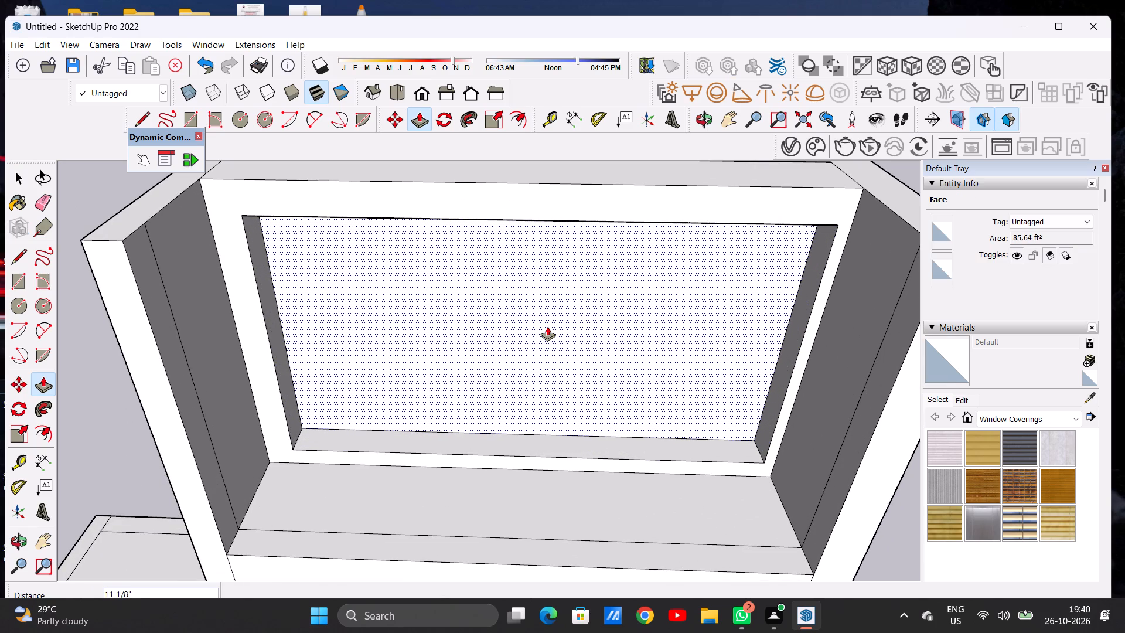
key("space")
scroll(489, 363, "down", 7)
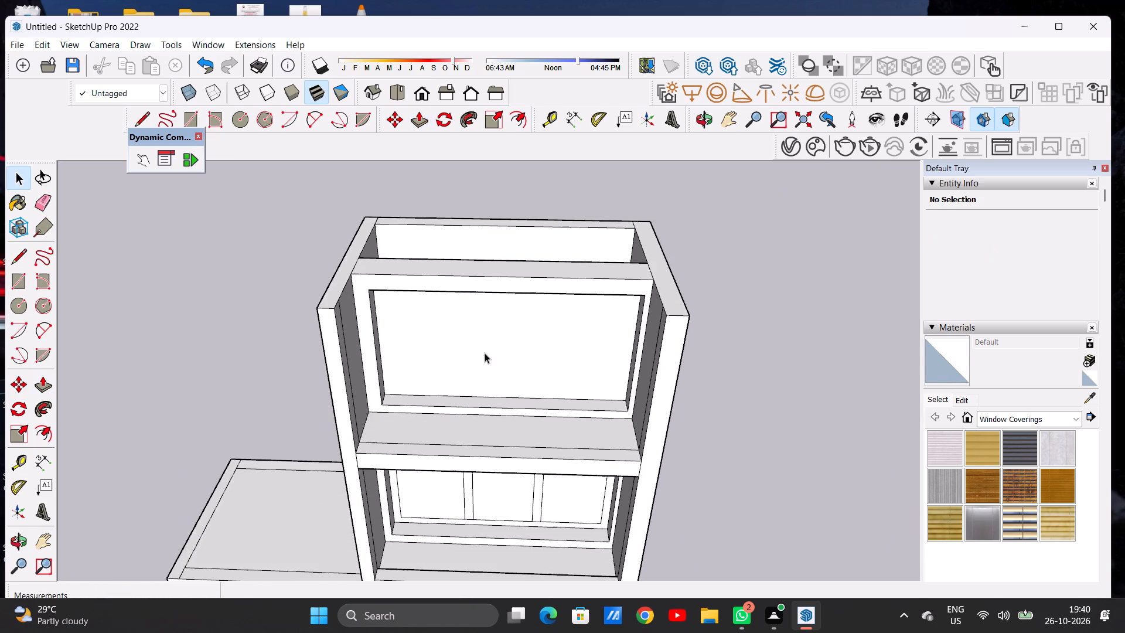
Offset the edges of the second-floor recess's back face inward about 6 1/2 in to outline the window frame.
middle_click_drag(492, 383, 502, 249)
scroll(546, 297, "up", 2)
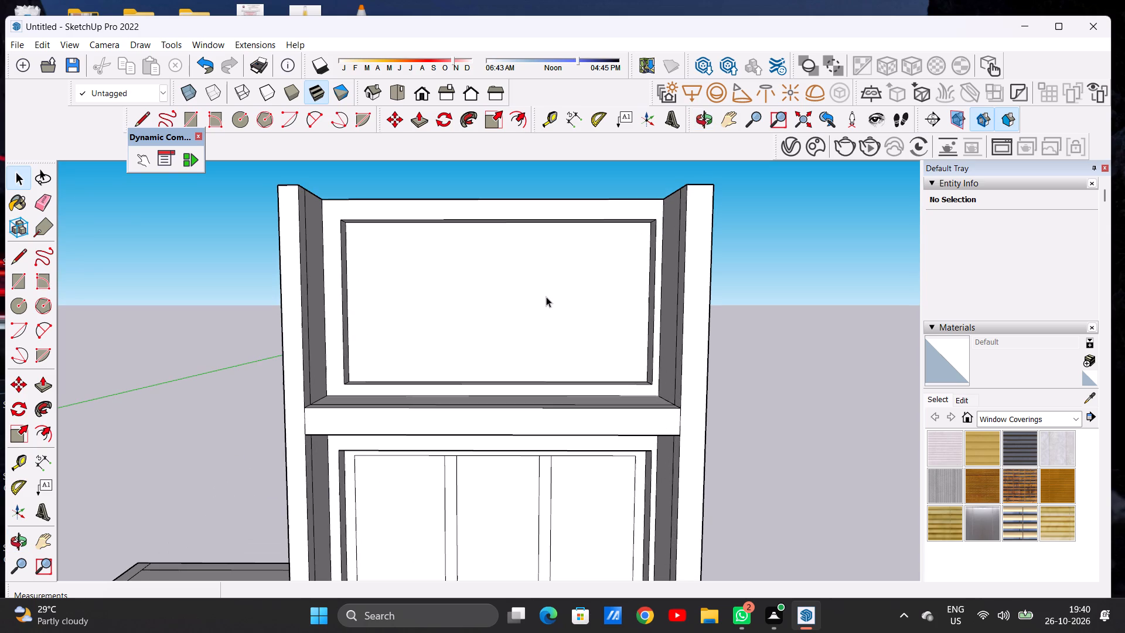
type("OF")
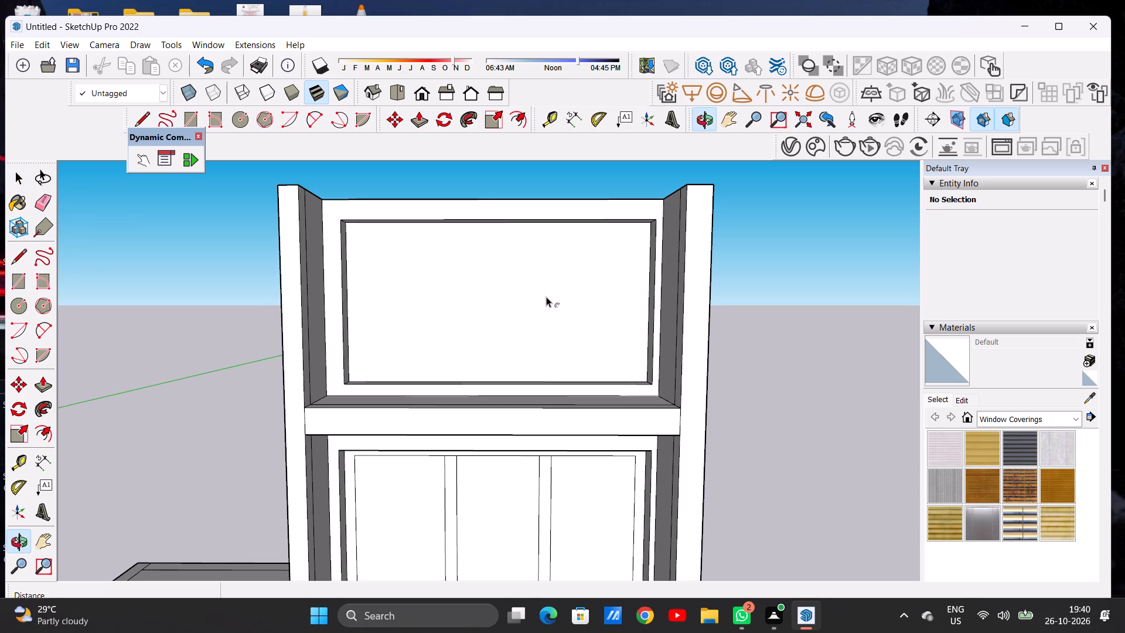
left_click(480, 260)
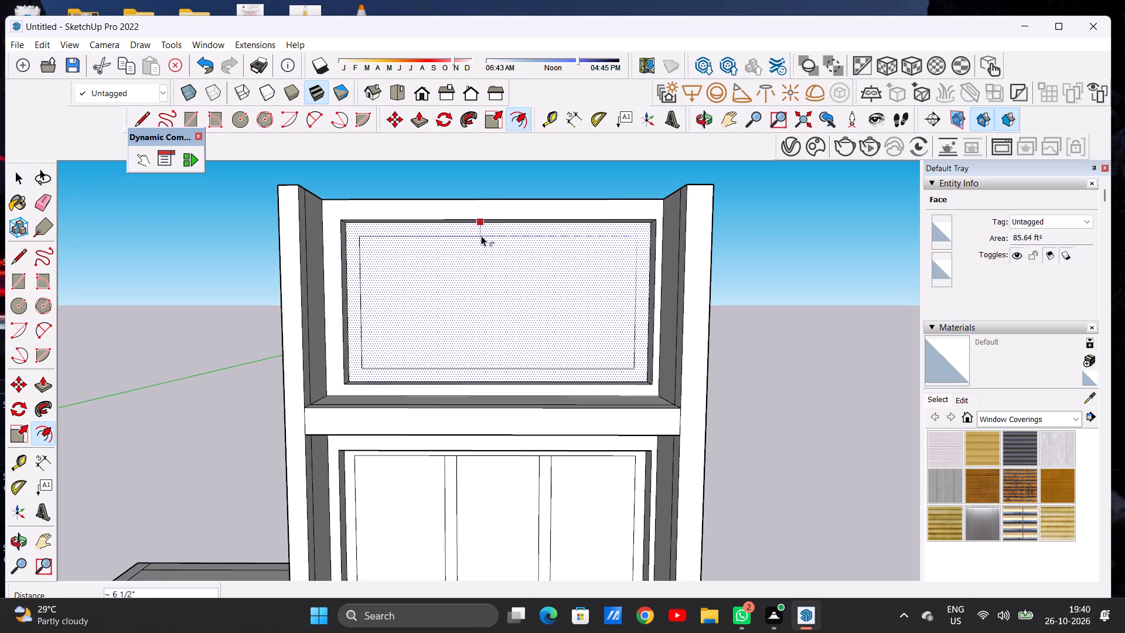
left_click(482, 236)
key("space")
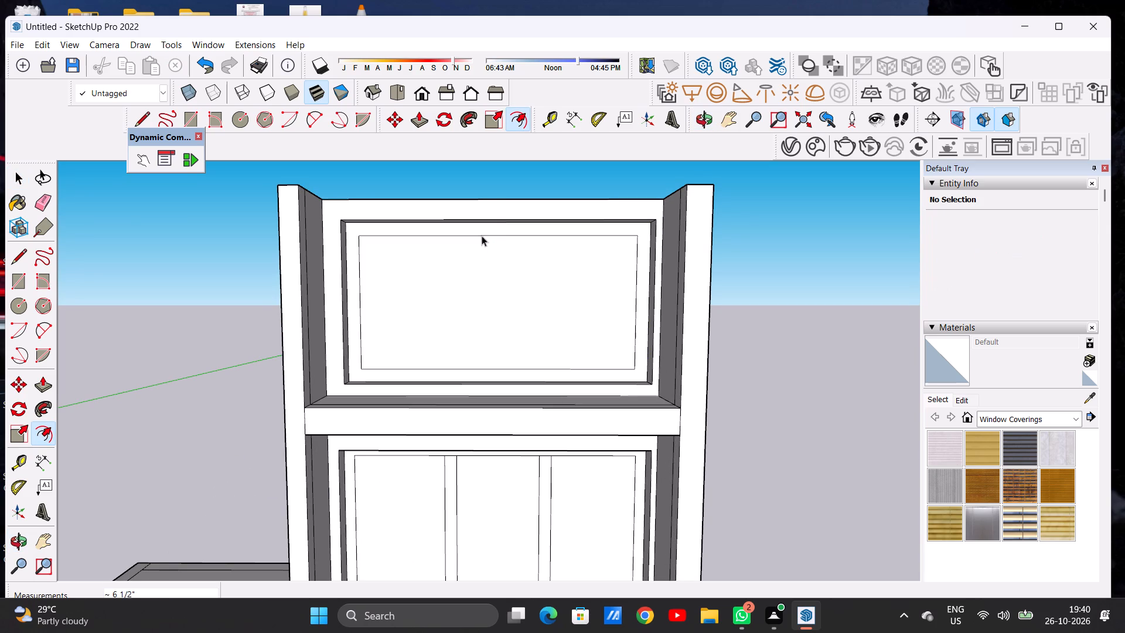
Examine the second-floor window outline against the divided first-floor window and the whole elevation from the front and above.
scroll(482, 236, "down", 9)
middle_click_drag(482, 285, 490, 416)
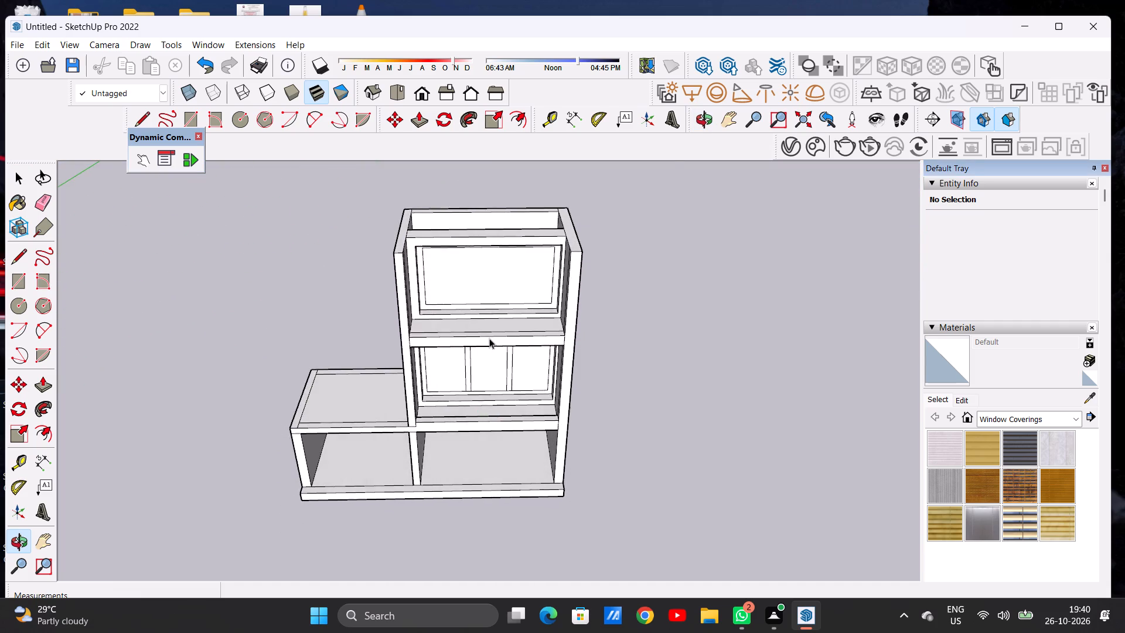
scroll(489, 338, "up", 6)
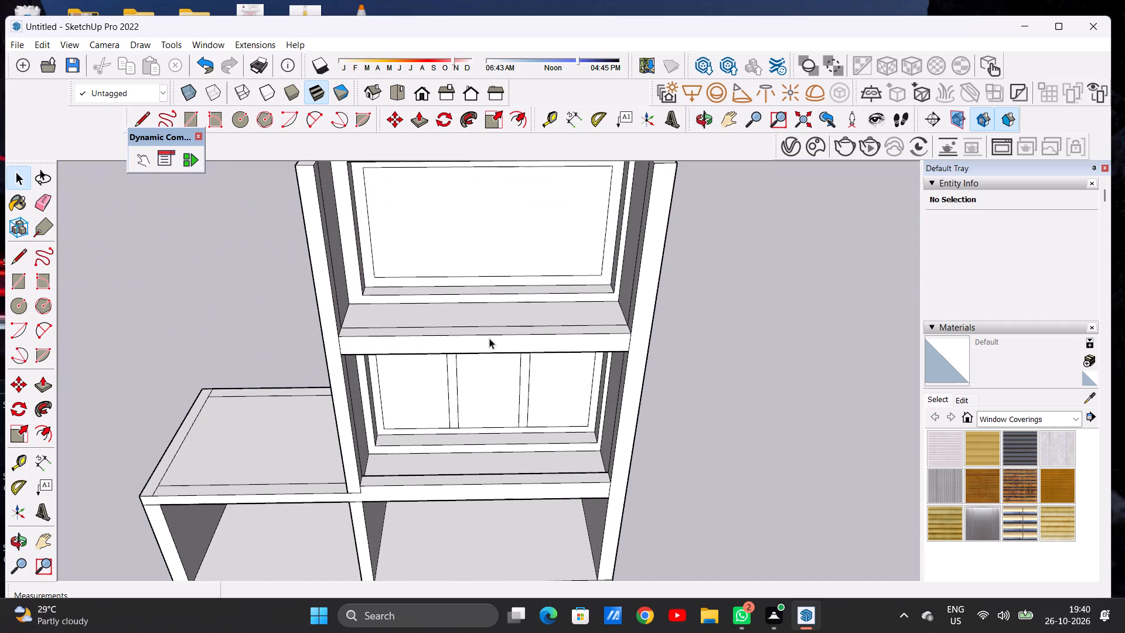
scroll(489, 338, "down", 2)
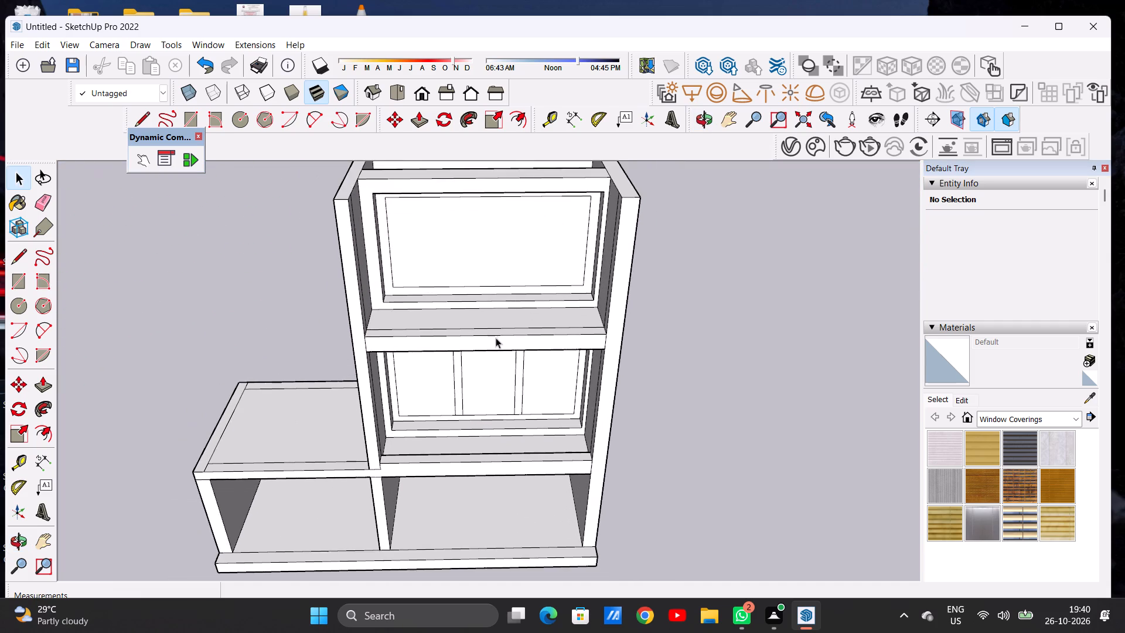
scroll(500, 333, "down", 3)
middle_click_drag(514, 320, 495, 237)
scroll(497, 237, "up", 4)
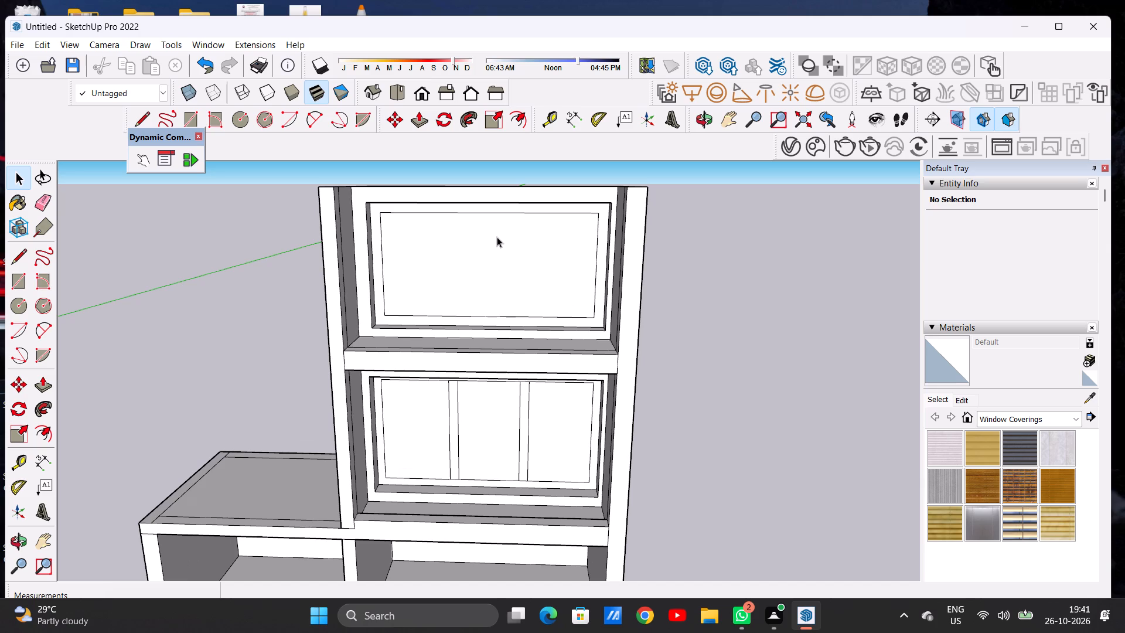
scroll(495, 241, "down", 4)
middle_click_drag(520, 234, 533, 213)
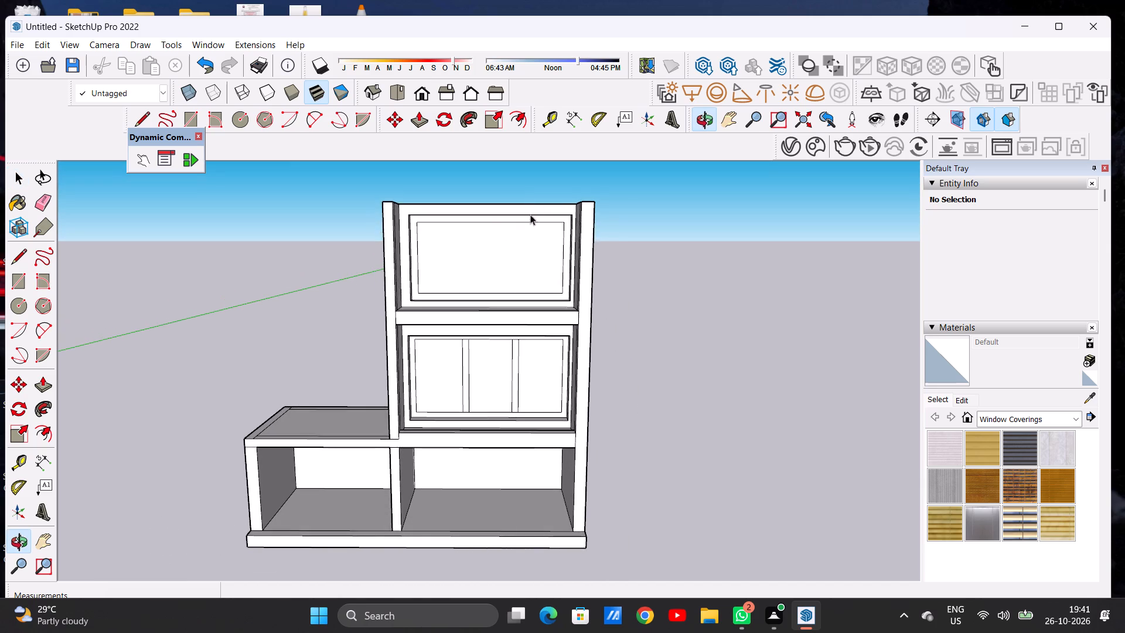
scroll(533, 229, "up", 4)
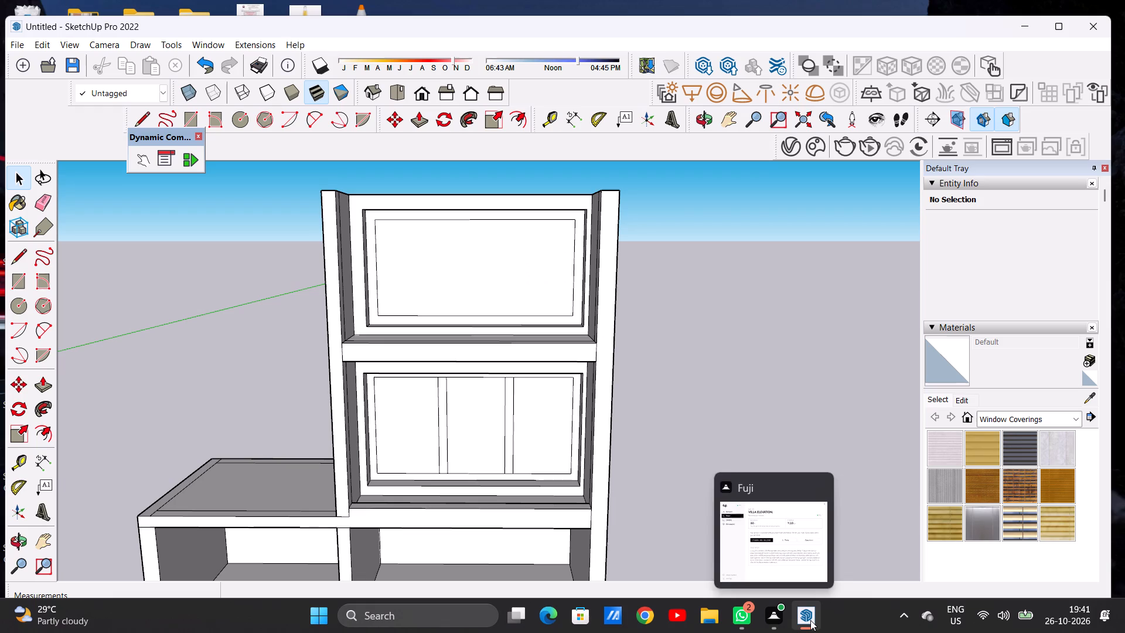
left_click(793, 553)
scroll(614, 491, "down", 7)
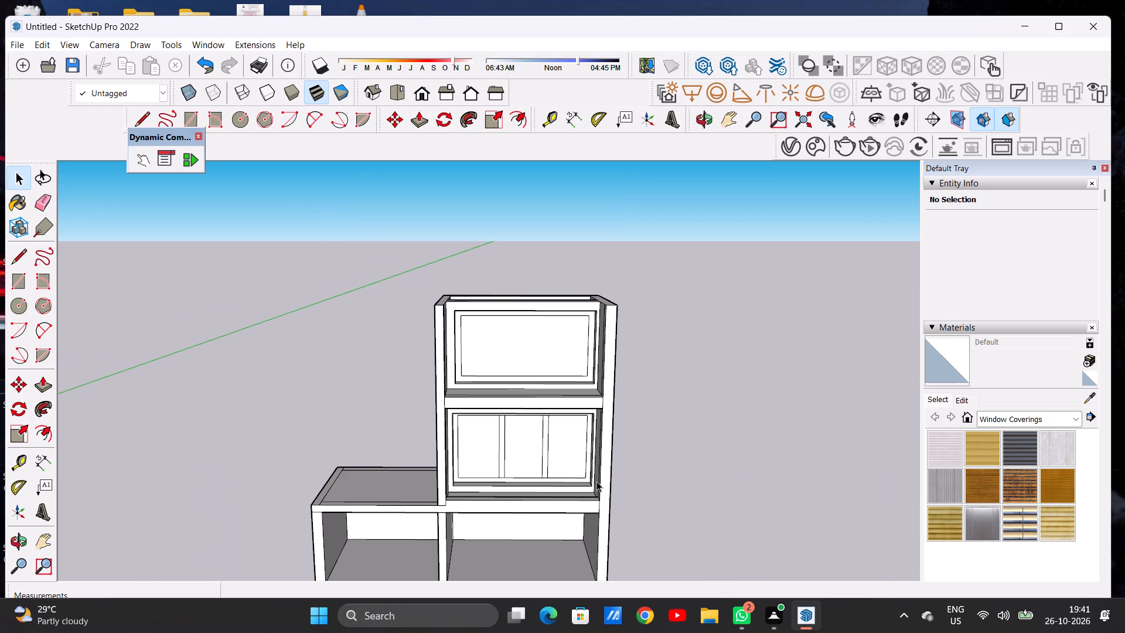
scroll(584, 392, "down", 5)
scroll(578, 427, "up", 4)
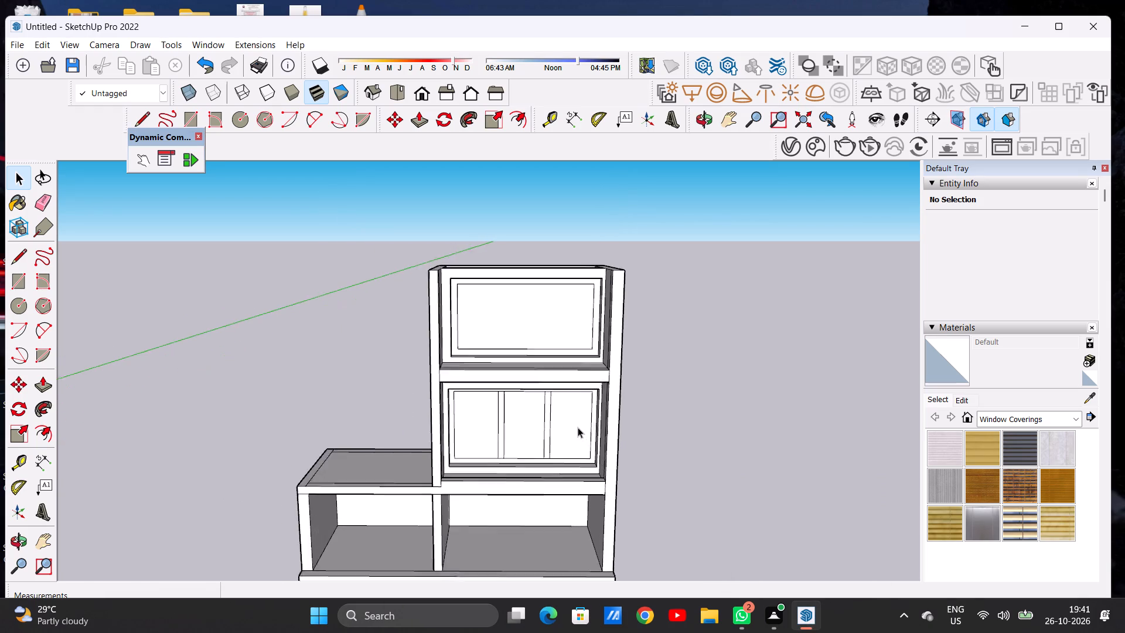
scroll(578, 427, "up", 2)
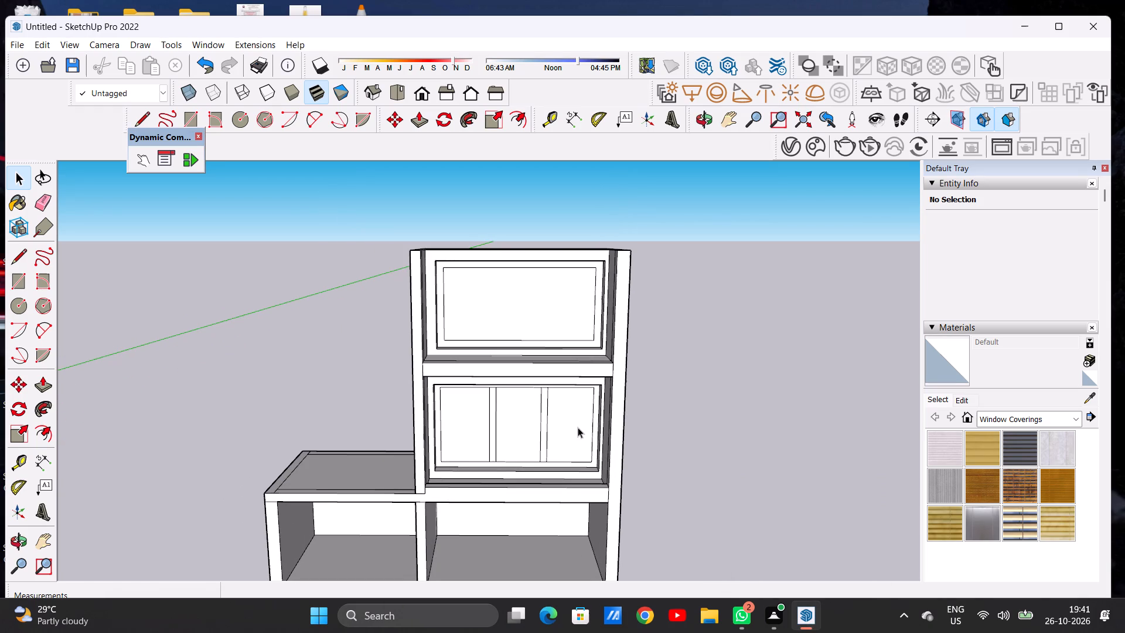
scroll(585, 376, "down", 4)
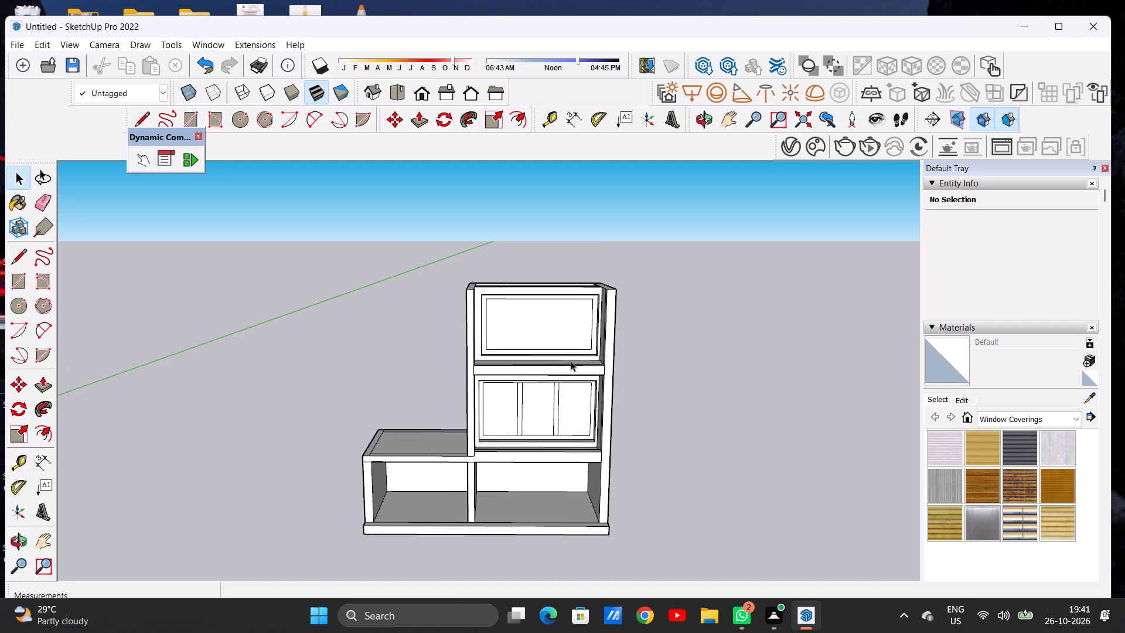
Draw two closely spaced vertical lines about 5 ft 7 1/2 in long inside the second-floor window outline to form its first mullion.
scroll(572, 353, "up", 7)
middle_click_drag(554, 344, 550, 324)
scroll(554, 324, "up", 1)
scroll(554, 324, "down", 2)
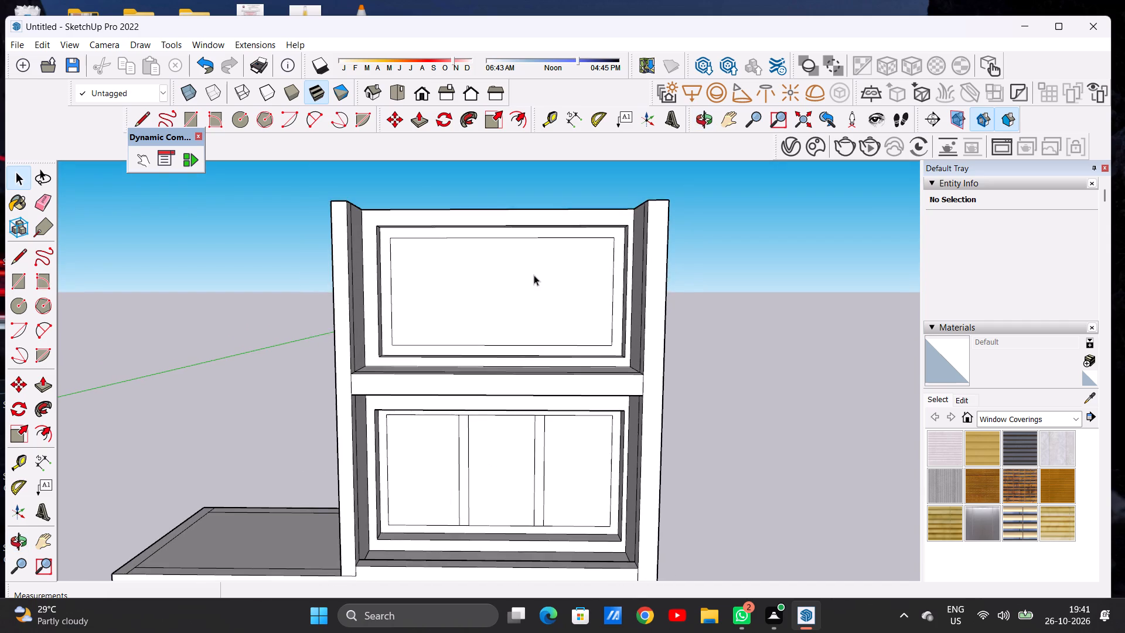
scroll(534, 275, "up", 2)
key("l")
scroll(535, 277, "up", 1)
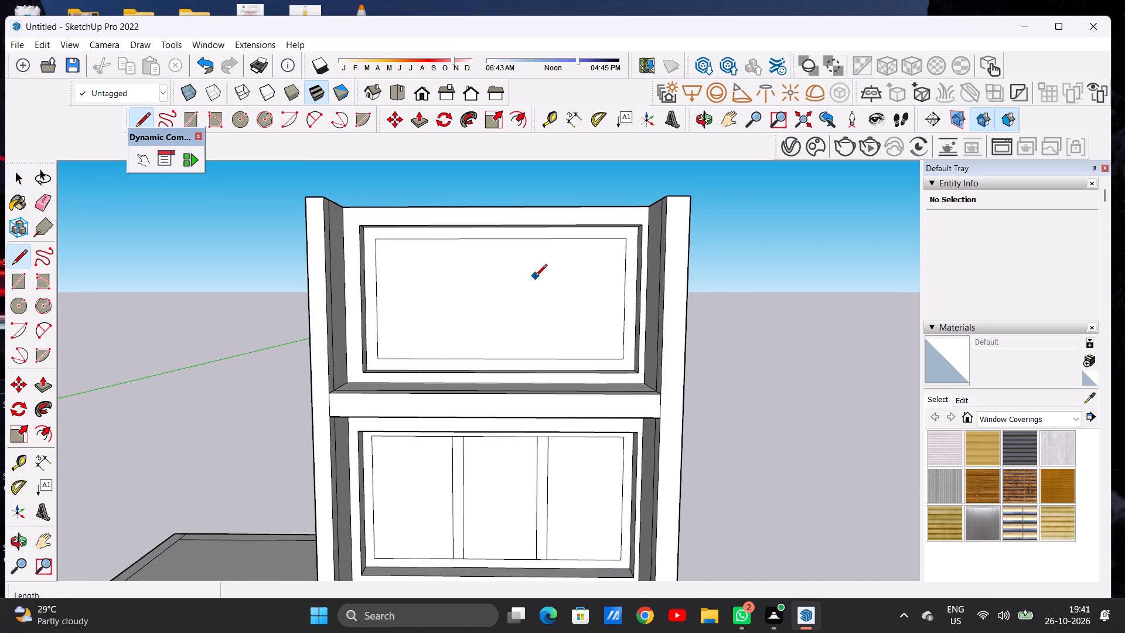
scroll(535, 277, "up", 1)
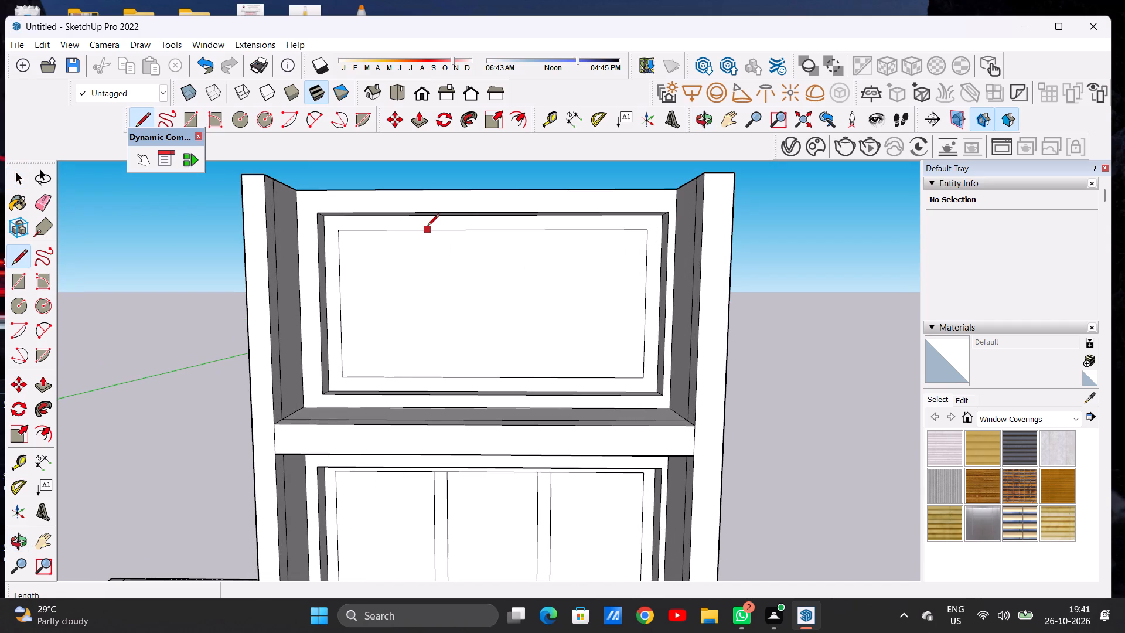
left_click(431, 227)
left_click(434, 375)
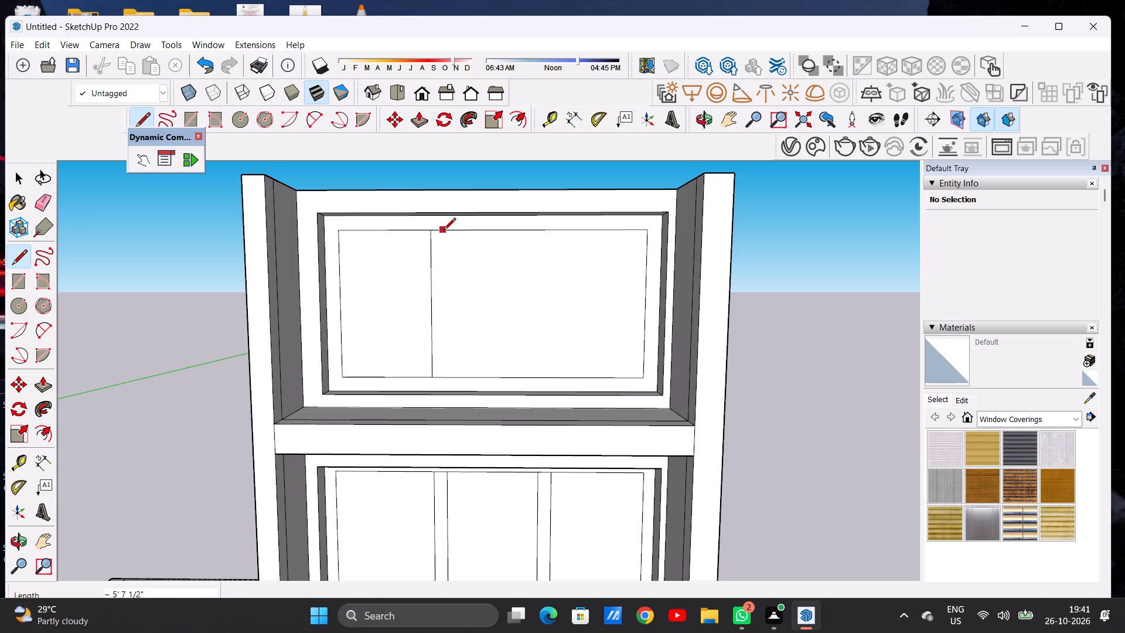
left_click(446, 231)
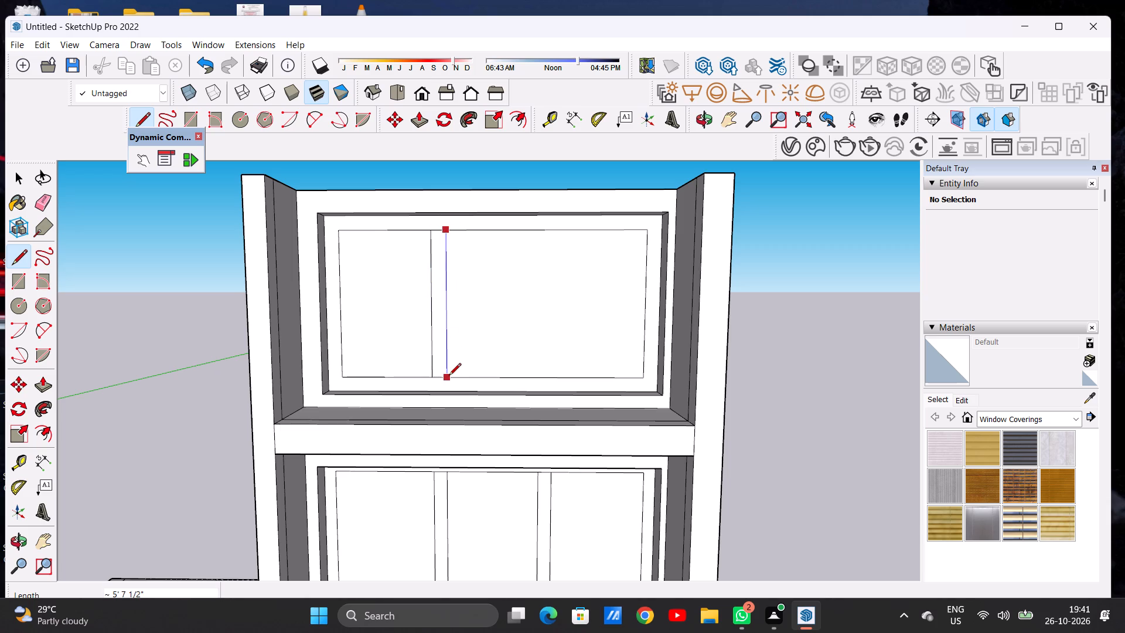
left_click(449, 376)
key("space")
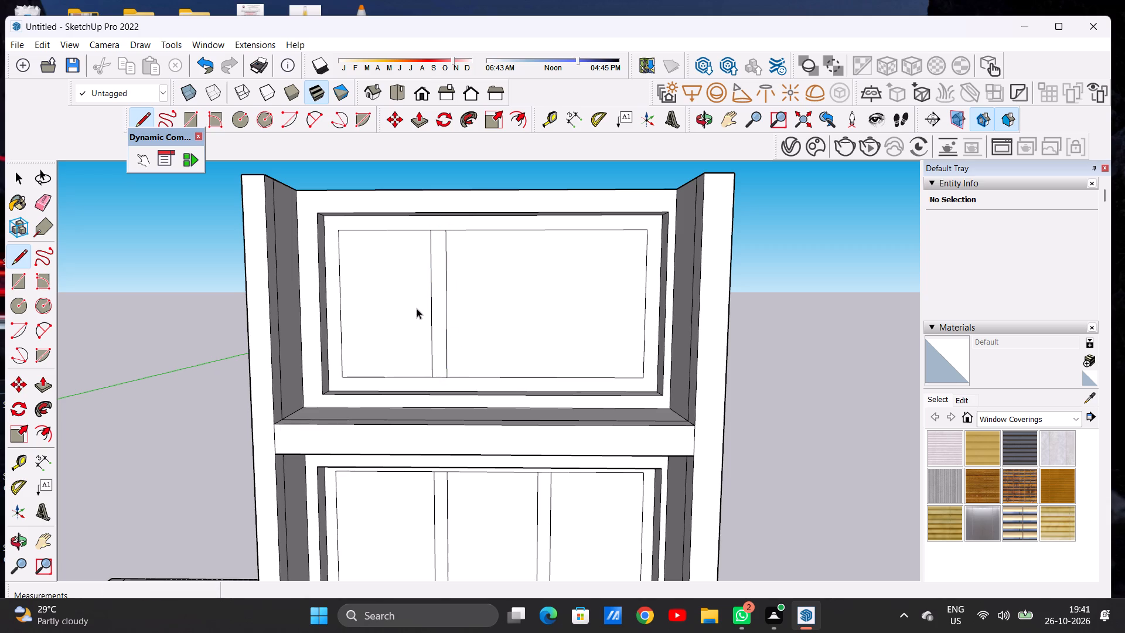
Copy the second-floor mullion strip horizontally about 4 ft 1 in to divide the window into three panes.
scroll(434, 353, "up", 3)
double_click(437, 356)
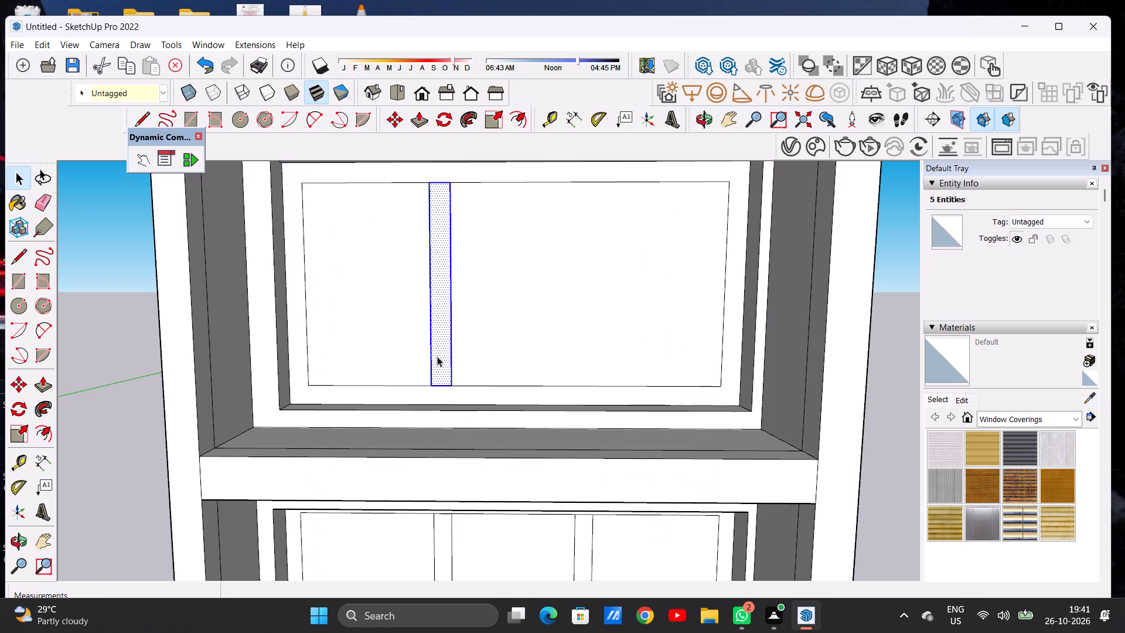
key("m")
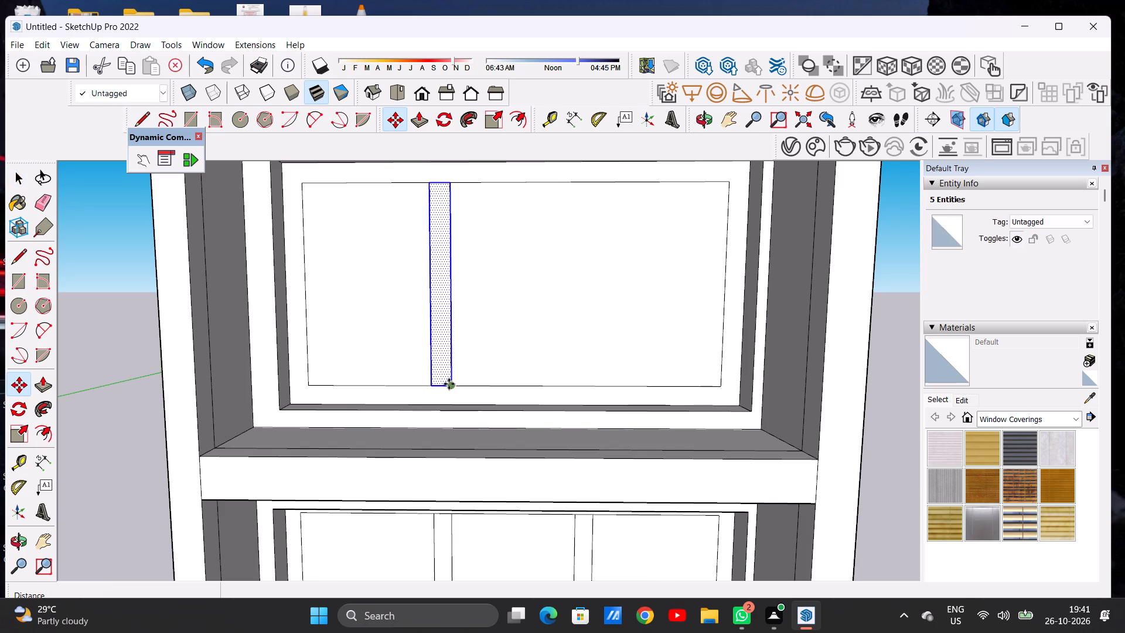
left_click(449, 384)
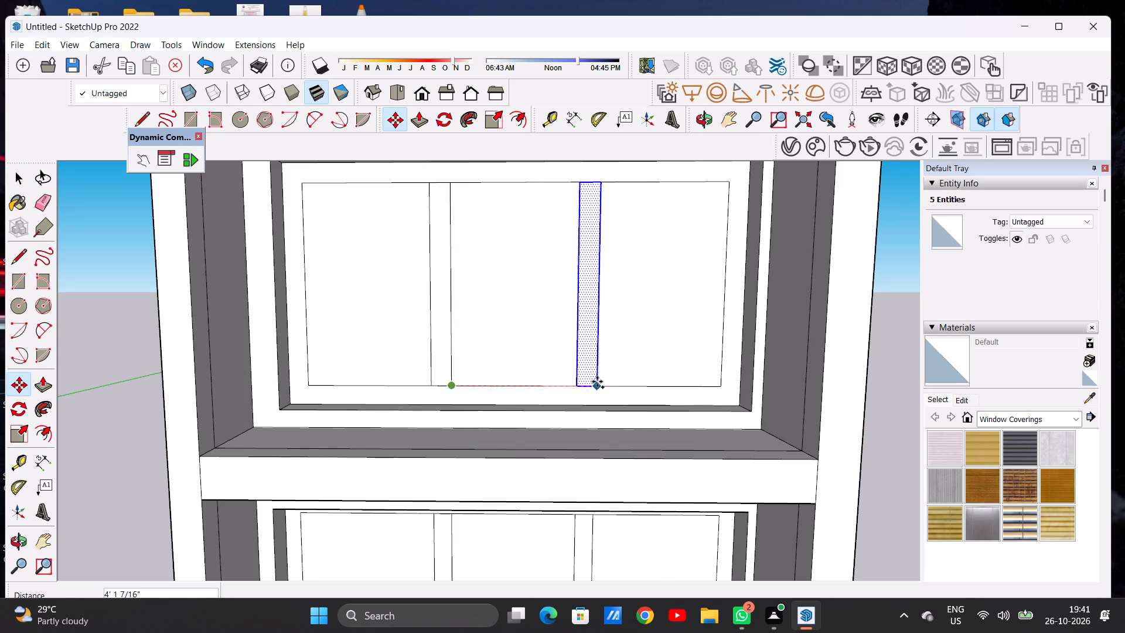
left_click(597, 382)
key("space")
scroll(519, 329, "down", 10)
left_click(751, 280)
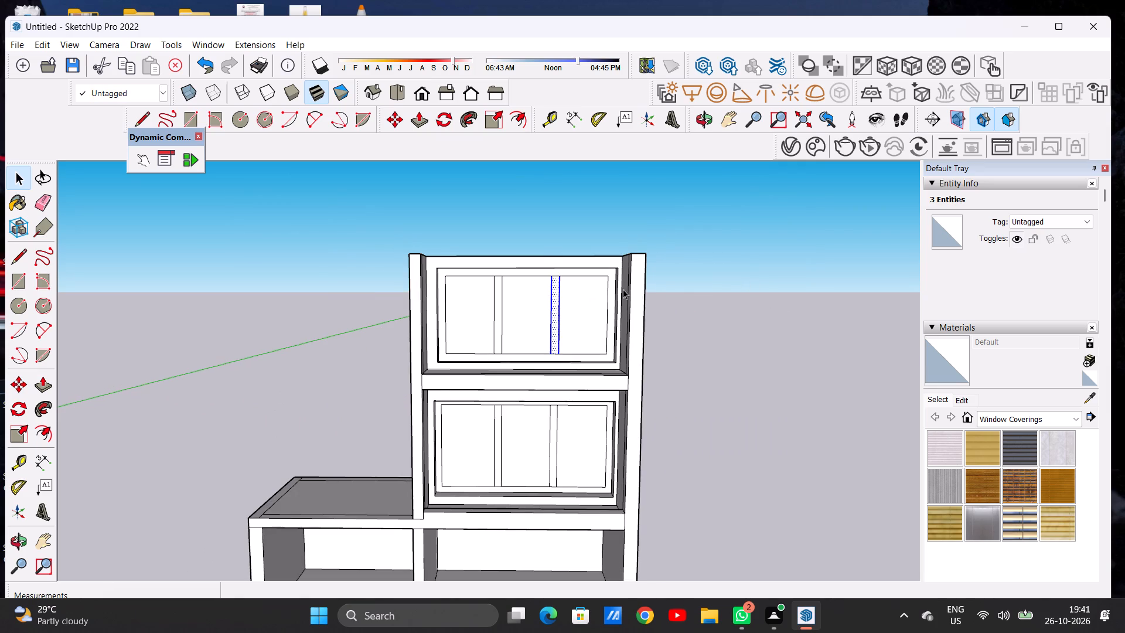
Examine the two divided windows and the second-floor balcony slab from the front and from above.
scroll(618, 281, "down", 4)
scroll(595, 303, "up", 6)
middle_click_drag(574, 313, 534, 298)
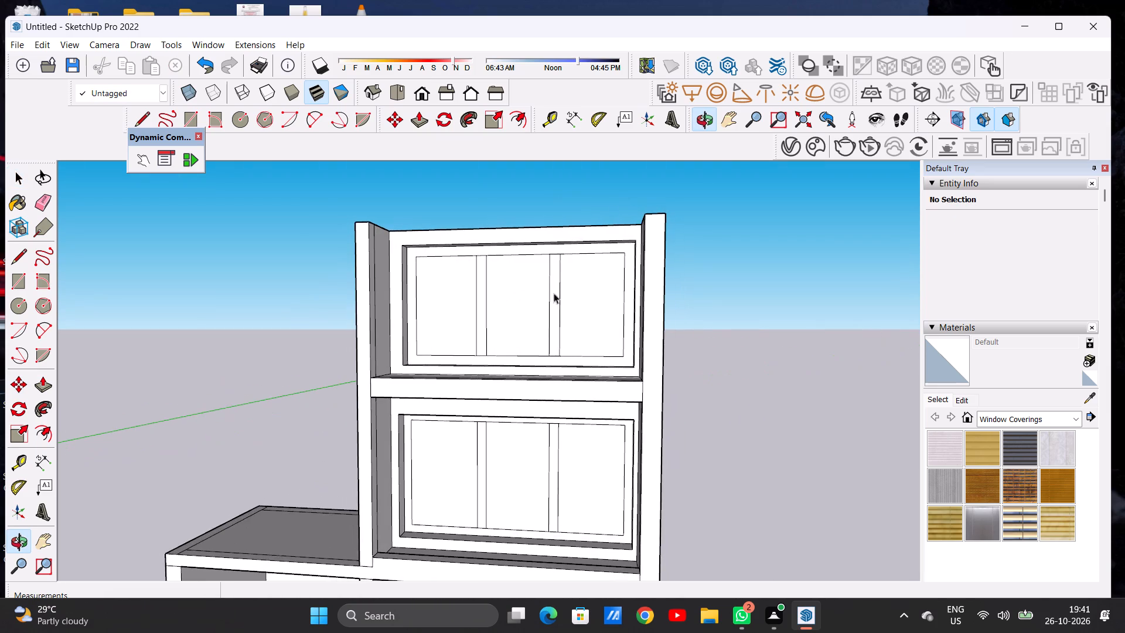
scroll(630, 278, "down", 9)
middle_click_drag(547, 290, 565, 372)
scroll(595, 345, "up", 4)
scroll(596, 345, "down", 1)
scroll(596, 345, "up", 4)
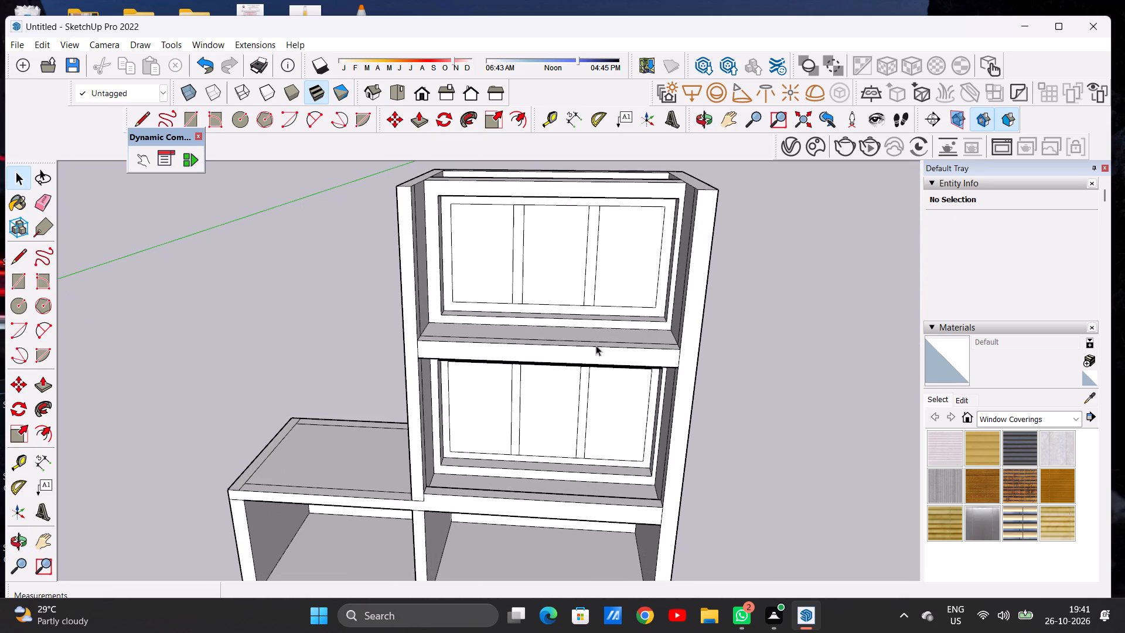
middle_click_drag(586, 338, 585, 414)
scroll(622, 394, "up", 7)
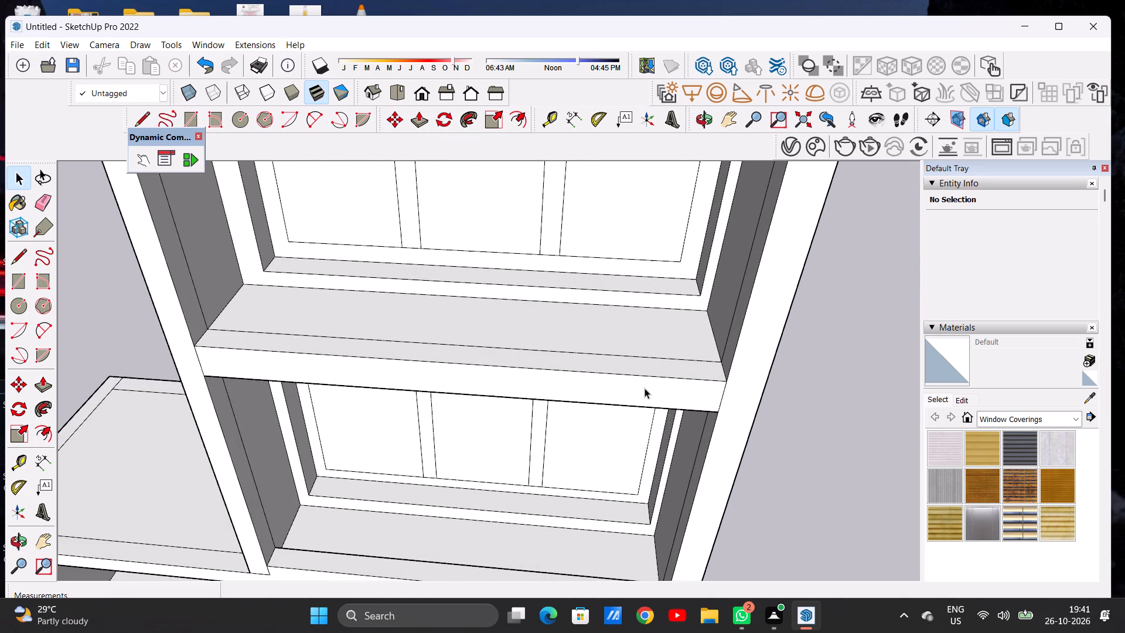
key("p")
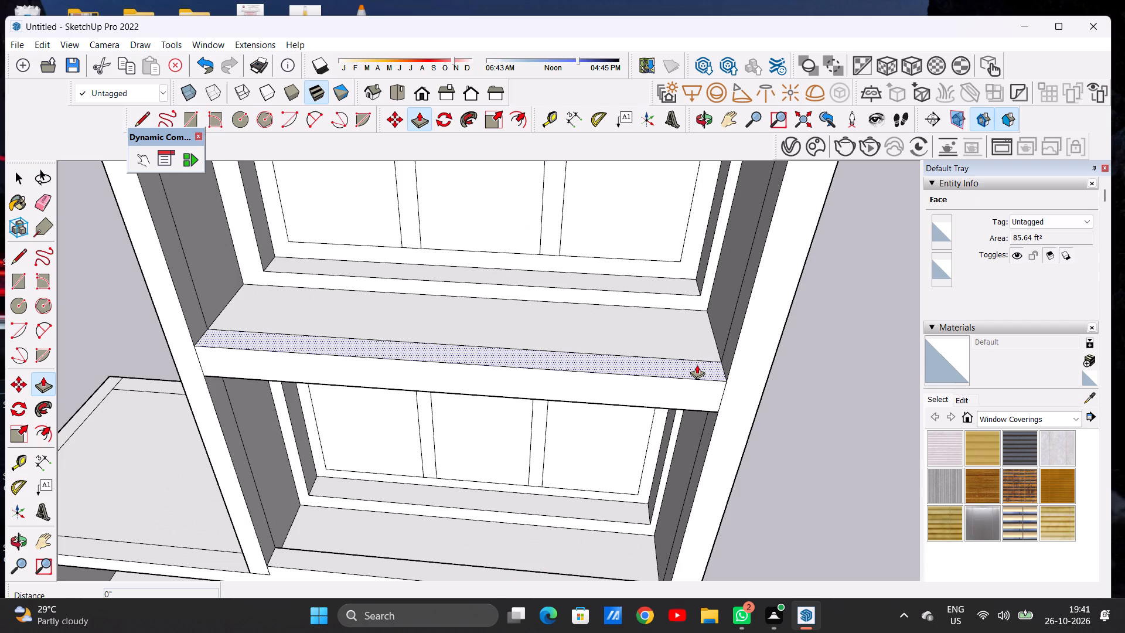
key("space")
scroll(630, 329, "down", 8)
middle_click_drag(632, 320, 525, 379)
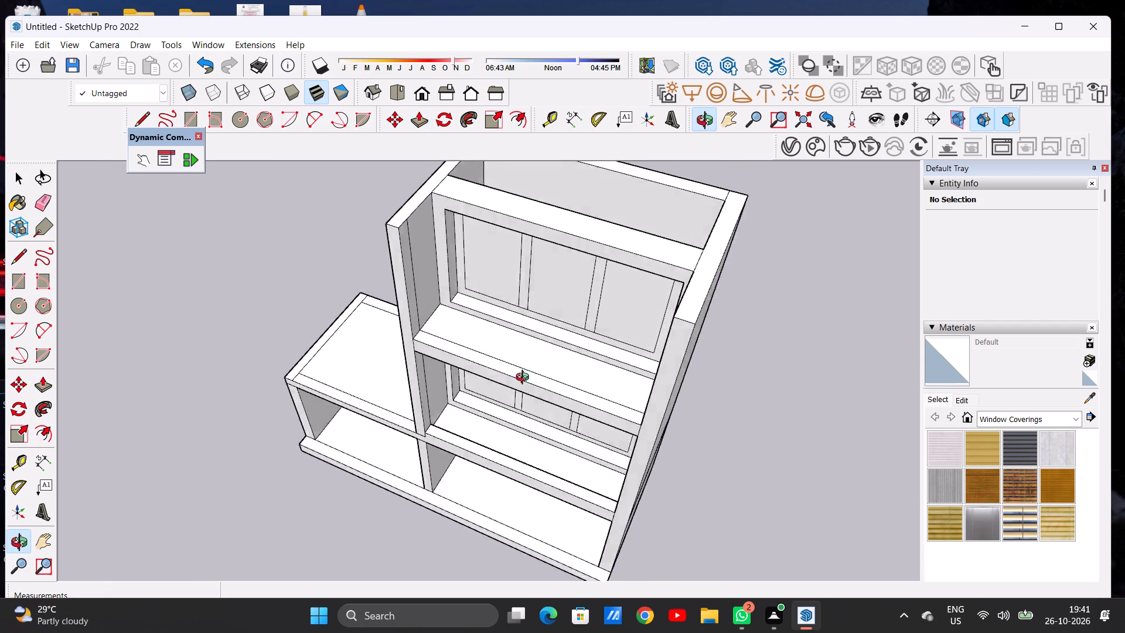
middle_click_drag(525, 379, 403, 399)
scroll(473, 371, "up", 16)
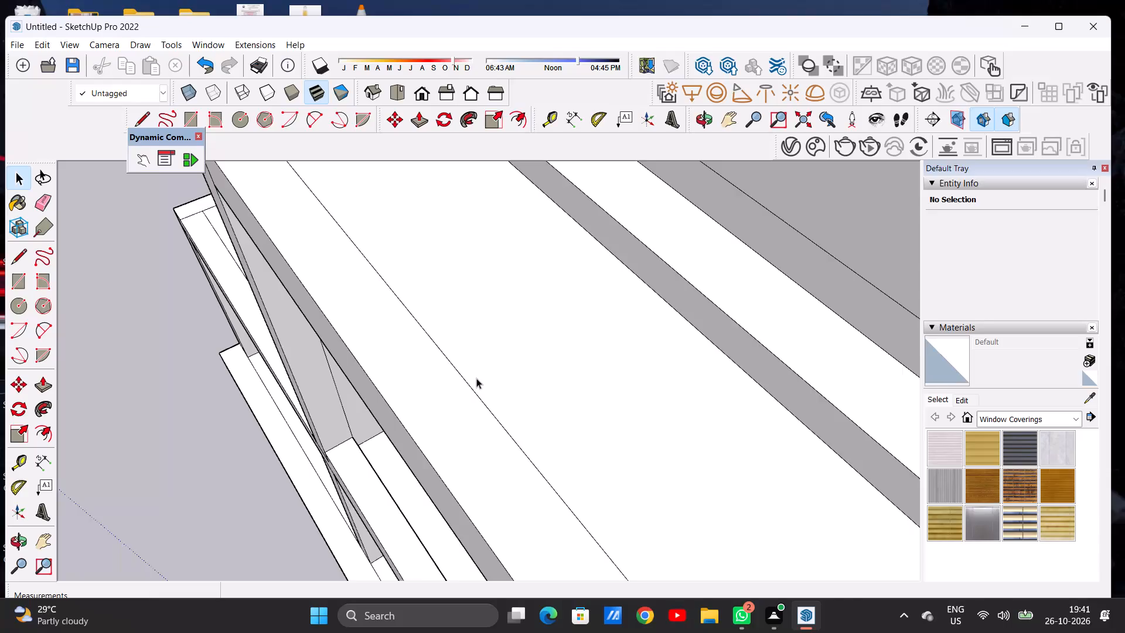
scroll(496, 367, "down", 7)
scroll(495, 362, "up", 1)
scroll(495, 362, "down", 9)
middle_click_drag(463, 379, 639, 344)
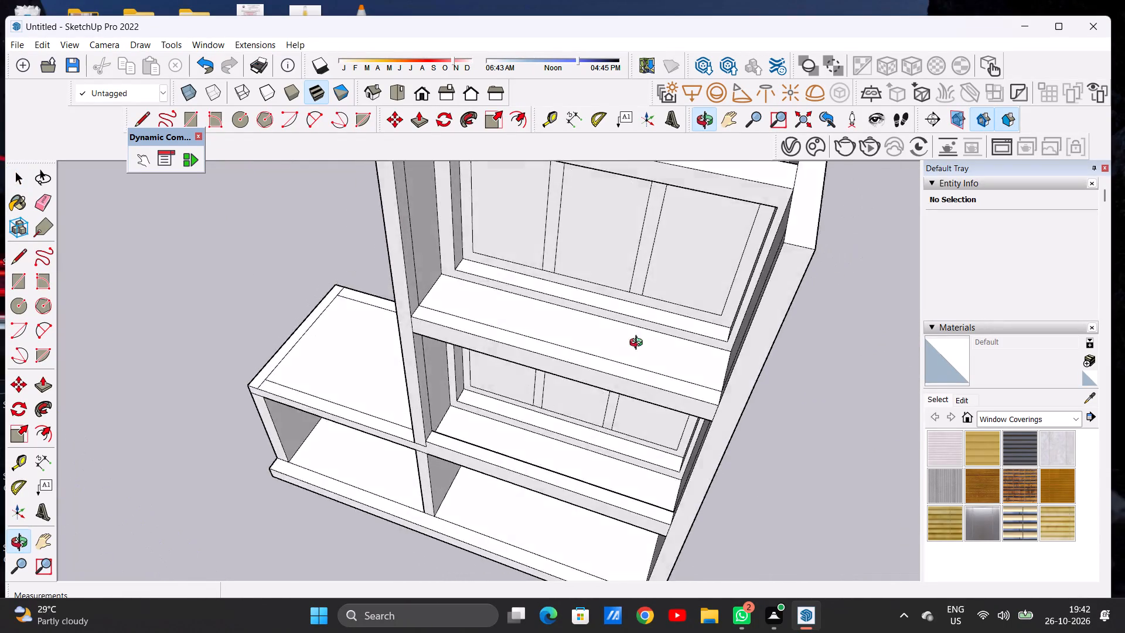
middle_click_drag(639, 344, 691, 329)
scroll(643, 318, "down", 1)
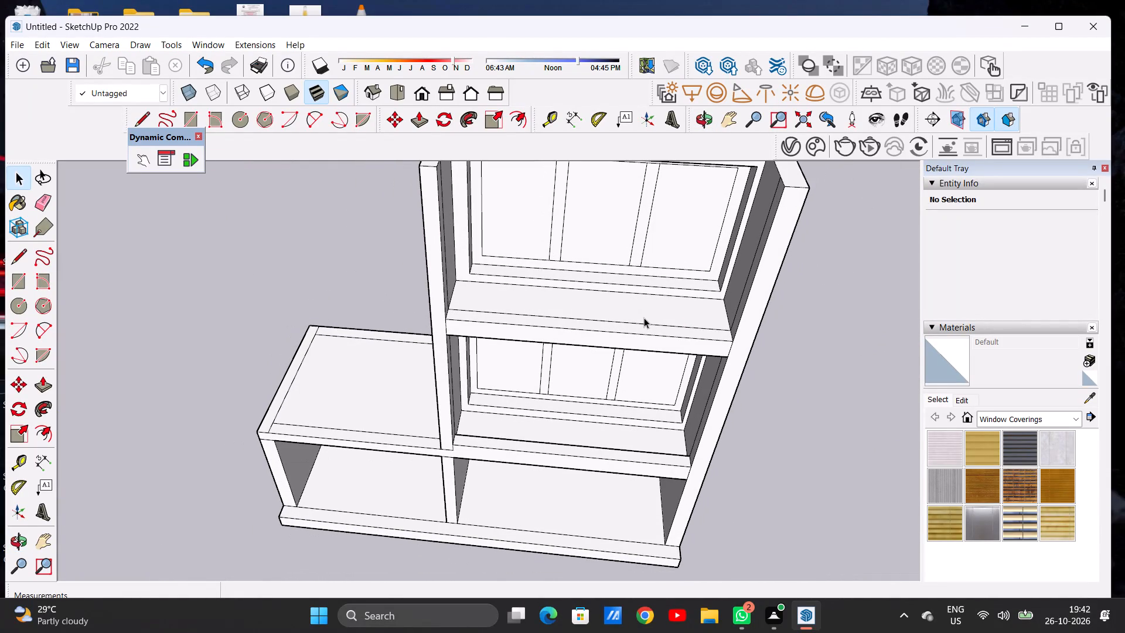
middle_click_drag(644, 320, 651, 374)
scroll(660, 361, "up", 6)
middle_click_drag(654, 350, 656, 369)
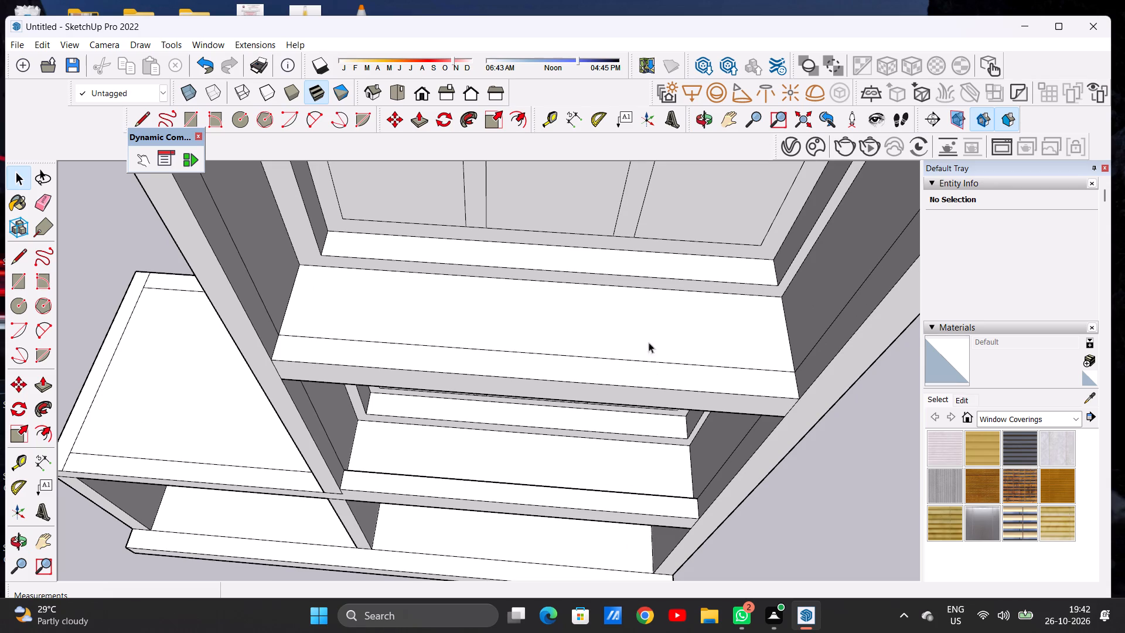
scroll(624, 315, "down", 6)
scroll(695, 343, "up", 7)
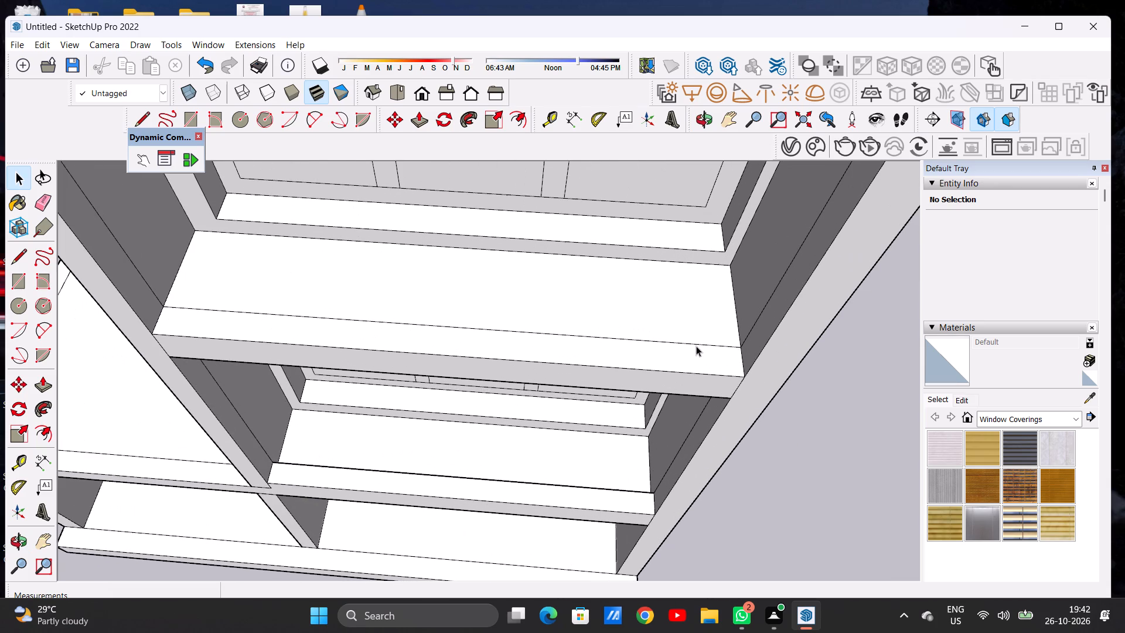
Draw a line about 13 ft 9 in long across the second-floor balcony slab between the side walls, parallel to its front edge.
key("l")
scroll(171, 279, "up", 3)
scroll(177, 278, "down", 1)
scroll(177, 278, "up", 1)
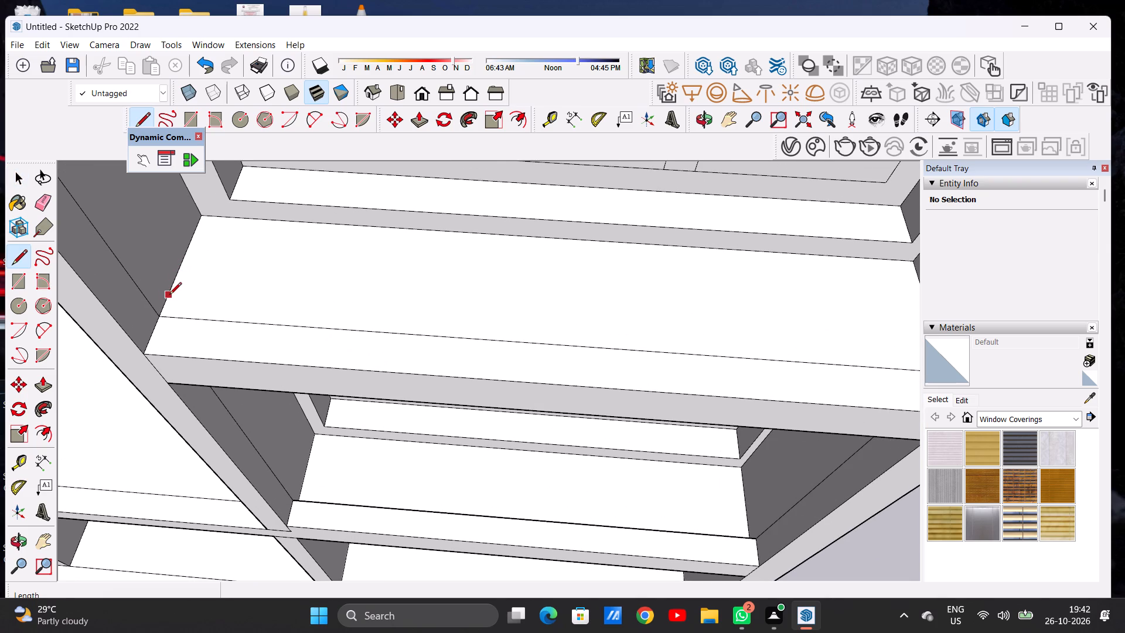
key("space")
key("l")
scroll(152, 343, "up", 7)
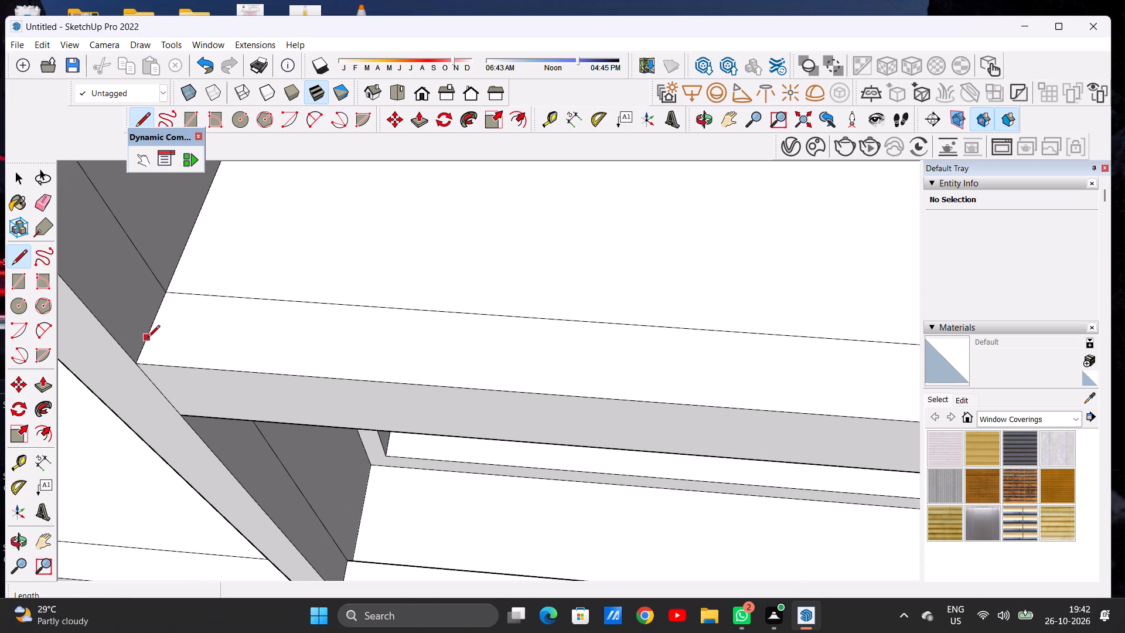
left_click(148, 338)
scroll(233, 343, "down", 18)
scroll(229, 339, "up", 1)
scroll(229, 339, "down", 1)
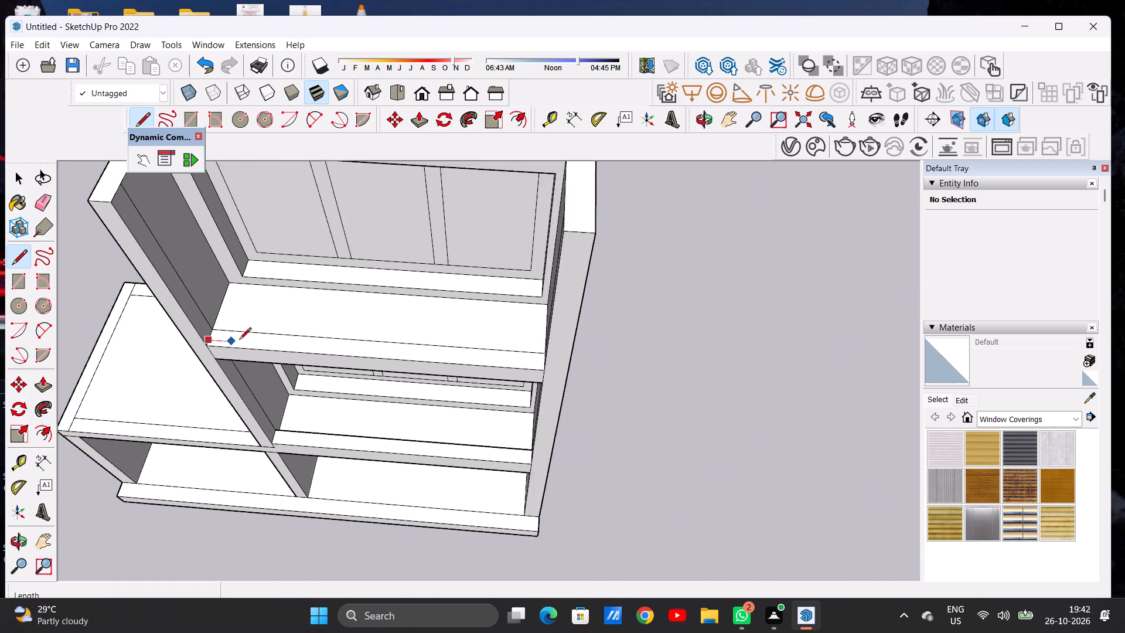
scroll(239, 341, "down", 1)
scroll(388, 345, "up", 6)
scroll(504, 357, "up", 9)
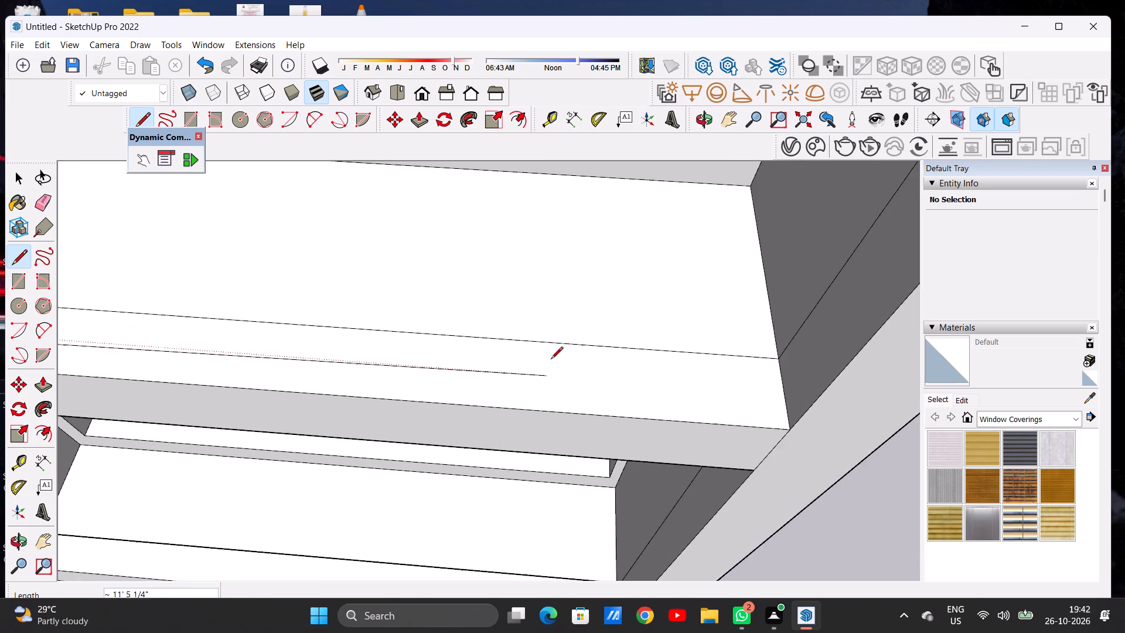
scroll(551, 360, "up", 6)
scroll(563, 394, "down", 1)
scroll(563, 394, "up", 1)
scroll(563, 394, "down", 13)
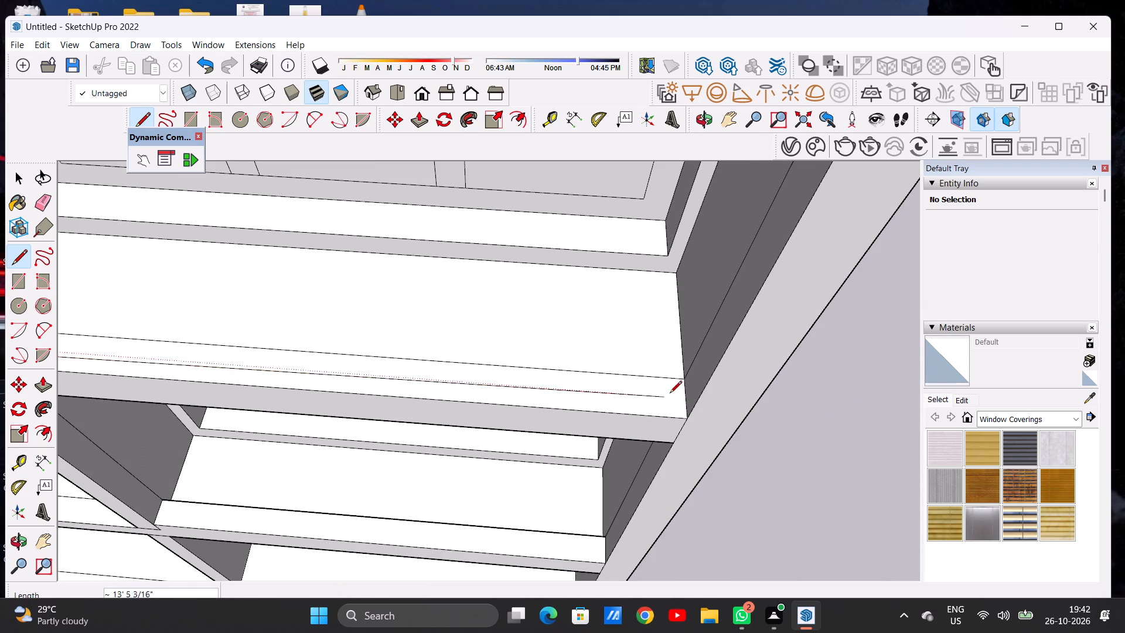
scroll(675, 398, "up", 6)
left_click(696, 407)
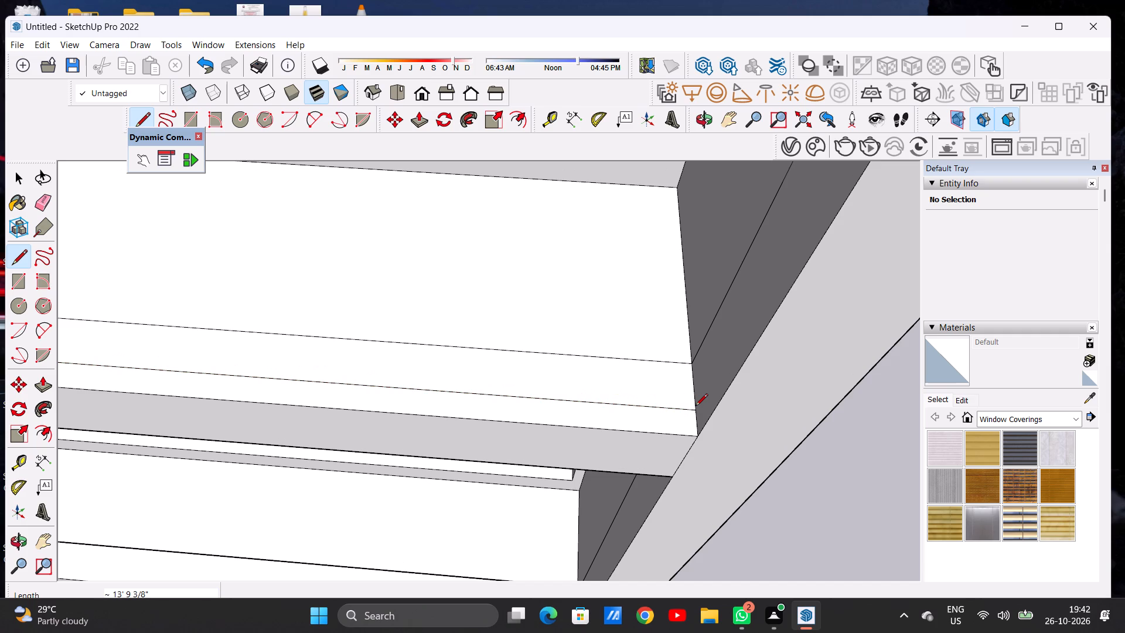
key("space")
Pull the narrow strip just behind the new line on the second-floor balcony slab up about 3 ft 5 1/2 in as a parapet.
scroll(728, 403, "down", 12)
scroll(594, 403, "down", 4)
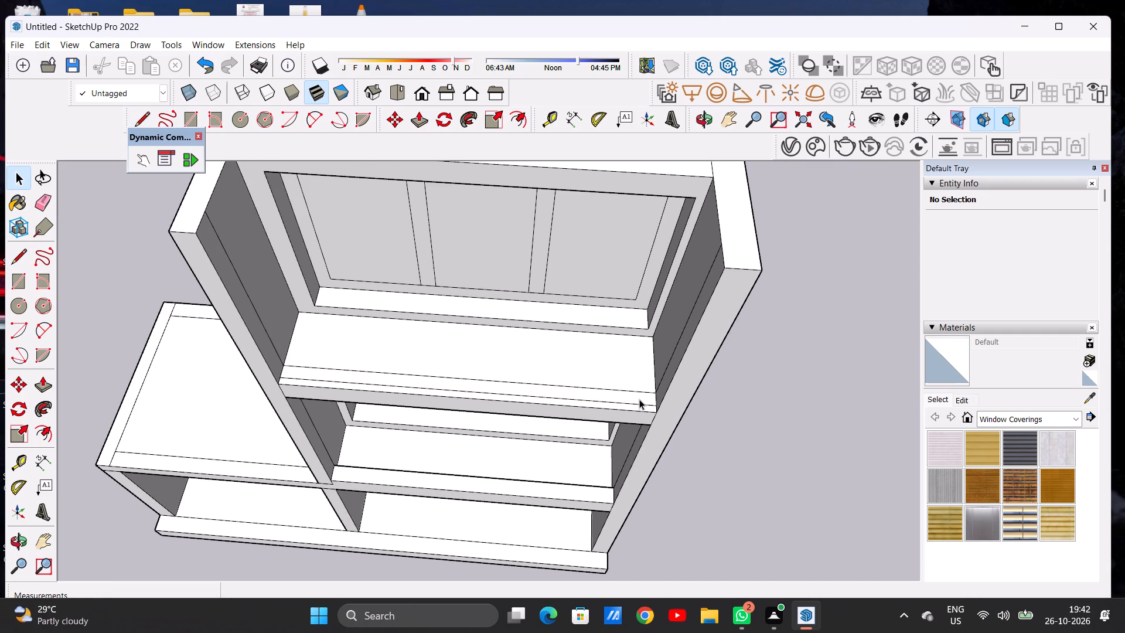
key("p")
scroll(639, 399, "up", 9)
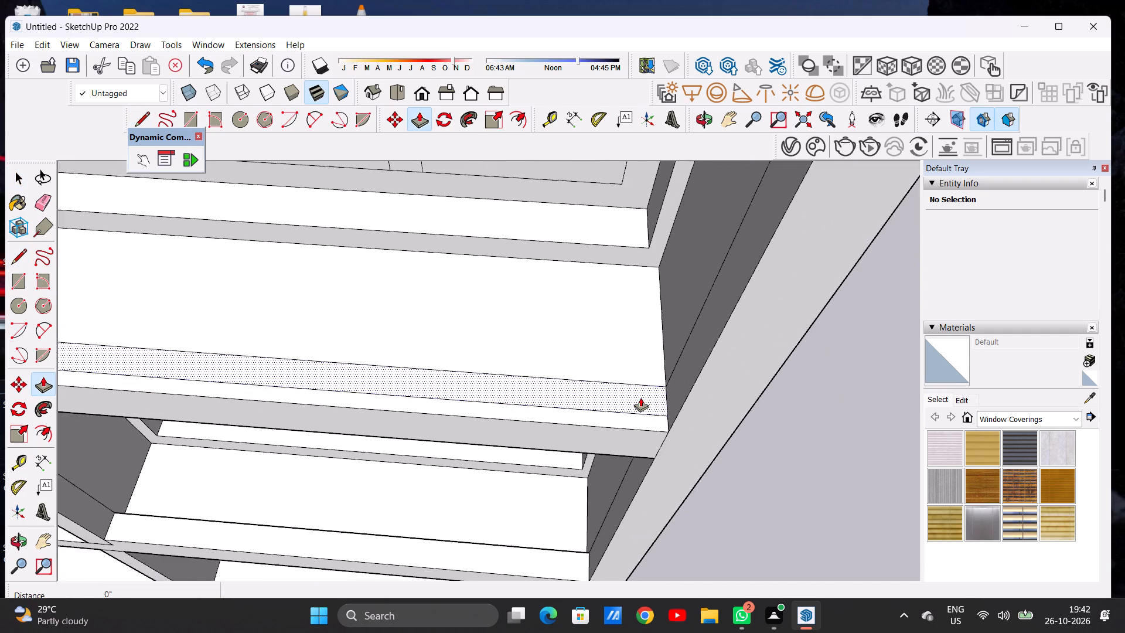
scroll(640, 397, "up", 2)
left_click(640, 397)
scroll(658, 395, "down", 3)
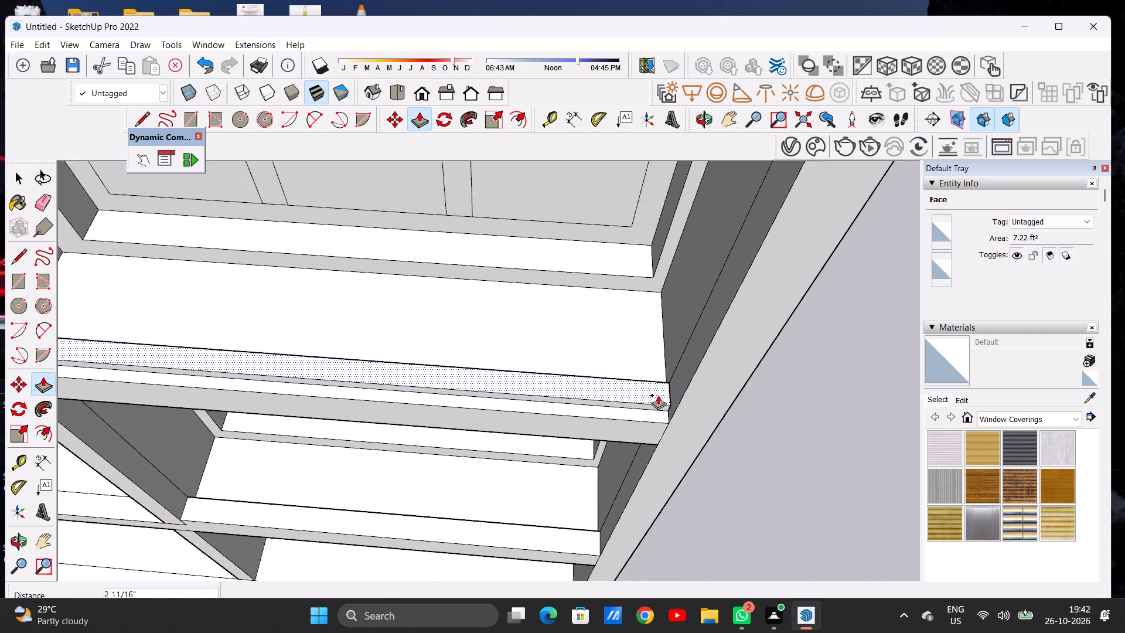
scroll(658, 395, "down", 8)
left_click(683, 344)
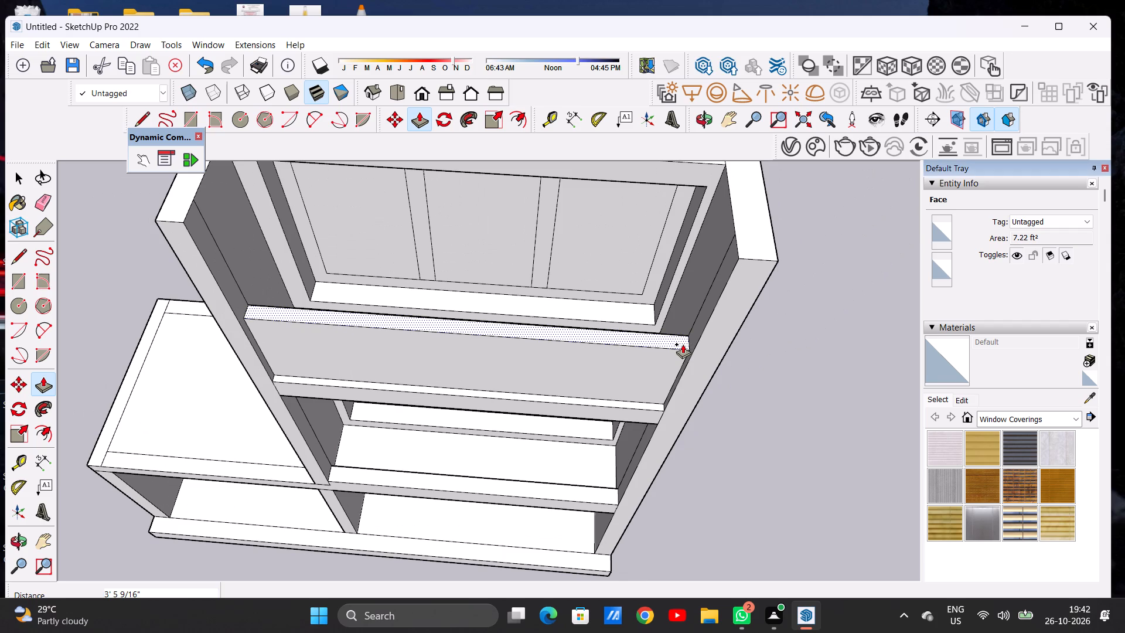
key("space")
Examine the second-floor balcony parapet against the whole elevation from the front and above.
scroll(594, 393, "down", 7)
middle_click_drag(586, 418, 587, 251)
scroll(560, 318, "down", 2)
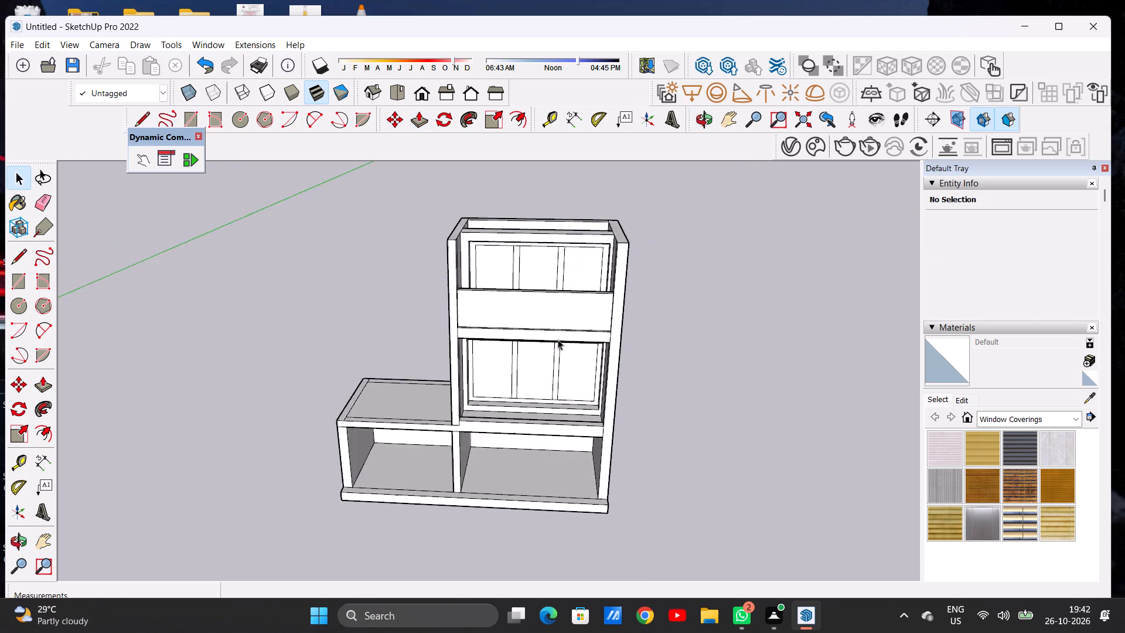
scroll(558, 339, "down", 3)
middle_click_drag(554, 321, 561, 293)
scroll(561, 293, "up", 6)
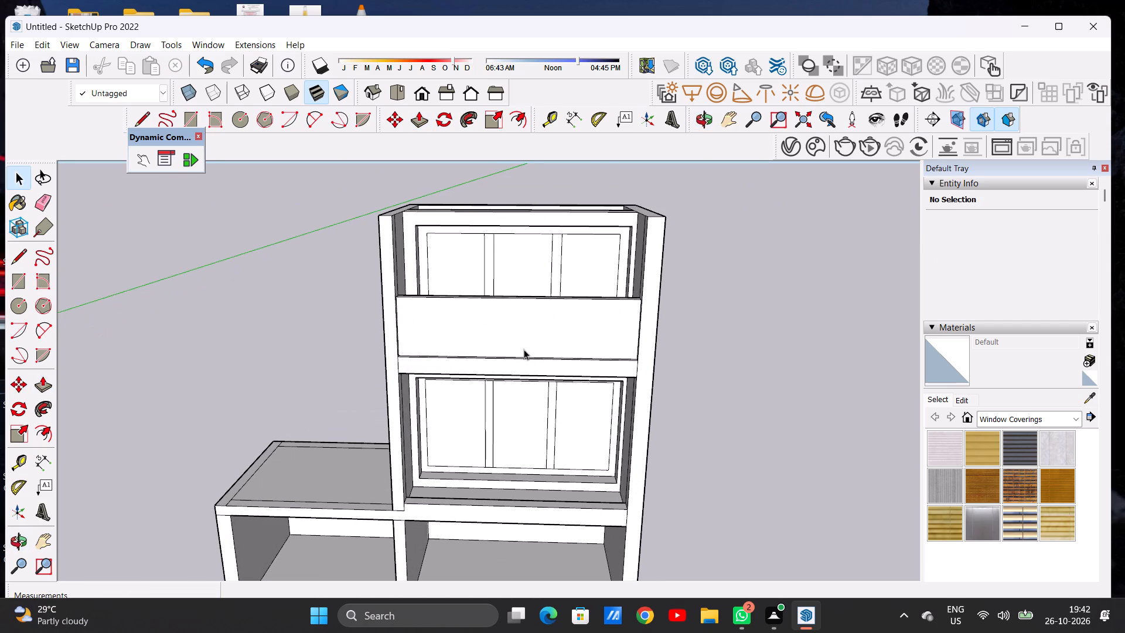
scroll(526, 352, "down", 6)
scroll(514, 324, "up", 8)
middle_click_drag(477, 309, 599, 438)
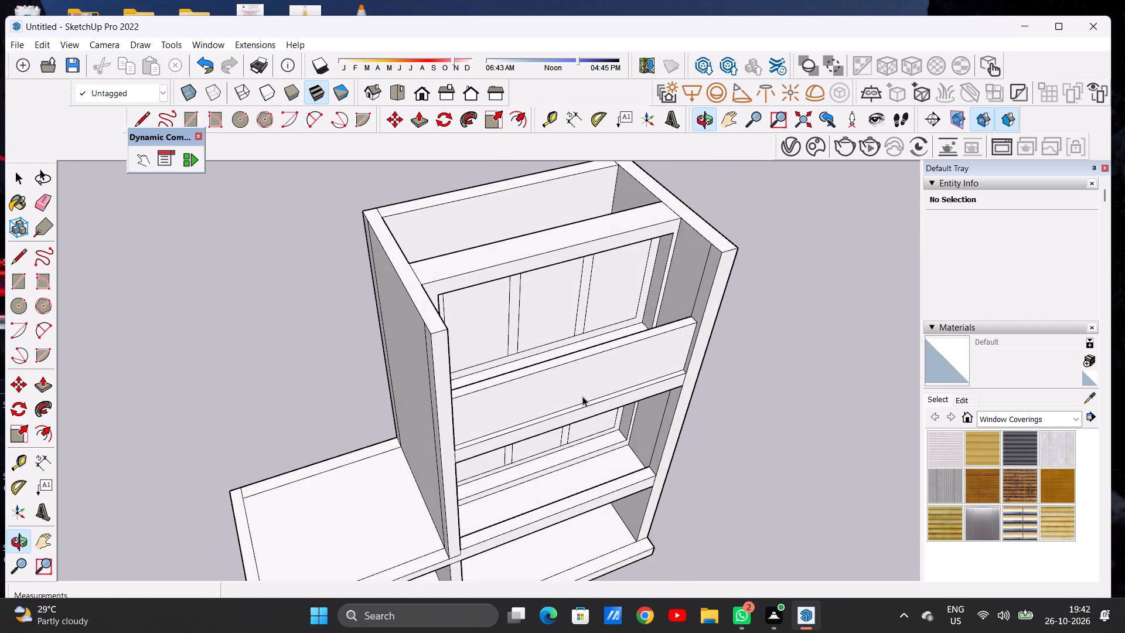
Examine the two upper floors and the ground floor of the elevation from the front.
middle_click_drag(557, 356, 418, 291)
scroll(442, 342, "down", 4)
middle_click_drag(463, 362, 466, 319)
scroll(437, 285, "up", 1)
scroll(437, 285, "down", 1)
scroll(437, 285, "up", 4)
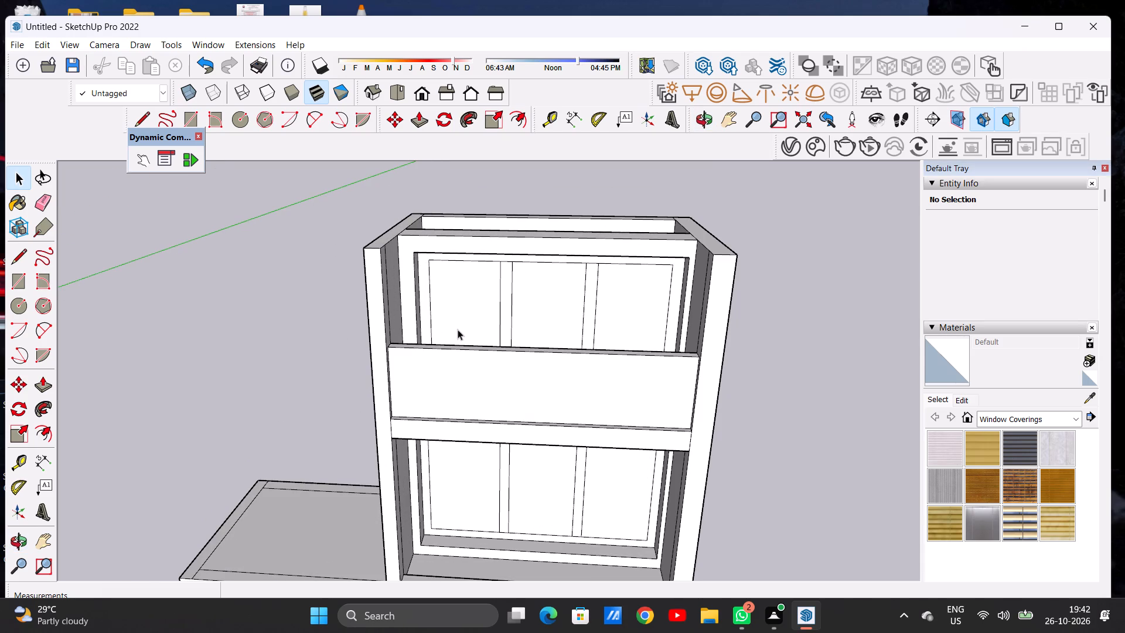
scroll(496, 321, "down", 5)
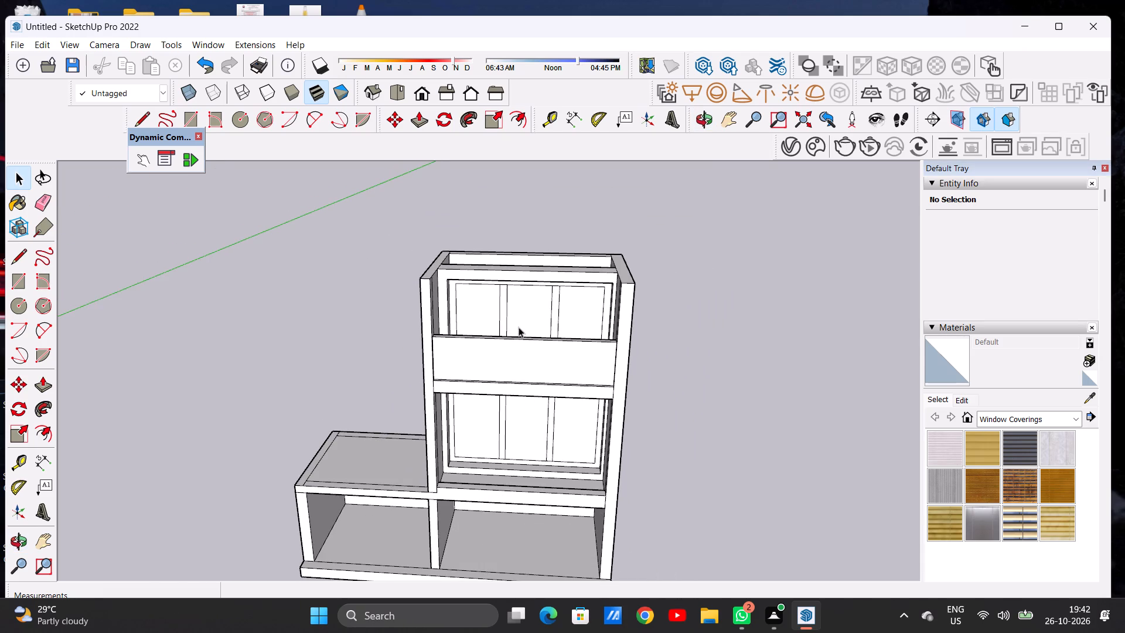
scroll(529, 325, "down", 4)
scroll(540, 417, "up", 9)
scroll(592, 346, "down", 5)
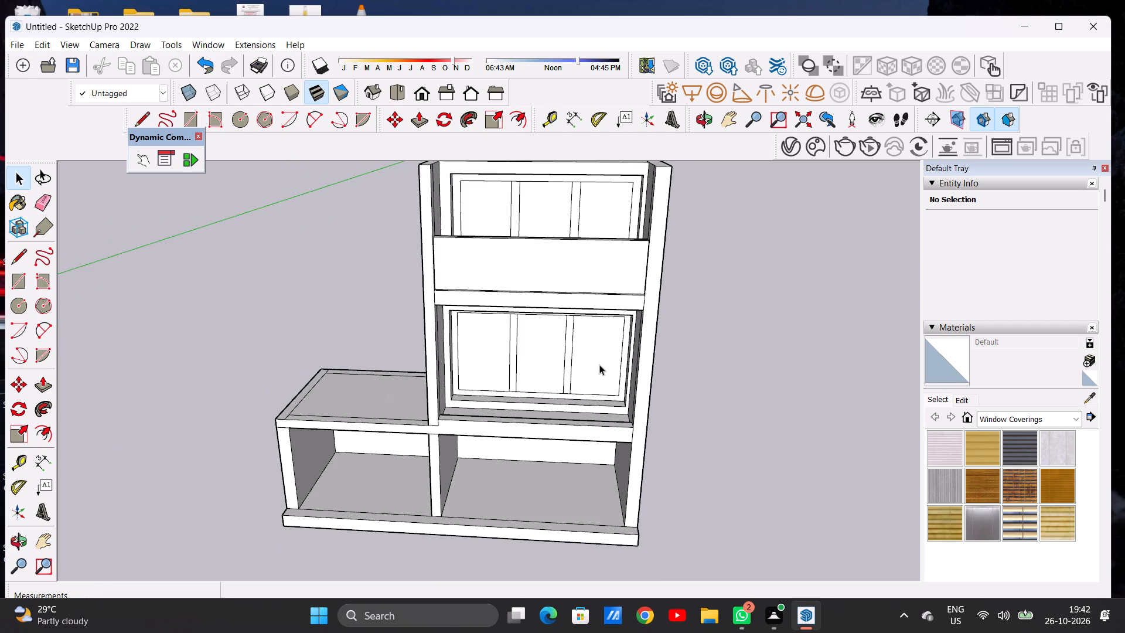
middle_click_drag(596, 408, 592, 369)
scroll(592, 410, "up", 3)
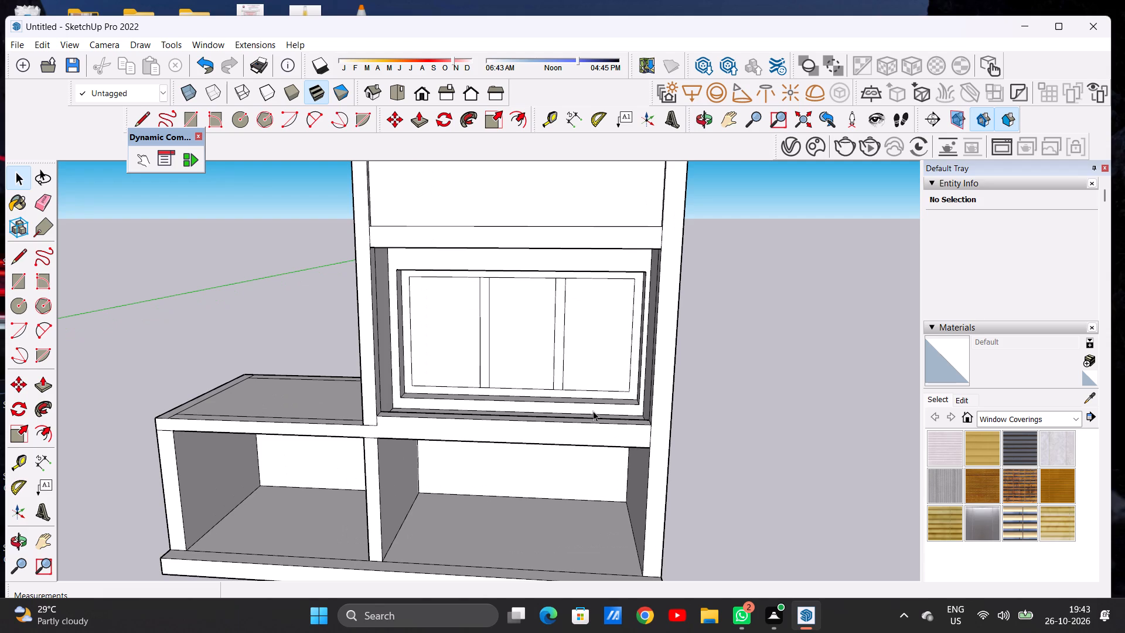
scroll(527, 372, "down", 11)
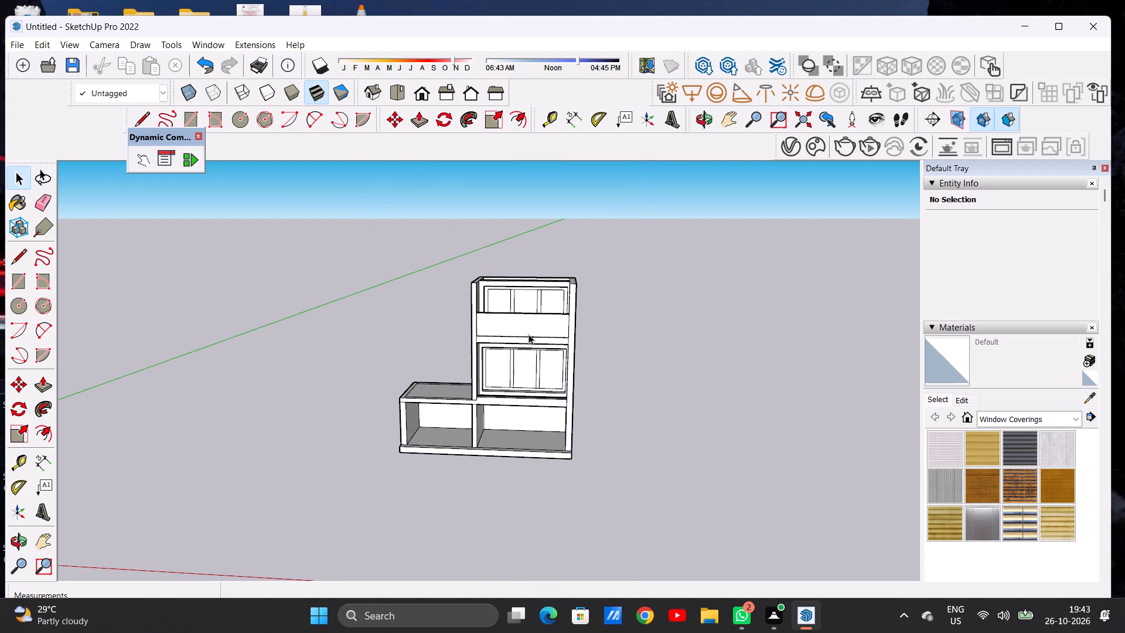
scroll(531, 290, "up", 2)
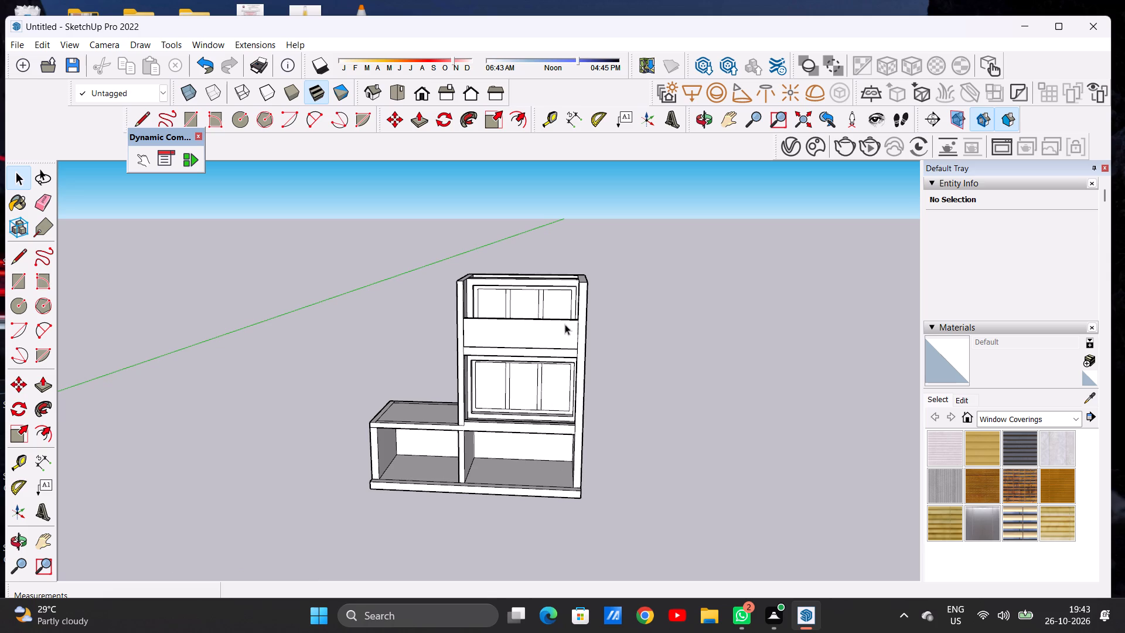
Examine the second-floor window and balcony parapet up close and against the whole front elevation.
middle_click_drag(565, 324, 534, 314)
scroll(519, 309, "up", 9)
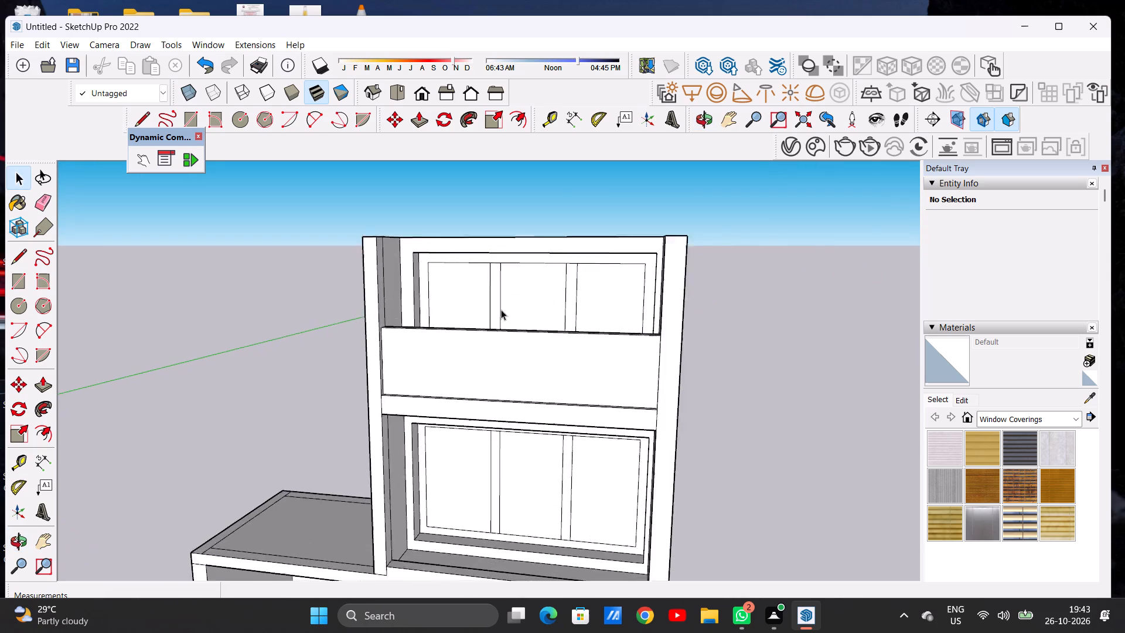
scroll(501, 309, "up", 4)
middle_click_drag(560, 305, 606, 247)
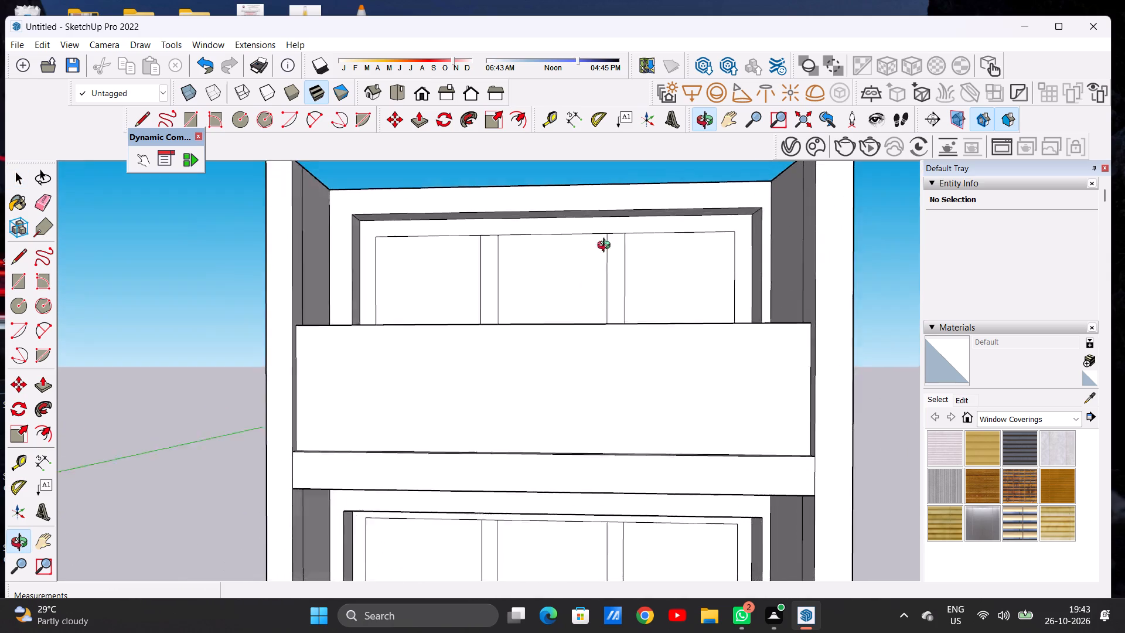
middle_click_drag(606, 247, 613, 208)
middle_click_drag(600, 248, 603, 221)
scroll(599, 221, "up", 3)
scroll(598, 233, "down", 1)
scroll(598, 233, "up", 9)
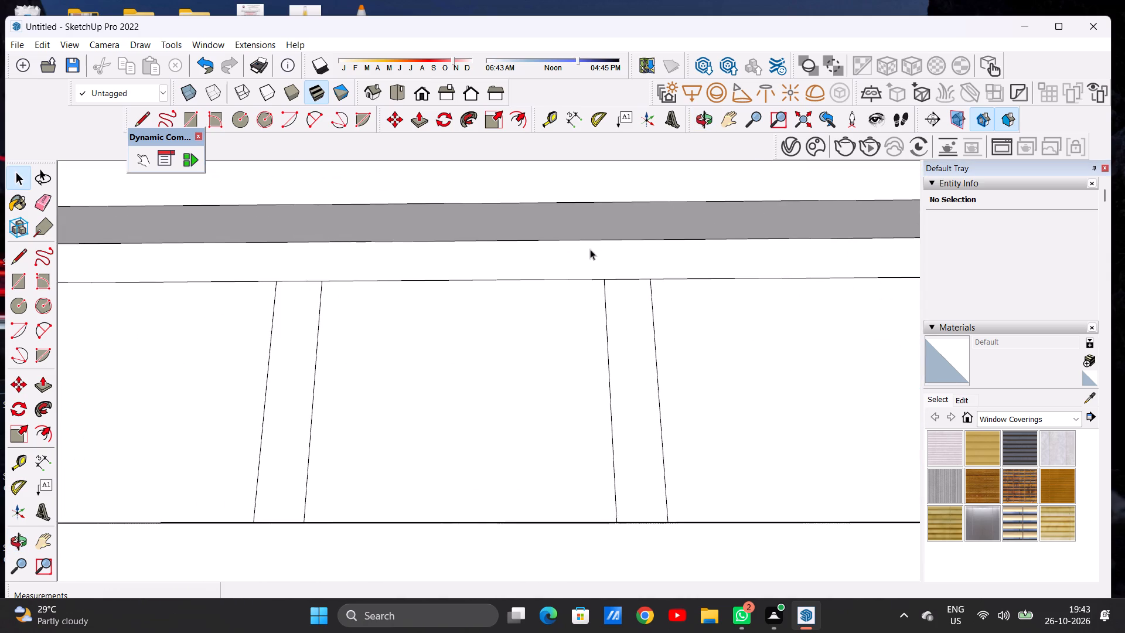
scroll(588, 255, "down", 19)
middle_click_drag(584, 260, 577, 373)
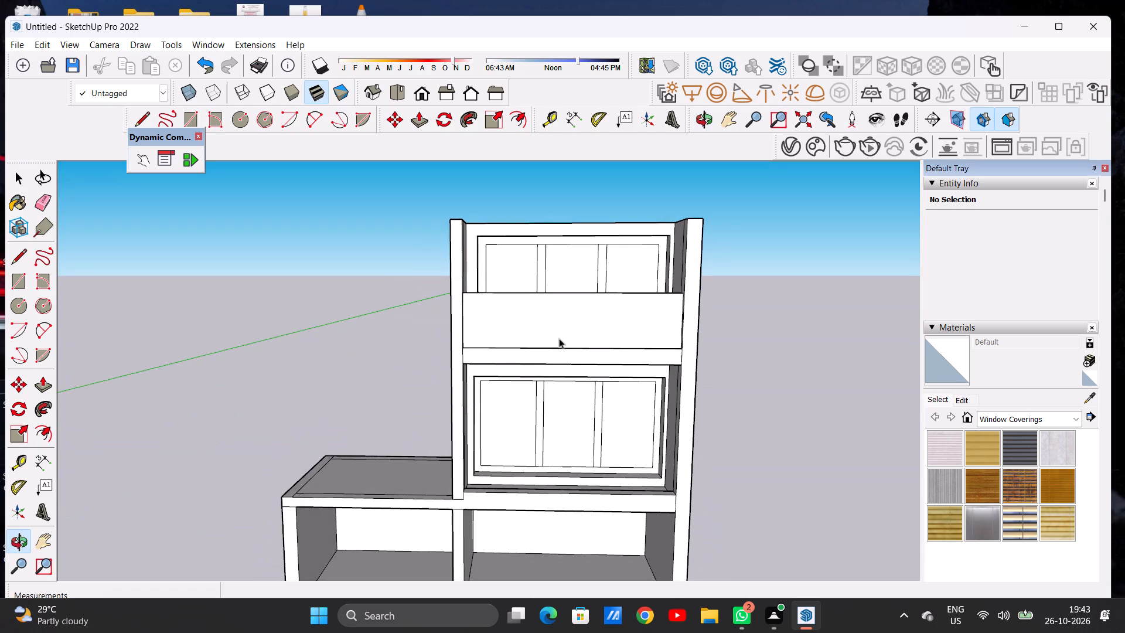
scroll(561, 332, "down", 8)
scroll(589, 324, "up", 8)
scroll(588, 324, "down", 6)
middle_click_drag(630, 333, 585, 333)
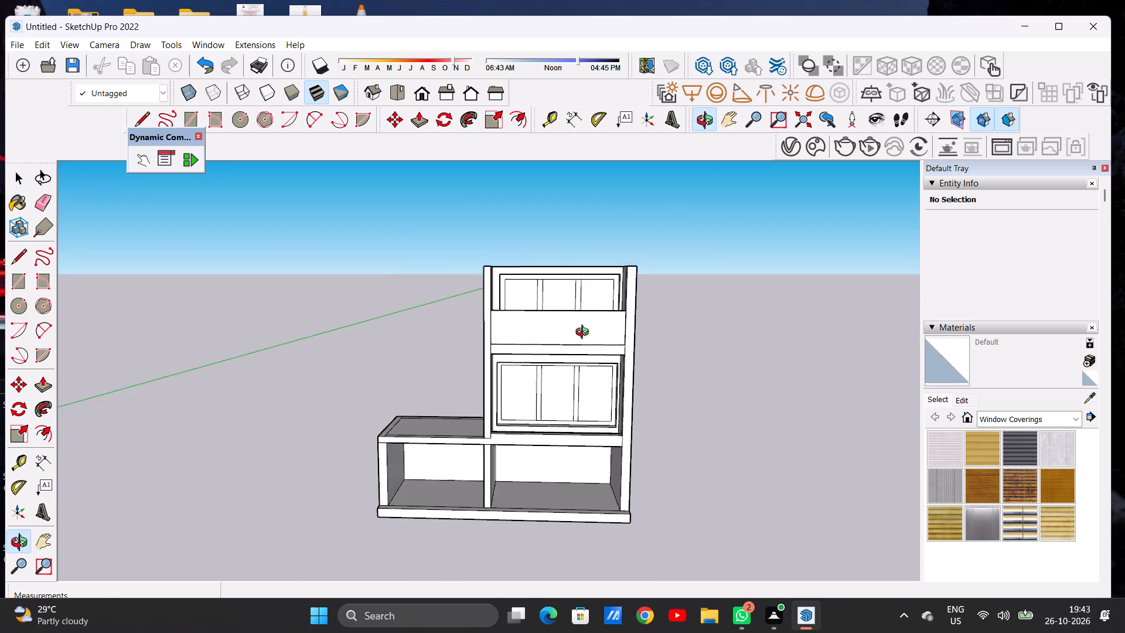
middle_click_drag(585, 333, 615, 326)
scroll(541, 284, "up", 5)
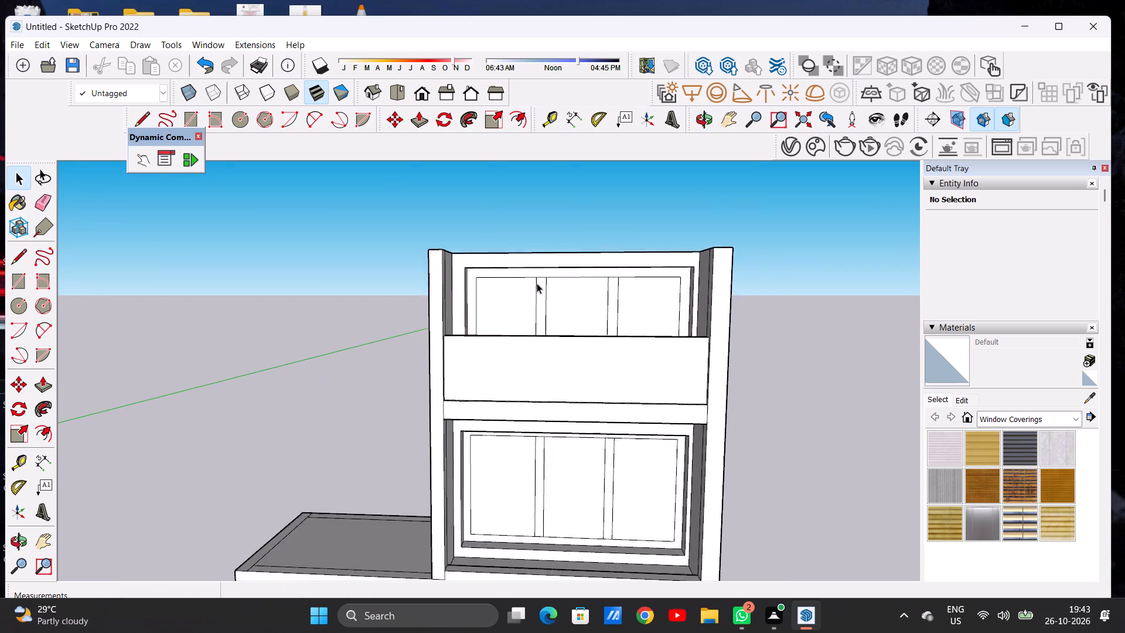
scroll(537, 283, "up", 9)
middle_click(562, 305)
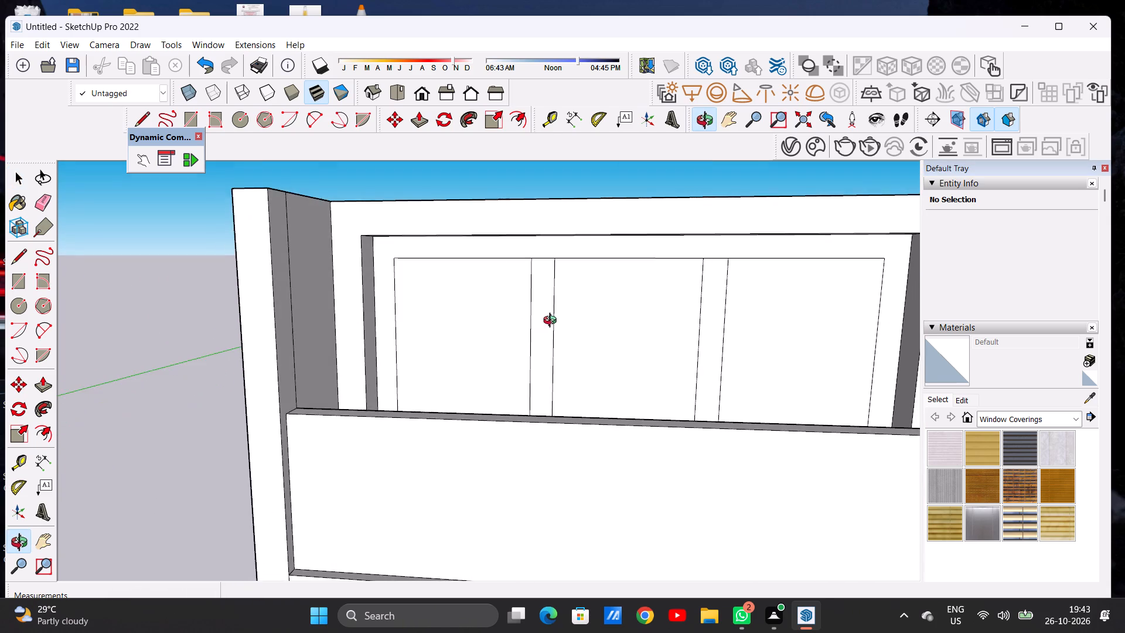
scroll(568, 315, "down", 7)
scroll(573, 312, "up", 2)
scroll(572, 312, "down", 7)
scroll(568, 304, "up", 1)
scroll(568, 304, "down", 3)
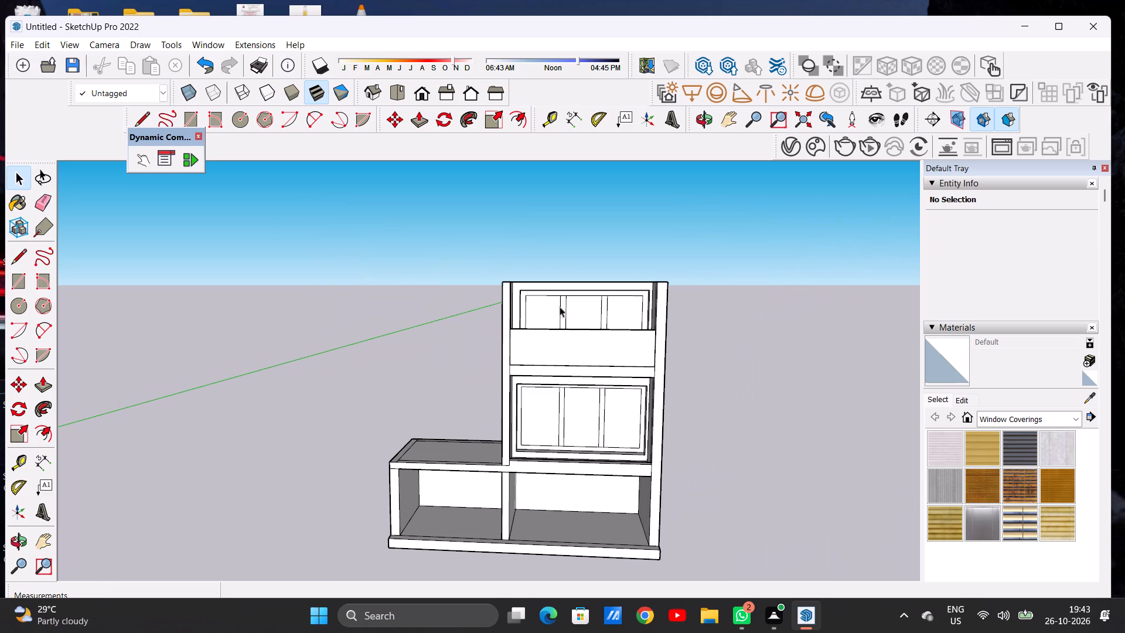
scroll(560, 307, "down", 6)
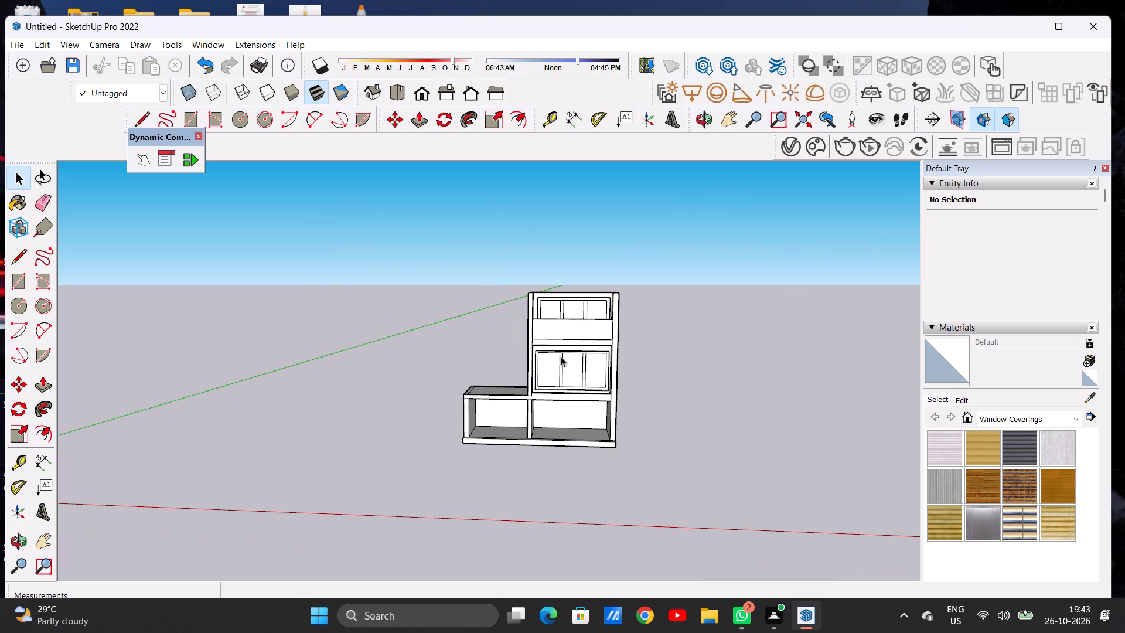
Examine the open top of the villa's tall block from above.
middle_click_drag(517, 367, 498, 460)
scroll(587, 310, "up", 3)
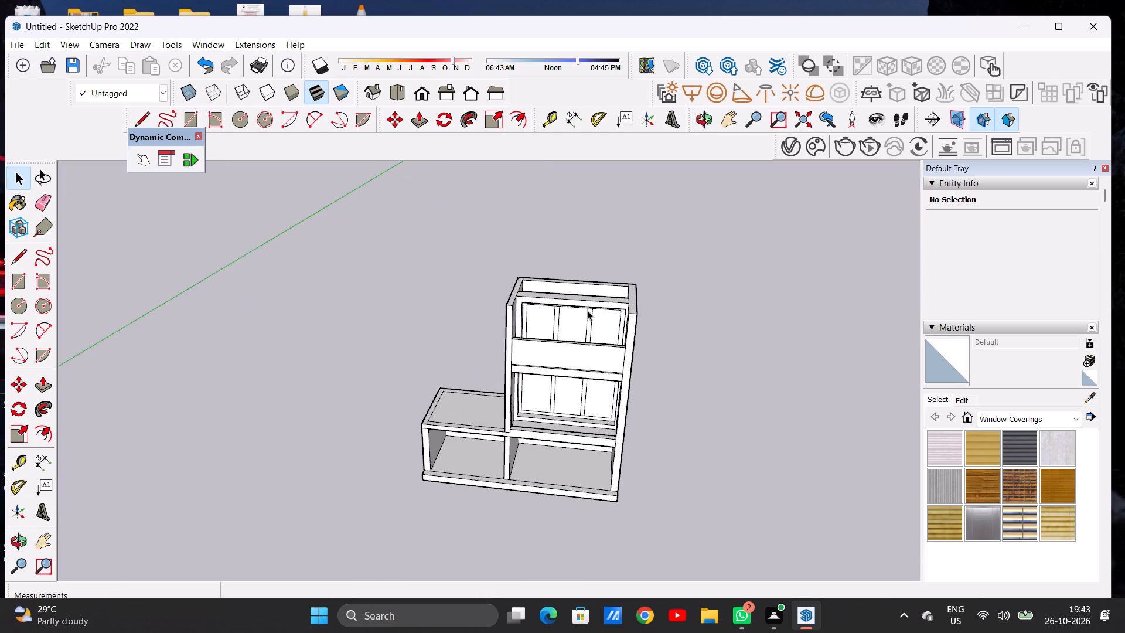
scroll(587, 310, "up", 1)
scroll(587, 310, "down", 1)
scroll(587, 310, "up", 1)
scroll(587, 310, "down", 1)
scroll(587, 310, "up", 1)
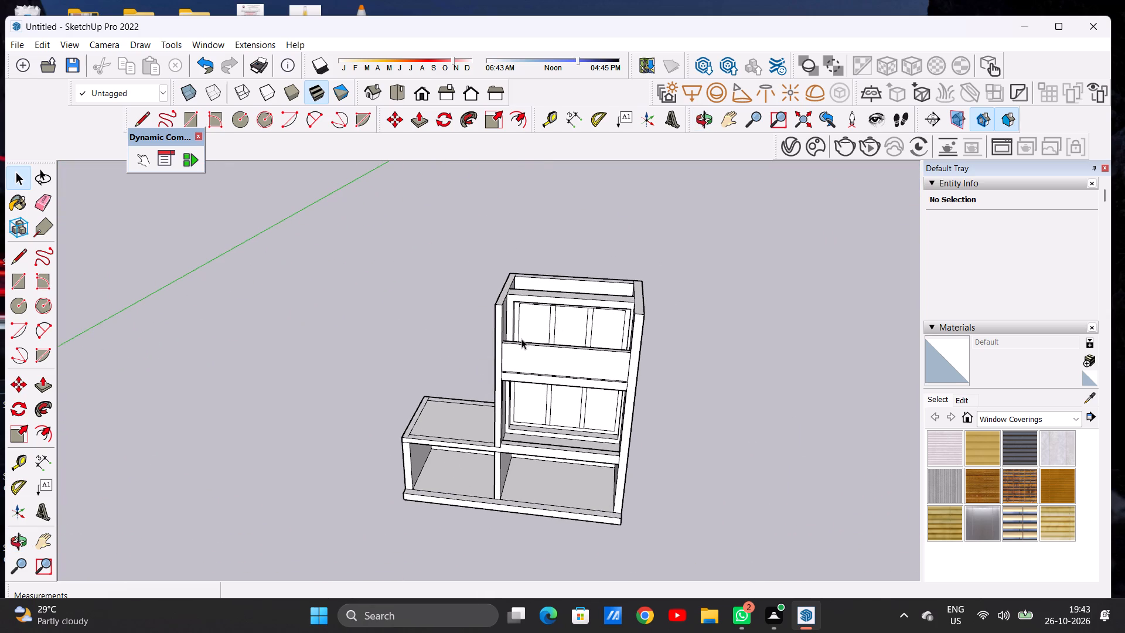
scroll(524, 326, "down", 2)
scroll(557, 301, "up", 7)
middle_click_drag(567, 292, 560, 367)
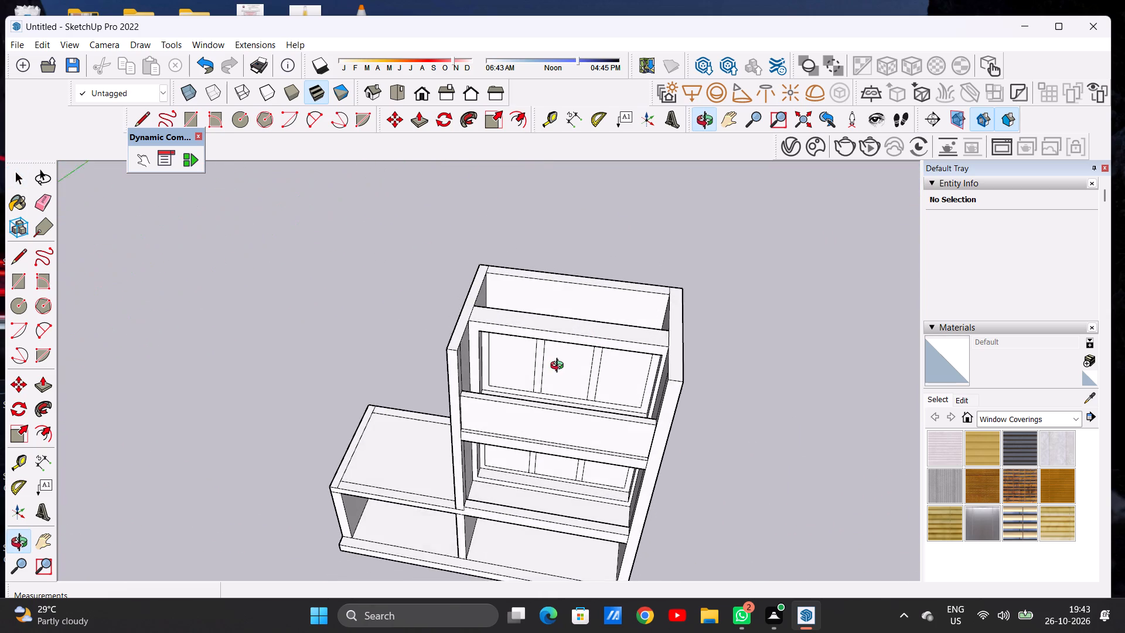
middle_click_drag(560, 367, 565, 379)
scroll(456, 311, "down", 2)
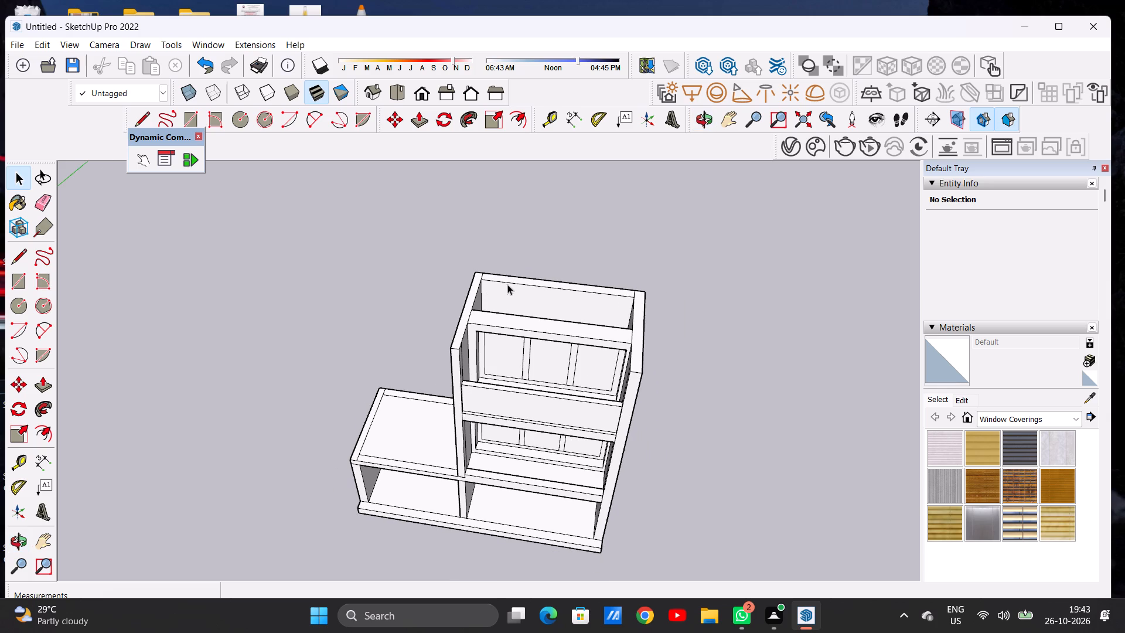
scroll(509, 284, "down", 5)
Move the floor face behind the second-floor window wall up about 8 ft, level with the tops of the surrounding walls.
middle_click_drag(557, 337, 444, 413)
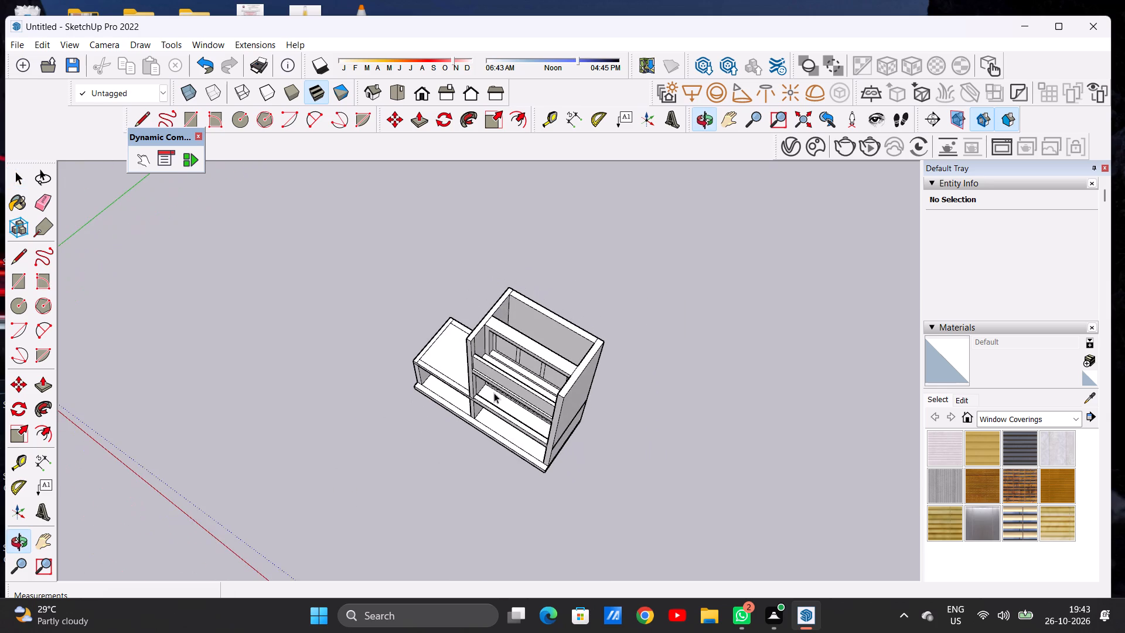
scroll(526, 352, "up", 7)
middle_click_drag(533, 338, 465, 403)
scroll(543, 379, "up", 8)
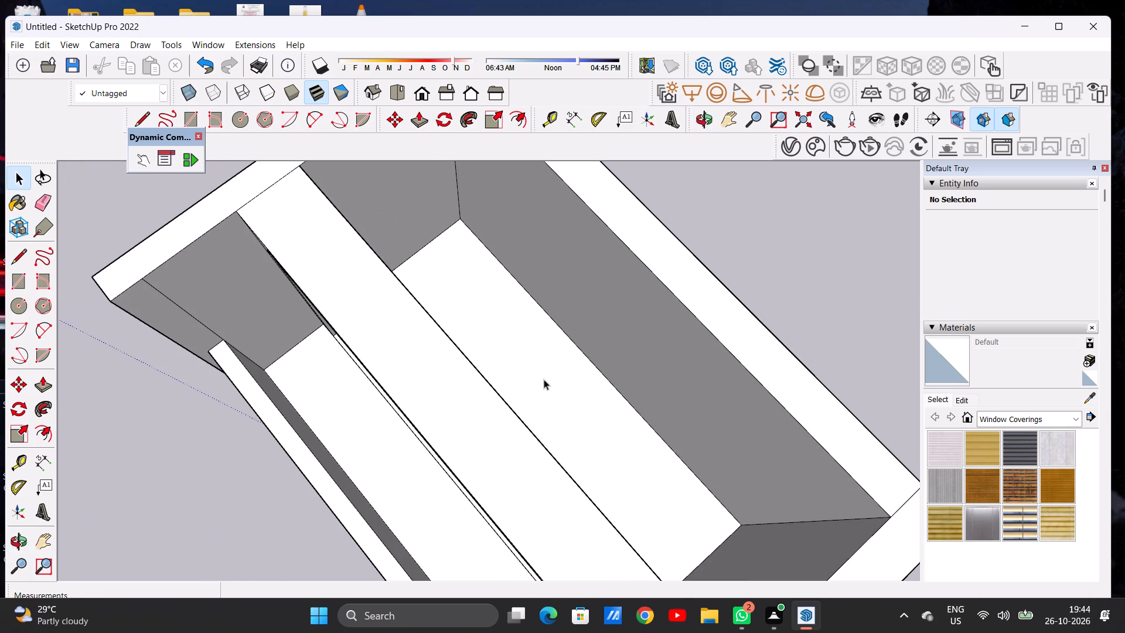
double_click(547, 377)
scroll(494, 383, "down", 6)
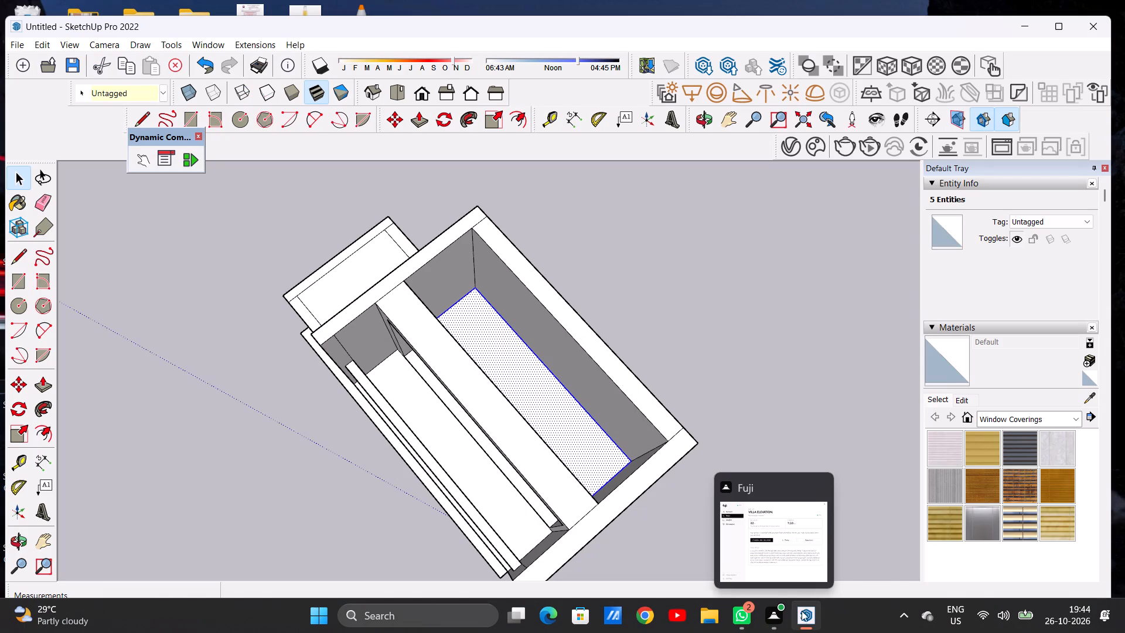
left_click(793, 554)
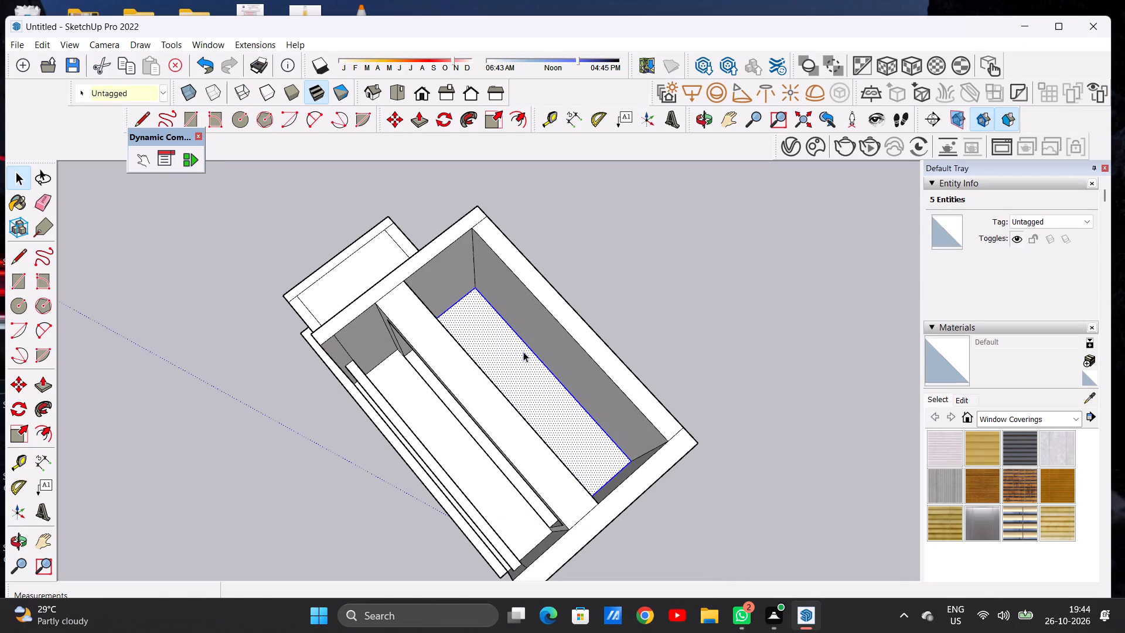
scroll(496, 336, "up", 4)
key("m")
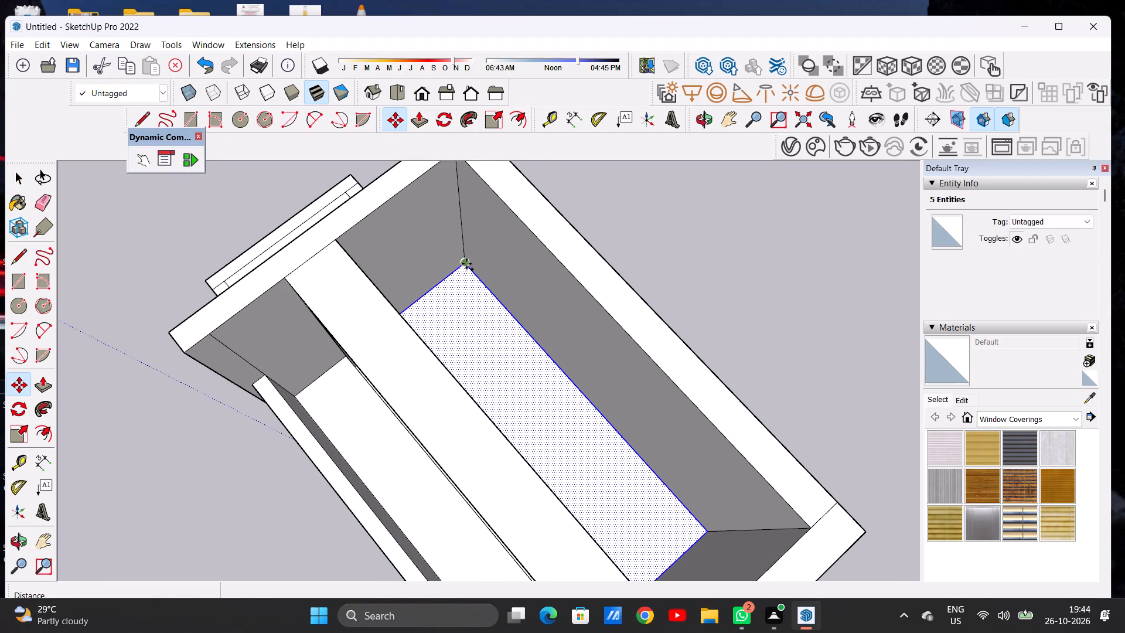
left_click(466, 264)
scroll(463, 244, "down", 7)
scroll(459, 203, "up", 4)
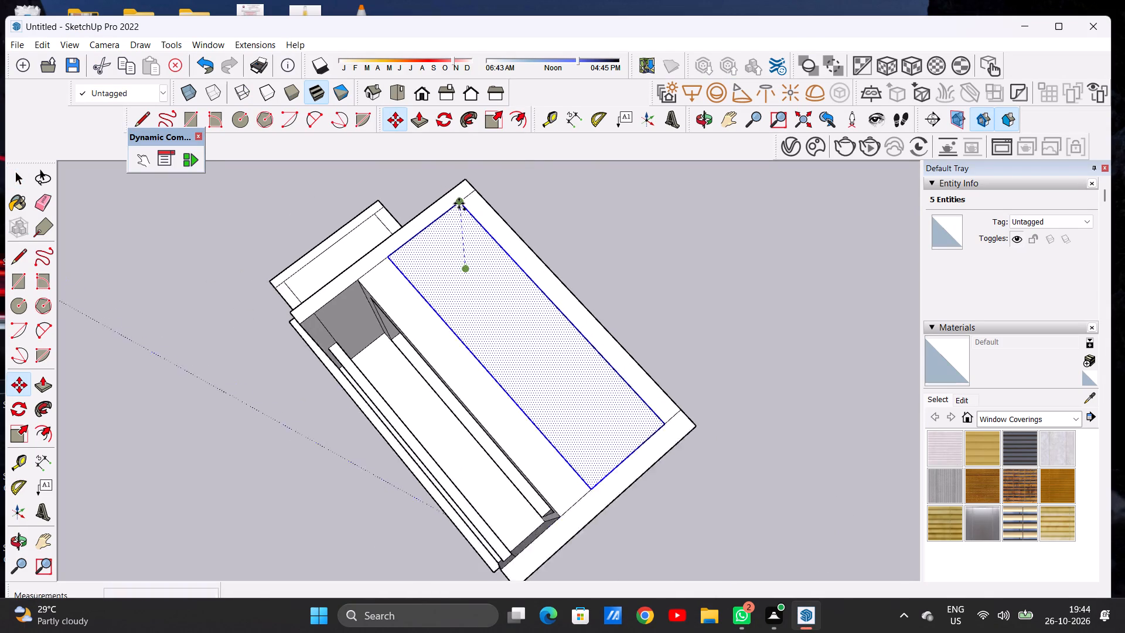
scroll(459, 203, "up", 3)
left_click(459, 205)
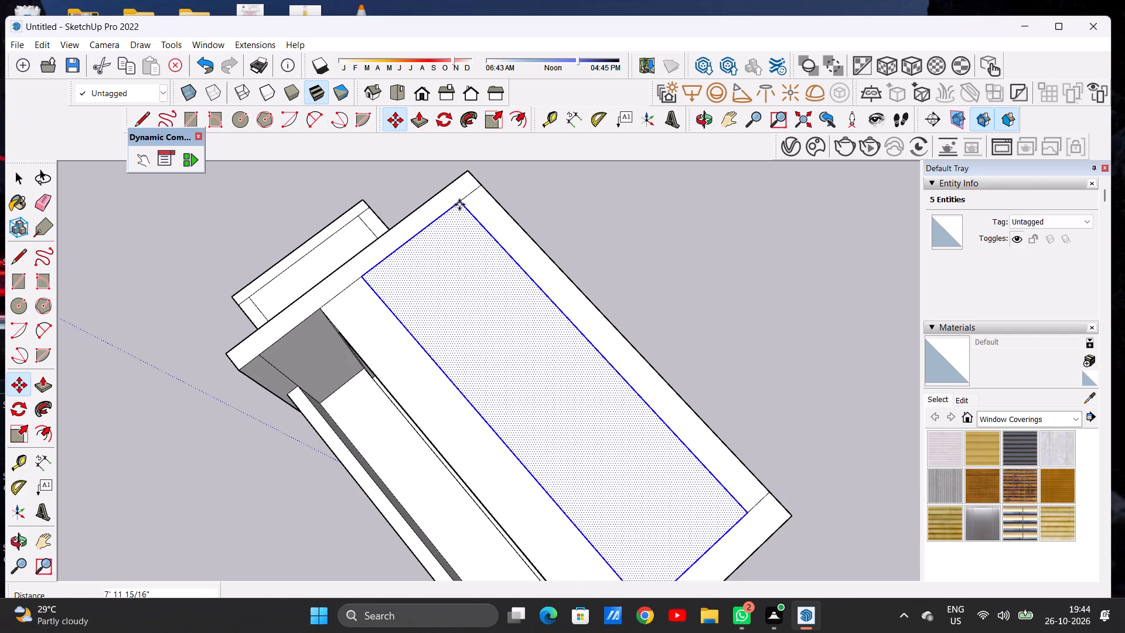
key("space")
left_click(624, 216)
Pull the raised top face behind the second-floor window wall up about 9 5/16 in as a roof slab.
scroll(508, 230, "down", 12)
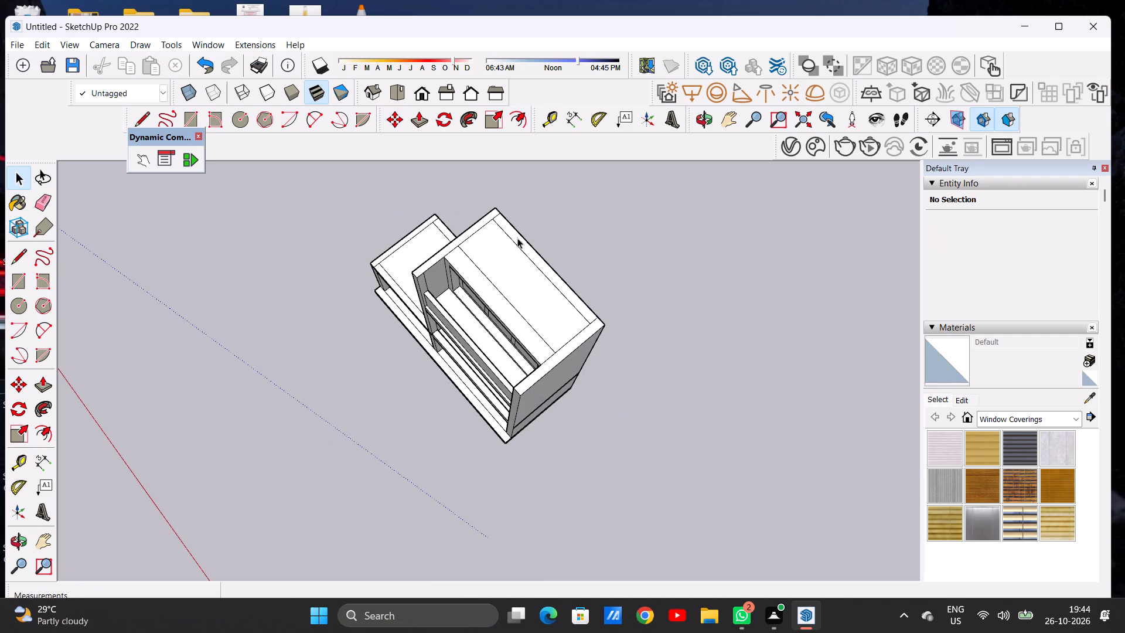
middle_click_drag(533, 312, 536, 210)
scroll(526, 246, "up", 7)
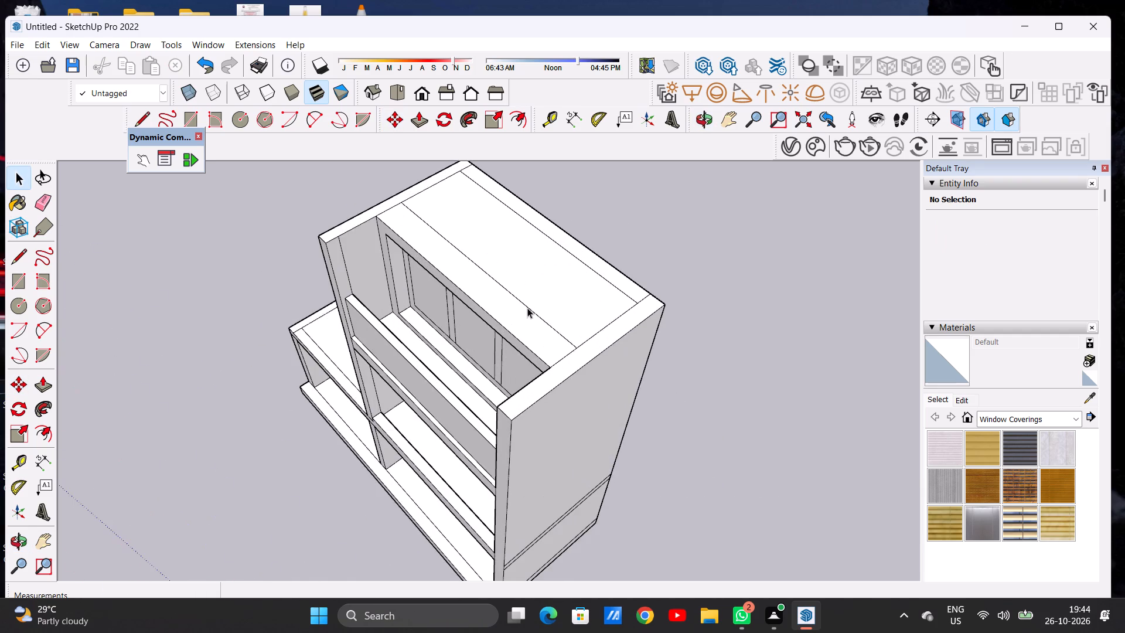
middle_click_drag(527, 313, 506, 236)
scroll(486, 284, "down", 6)
scroll(517, 264, "up", 5)
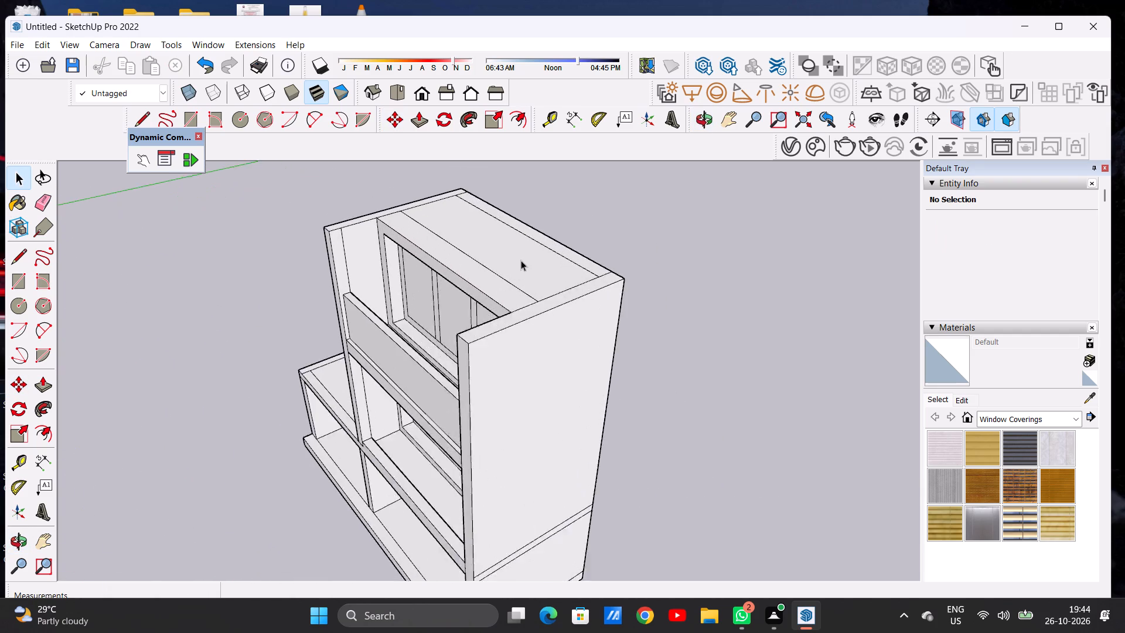
scroll(521, 260, "up", 3)
key("p")
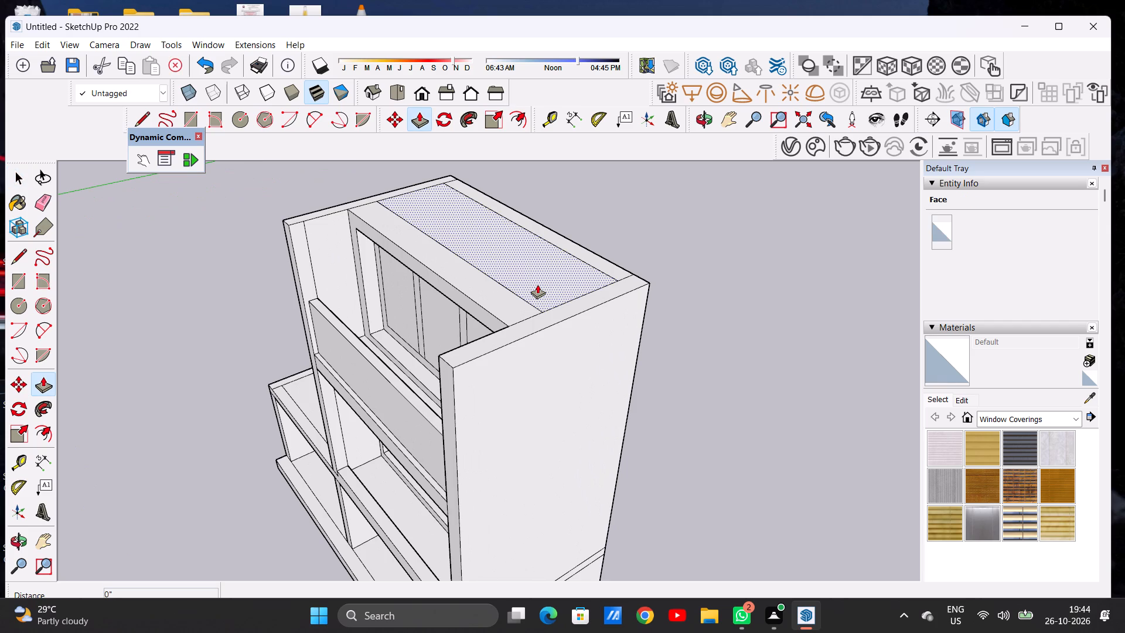
left_click(537, 284)
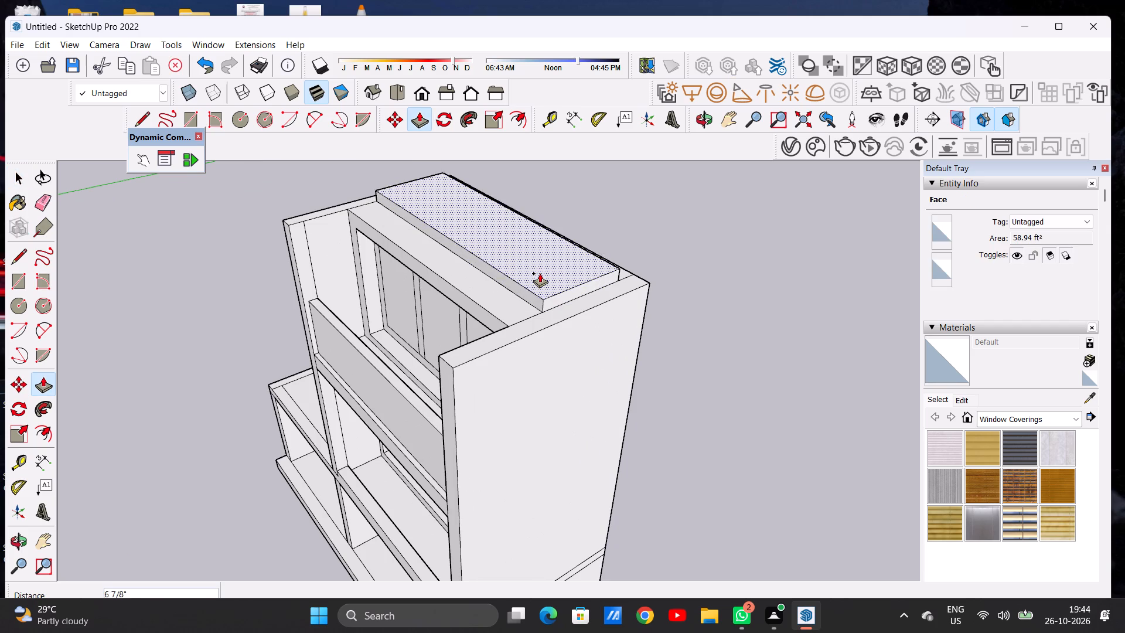
left_click(541, 268)
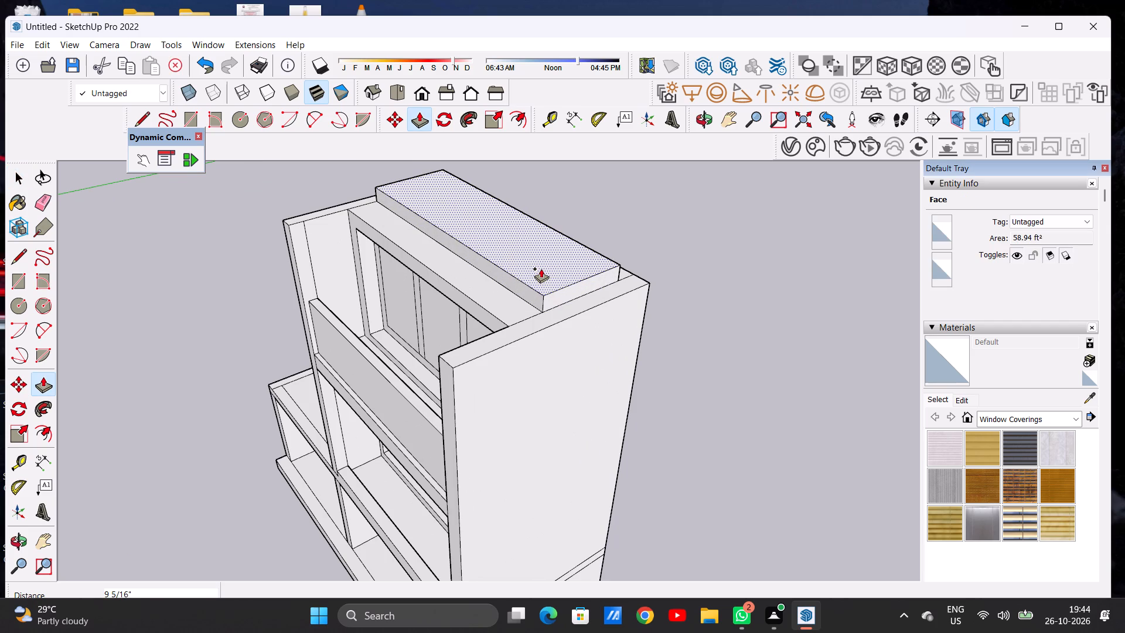
key("space")
Extend the roof slab's front face forward about 5 ft over the second-floor balcony to the side walls' front edge.
key("p")
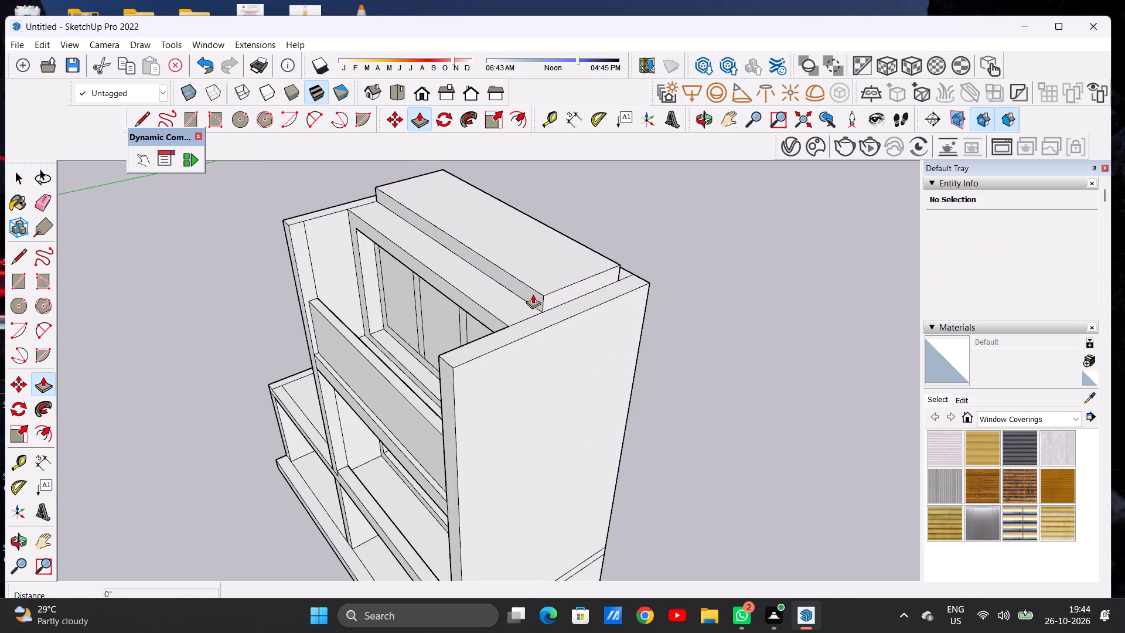
left_click(533, 294)
left_click(436, 360)
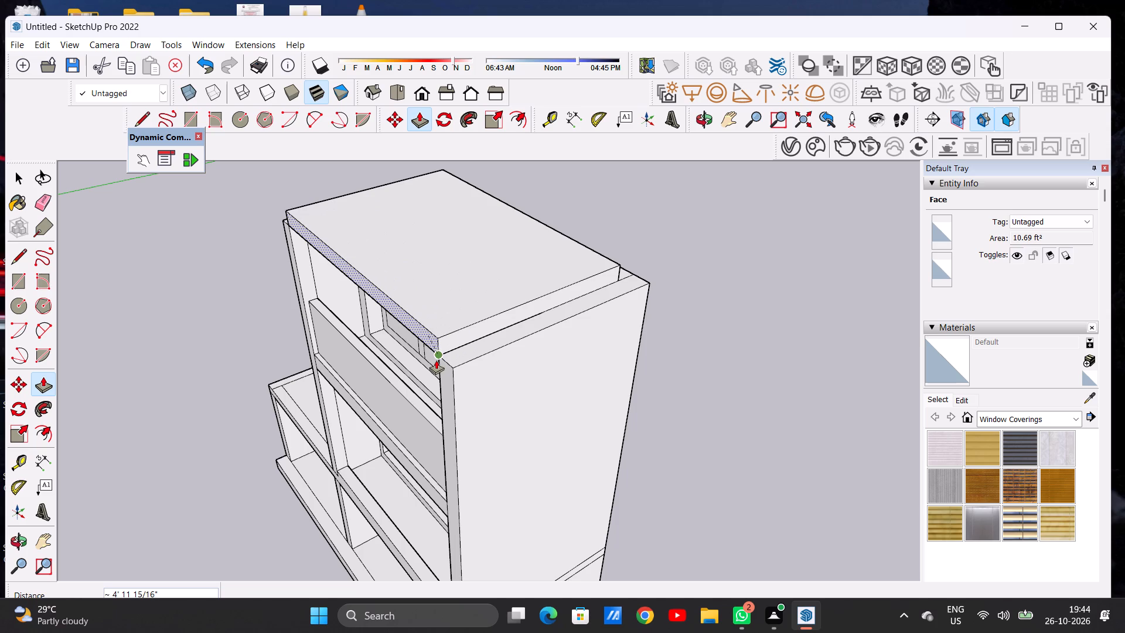
key("space")
scroll(500, 299, "down", 7)
middle_click_drag(422, 308, 649, 212)
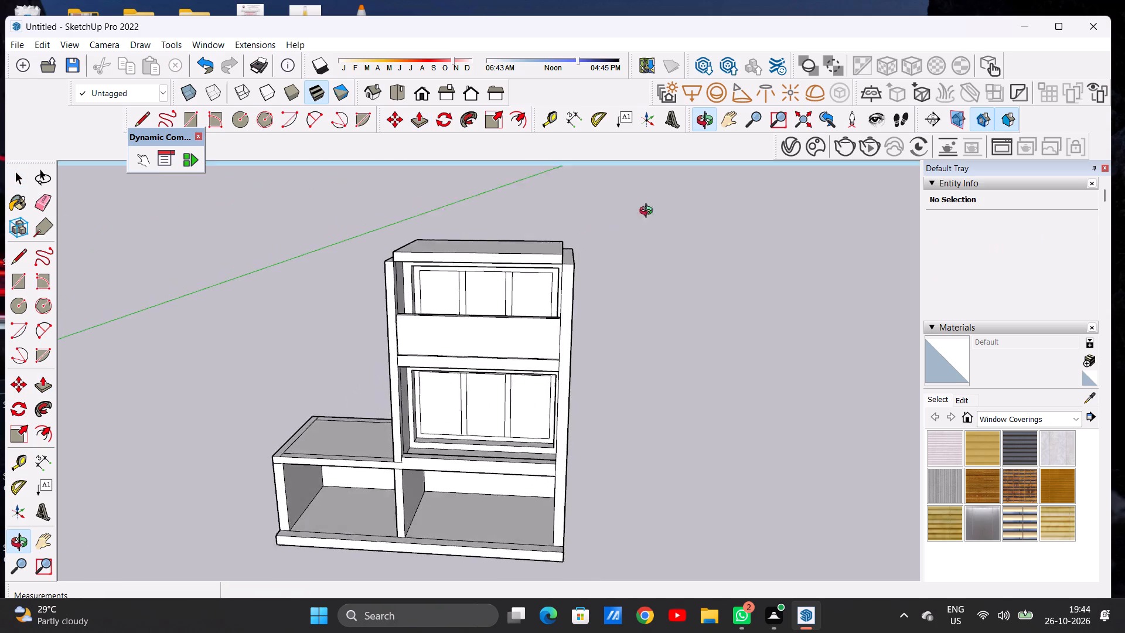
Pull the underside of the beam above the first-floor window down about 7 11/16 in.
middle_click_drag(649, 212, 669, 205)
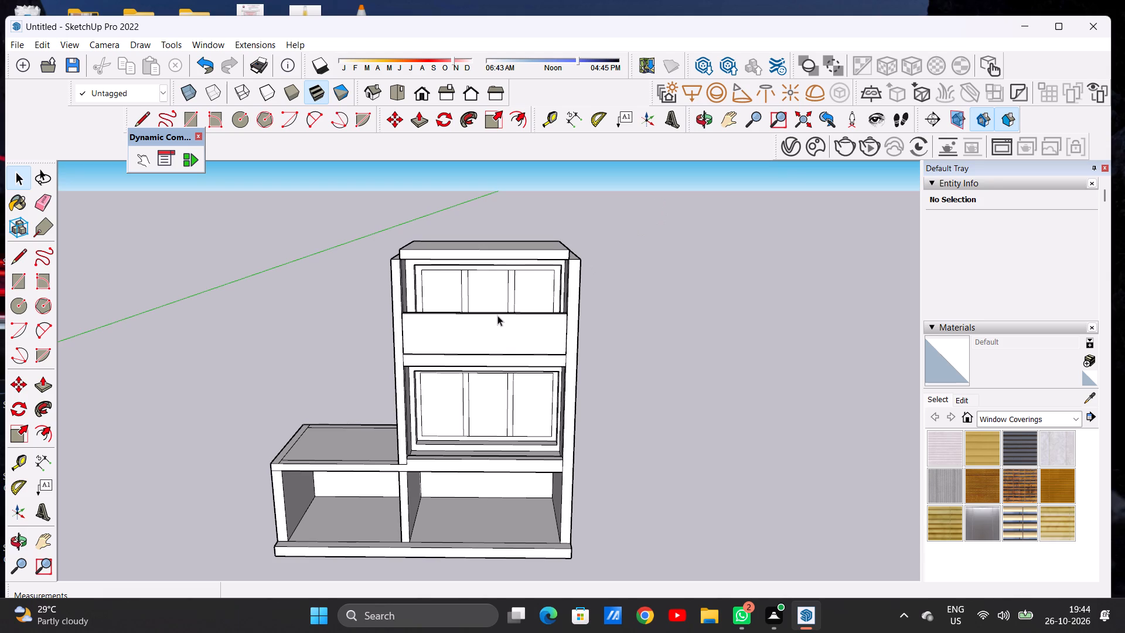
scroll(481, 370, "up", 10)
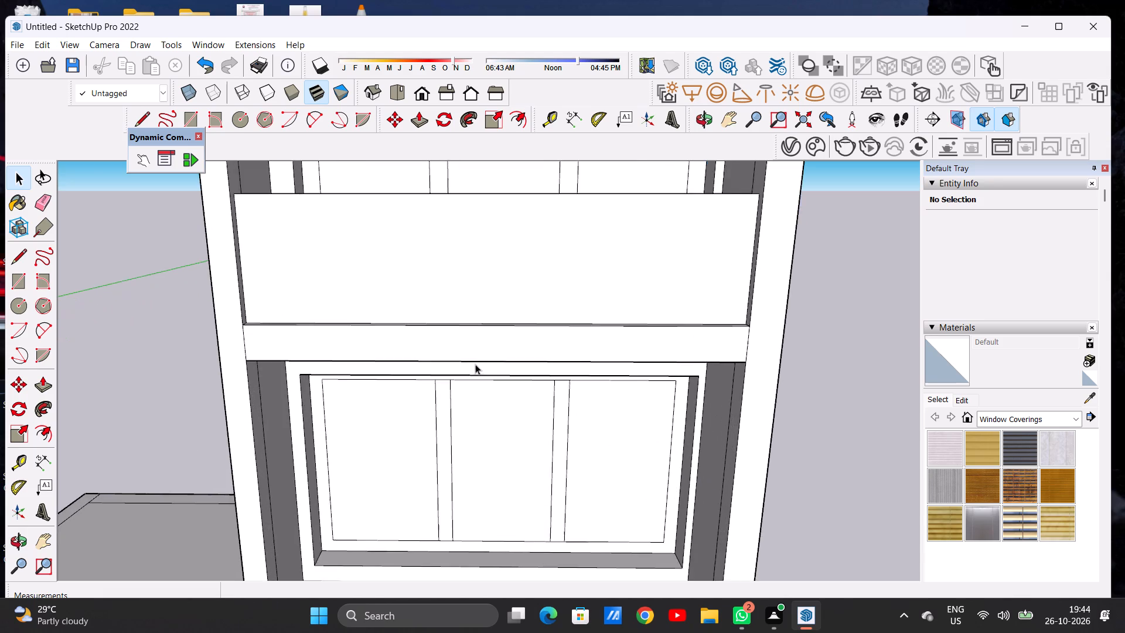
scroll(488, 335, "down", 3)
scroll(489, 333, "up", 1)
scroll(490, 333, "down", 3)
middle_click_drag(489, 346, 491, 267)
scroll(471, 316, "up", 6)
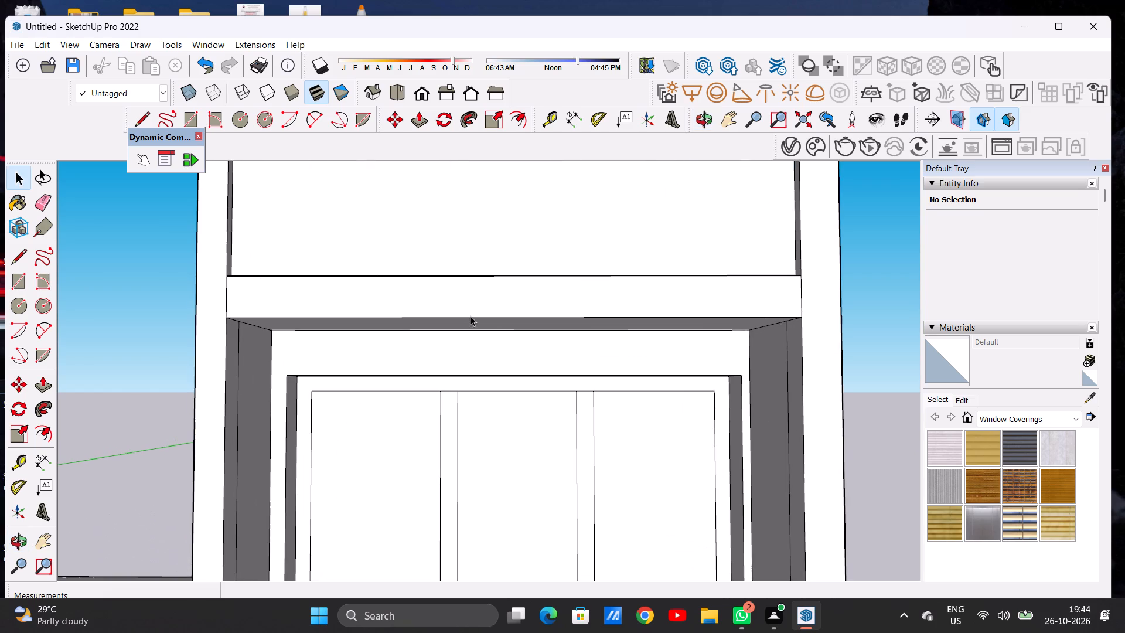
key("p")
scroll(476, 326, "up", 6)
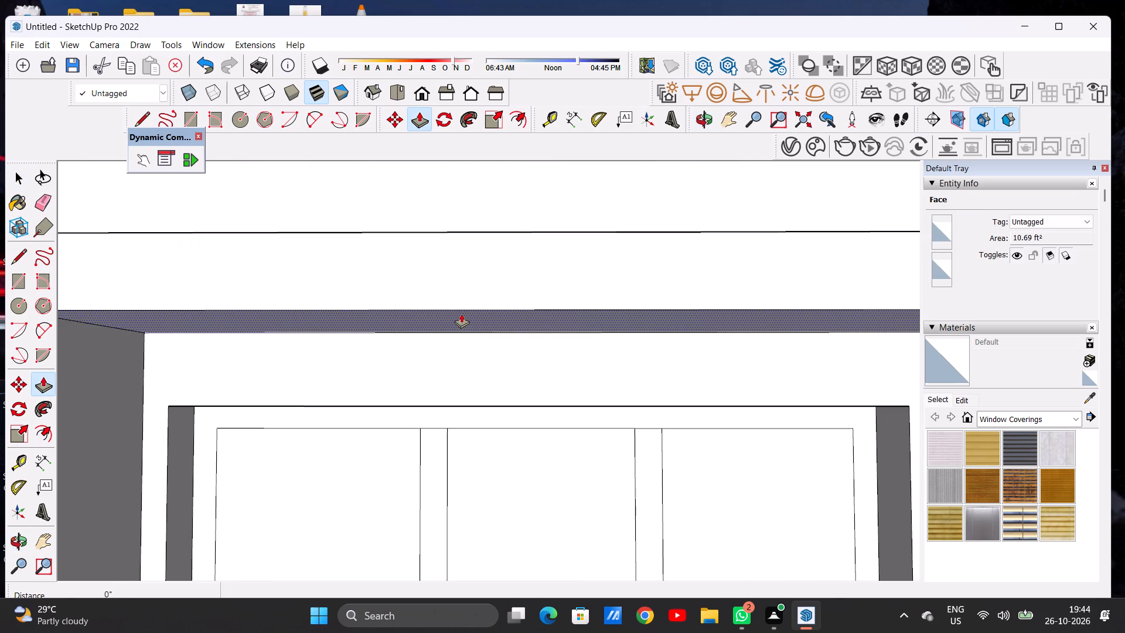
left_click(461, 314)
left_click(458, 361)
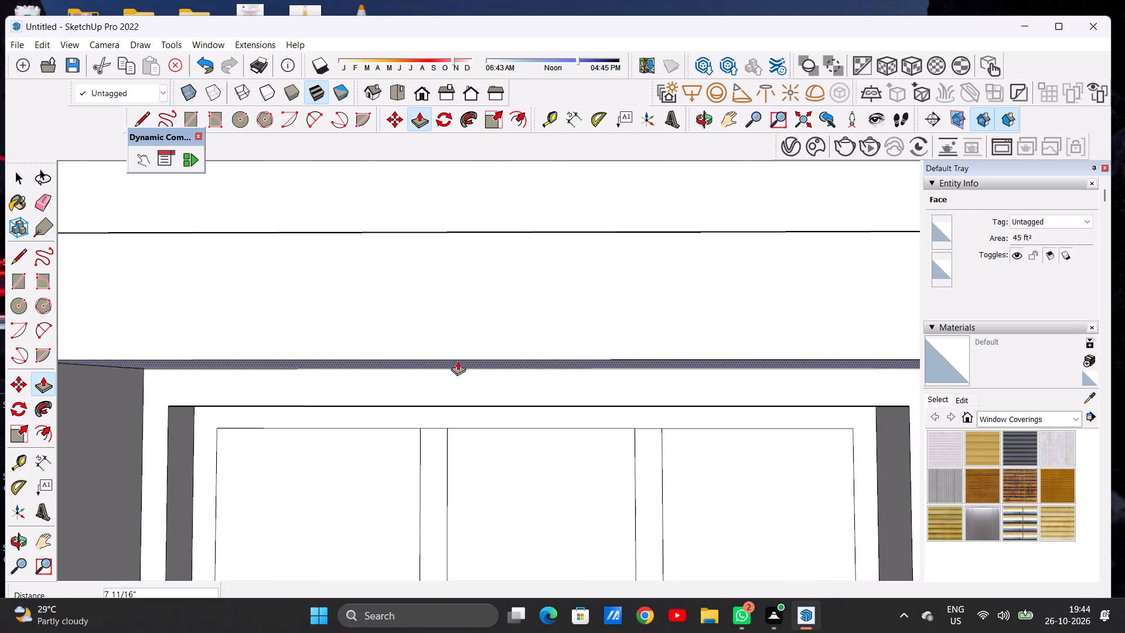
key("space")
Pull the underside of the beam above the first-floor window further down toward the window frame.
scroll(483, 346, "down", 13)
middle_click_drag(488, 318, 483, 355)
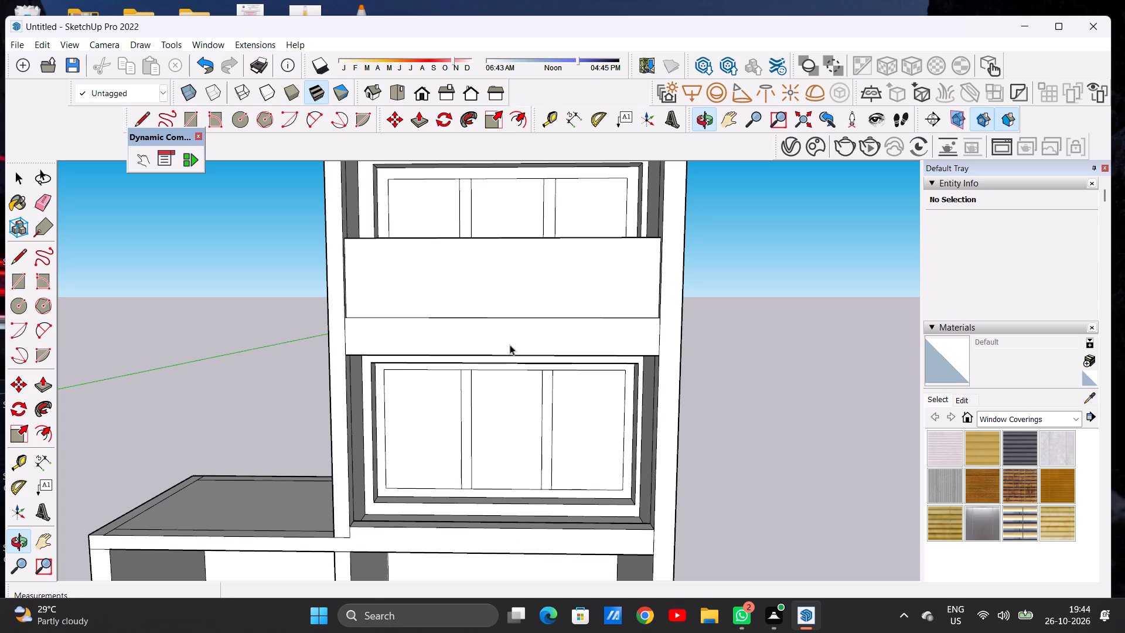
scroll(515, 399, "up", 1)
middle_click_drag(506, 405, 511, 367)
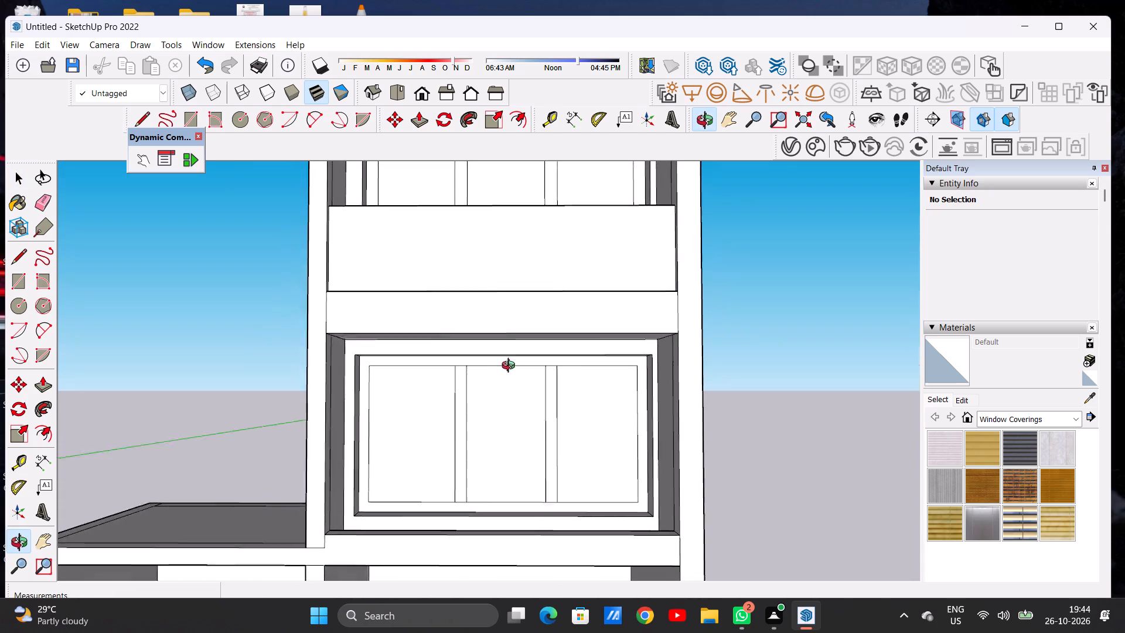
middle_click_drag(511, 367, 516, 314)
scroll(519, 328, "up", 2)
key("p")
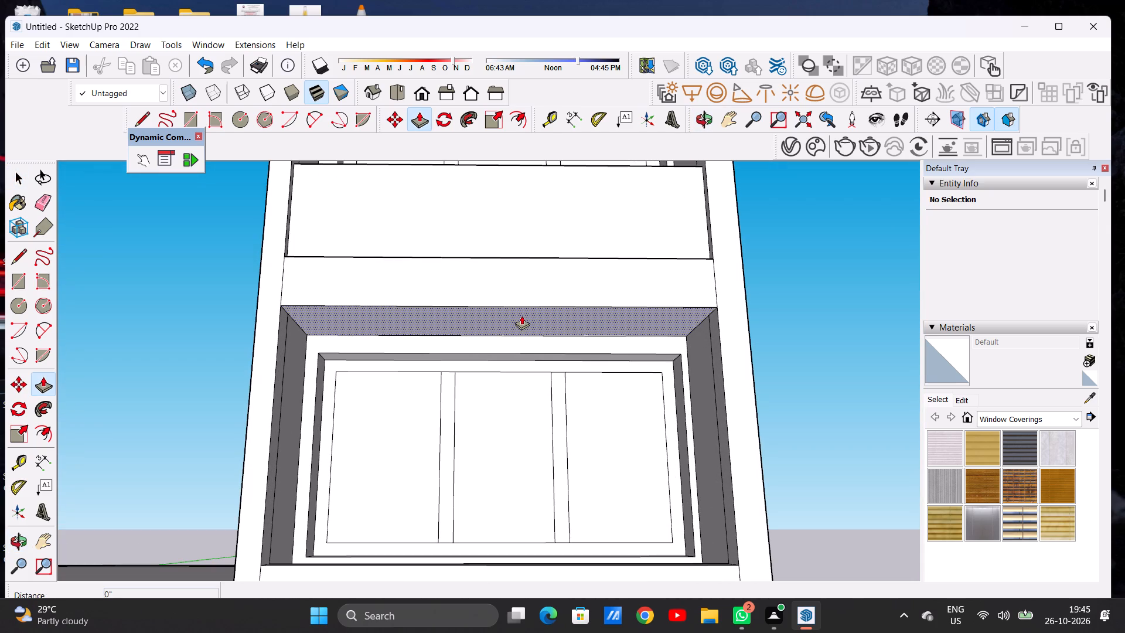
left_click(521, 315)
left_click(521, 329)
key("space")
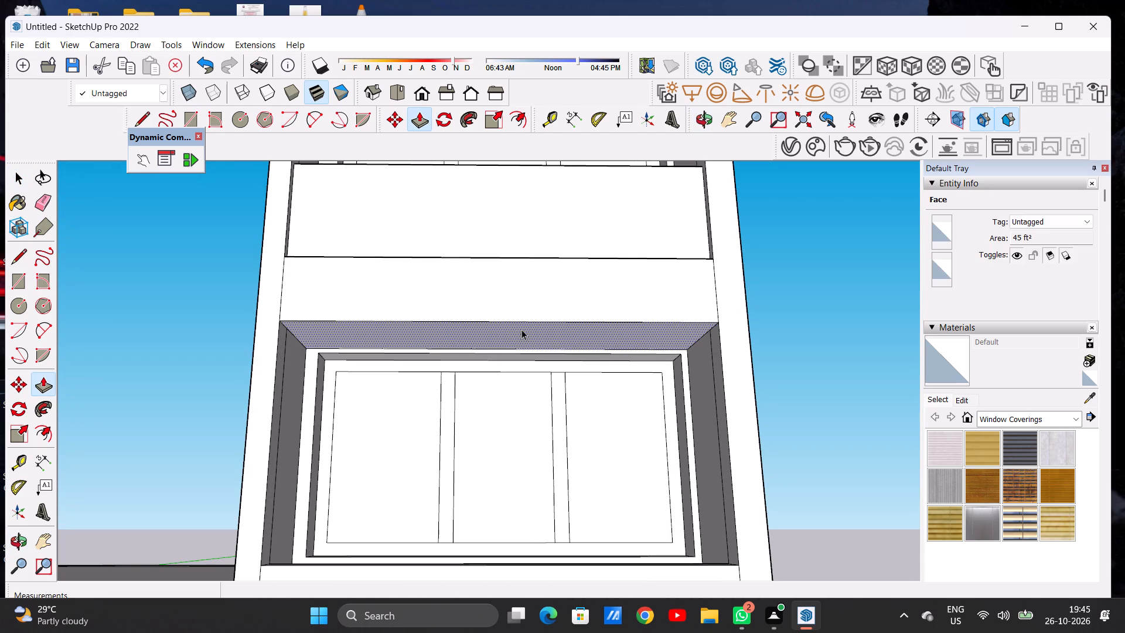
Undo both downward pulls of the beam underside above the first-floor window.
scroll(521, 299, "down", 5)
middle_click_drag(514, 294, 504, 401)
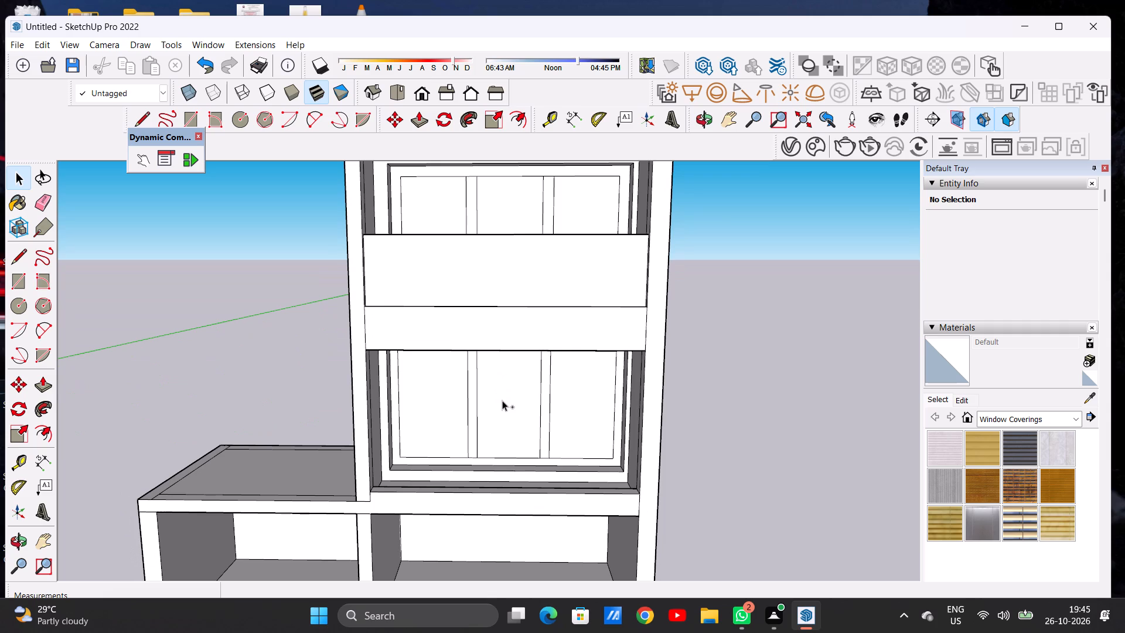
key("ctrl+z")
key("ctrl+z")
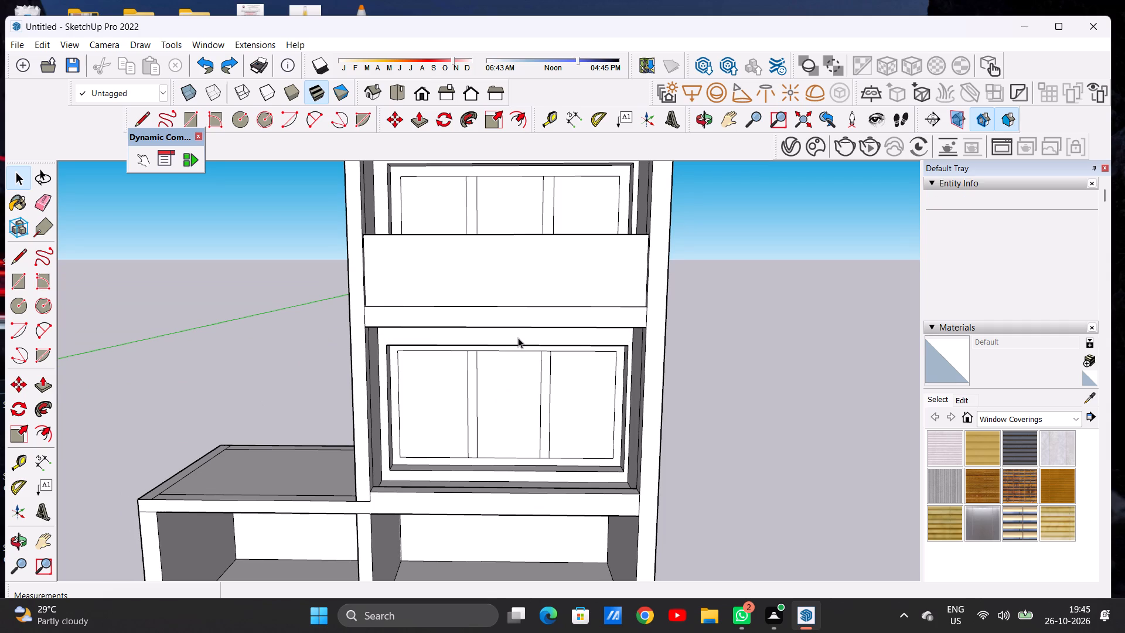
Pull the beam underside above the first-floor window down about 1 ft 2 in as a new section, keeping its original lower edge.
middle_click_drag(524, 371, 512, 291)
scroll(512, 298, "up", 5)
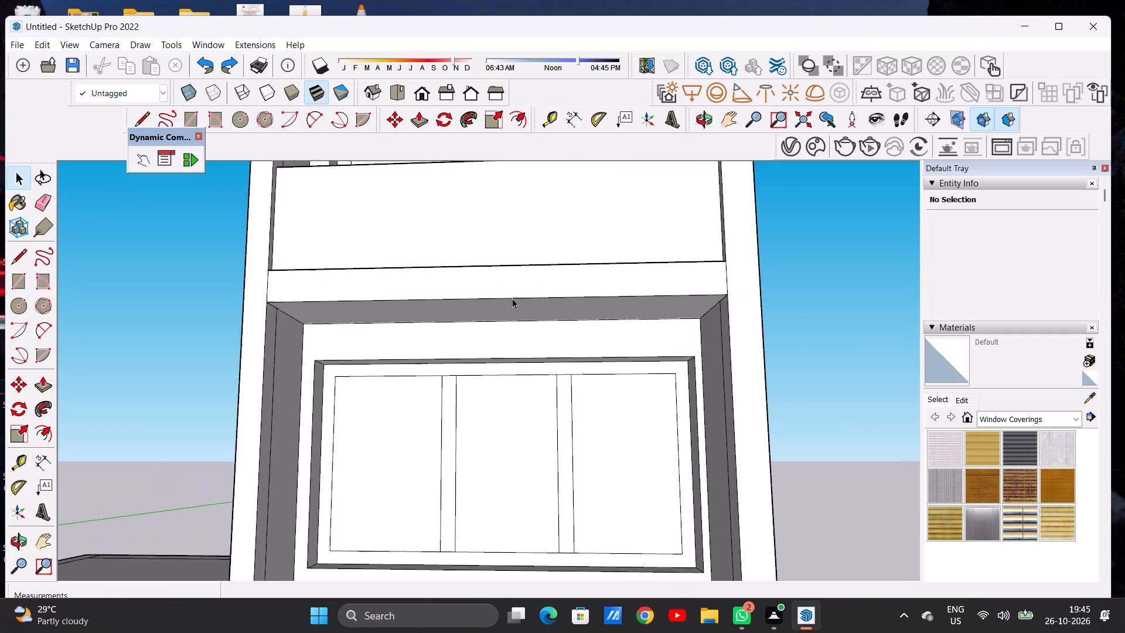
scroll(512, 298, "up", 2)
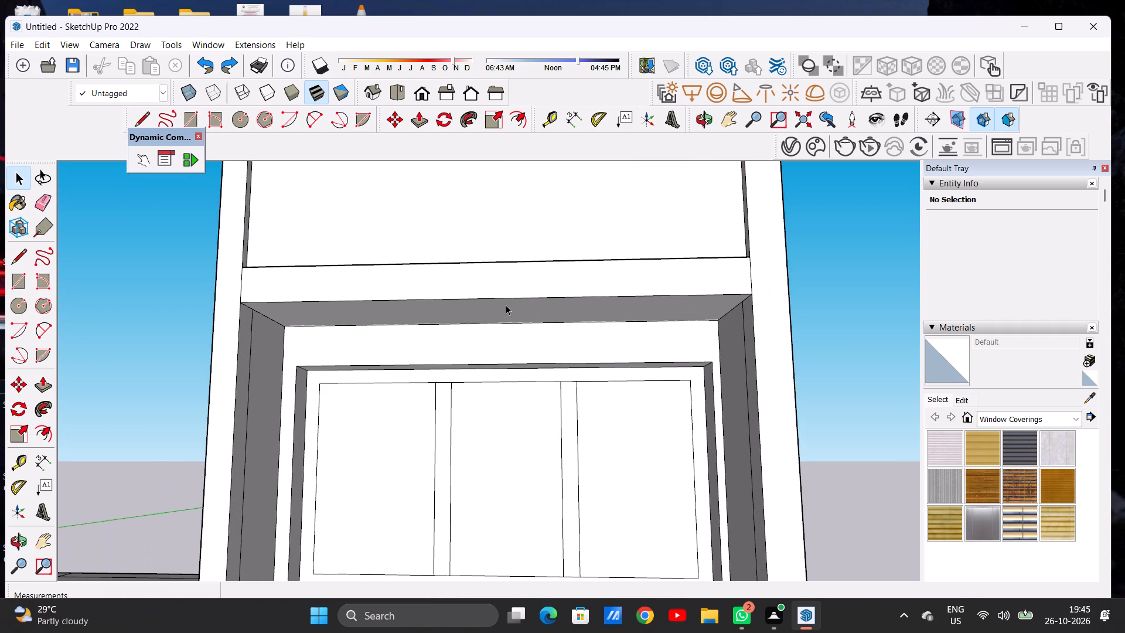
key("p")
left_click(506, 305)
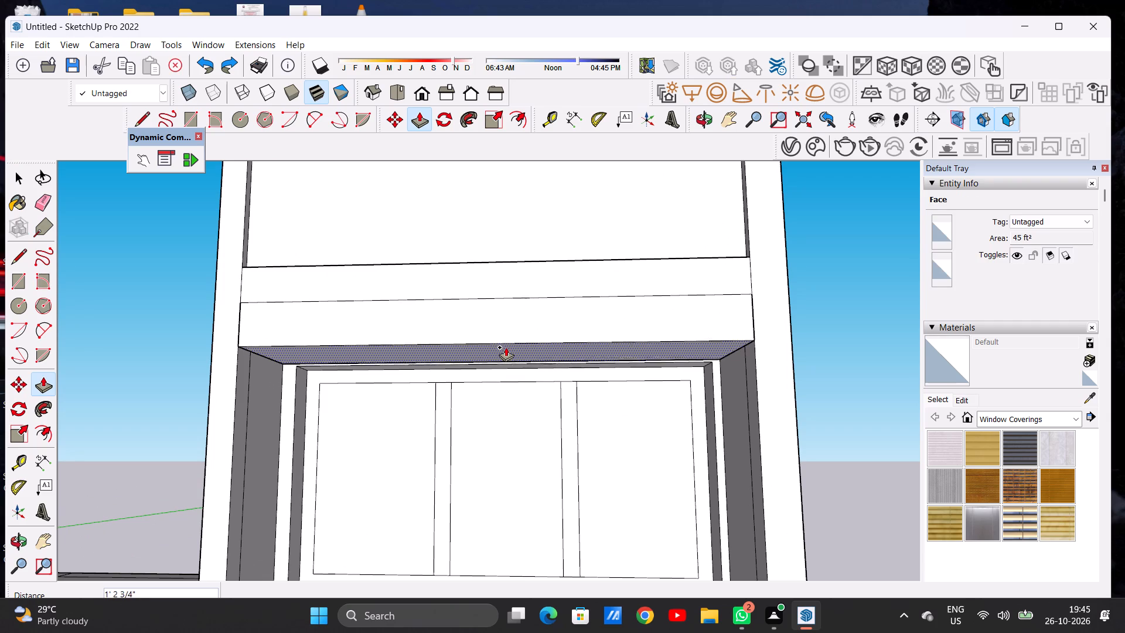
left_click(506, 346)
key("space")
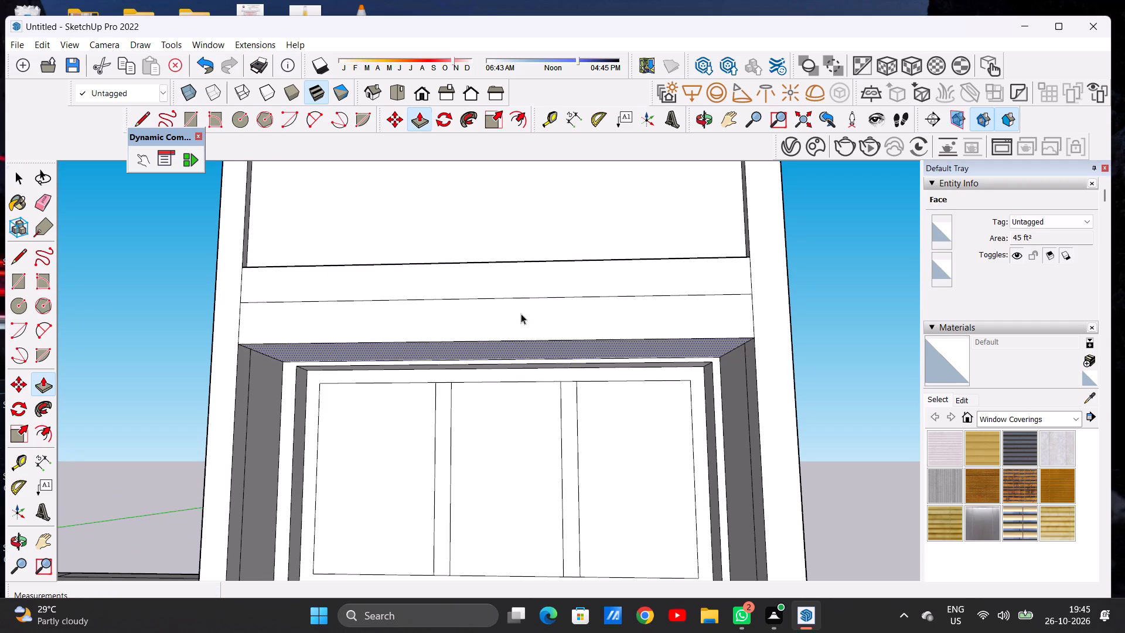
Erase the horizontal seam line across the deepened beam's front face.
scroll(521, 314, "down", 6)
middle_click_drag(508, 313, 512, 390)
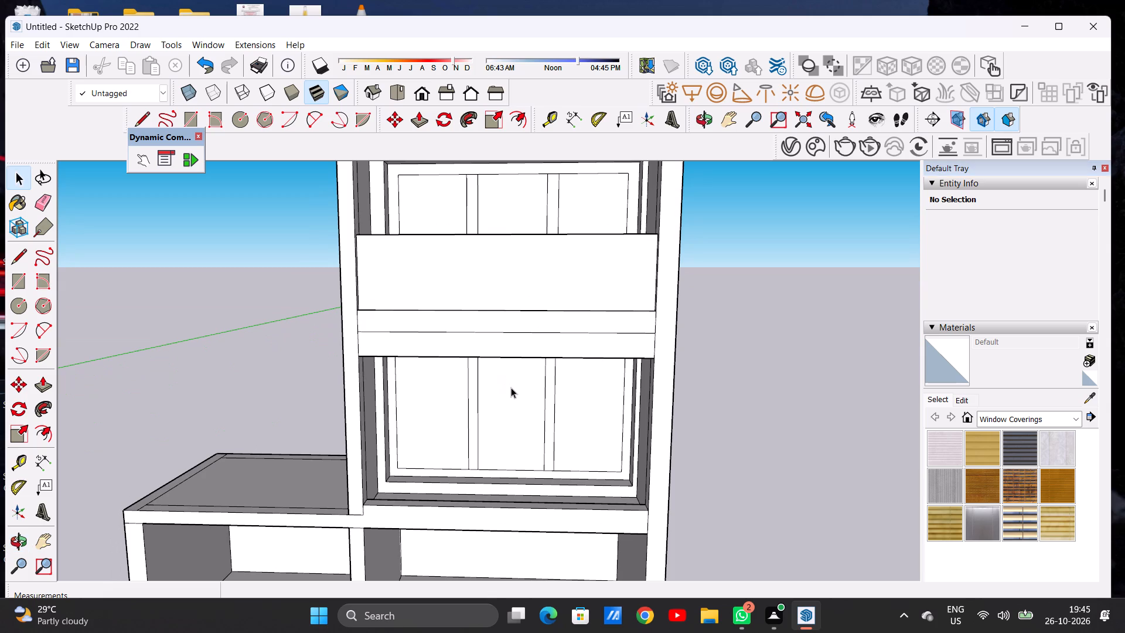
scroll(524, 359, "down", 4)
scroll(540, 346, "up", 6)
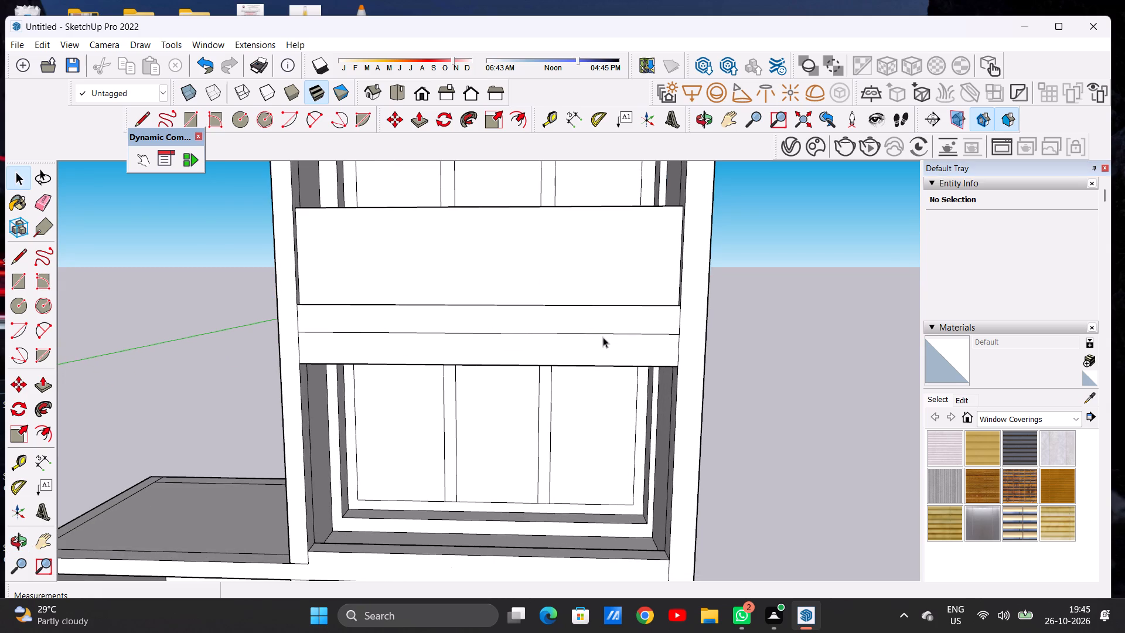
key("e")
left_click_drag(605, 330, 606, 336)
Draw a horizontal line about 13 ft 9 3/8 in long across the upper part of the beam's front face, from side wall to side wall.
key("l")
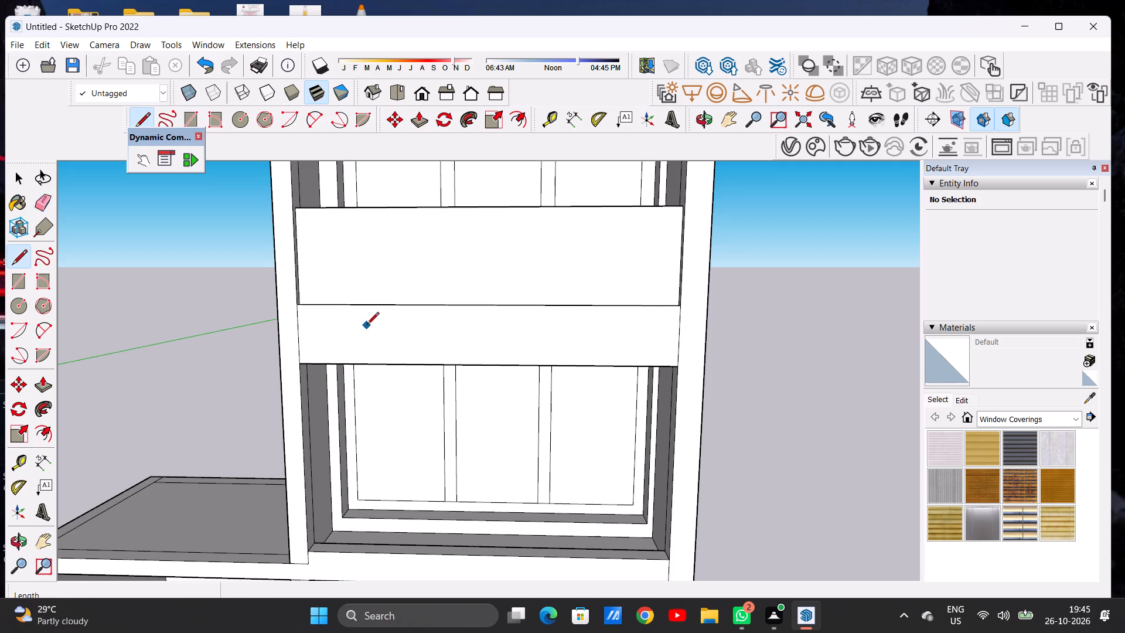
scroll(364, 325, "up", 4)
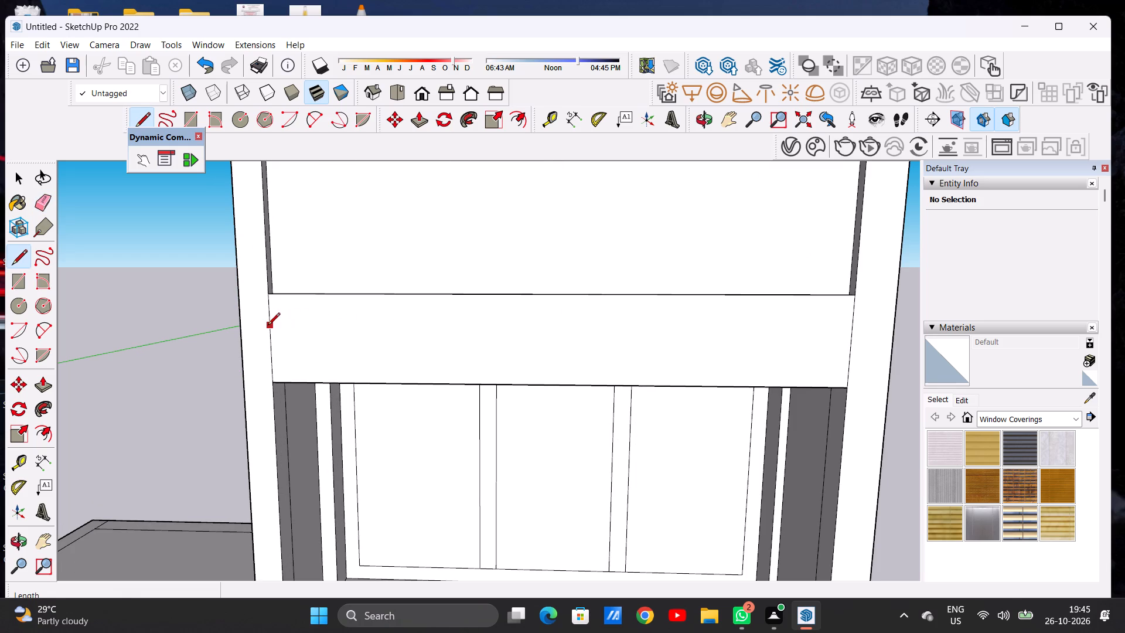
left_click(268, 326)
scroll(345, 326, "down", 8)
scroll(547, 322, "down", 1)
scroll(547, 322, "up", 3)
scroll(547, 322, "down", 1)
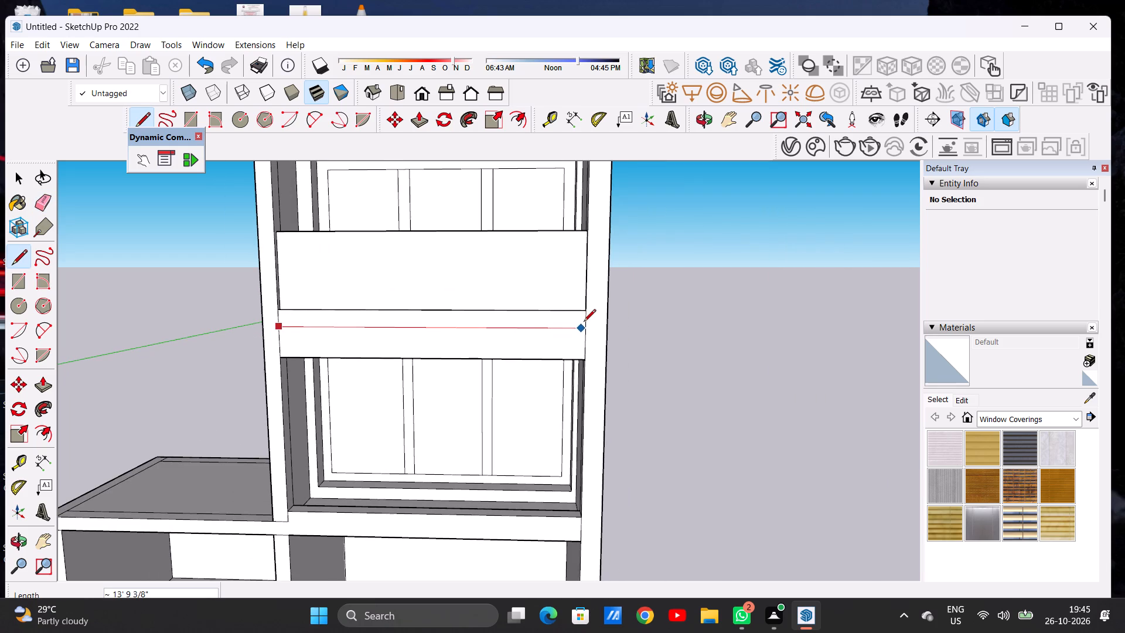
left_click(585, 324)
key("space")
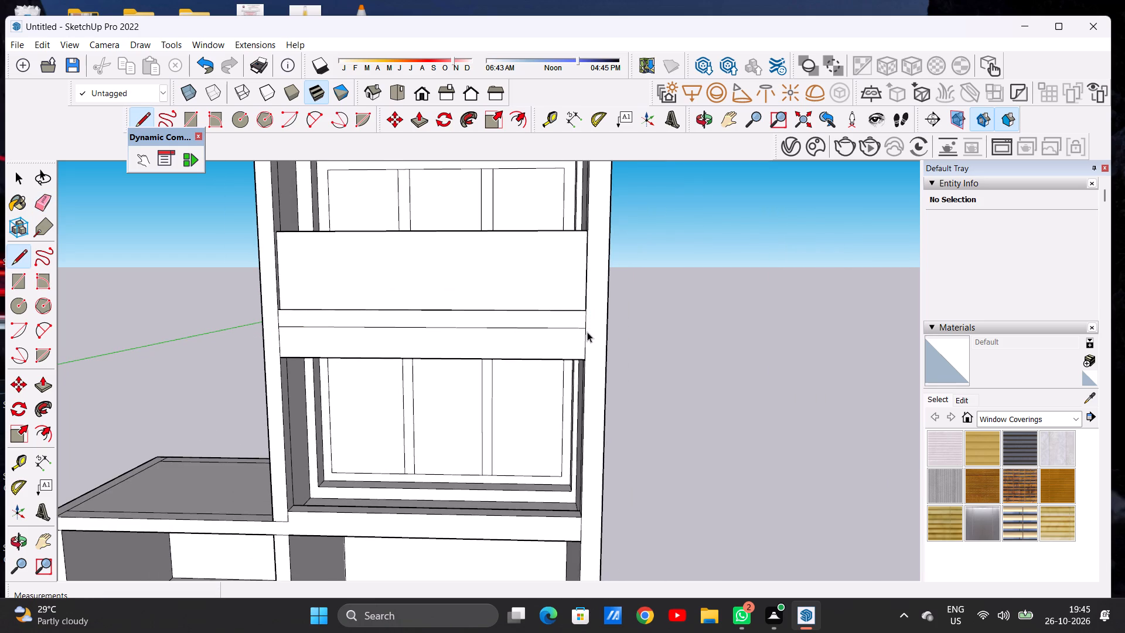
Draw a second horizontal line about 13 ft 9 3/8 in long across the beam's front face, just above its lower edge.
type("OL")
scroll(419, 377, "up", 5)
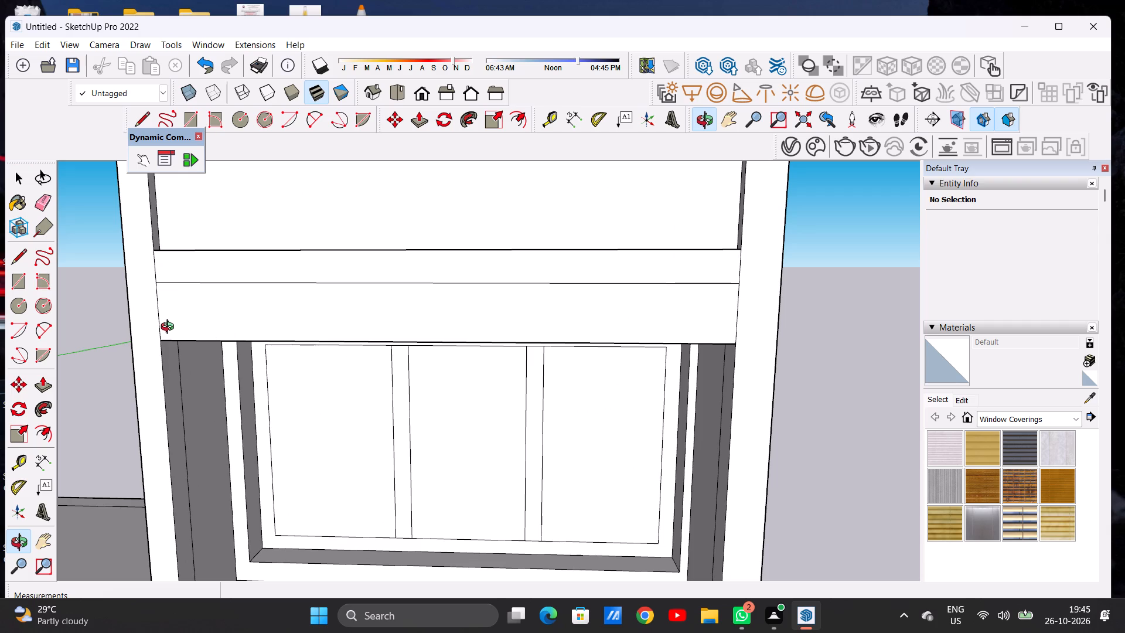
key("space")
scroll(345, 336, "down", 4)
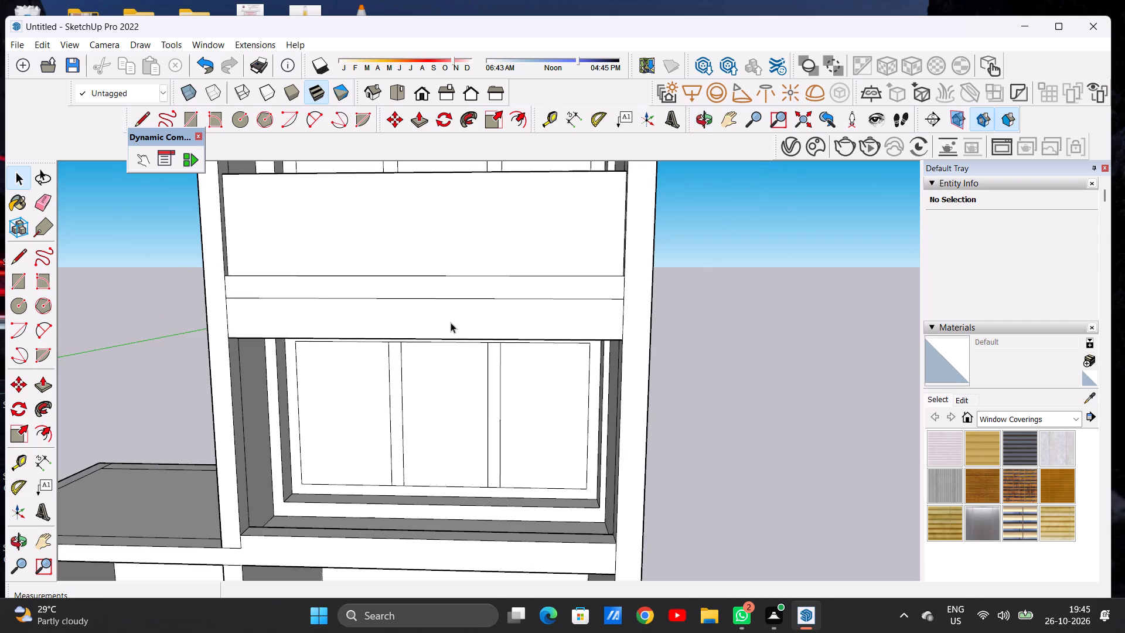
key("l")
scroll(246, 322, "up", 5)
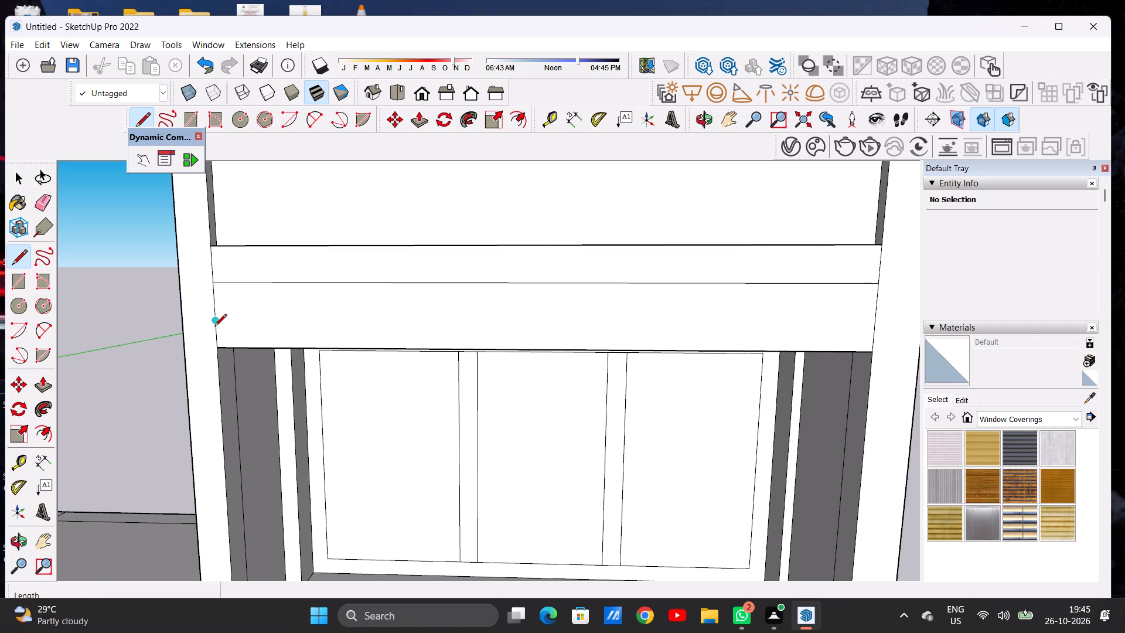
left_click(214, 332)
scroll(304, 329, "down", 11)
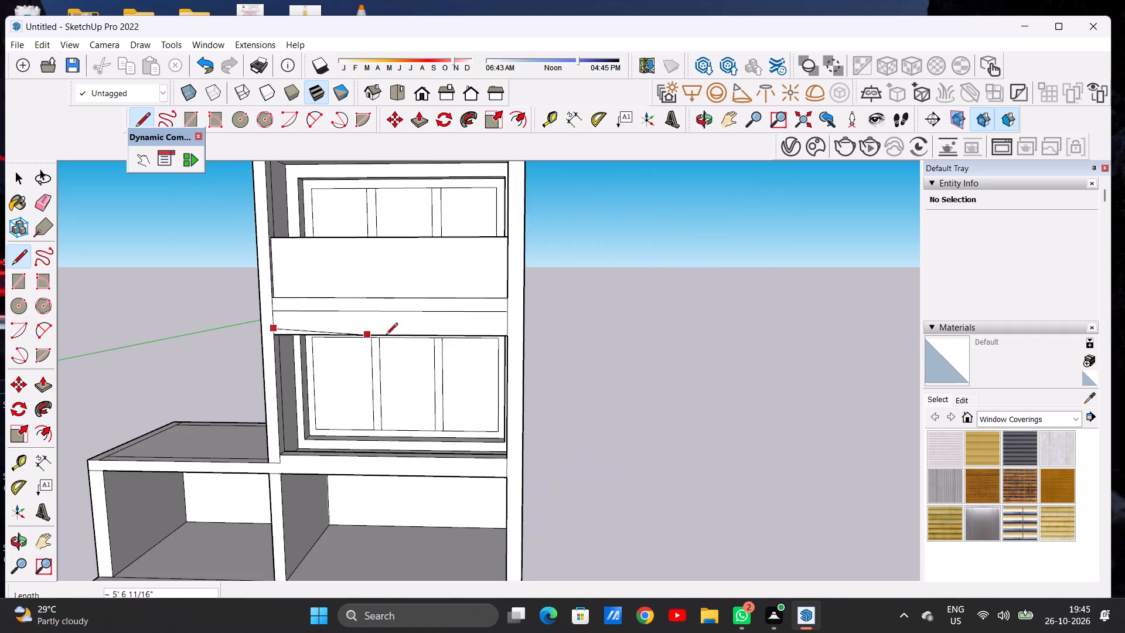
scroll(437, 329, "up", 13)
left_click(670, 328)
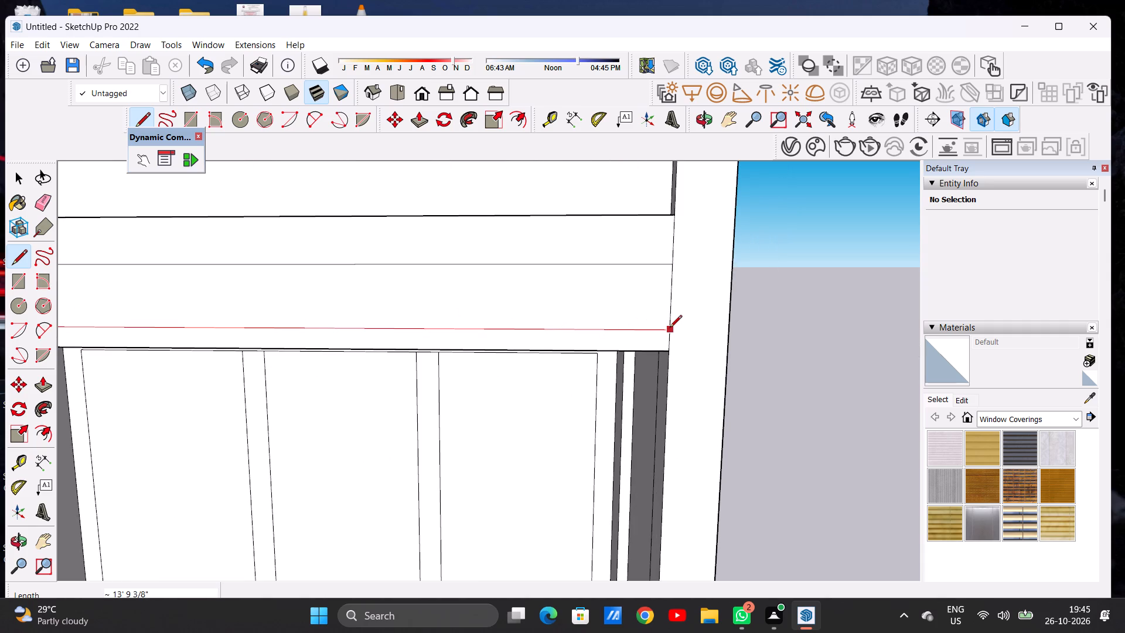
key("space")
Move the upper horizontal line on the beam's front face up about 2 5/8 in.
scroll(682, 353, "down", 18)
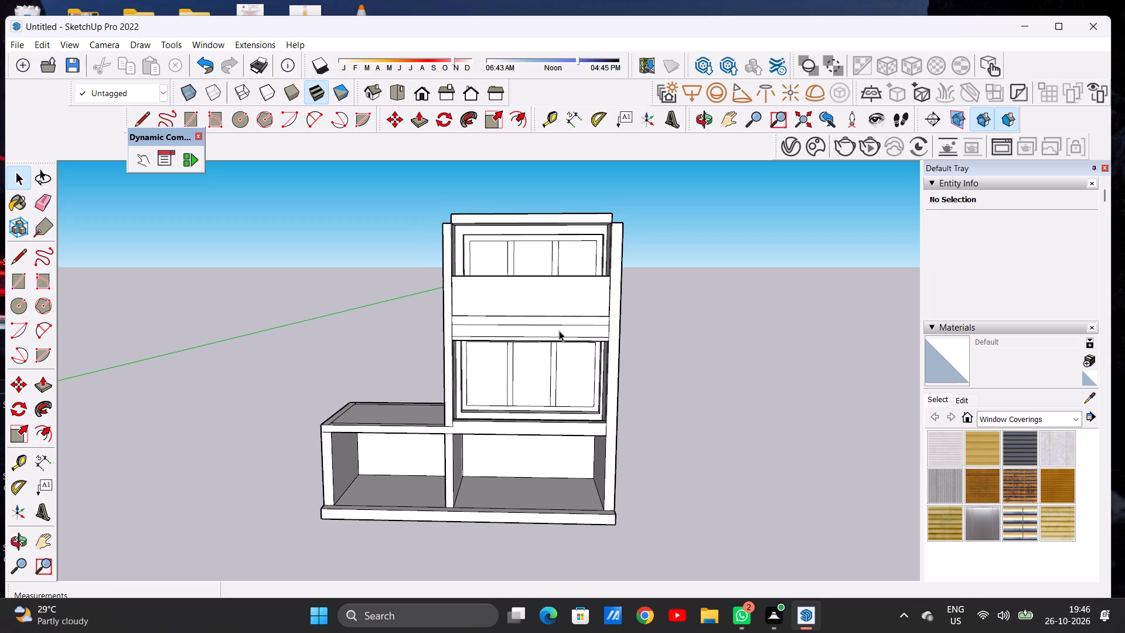
scroll(567, 322, "down", 7)
scroll(582, 323, "up", 14)
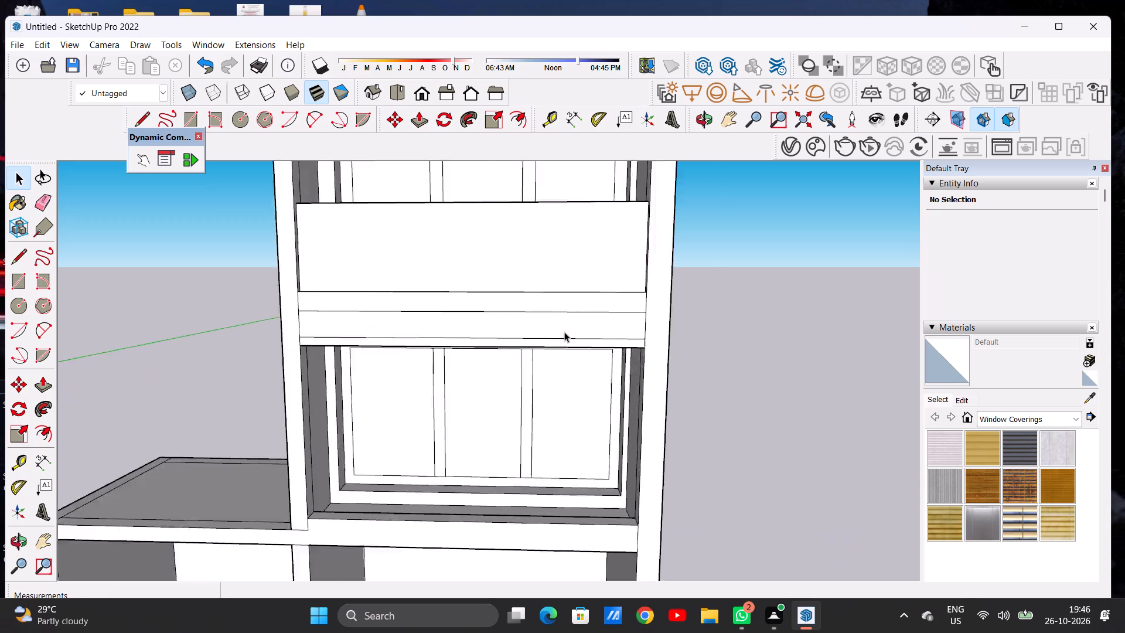
scroll(564, 332, "up", 3)
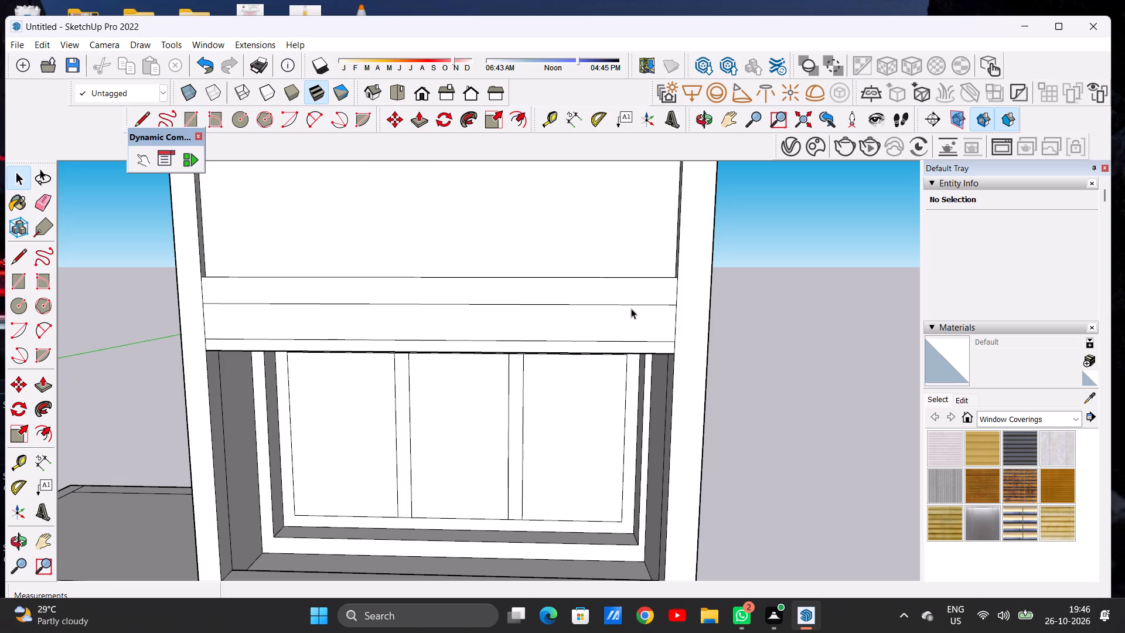
scroll(632, 308, "up", 4)
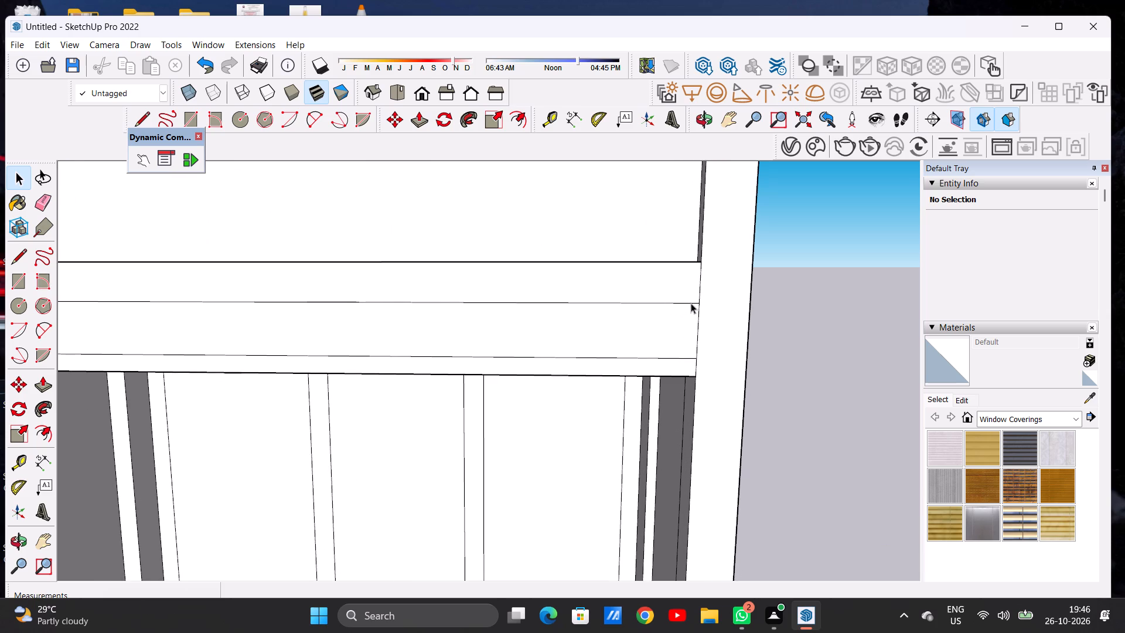
left_click(691, 300)
left_click(814, 286)
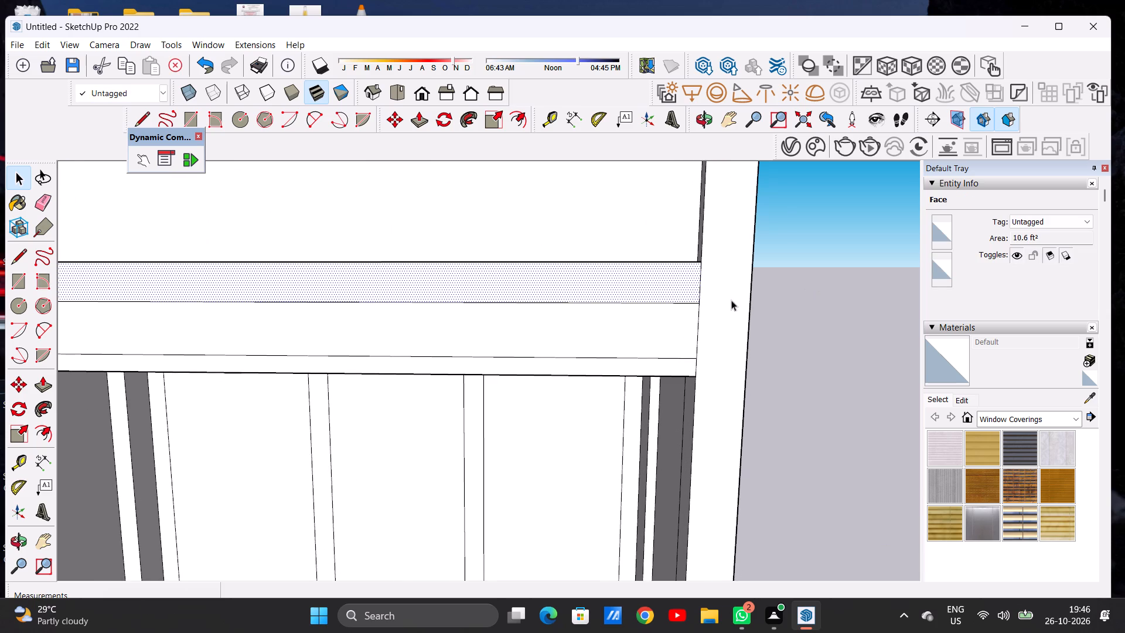
scroll(706, 306, "up", 6)
left_click(690, 299)
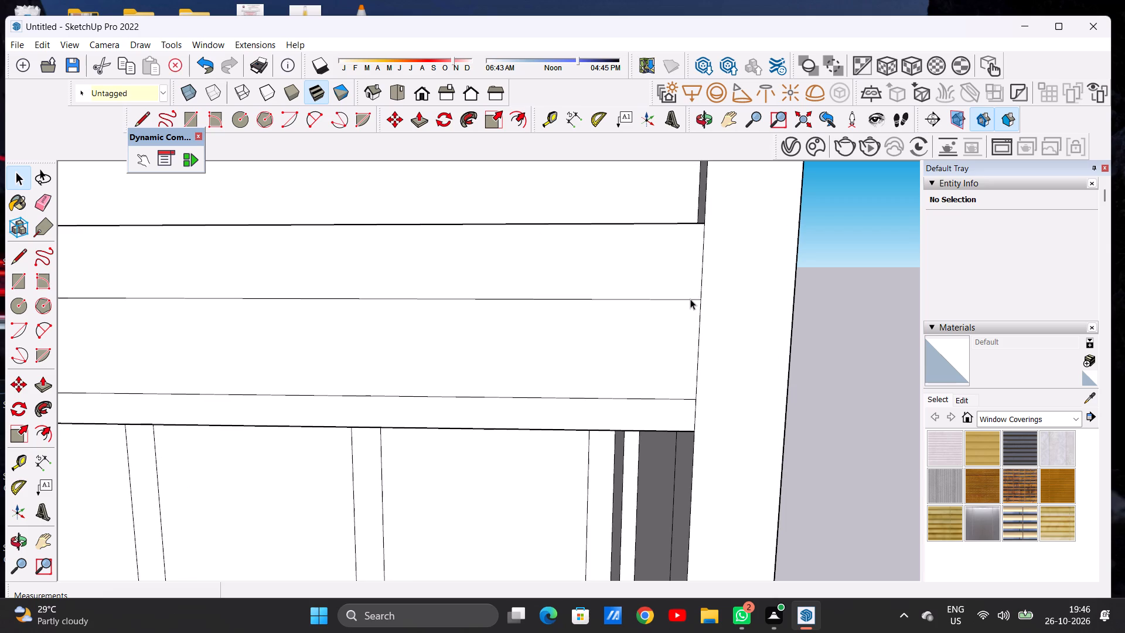
key("m")
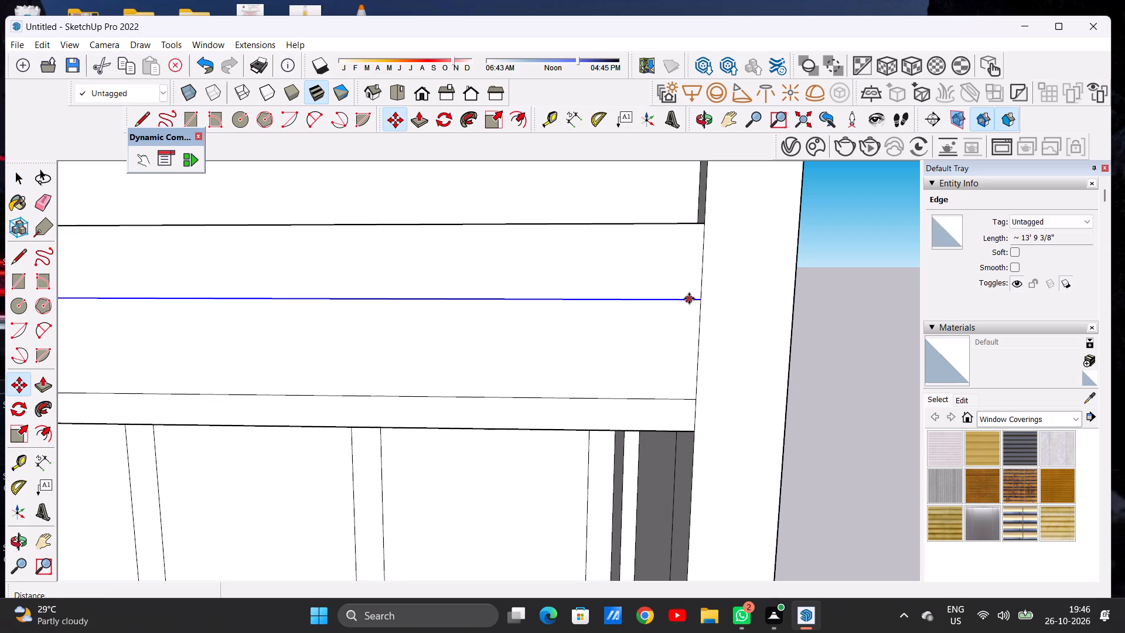
left_click(701, 301)
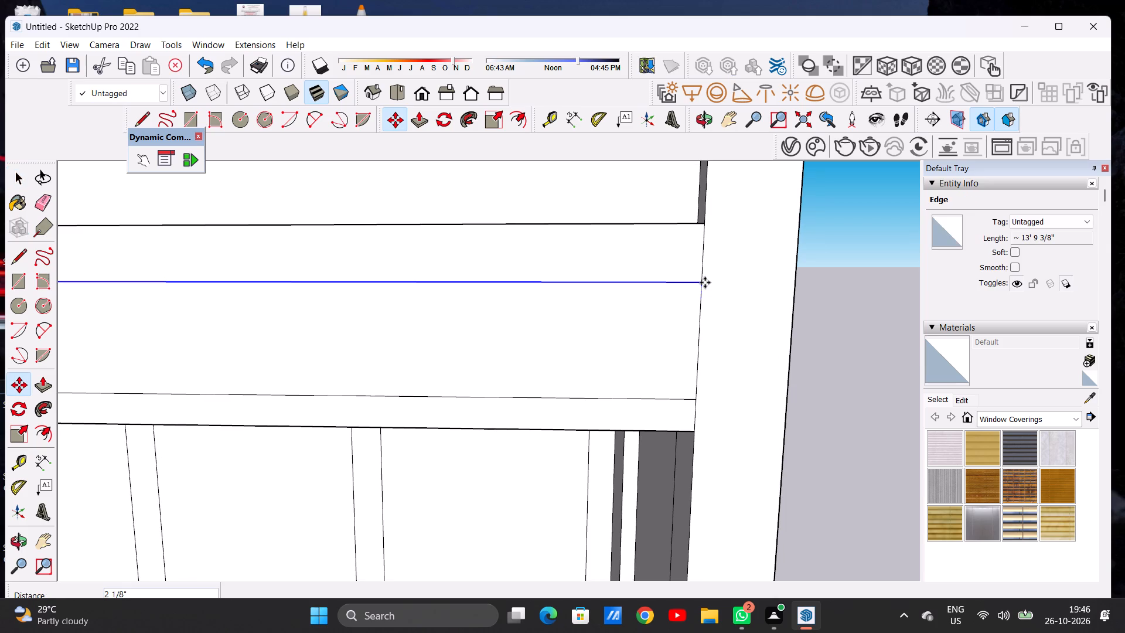
left_click(703, 278)
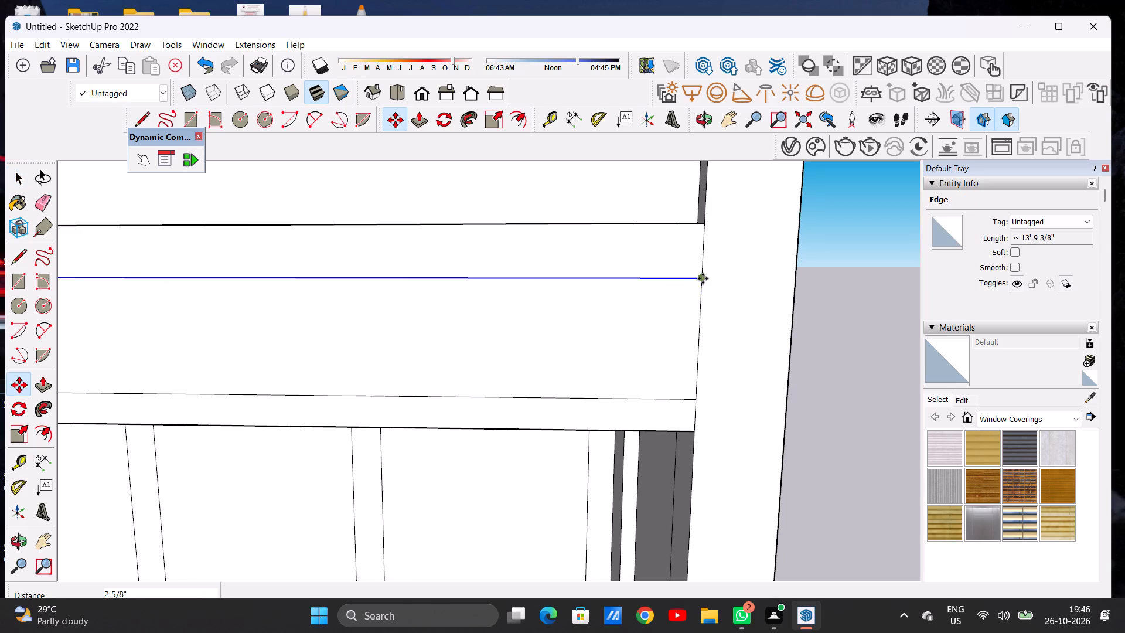
Draw two vertical lines, each about 8 in long, across the first-floor slab band, continuing both edges of the wall between the ground-floor bays.
key("space")
left_click(843, 297)
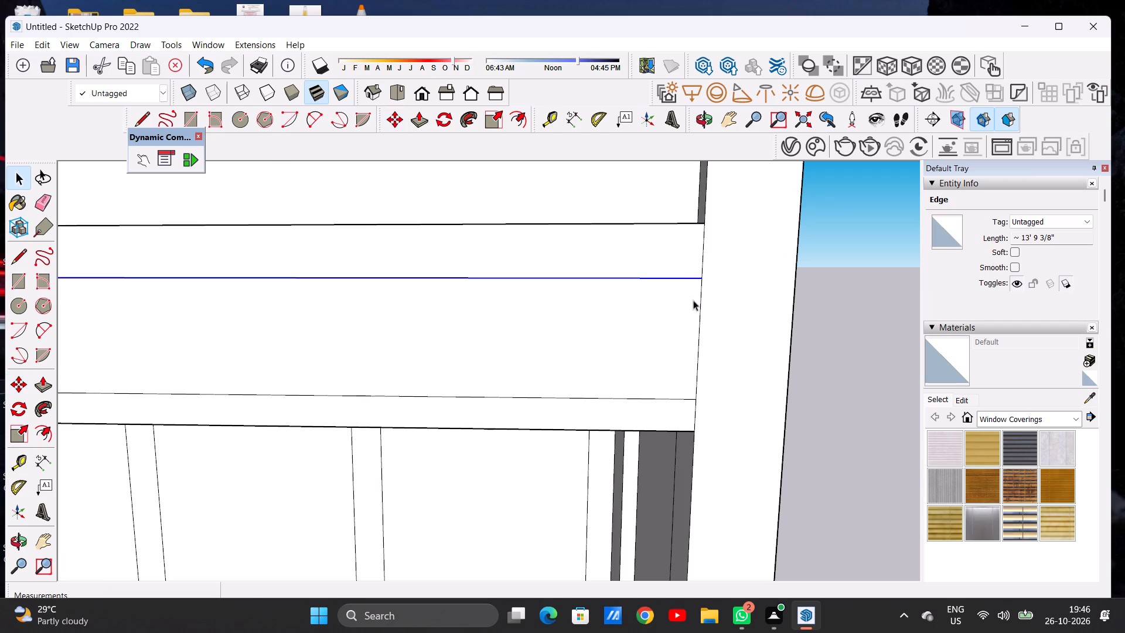
scroll(700, 300, "down", 17)
scroll(628, 346, "down", 3)
scroll(567, 350, "down", 5)
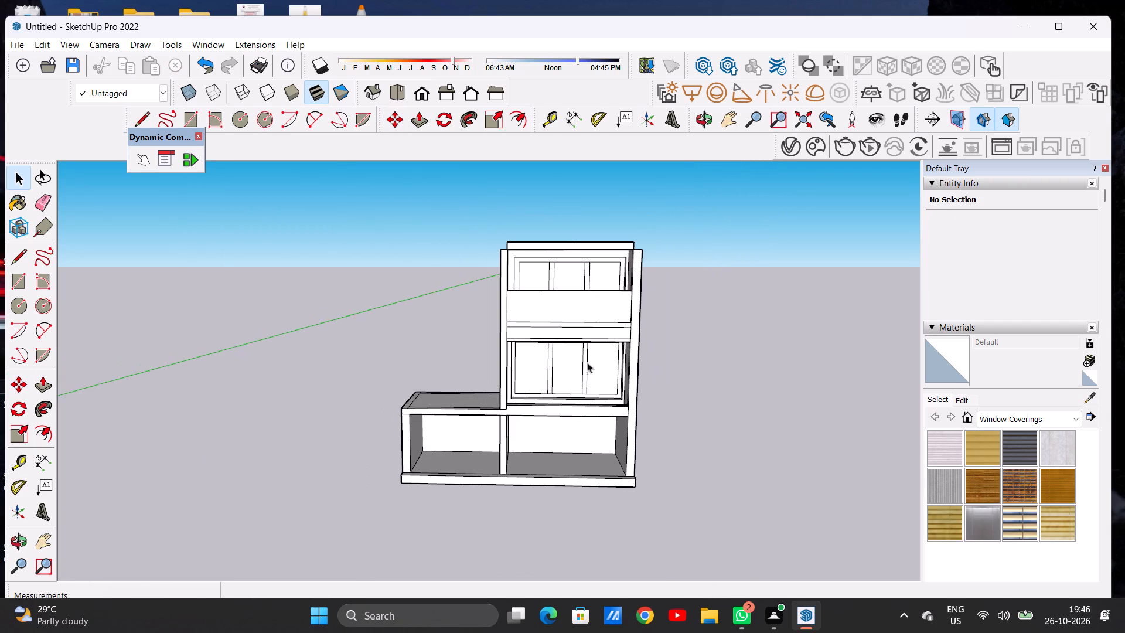
scroll(608, 440, "up", 7)
scroll(338, 375, "up", 7)
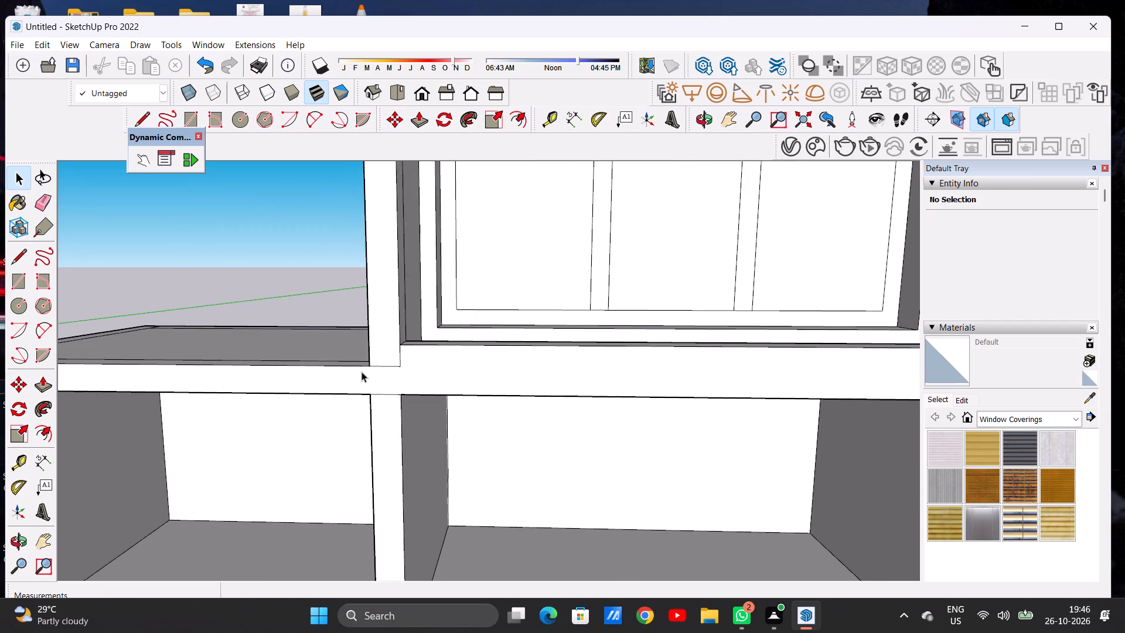
scroll(397, 366, "up", 2)
key("l")
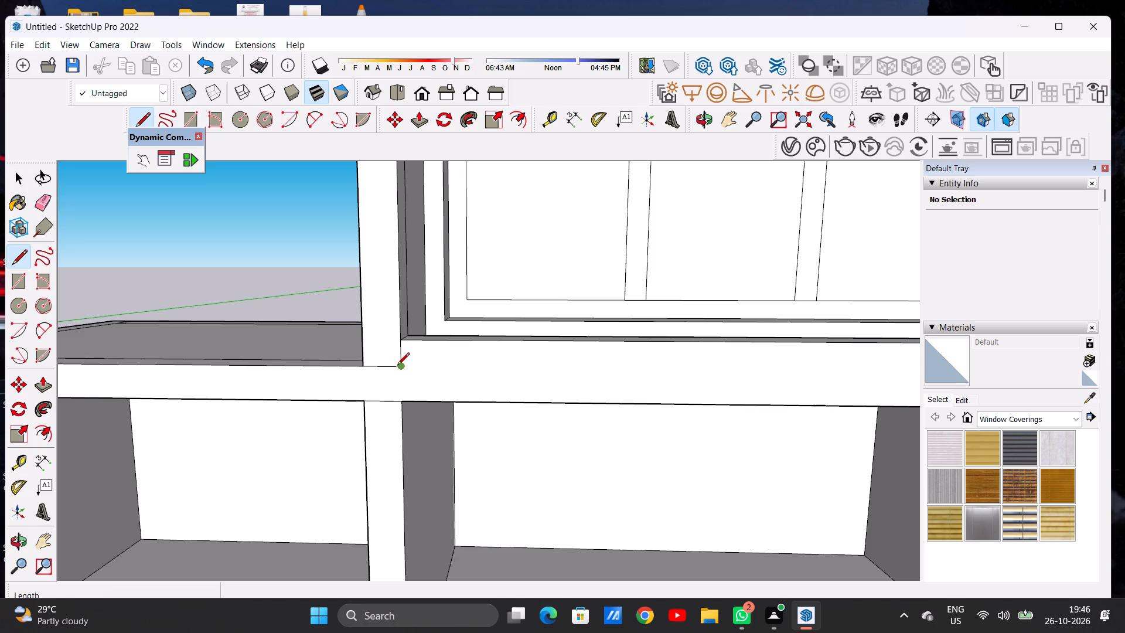
scroll(370, 387, "up", 1)
scroll(370, 388, "down", 1)
scroll(372, 389, "up", 4)
left_click(415, 356)
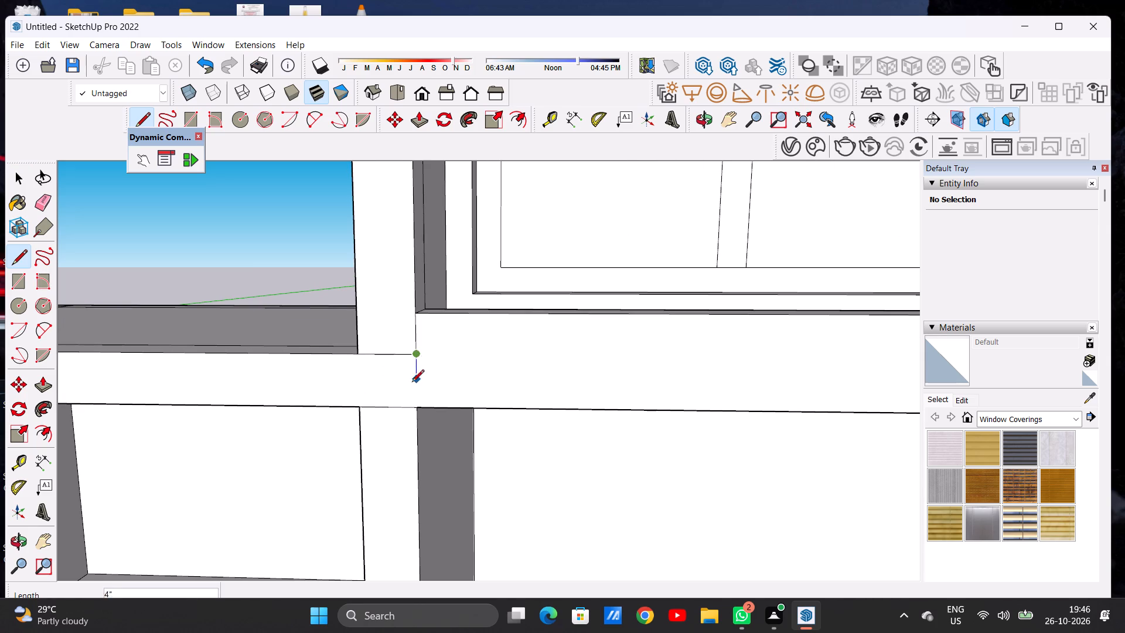
left_click(415, 407)
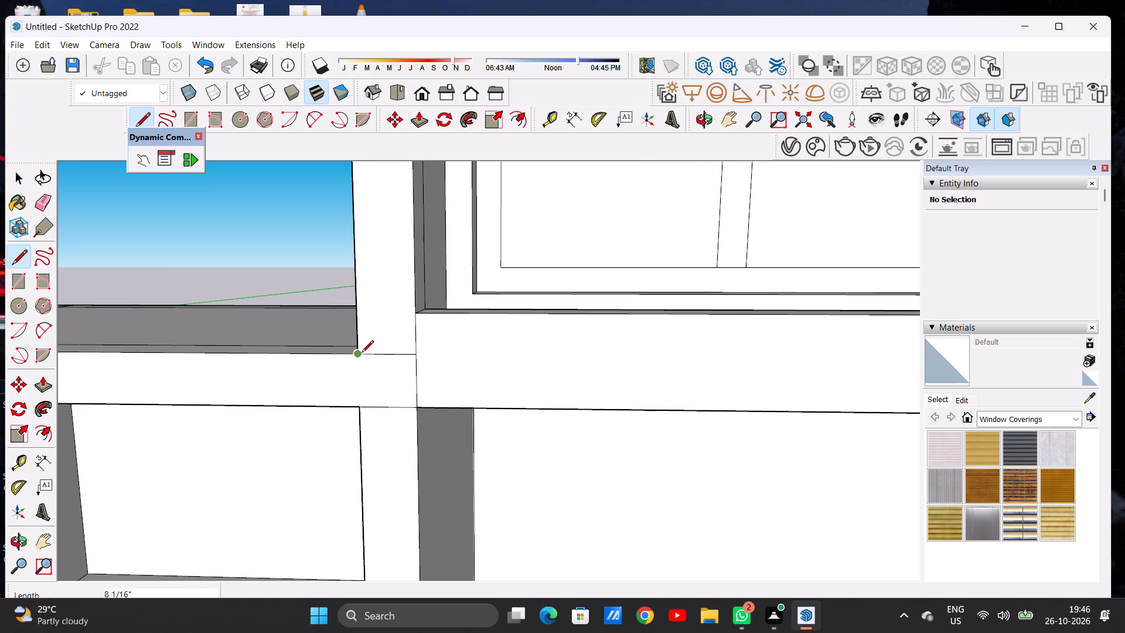
left_click(362, 353)
left_click(363, 403)
key("space")
Examine the whole villa from the front and from above, including the roof slab and the tops of the side walls.
scroll(349, 396, "down", 9)
scroll(370, 391, "up", 3)
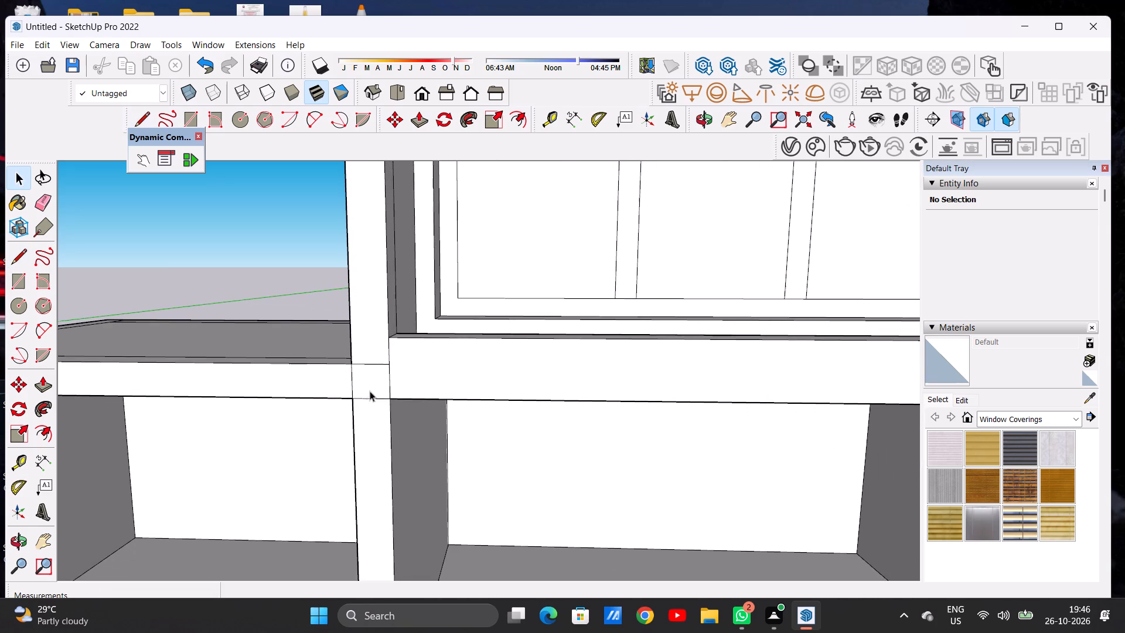
scroll(370, 391, "up", 1)
scroll(500, 370, "down", 12)
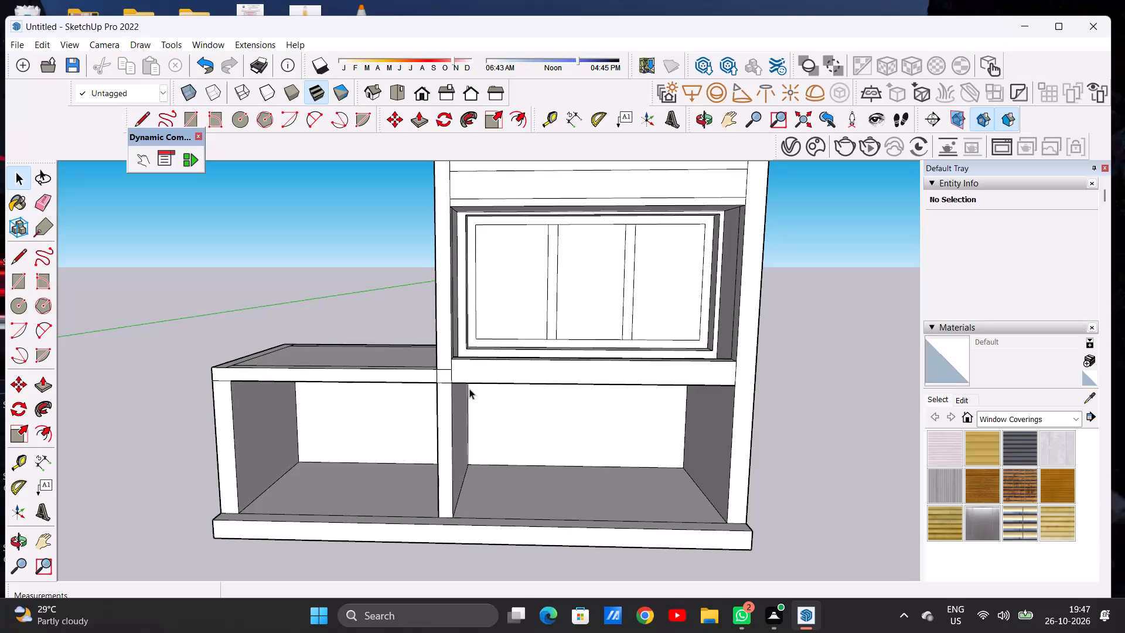
scroll(467, 377, "down", 5)
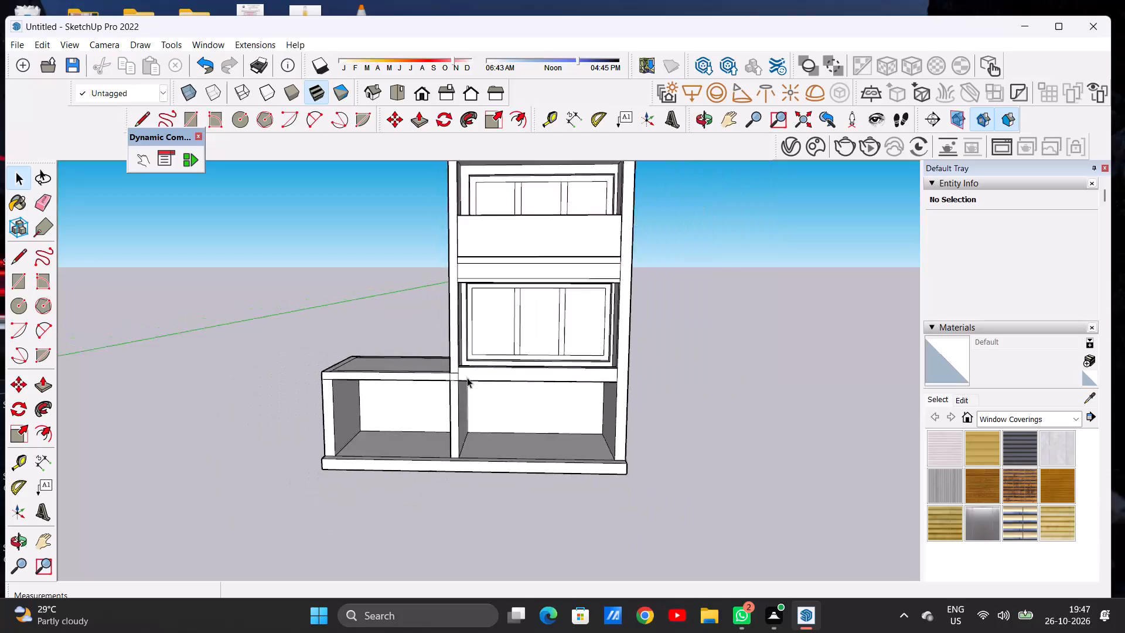
scroll(467, 377, "down", 16)
scroll(535, 319, "up", 3)
scroll(530, 316, "down", 1)
scroll(530, 316, "up", 13)
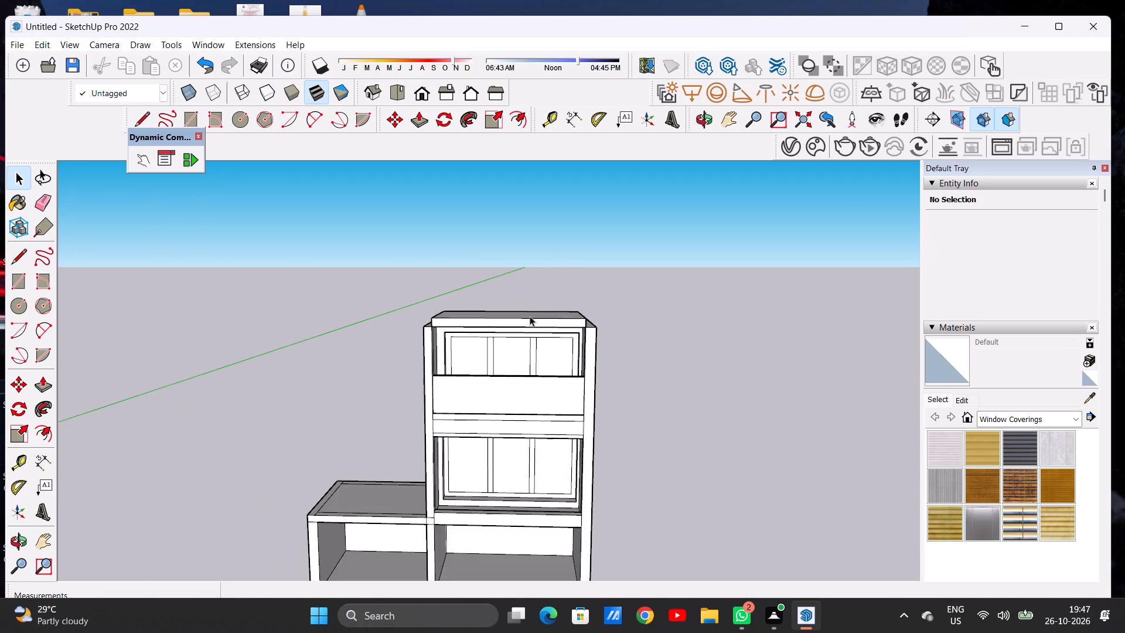
middle_click_drag(537, 322, 541, 341)
scroll(491, 314, "up", 1)
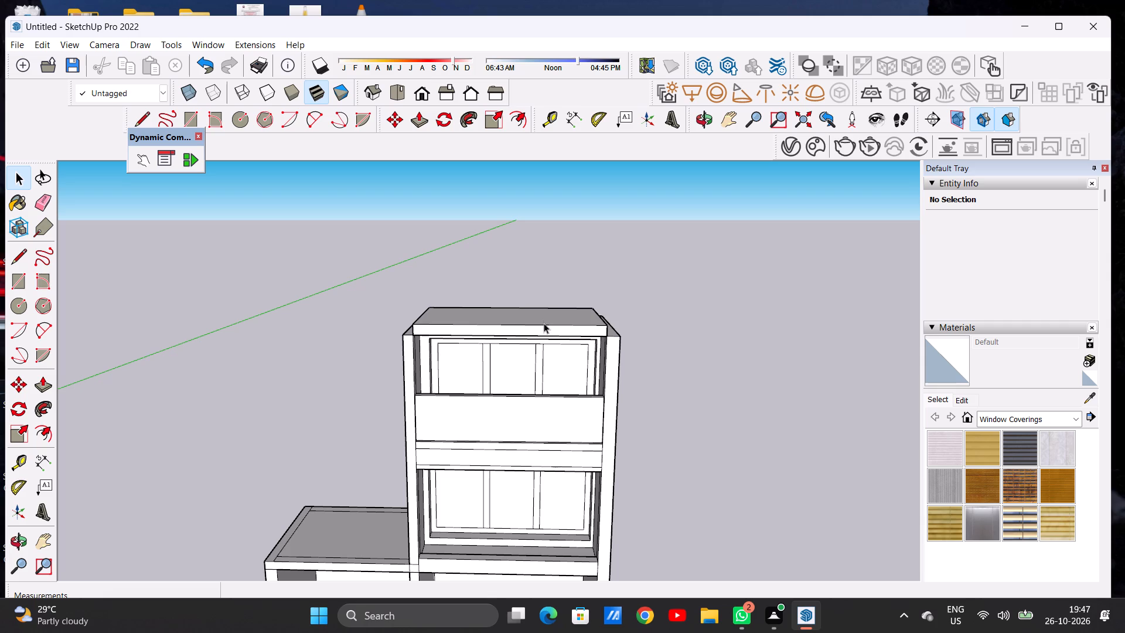
scroll(545, 323, "down", 3)
scroll(588, 325, "up", 5)
middle_click_drag(588, 345, 444, 363)
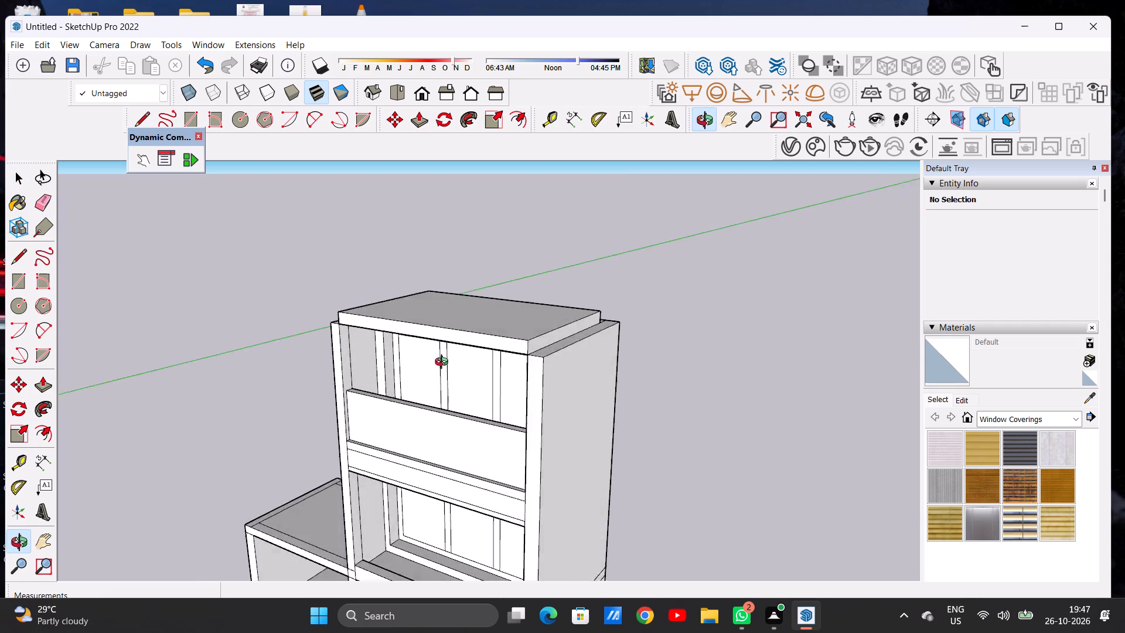
middle_click_drag(444, 363, 530, 390)
scroll(579, 342, "down", 8)
scroll(572, 362, "up", 6)
scroll(643, 326, "down", 4)
middle_click_drag(623, 352, 396, 345)
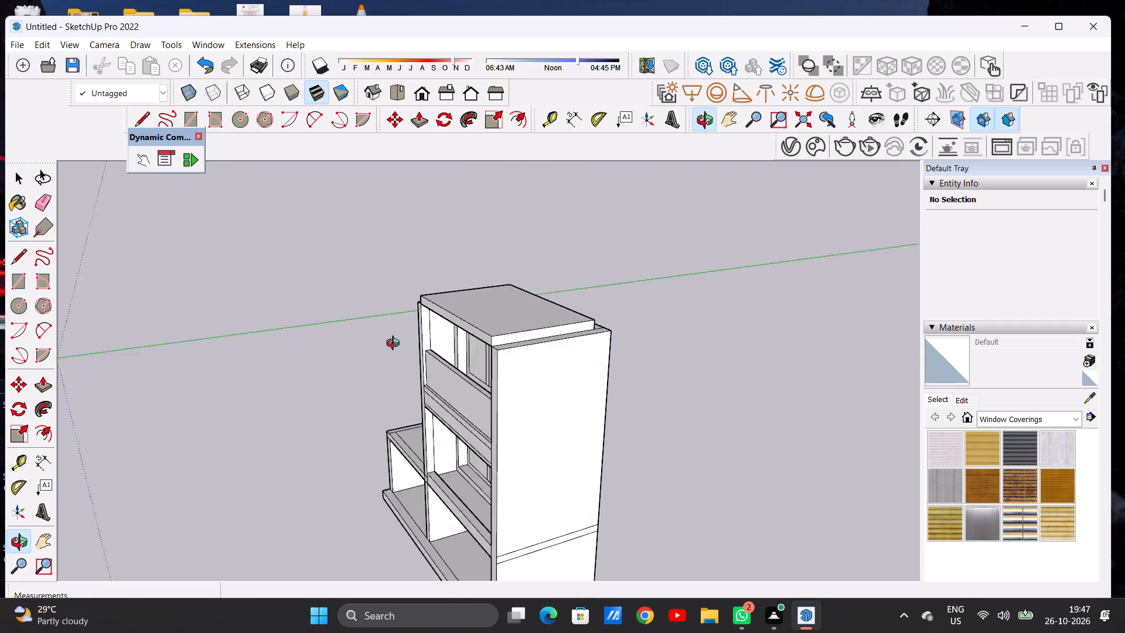
middle_click_drag(396, 345, 587, 373)
scroll(602, 351, "up", 2)
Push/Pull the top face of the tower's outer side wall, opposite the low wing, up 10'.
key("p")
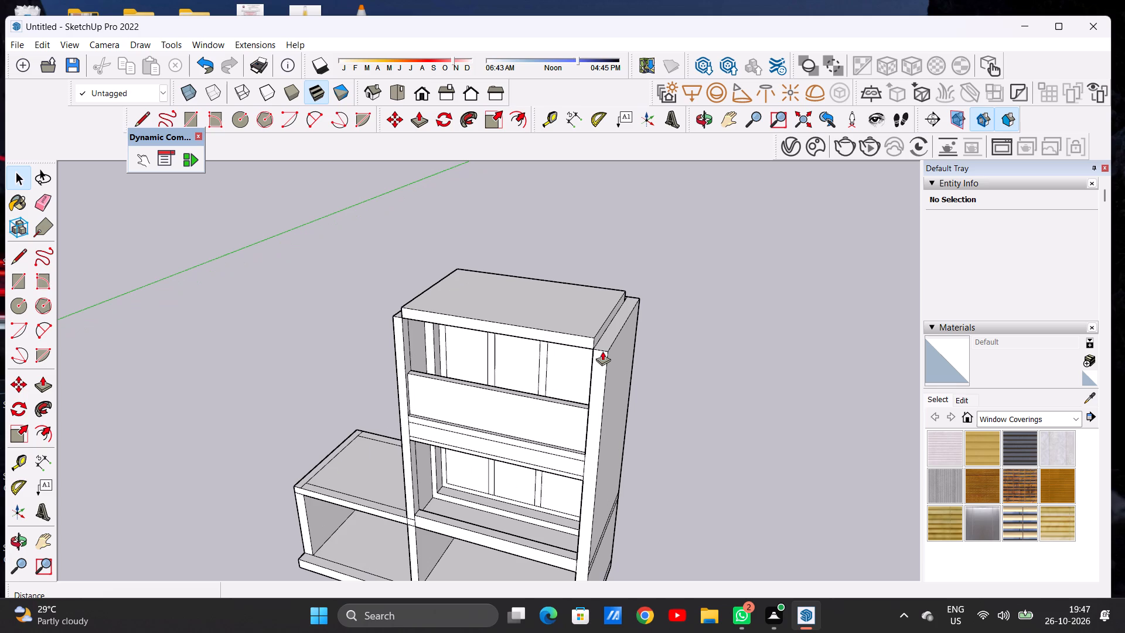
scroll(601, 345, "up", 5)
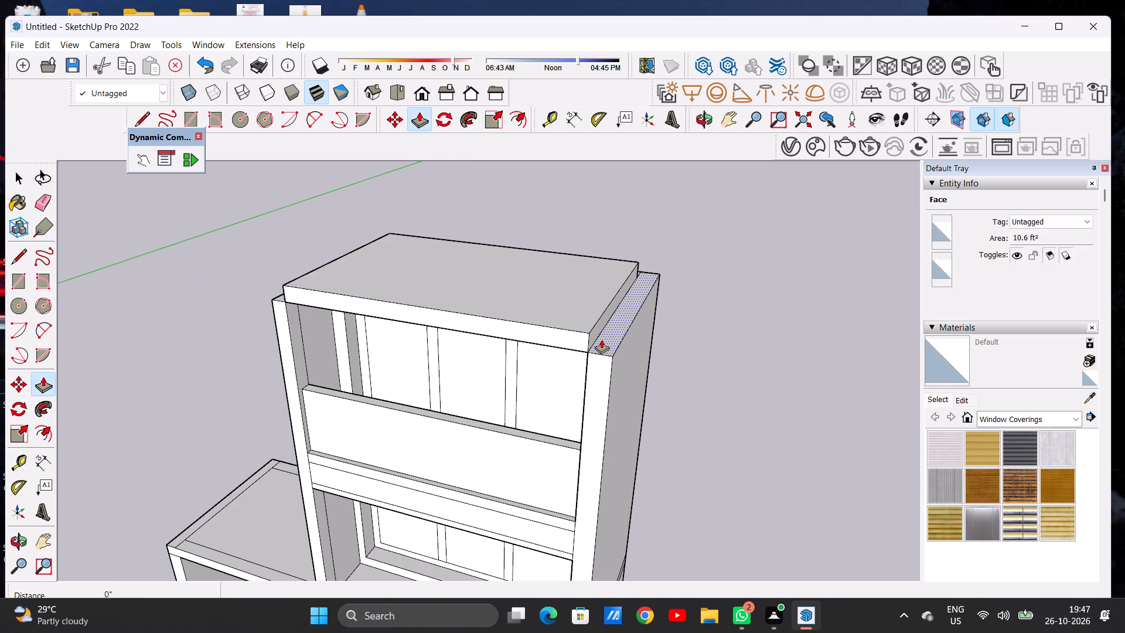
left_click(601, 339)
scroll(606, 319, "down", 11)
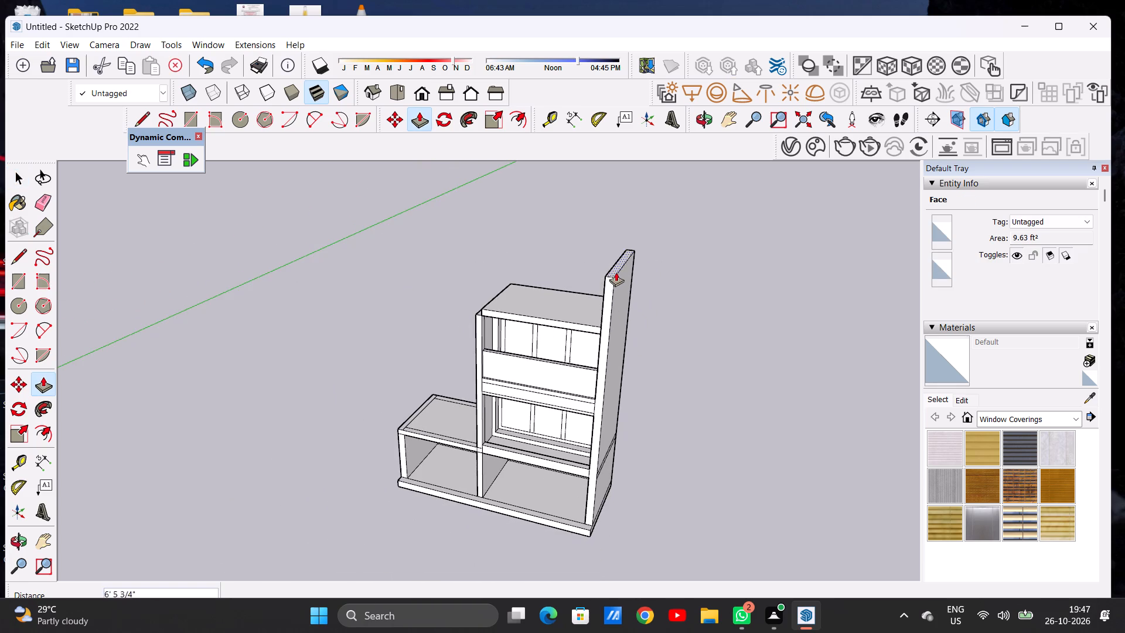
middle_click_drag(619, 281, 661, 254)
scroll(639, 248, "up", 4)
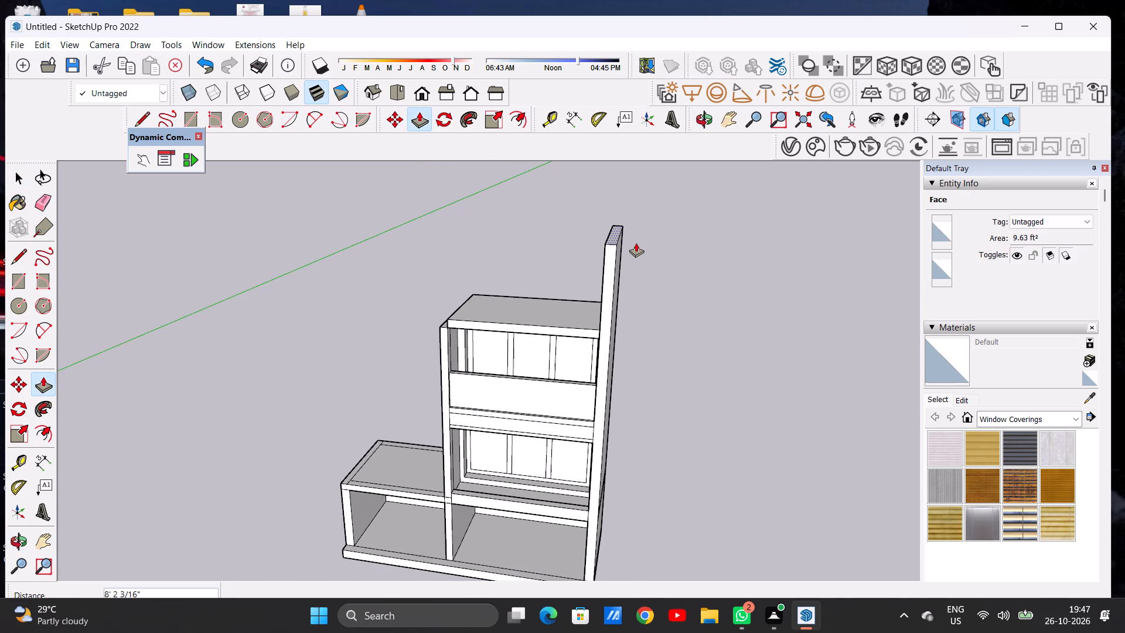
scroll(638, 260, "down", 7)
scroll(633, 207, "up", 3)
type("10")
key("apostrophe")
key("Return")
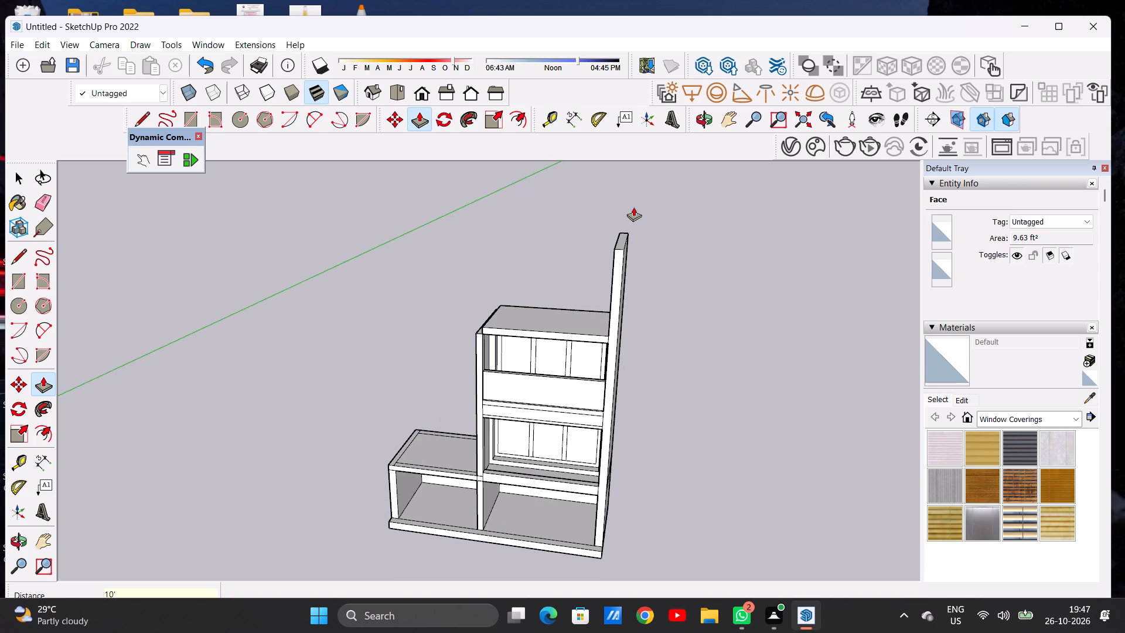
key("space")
Examine the raised outer side wall's height against the rest of the villa from several angles.
scroll(633, 207, "down", 5)
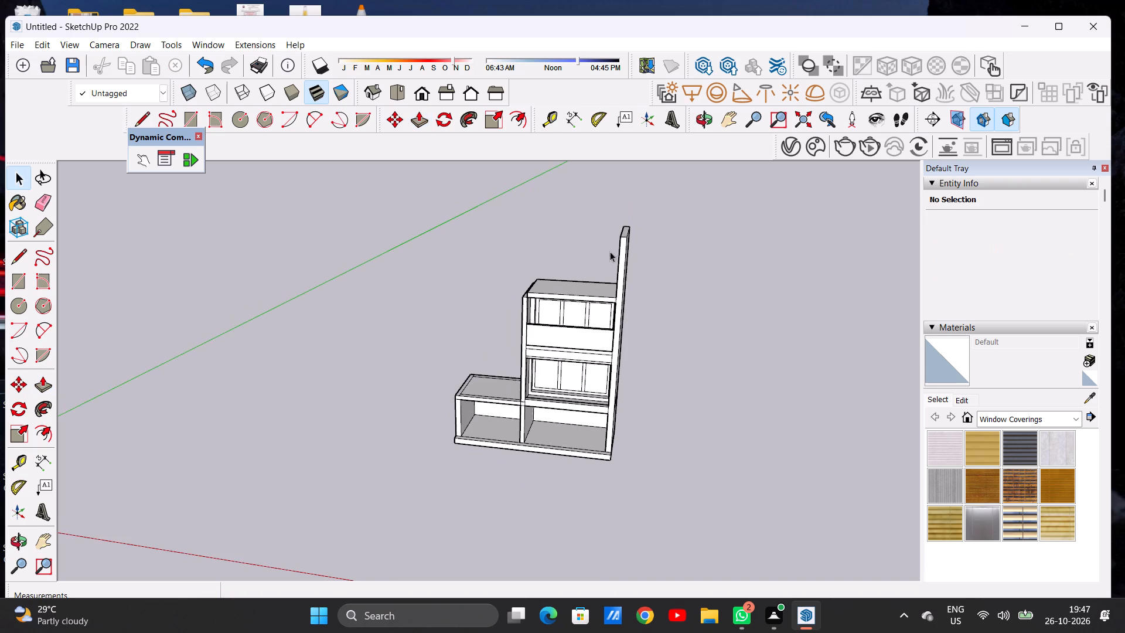
middle_click_drag(630, 260, 708, 224)
scroll(608, 264, "up", 6)
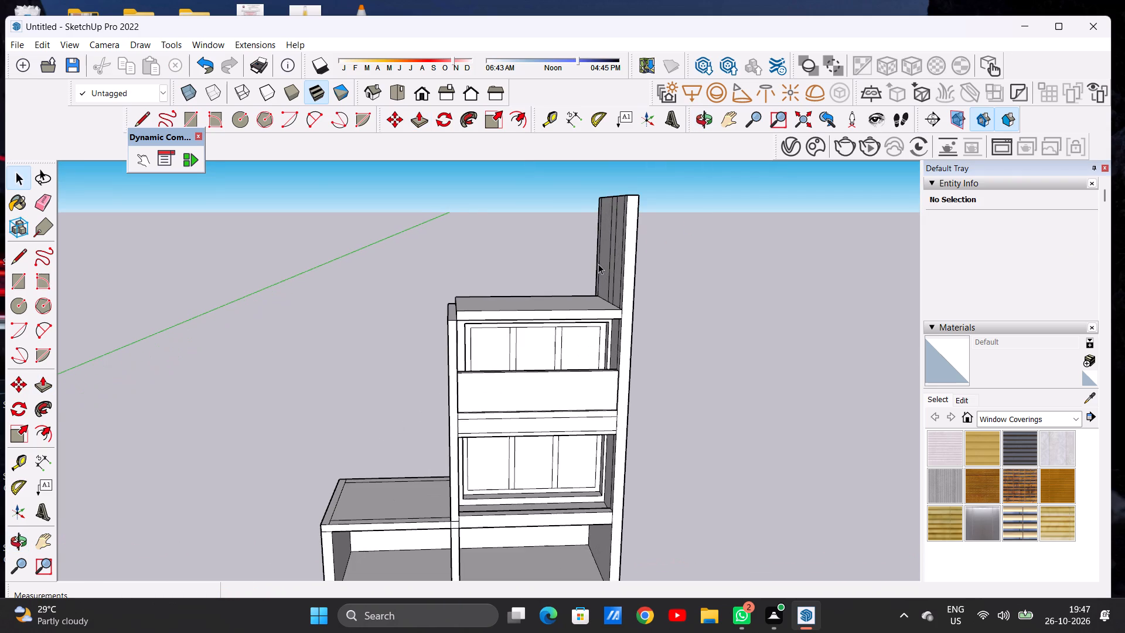
scroll(603, 284, "down", 4)
middle_click_drag(587, 304, 735, 332)
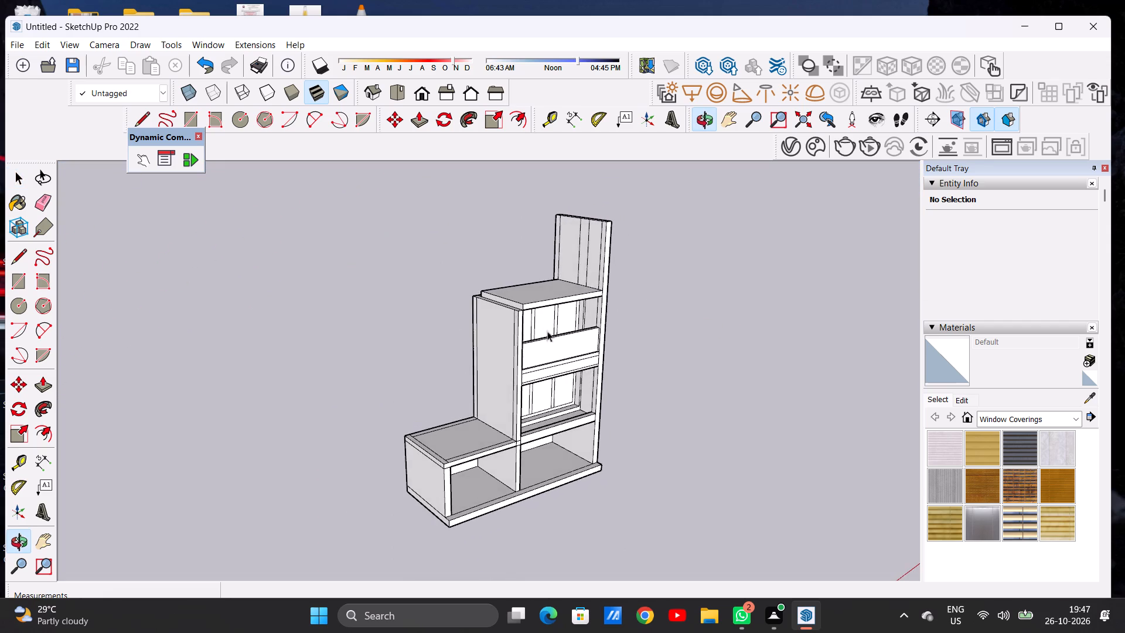
scroll(521, 309, "up", 4)
scroll(472, 284, "up", 1)
middle_click_drag(475, 285, 428, 332)
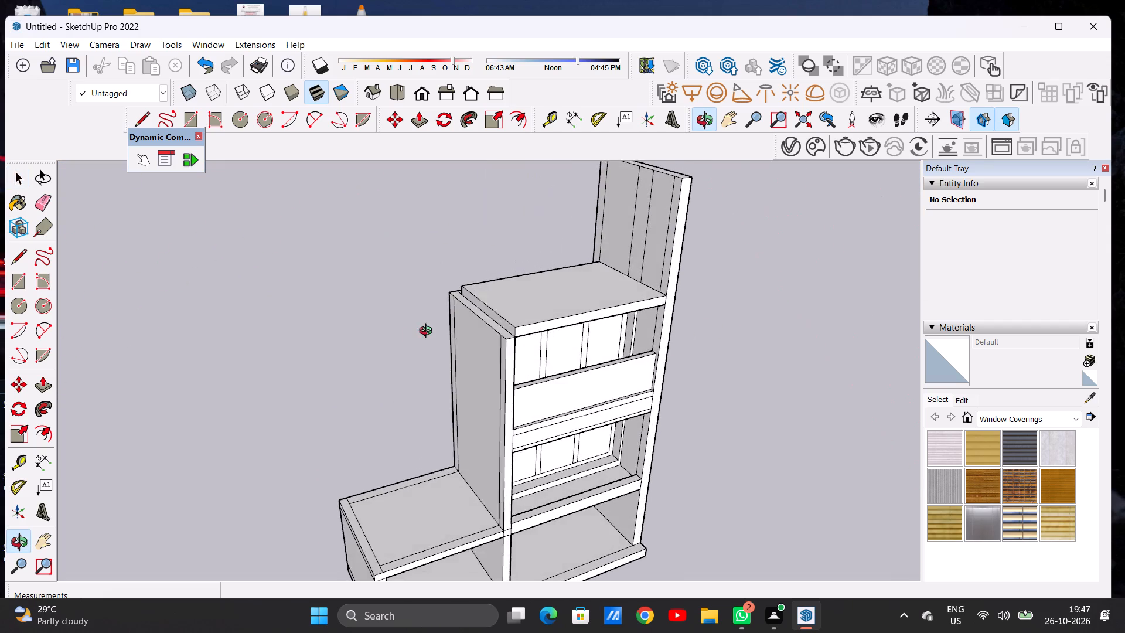
middle_click_drag(428, 332, 416, 339)
scroll(483, 307, "down", 4)
middle_click_drag(571, 309, 493, 273)
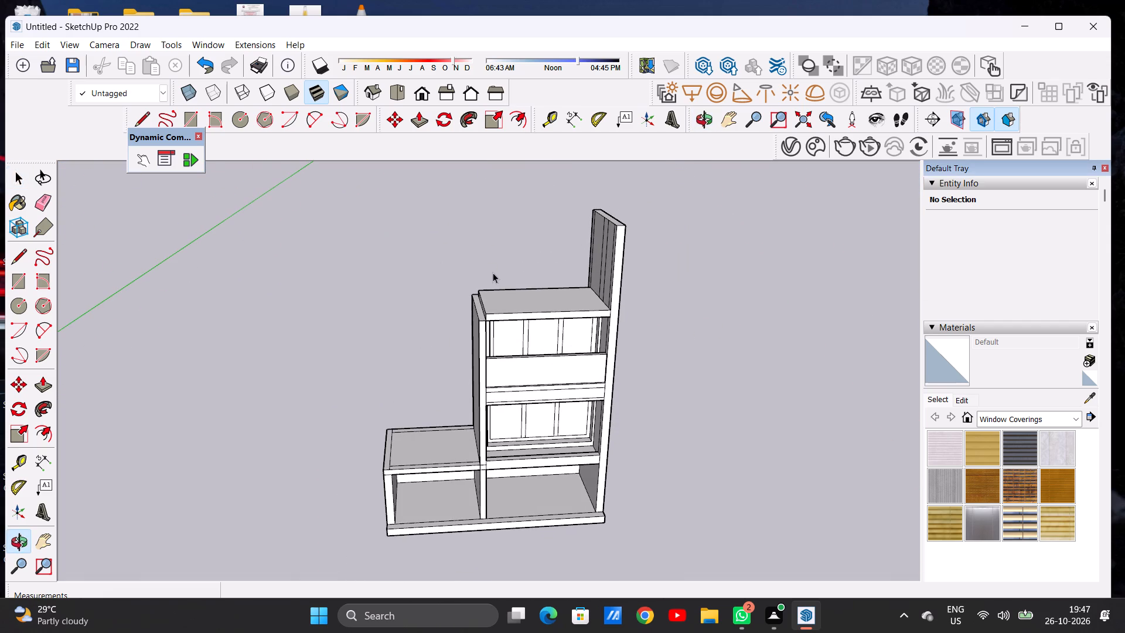
scroll(565, 342, "down", 6)
middle_click_drag(632, 345, 596, 297)
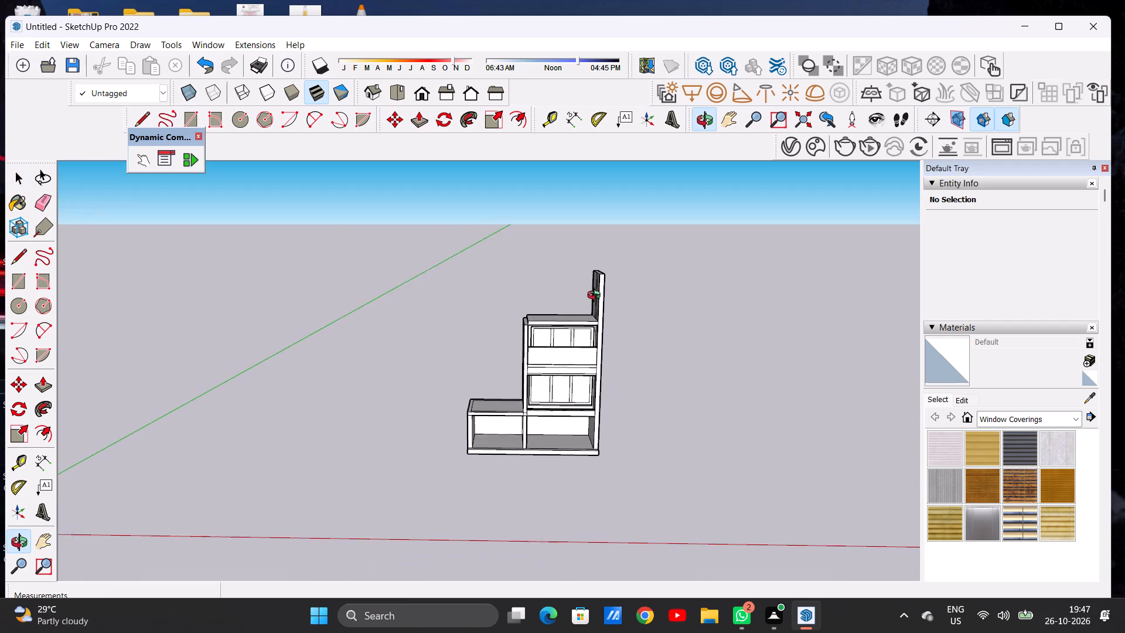
middle_click_drag(596, 297, 596, 295)
scroll(594, 355, "down", 5)
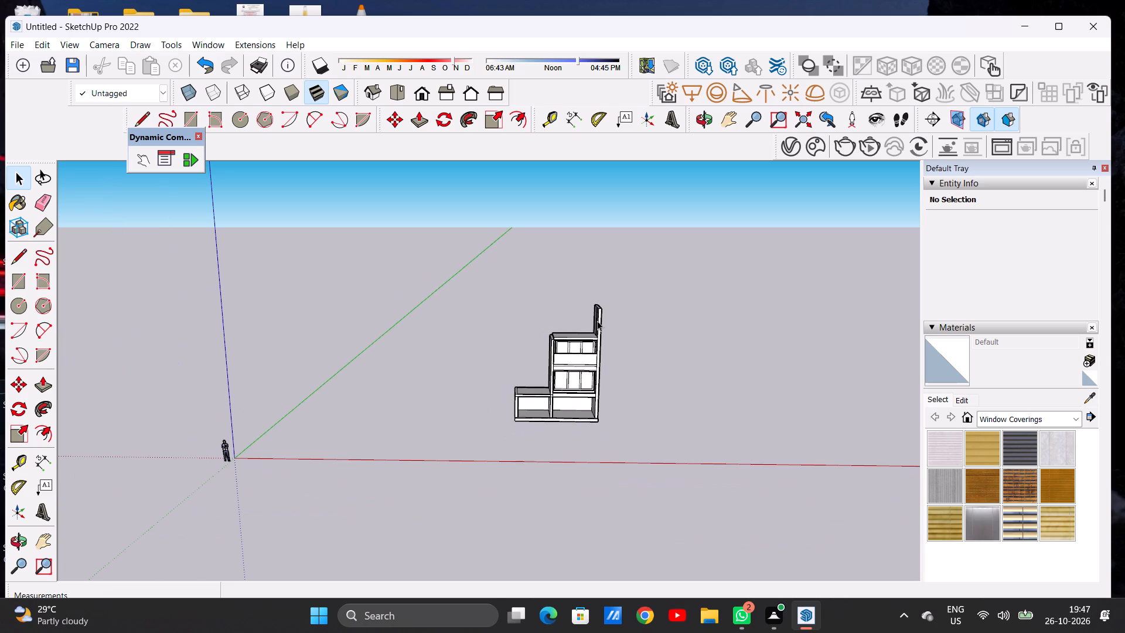
scroll(597, 316, "up", 7)
middle_click_drag(599, 347, 640, 385)
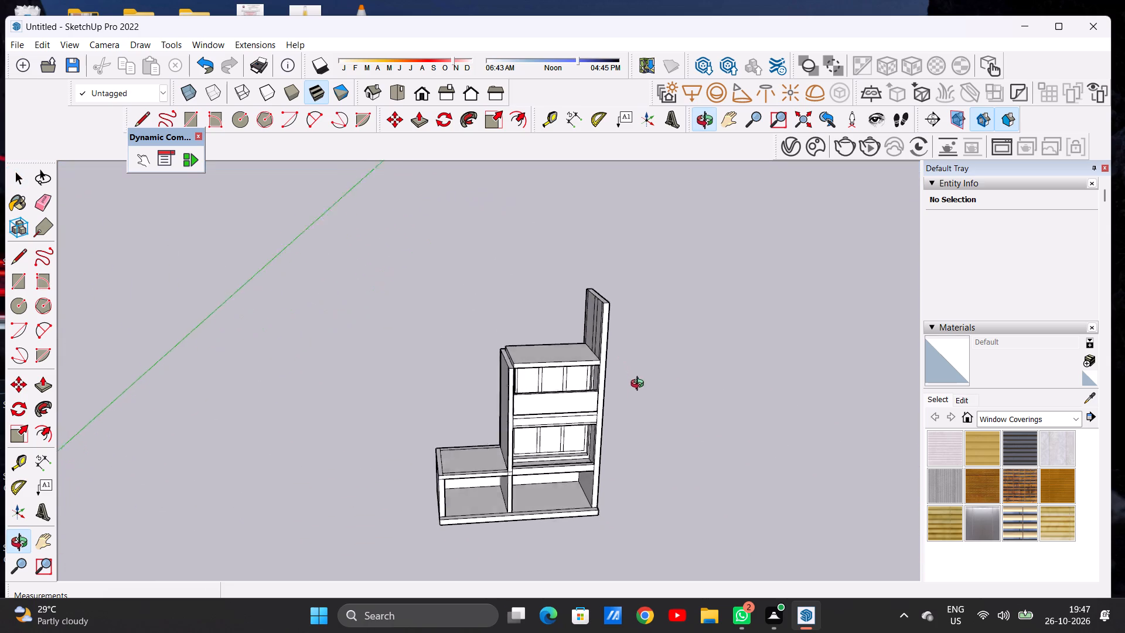
middle_click_drag(640, 385, 635, 396)
scroll(593, 305, "up", 16)
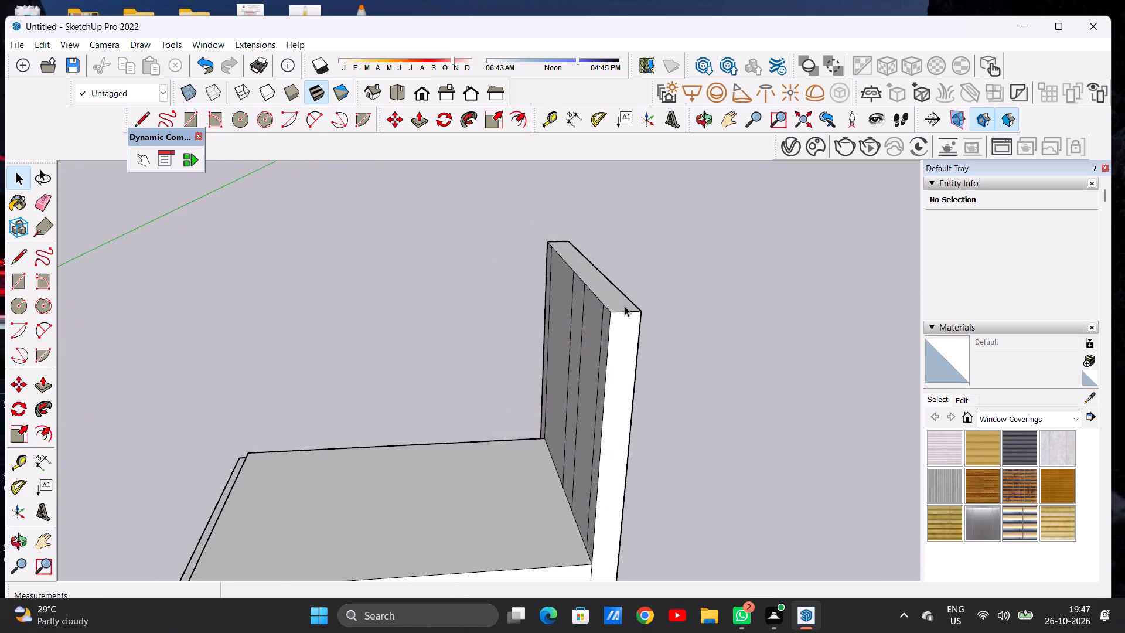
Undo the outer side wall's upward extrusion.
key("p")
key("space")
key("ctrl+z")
Push/Pull the top face of the tower's outer side wall, opposite the low wing, up 8'.
scroll(589, 309, "down", 1)
scroll(588, 308, "up", 1)
scroll(588, 307, "down", 4)
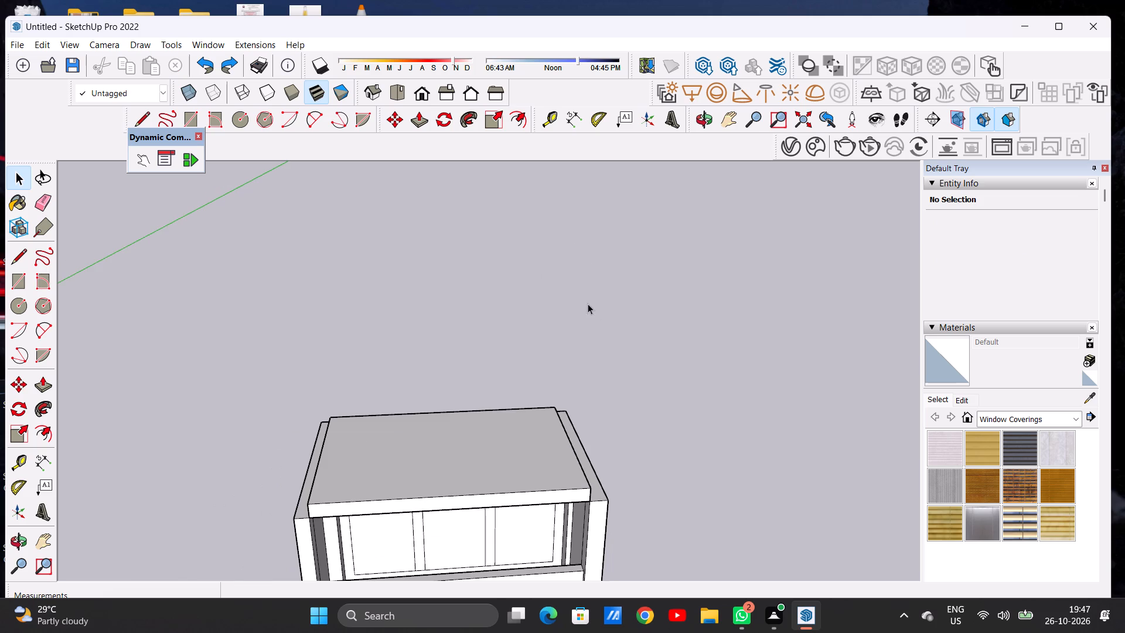
key("p")
scroll(601, 476, "up", 6)
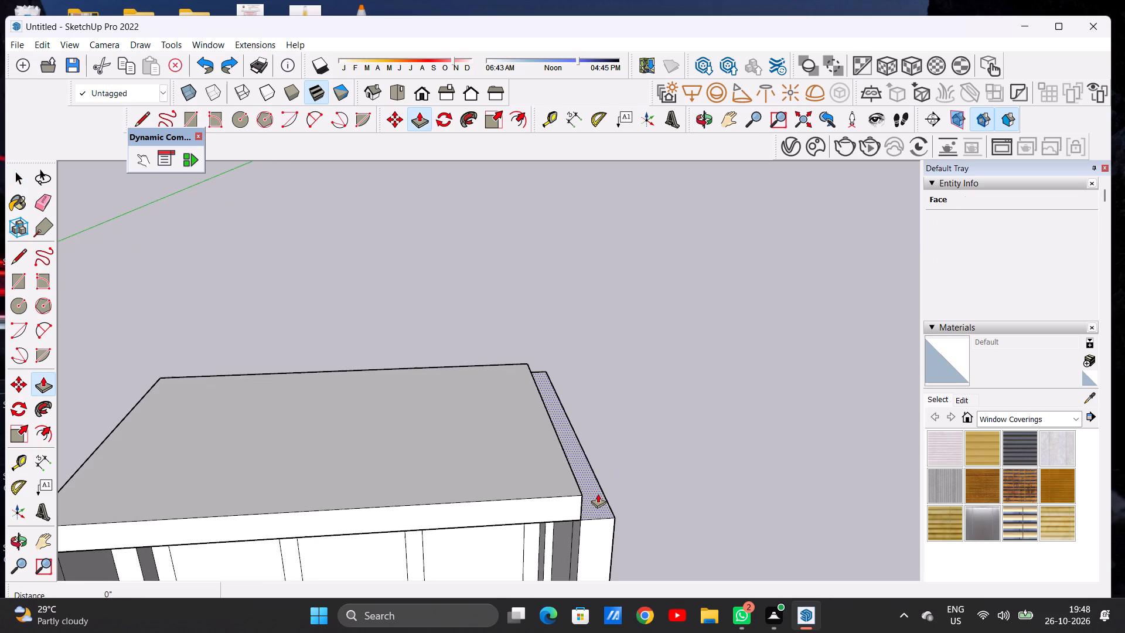
left_click(598, 494)
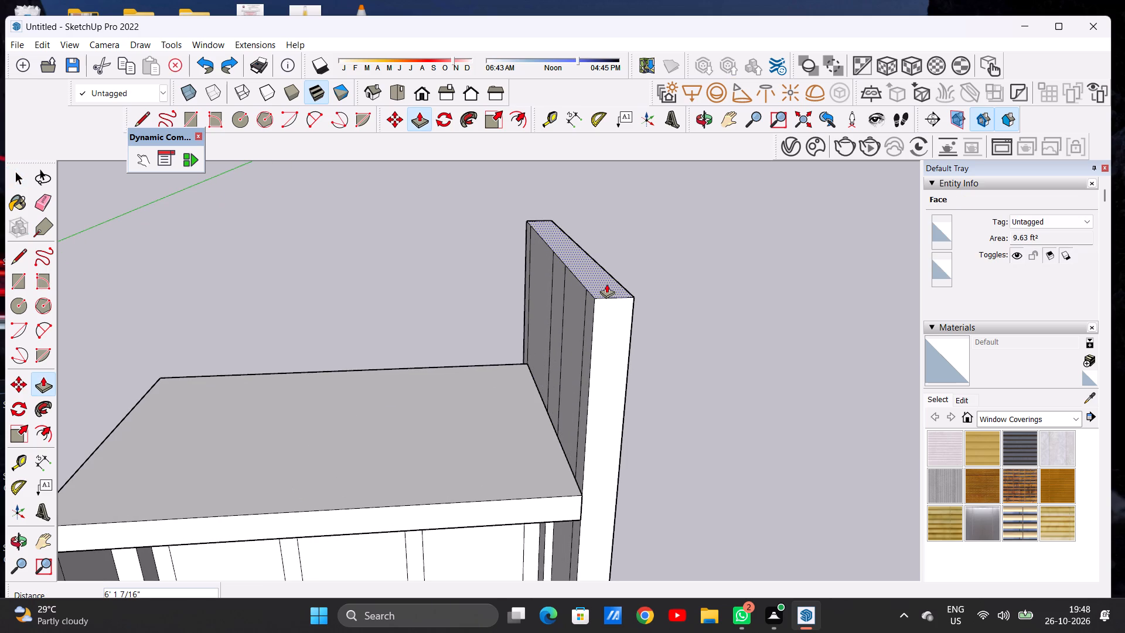
type("8'")
key("Return")
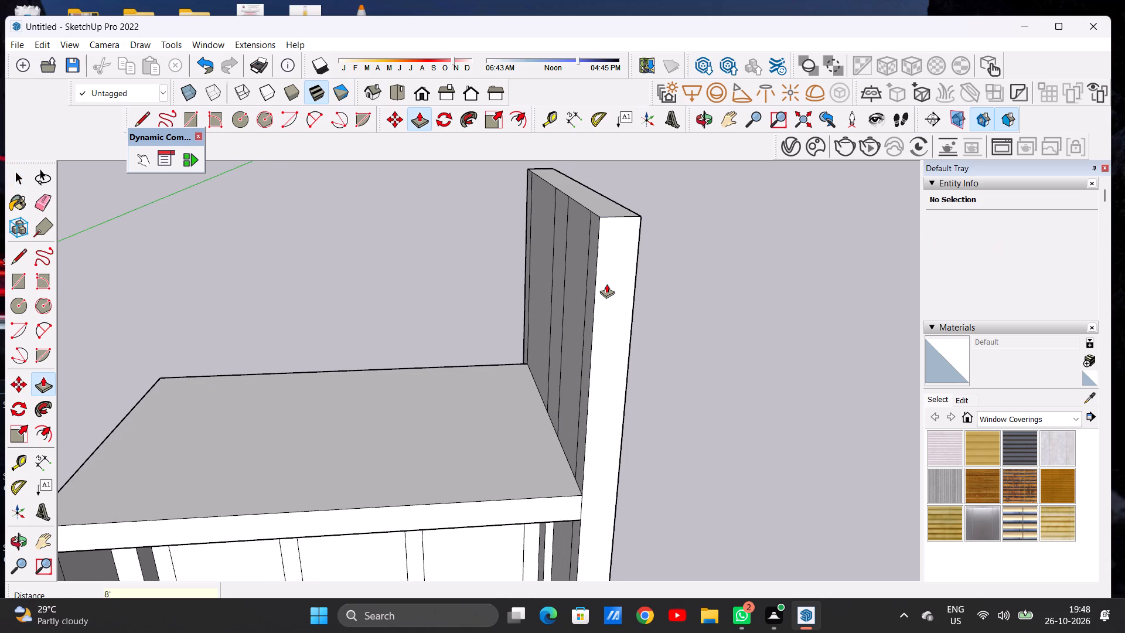
key("space")
Push/Pull the top face of the tower's side wall beside the low wing up 8', level with the opposite wall.
scroll(602, 294, "down", 10)
middle_click_drag(430, 332, 471, 332)
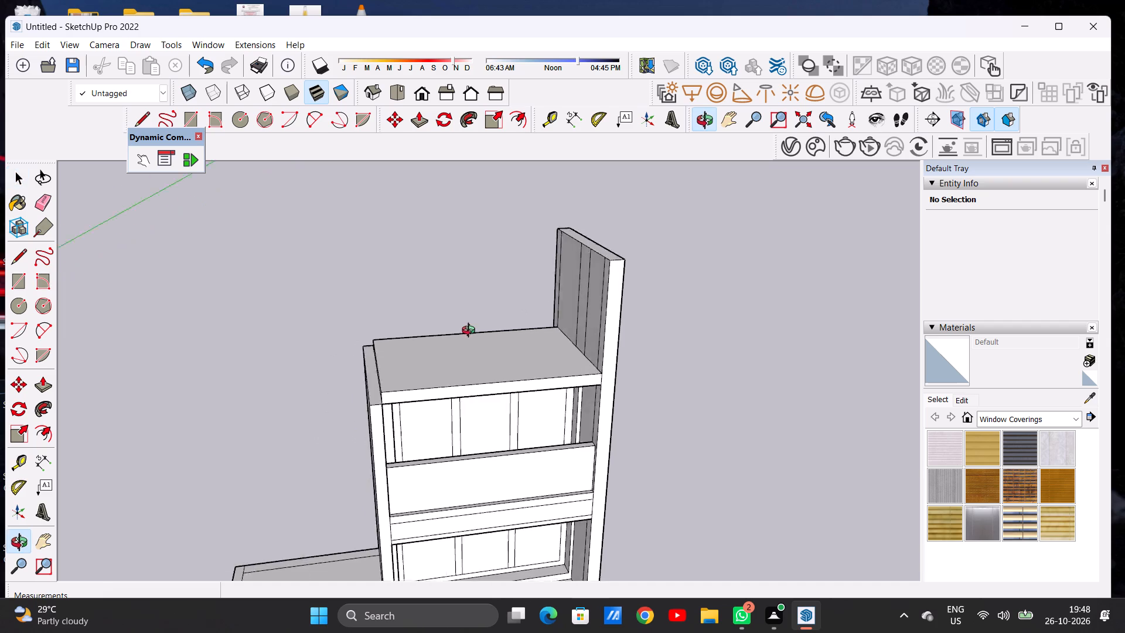
middle_click_drag(471, 332, 583, 331)
scroll(510, 278, "down", 4)
scroll(449, 368, "up", 7)
middle_click_drag(433, 383, 347, 430)
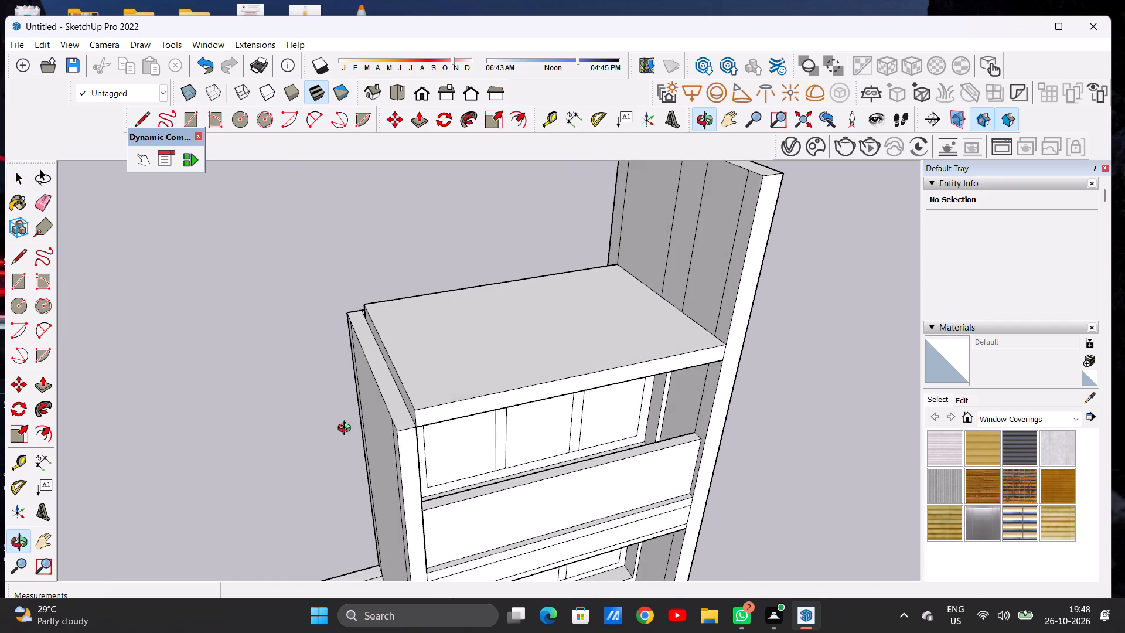
middle_click_drag(347, 430, 339, 440)
key("p")
scroll(378, 422, "up", 6)
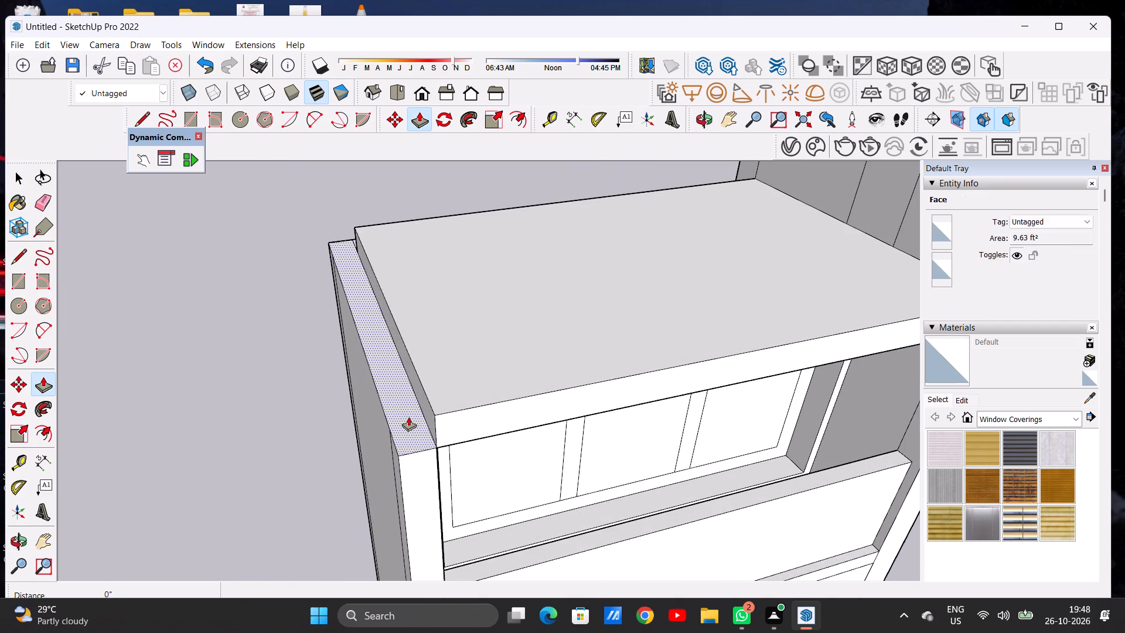
left_click(409, 417)
scroll(412, 389, "down", 20)
scroll(412, 389, "down", 2)
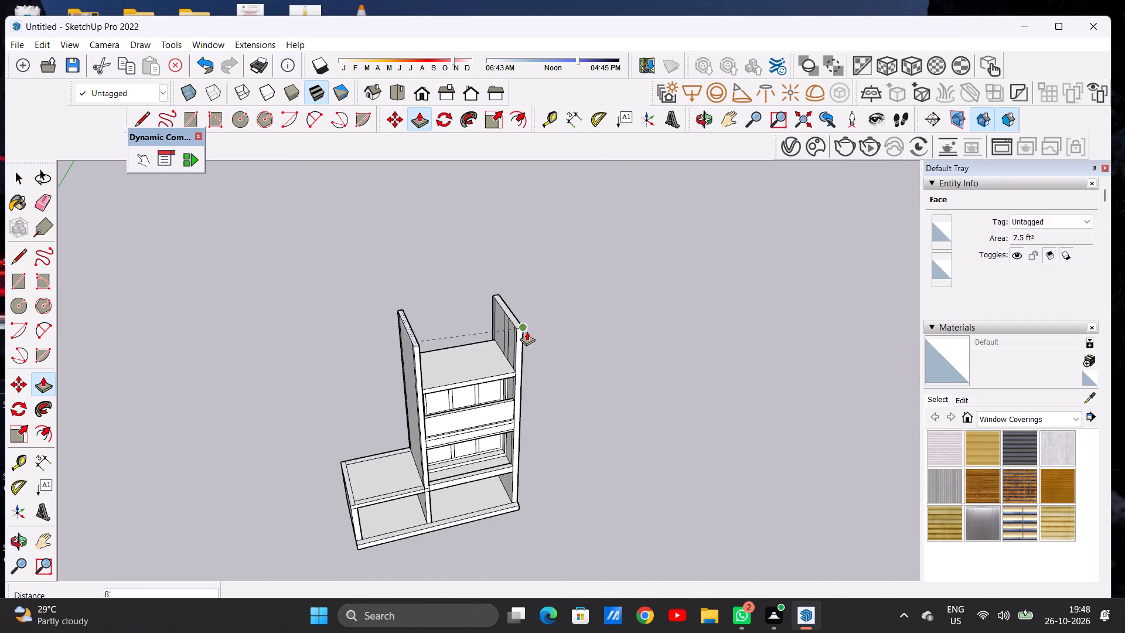
left_click(520, 333)
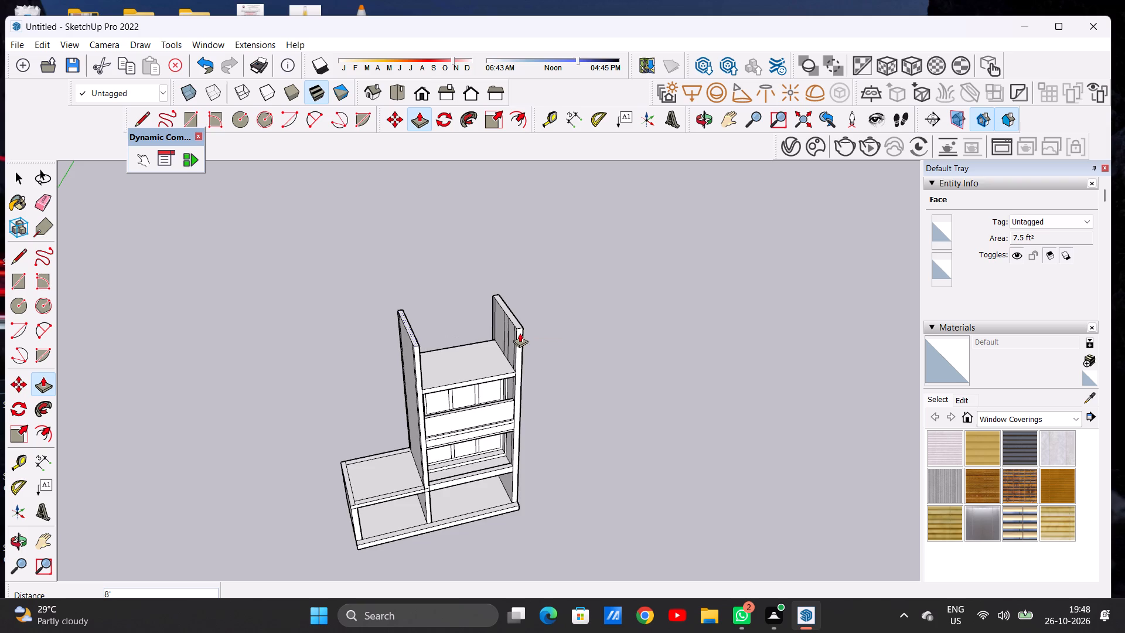
Push/Pull the top face of the tower's rear wall up 8', level with the raised side walls.
scroll(497, 382, "down", 7)
middle_click_drag(418, 384, 676, 370)
scroll(479, 367, "up", 7)
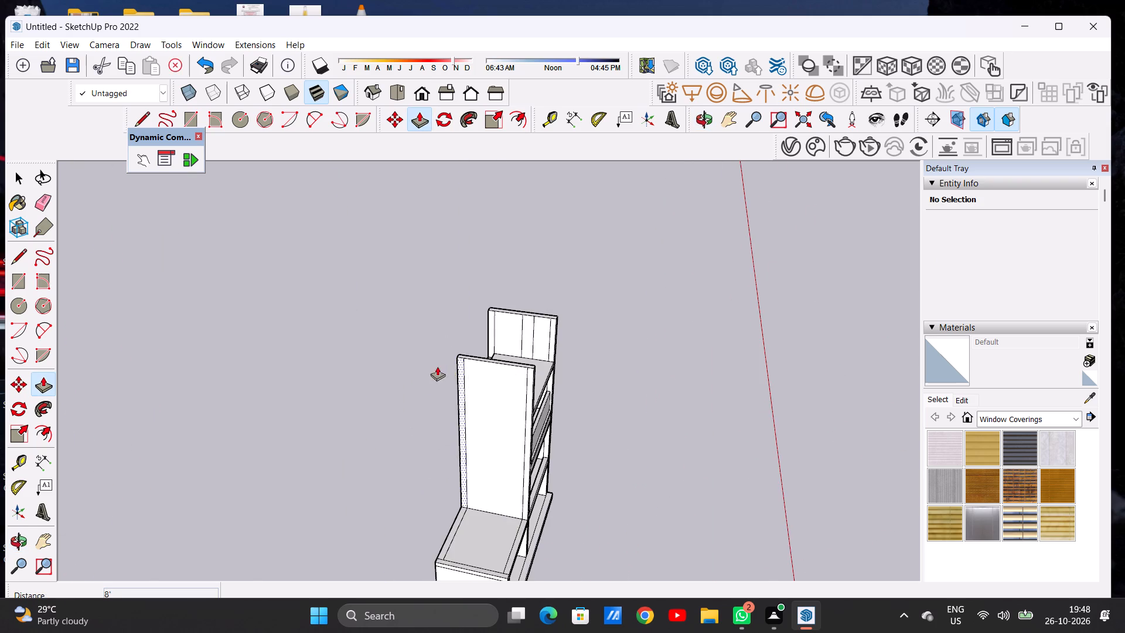
middle_click_drag(485, 381, 688, 400)
scroll(492, 390, "up", 6)
scroll(492, 390, "down", 1)
scroll(492, 390, "up", 1)
scroll(509, 392, "down", 1)
scroll(510, 392, "up", 9)
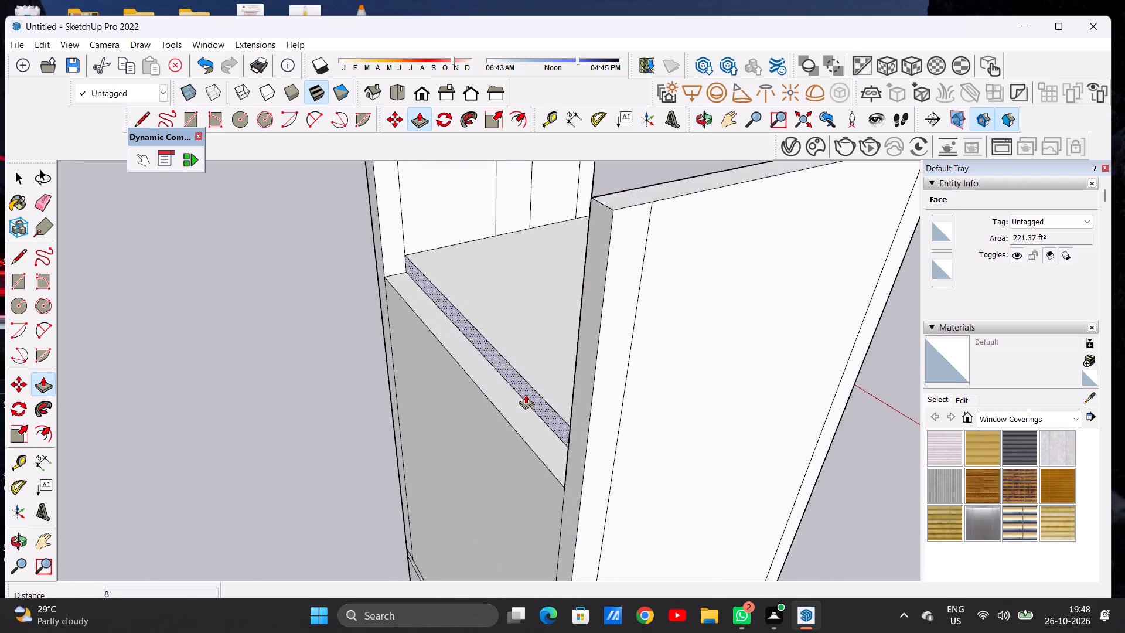
scroll(526, 394, "up", 2)
left_click(523, 417)
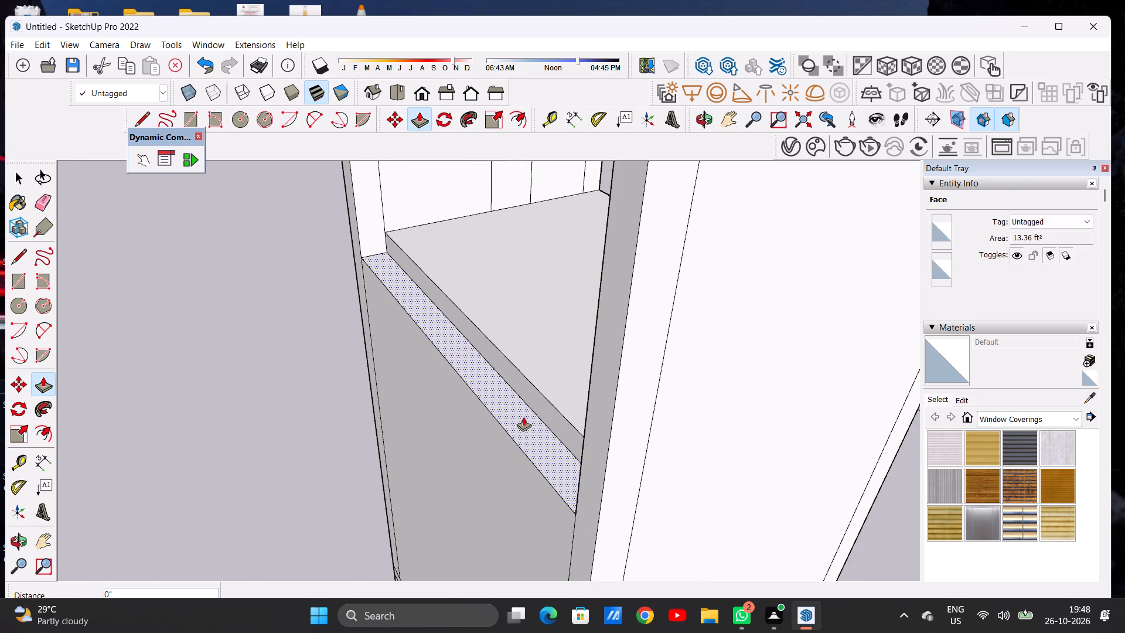
scroll(547, 371, "down", 6)
scroll(551, 383, "up", 1)
scroll(551, 383, "down", 4)
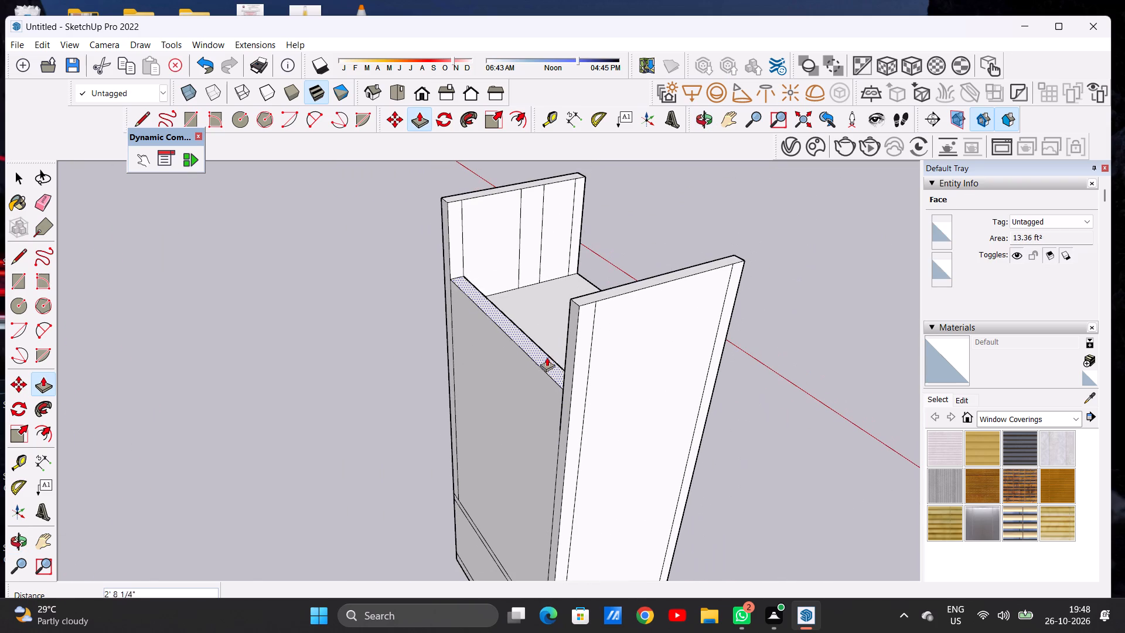
scroll(574, 302, "up", 13)
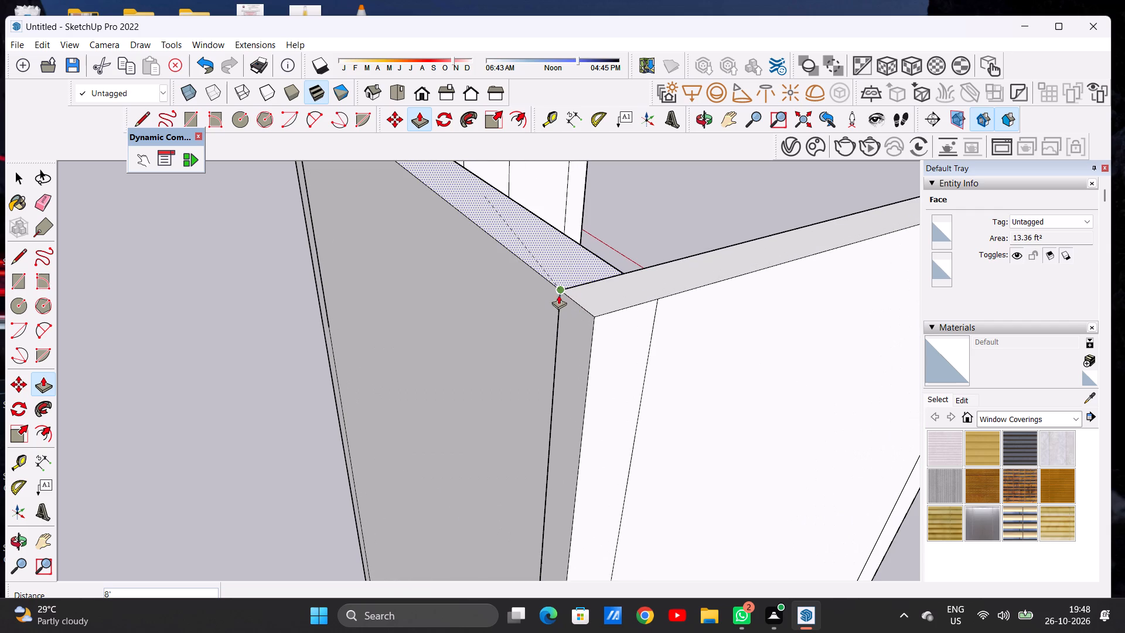
left_click(562, 294)
key("space")
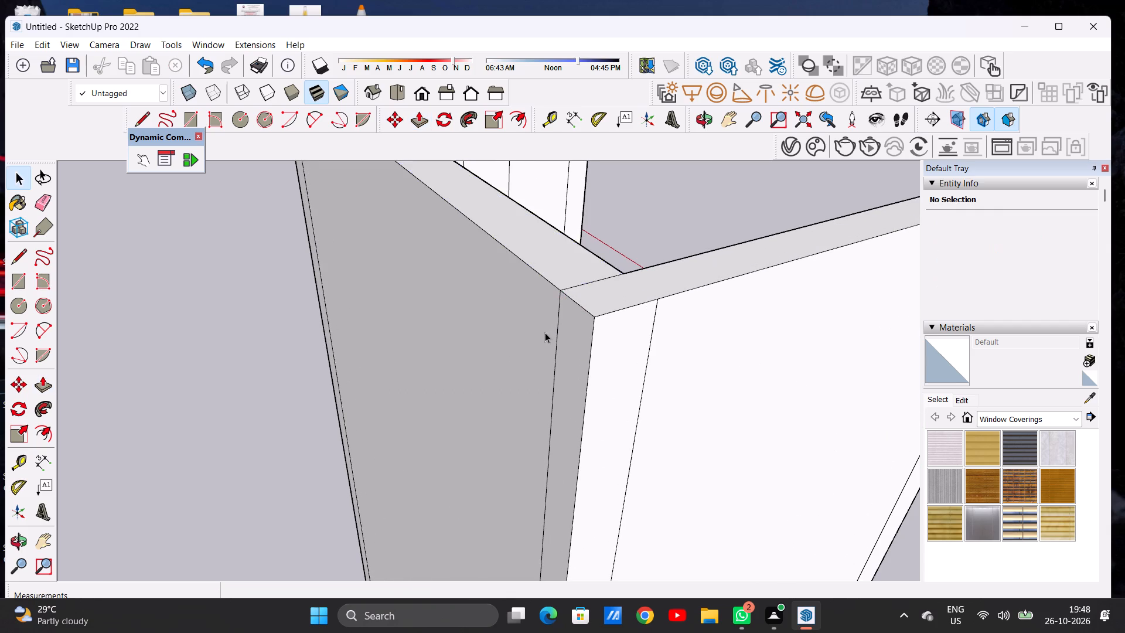
Examine the raised second-floor walls and the whole villa's proportions from several angles.
scroll(545, 333, "down", 8)
middle_click_drag(622, 311, 448, 311)
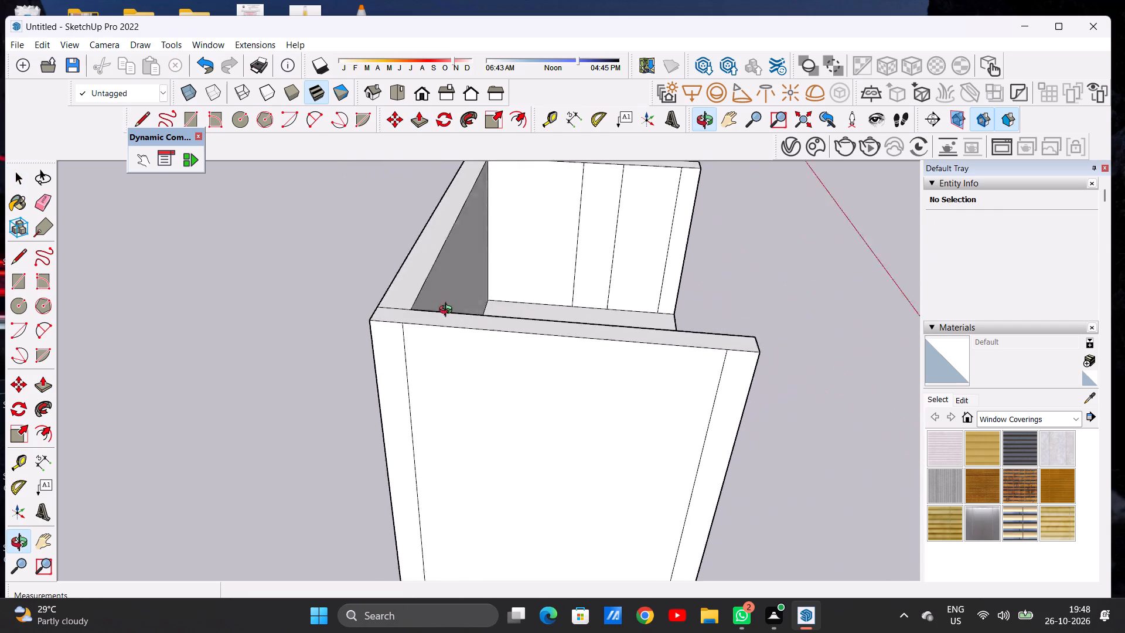
middle_click_drag(448, 311, 417, 316)
scroll(458, 322, "down", 3)
scroll(465, 323, "up", 1)
scroll(469, 323, "down", 2)
middle_click_drag(570, 309, 340, 309)
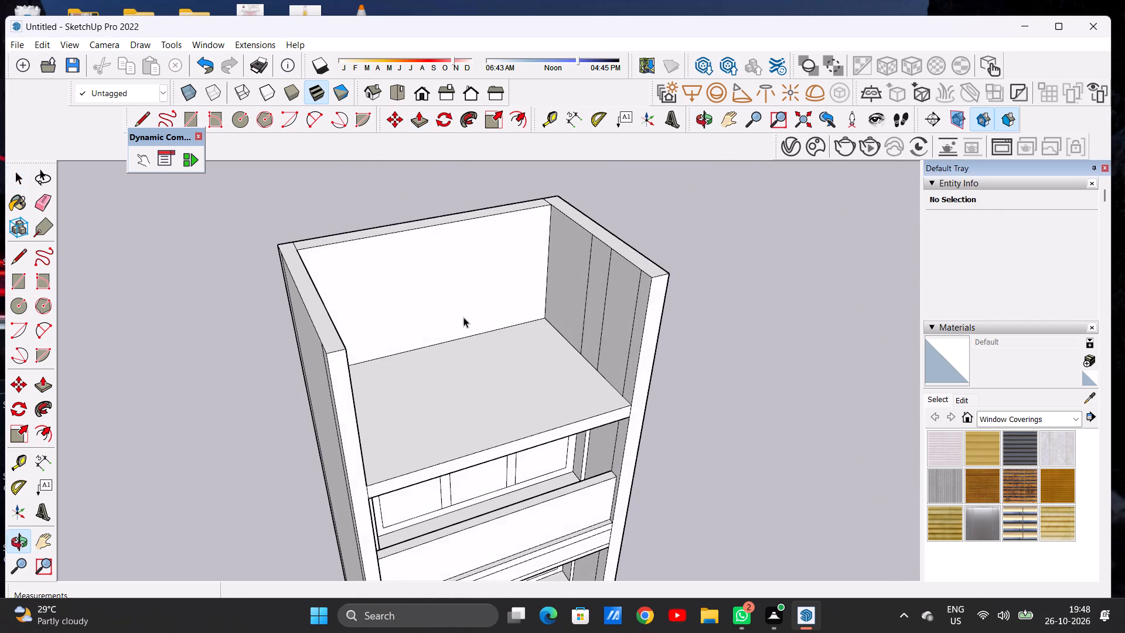
scroll(473, 317, "down", 7)
middle_click_drag(497, 329, 371, 324)
scroll(428, 336, "up", 6)
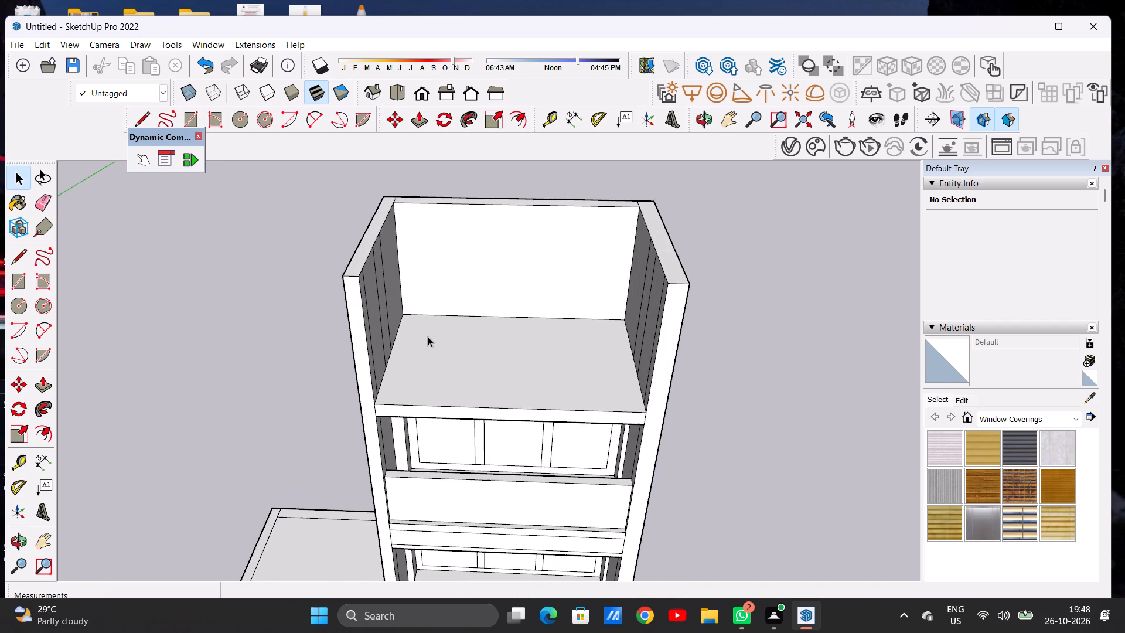
scroll(472, 312, "down", 2)
middle_click_drag(480, 305, 487, 334)
scroll(530, 355, "up", 4)
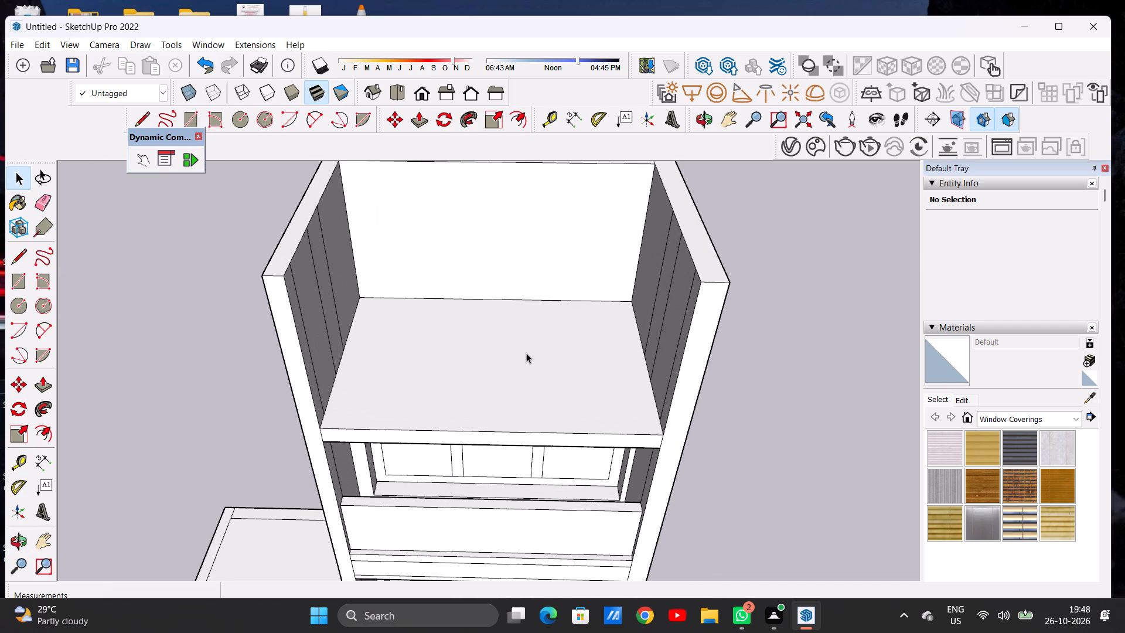
scroll(506, 305, "down", 9)
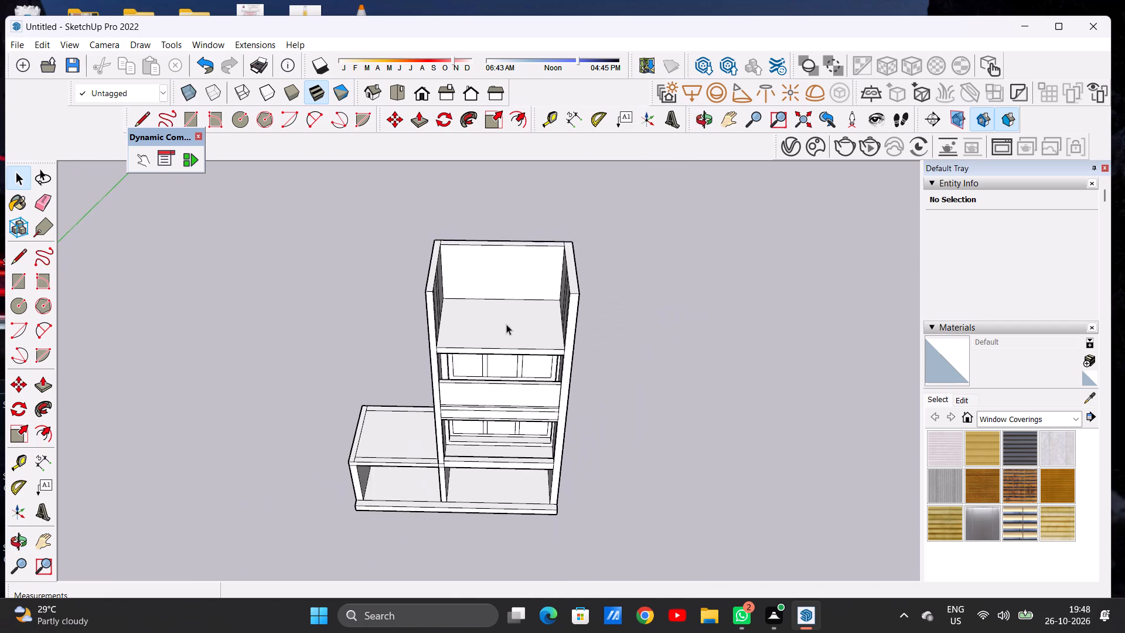
scroll(504, 333, "up", 5)
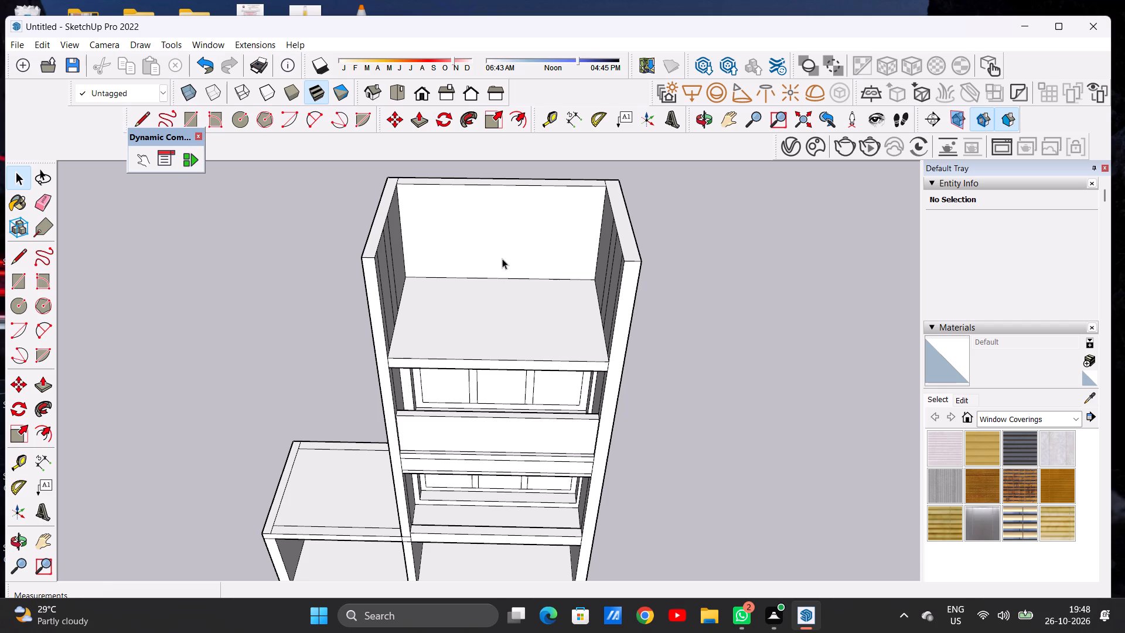
scroll(503, 243, "down", 5)
scroll(526, 307, "up", 8)
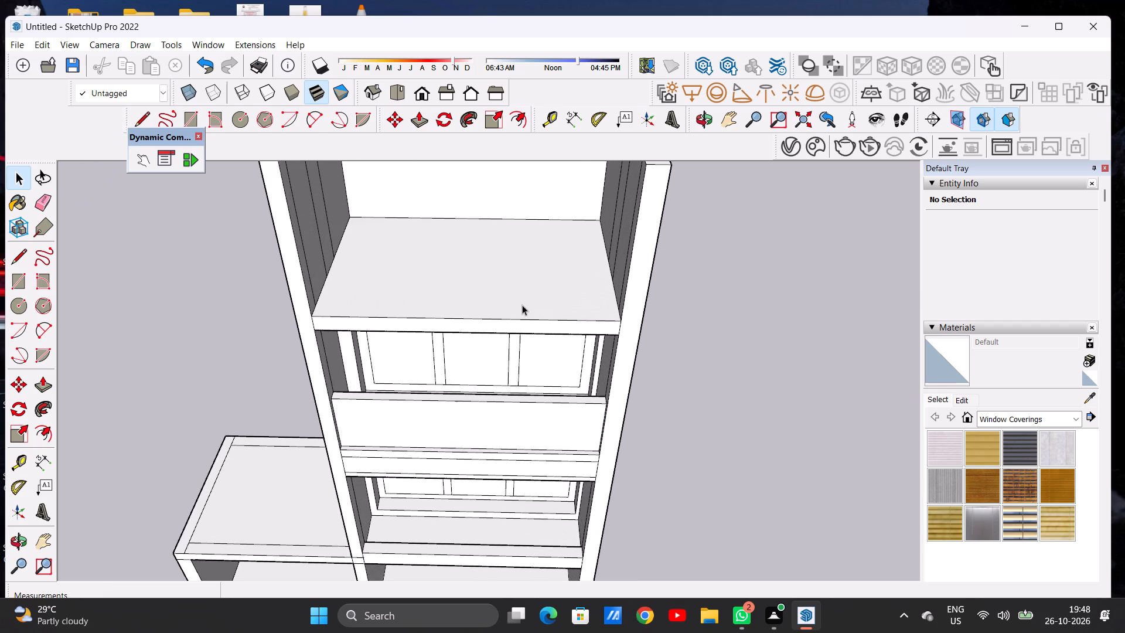
scroll(521, 266, "up", 1)
scroll(521, 266, "down", 1)
scroll(521, 266, "up", 3)
scroll(513, 282, "down", 11)
scroll(513, 290, "up", 1)
scroll(513, 290, "down", 10)
middle_click_drag(516, 316, 512, 305)
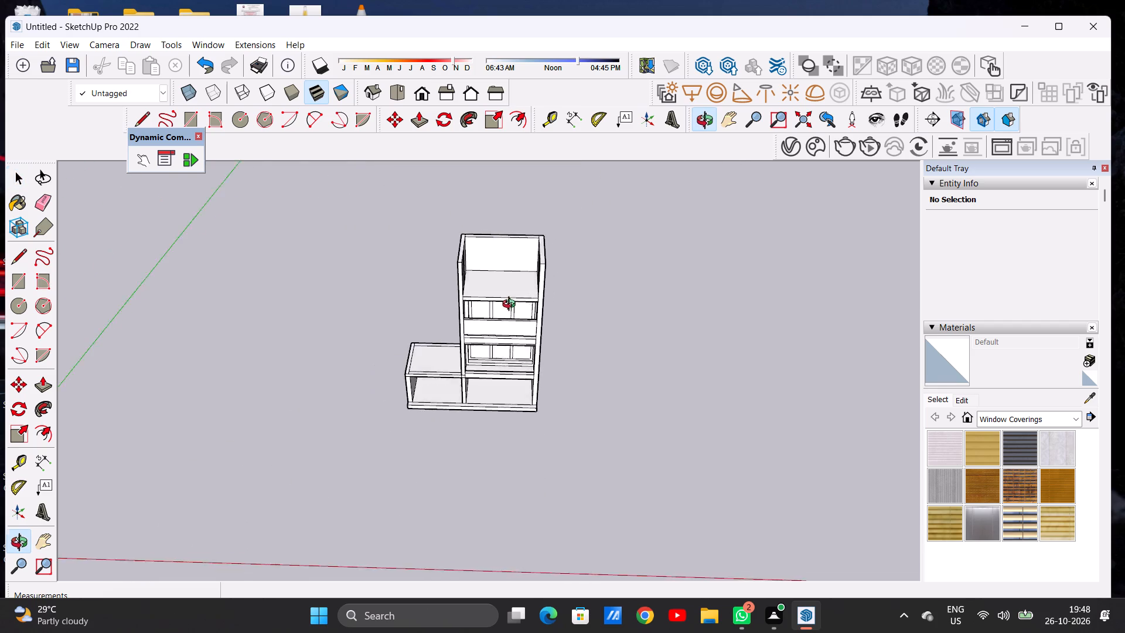
middle_click_drag(512, 305, 513, 229)
scroll(510, 253, "up", 5)
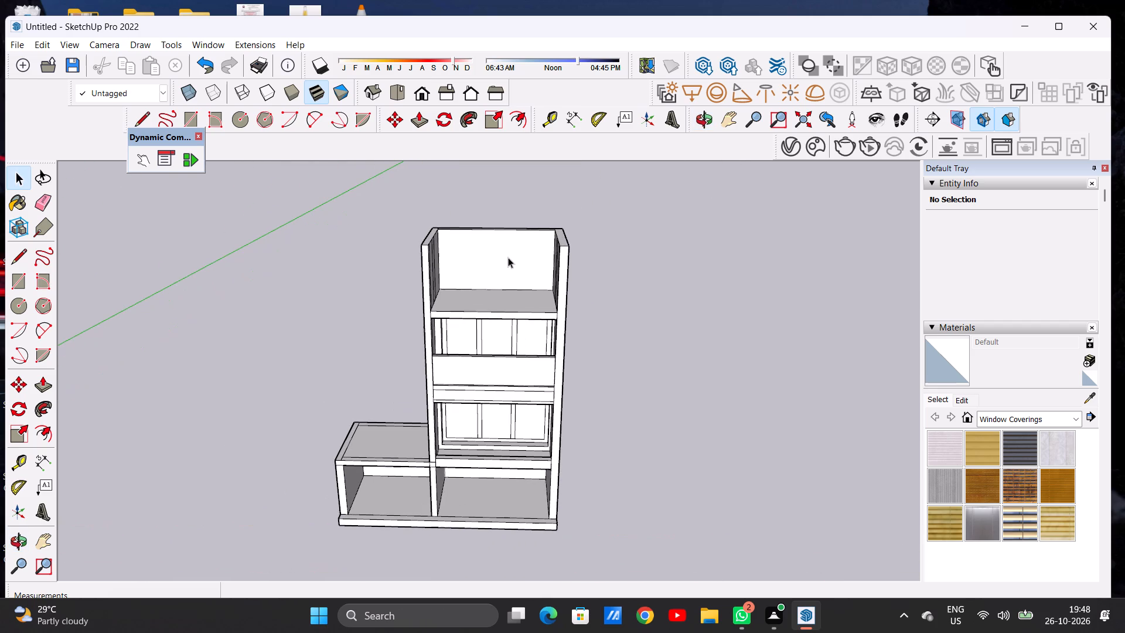
Draw two parallel lines, each about 13' 9 3/8" long, across the second-floor slab between the matching seams of the side walls.
key("l")
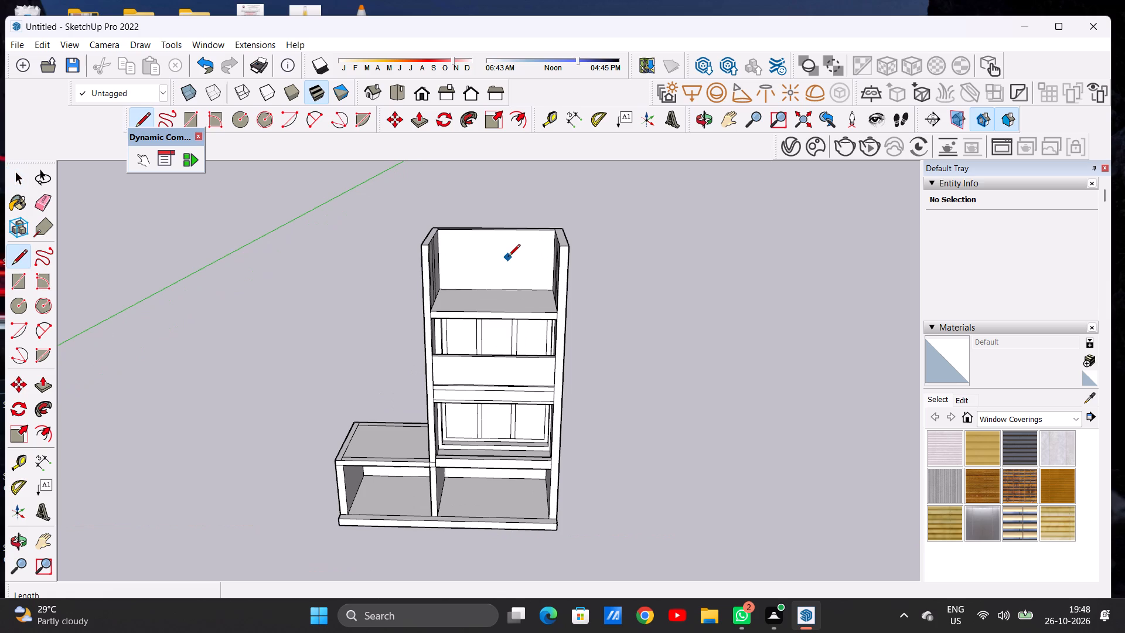
scroll(500, 249, "up", 4)
middle_click_drag(486, 254, 469, 383)
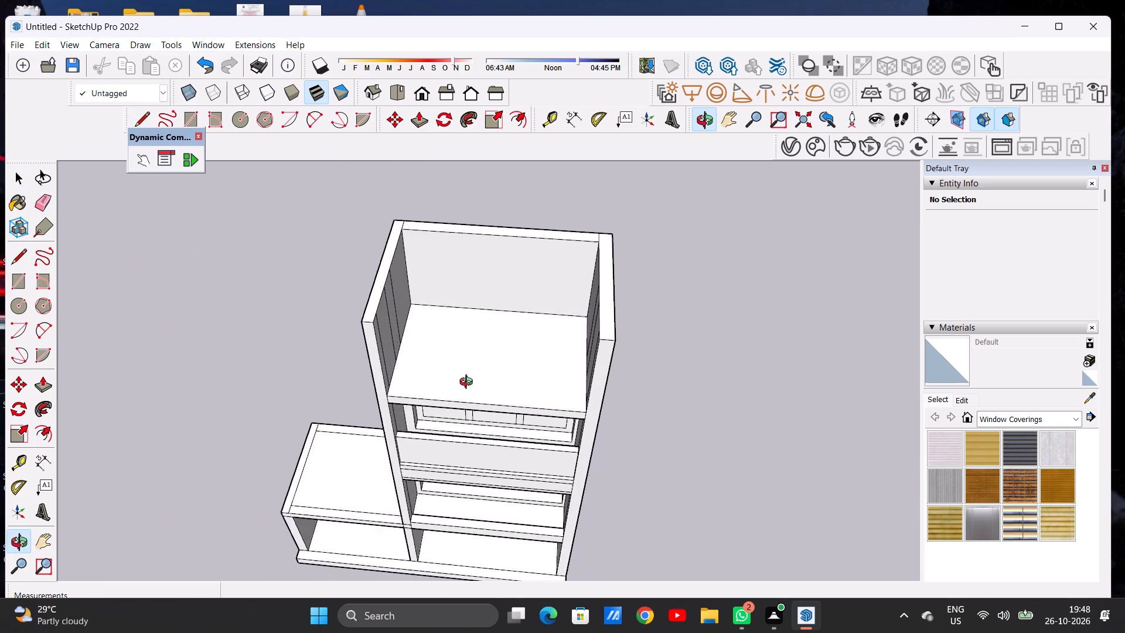
middle_click_drag(469, 383, 468, 384)
scroll(427, 367, "up", 5)
scroll(422, 365, "down", 1)
scroll(420, 364, "up", 1)
left_click(386, 328)
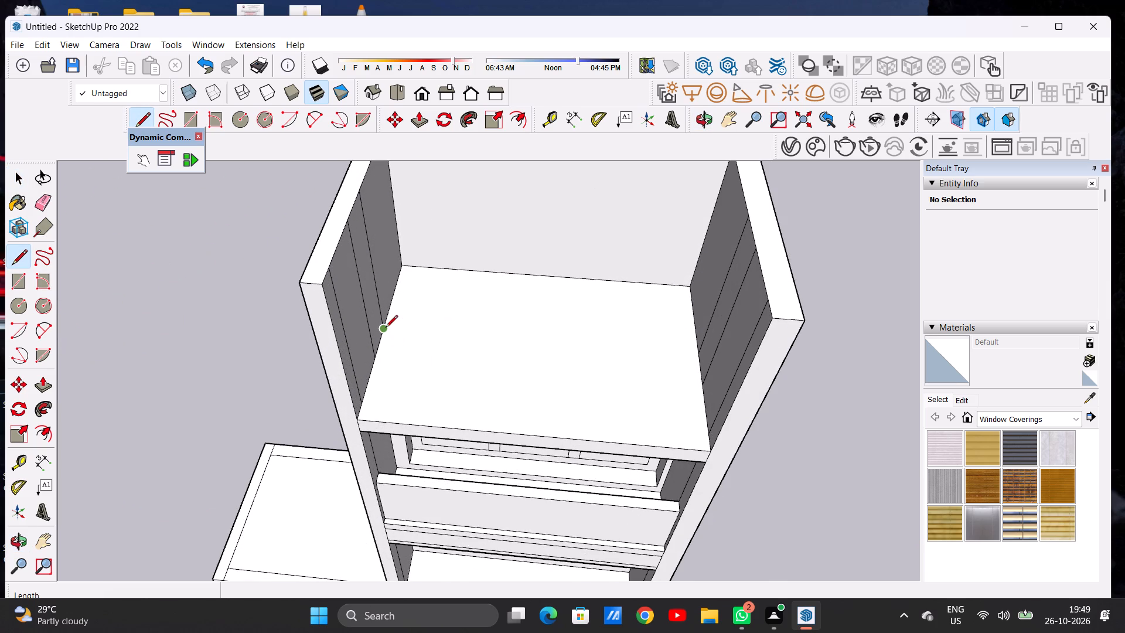
left_click(698, 348)
left_click(375, 359)
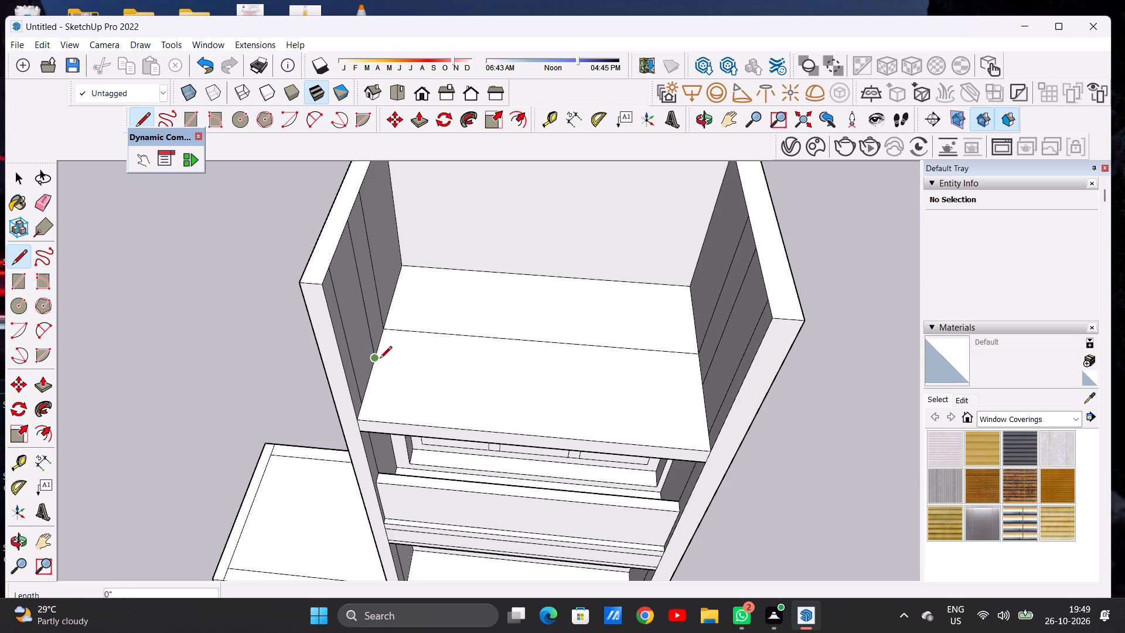
left_click(703, 379)
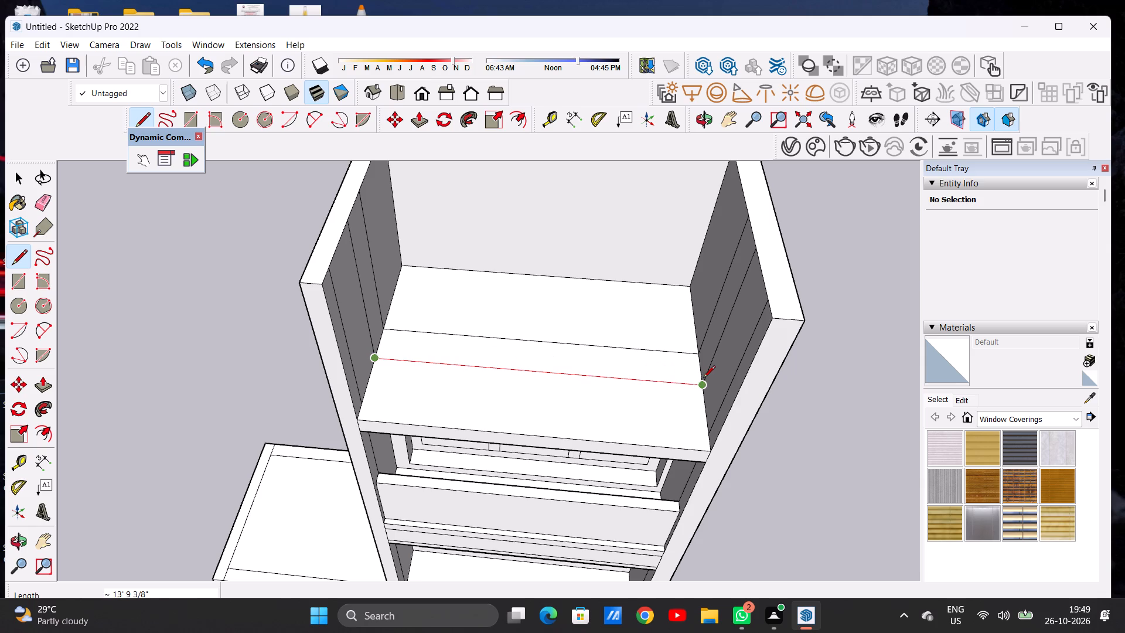
key("space")
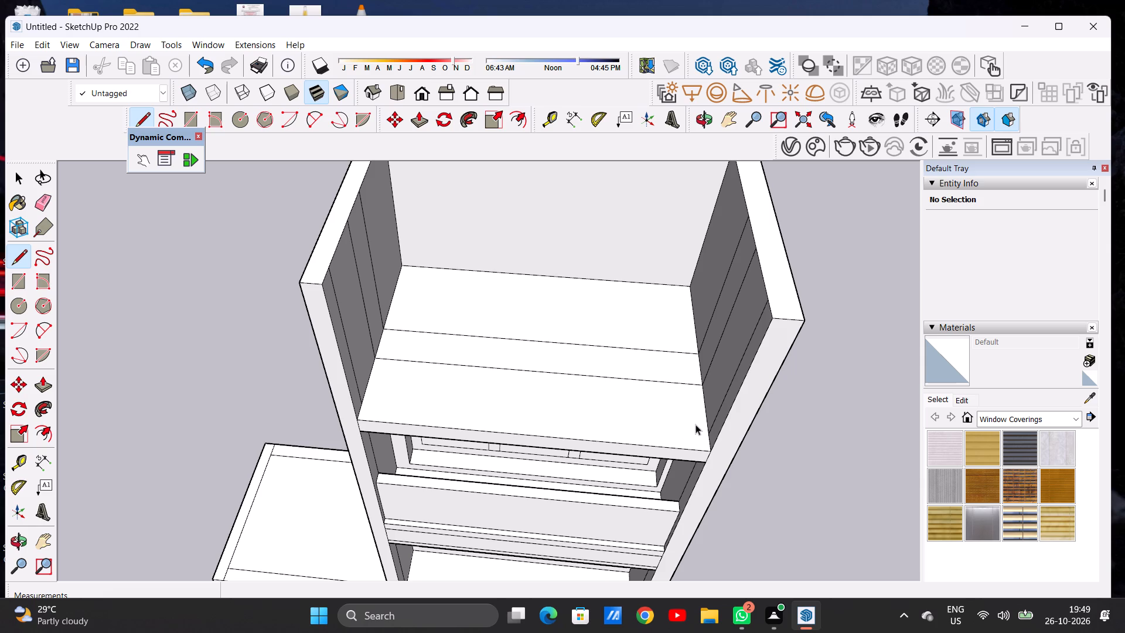
Examine the strip marked across the second-floor slab in relation to the side walls and the floors below.
scroll(698, 423, "down", 6)
scroll(643, 391, "down", 2)
scroll(687, 394, "up", 4)
middle_click_drag(684, 404, 683, 386)
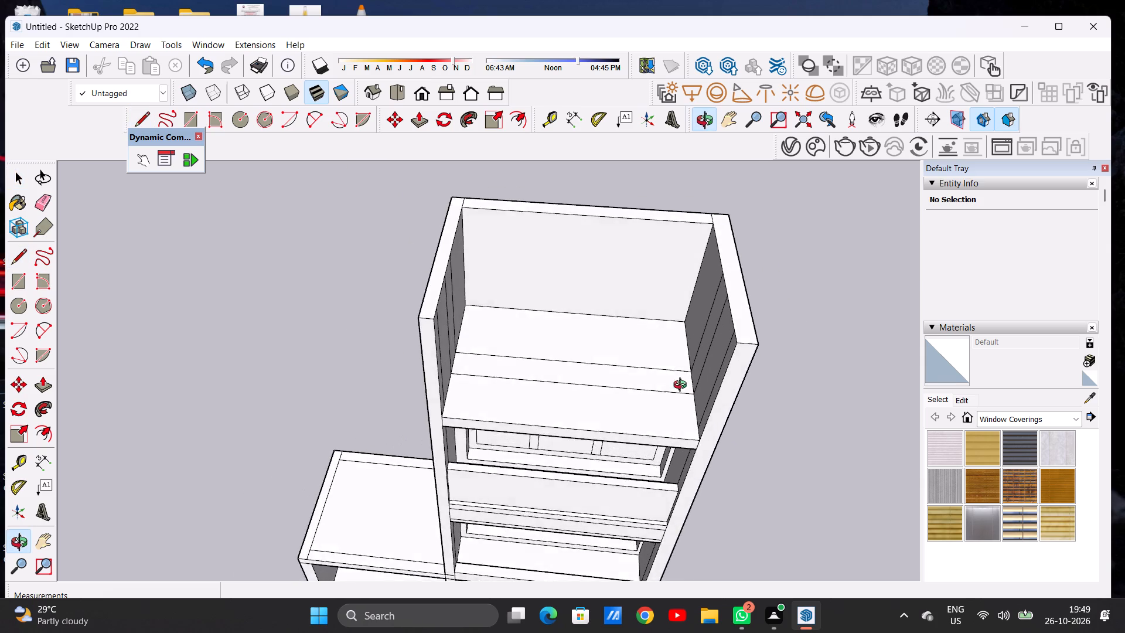
middle_click_drag(683, 386, 684, 378)
scroll(684, 378, "up", 1)
scroll(684, 378, "down", 1)
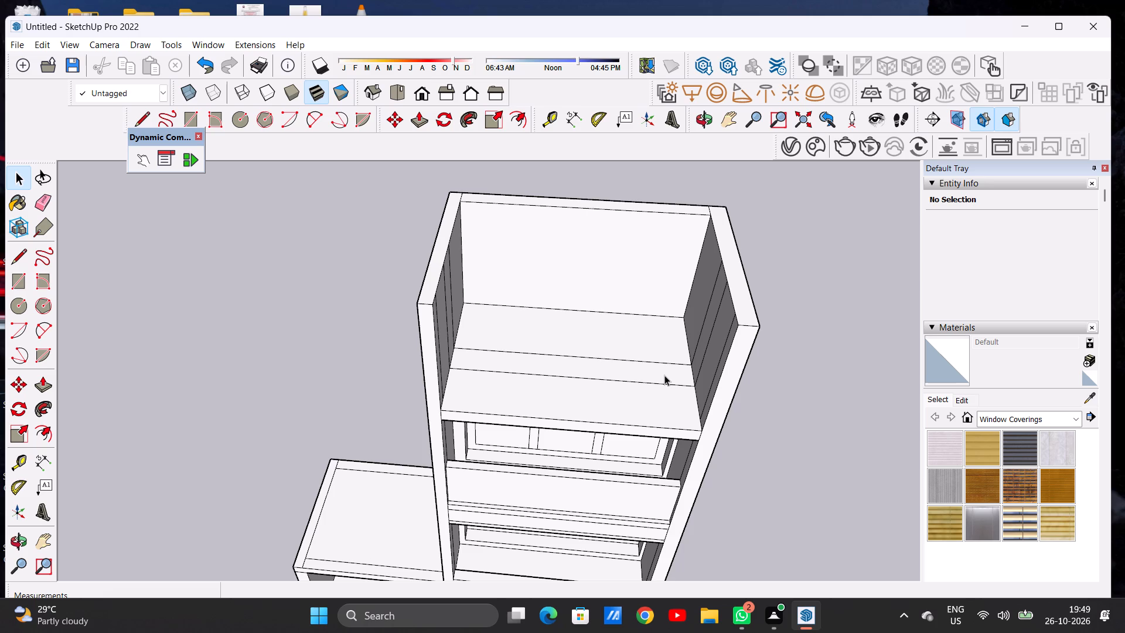
scroll(640, 369, "down", 4)
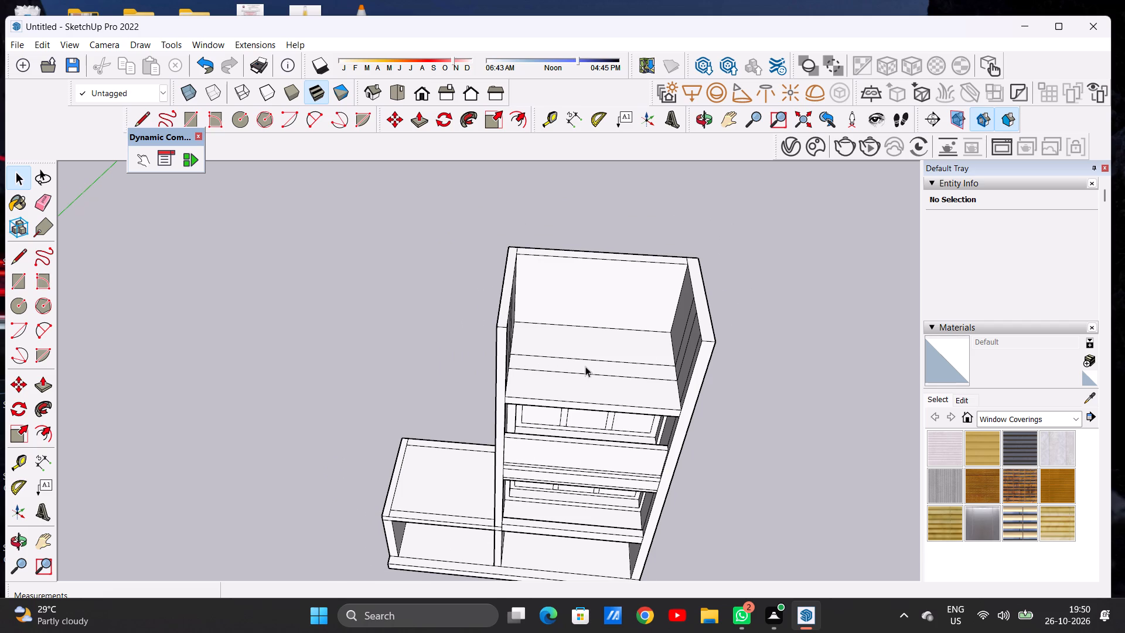
scroll(592, 366, "up", 2)
scroll(592, 366, "down", 1)
scroll(592, 366, "up", 3)
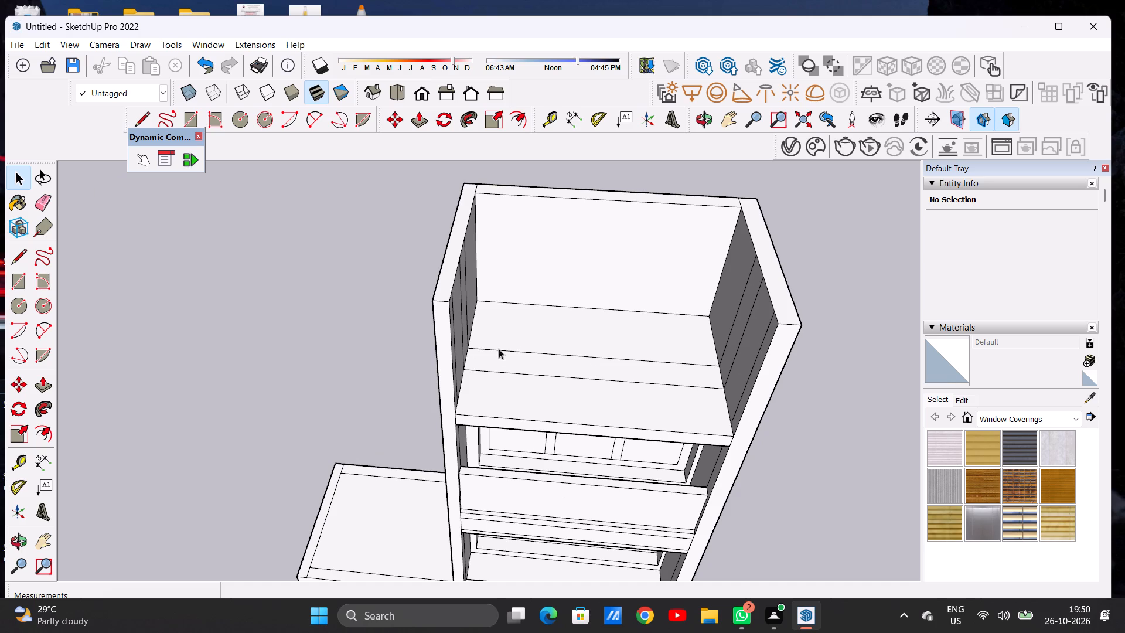
scroll(469, 347, "down", 7)
scroll(553, 359, "up", 6)
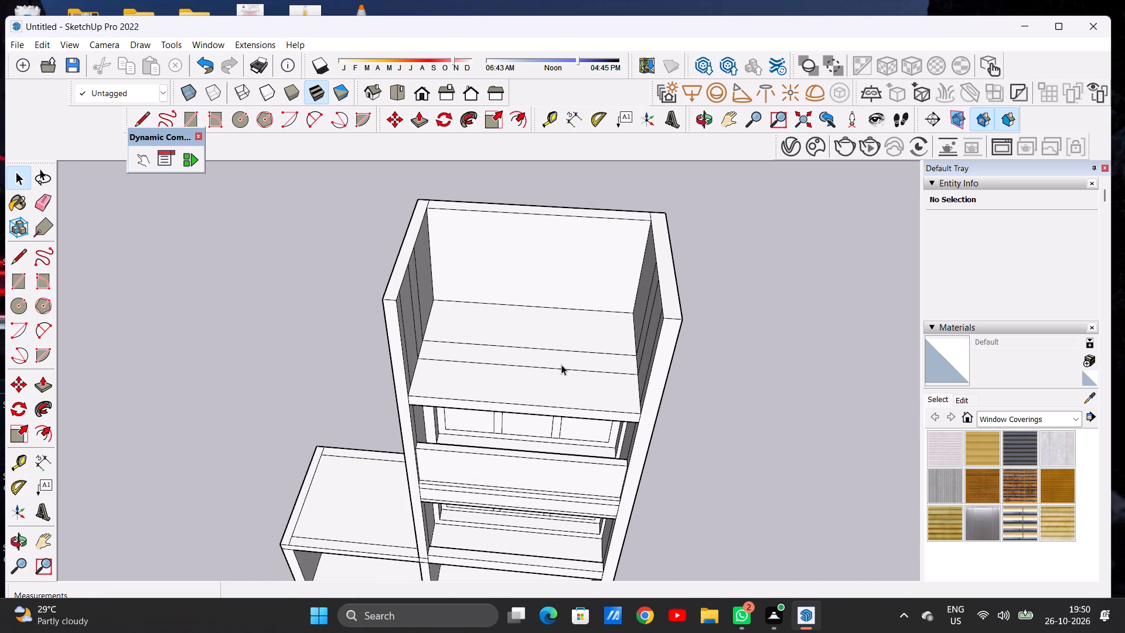
scroll(557, 371, "down", 2)
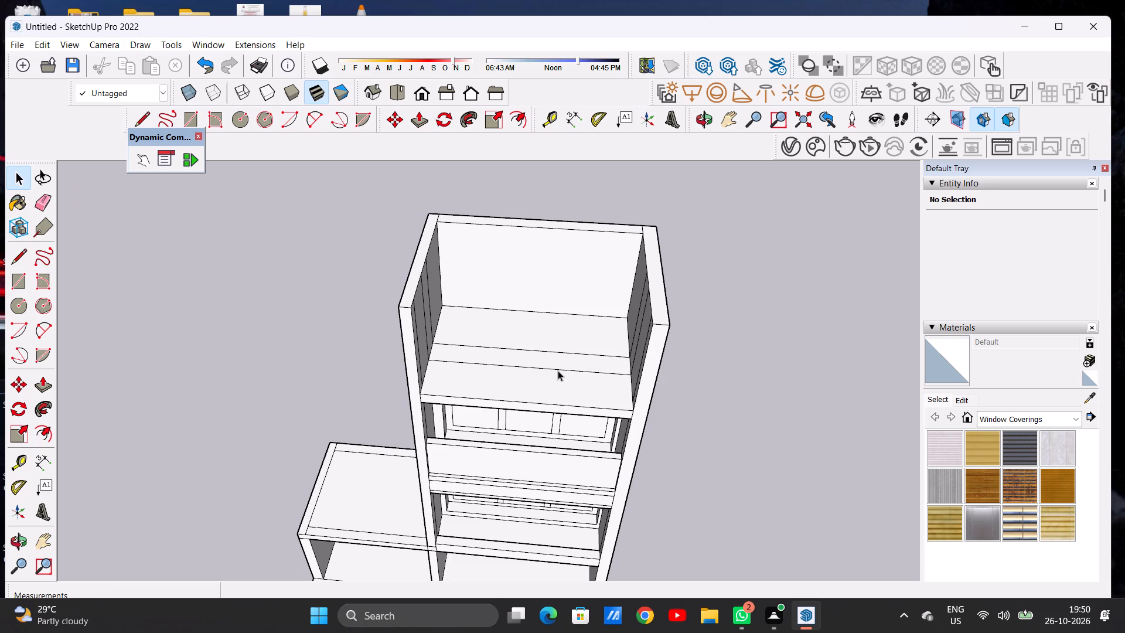
scroll(565, 367, "down", 3)
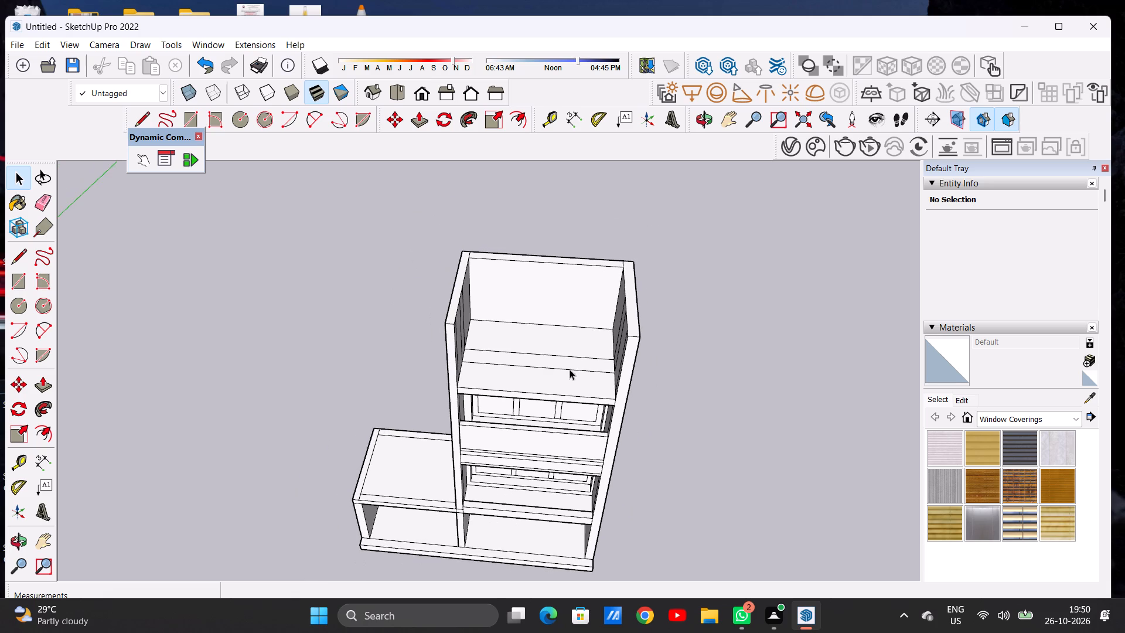
Push/Pull the strip marked across the second-floor slab up about 7' 2 11/16", level with the side walls, to form a front wall.
scroll(581, 409, "up", 1)
scroll(581, 409, "down", 1)
scroll(581, 409, "up", 5)
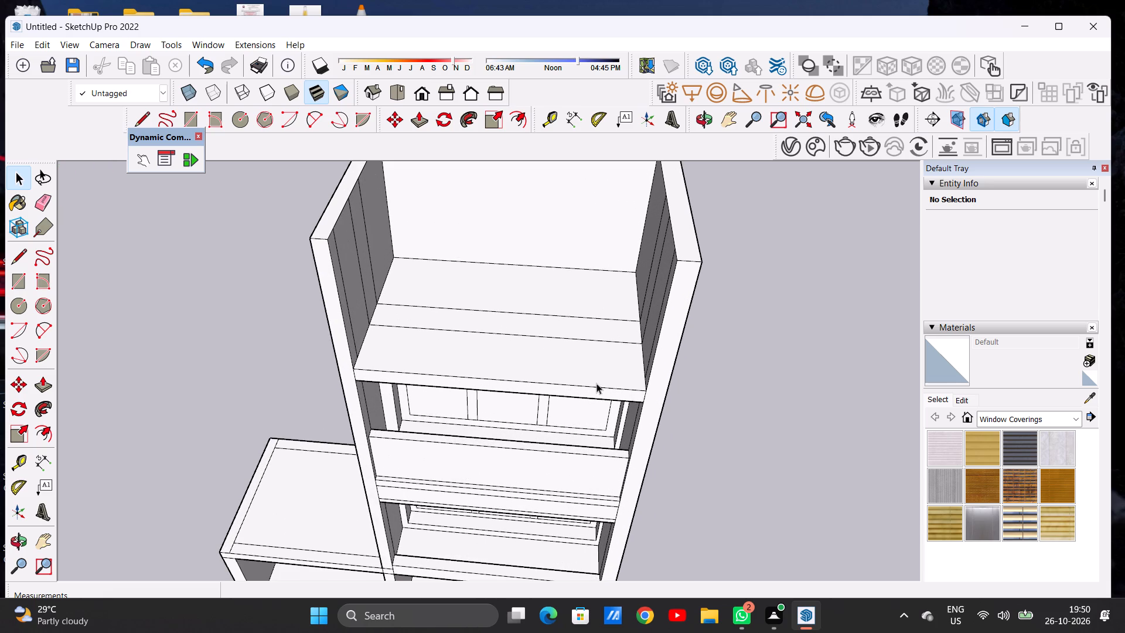
scroll(597, 364, "up", 1)
key("p")
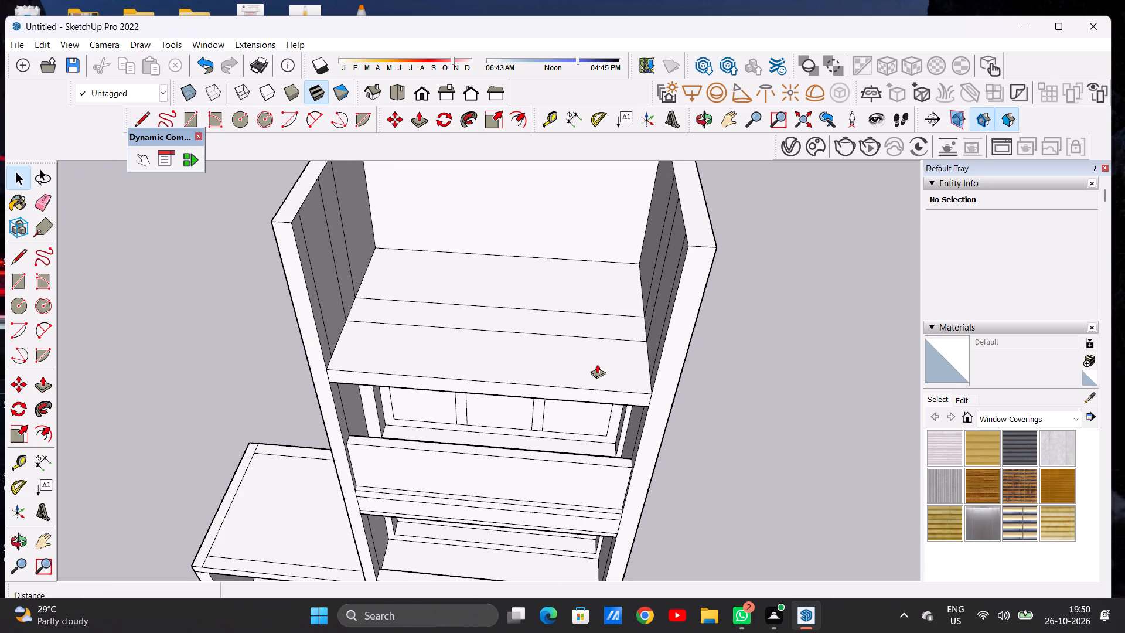
scroll(628, 331, "up", 5)
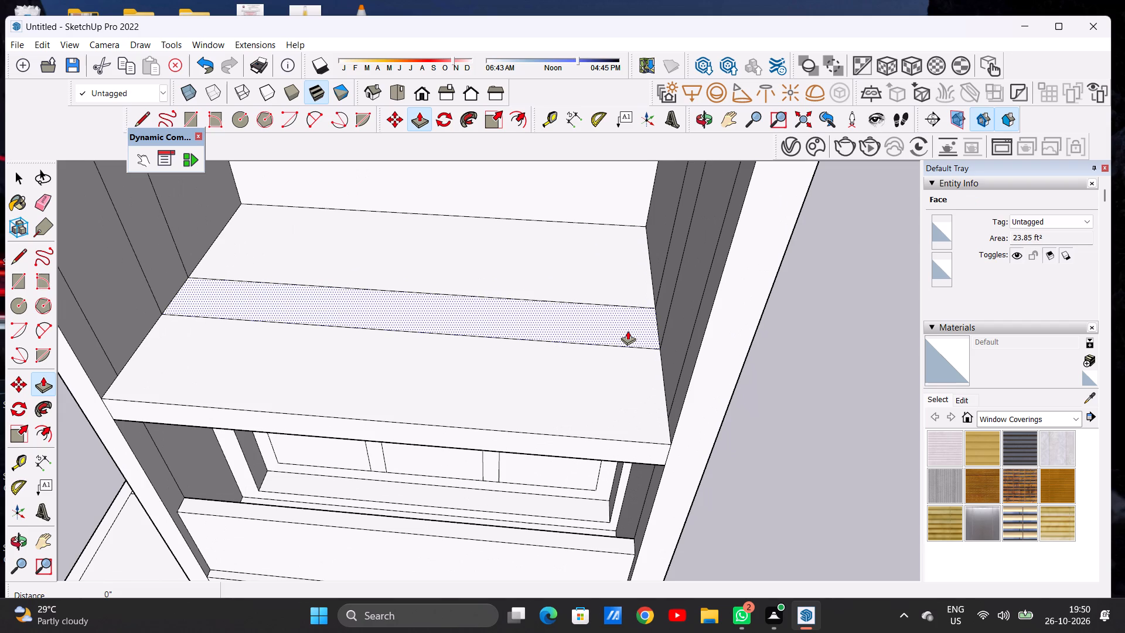
left_click(628, 331)
scroll(637, 298, "down", 15)
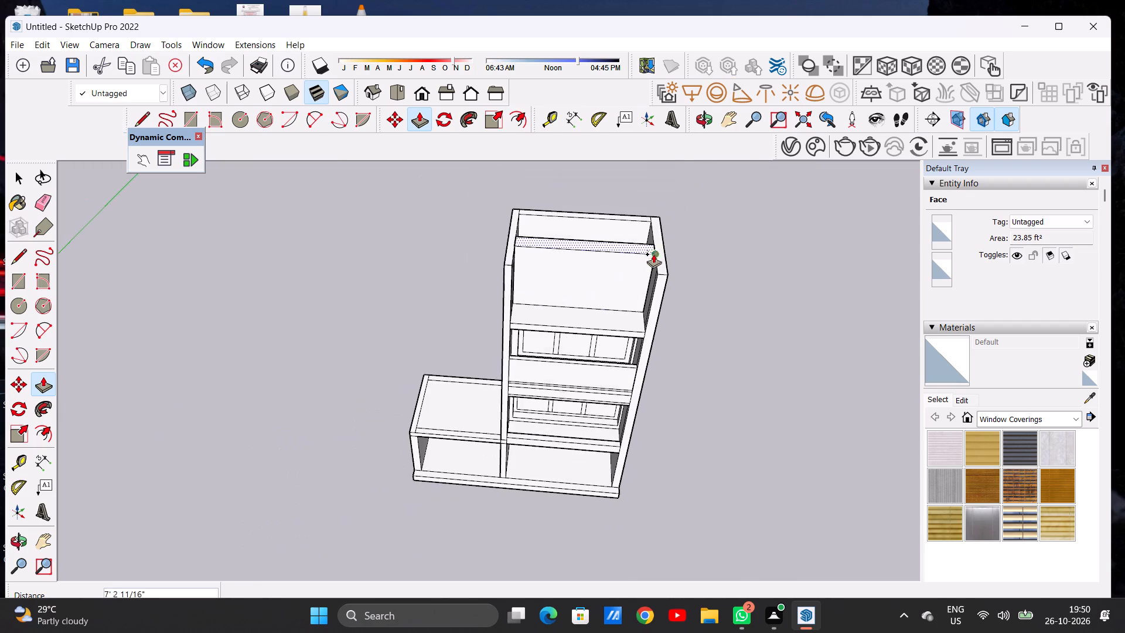
scroll(657, 245, "up", 8)
left_click(663, 315)
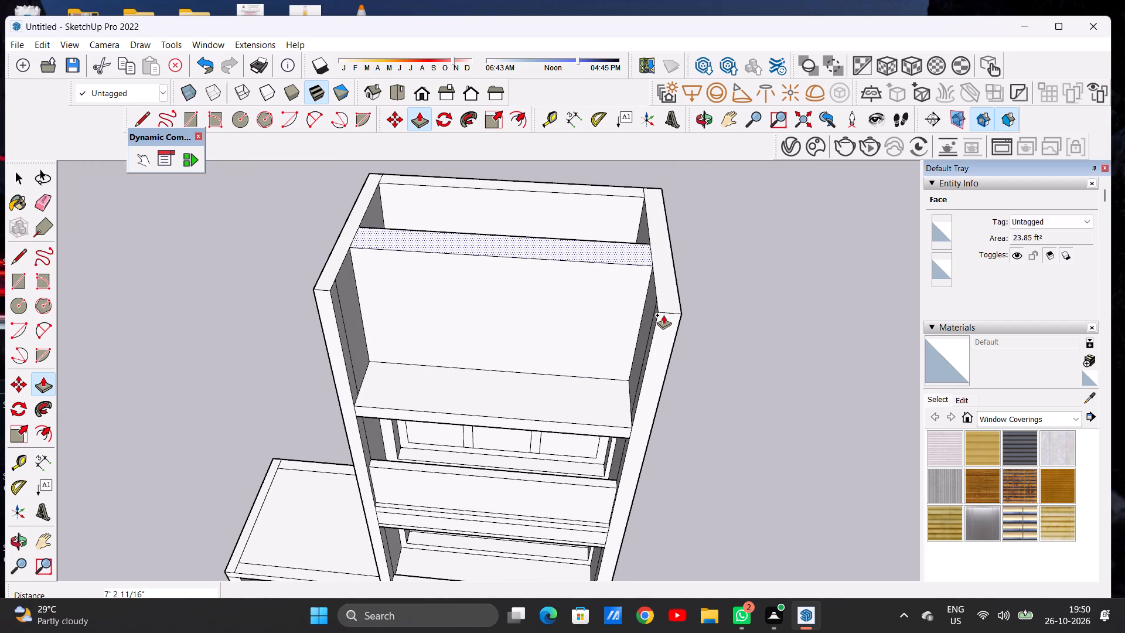
key("space")
Examine the new second-floor front wall and the whole villa's proportions from the front and from above.
scroll(615, 271, "down", 4)
middle_click_drag(580, 335, 583, 294)
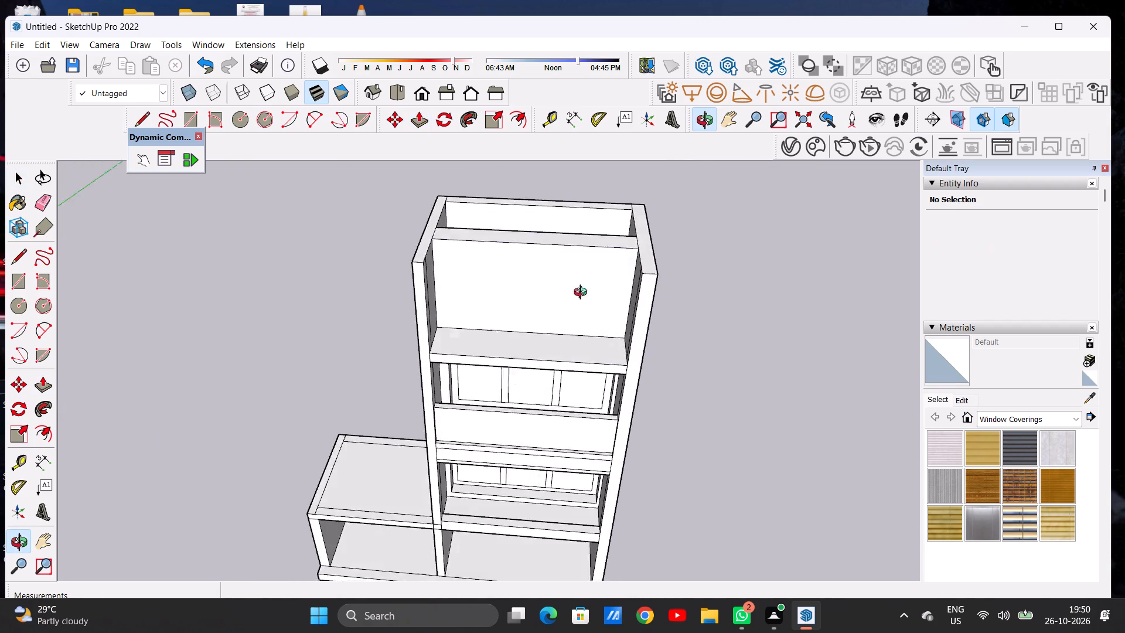
middle_click_drag(583, 294, 594, 219)
scroll(541, 297, "down", 2)
middle_click_drag(538, 317, 543, 264)
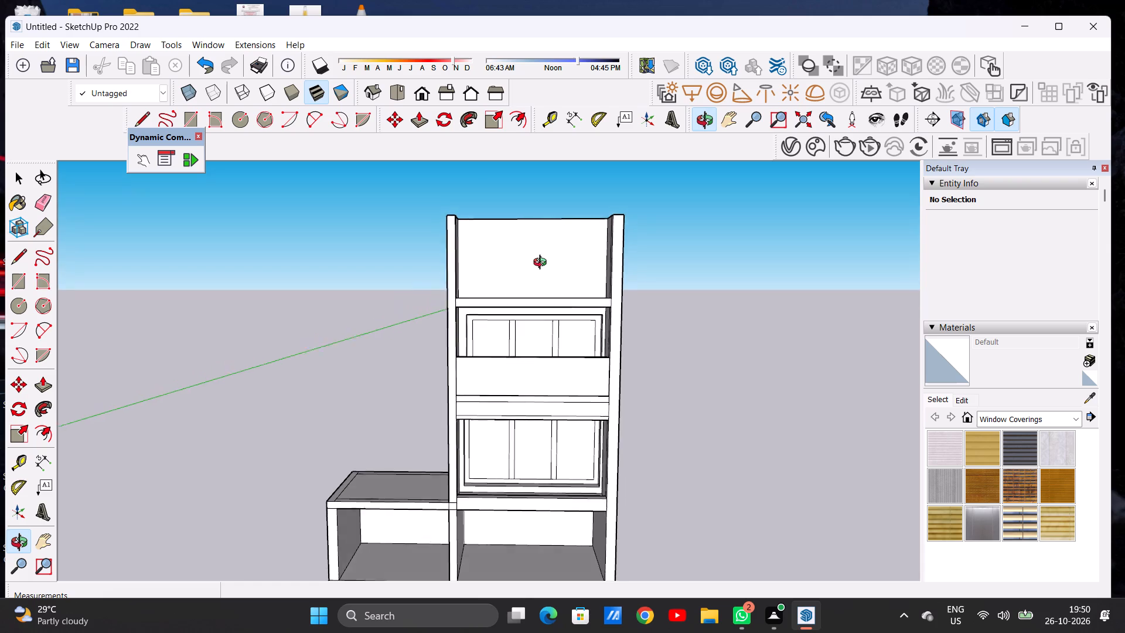
middle_click_drag(543, 264, 536, 276)
scroll(537, 261, "up", 1)
scroll(537, 261, "down", 1)
scroll(537, 261, "up", 4)
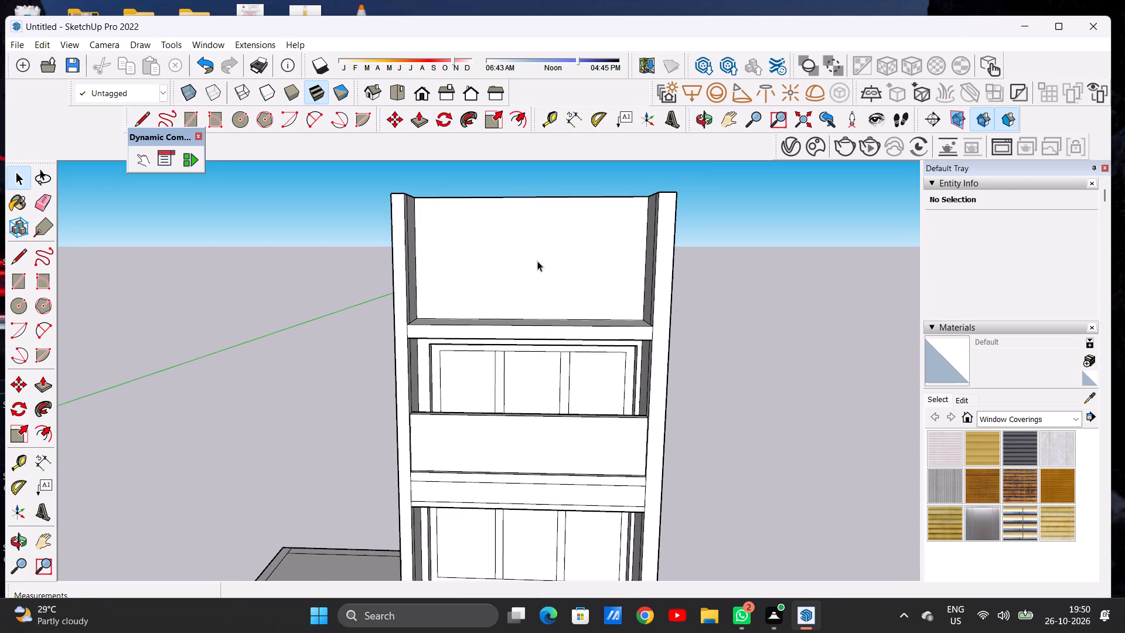
scroll(537, 265, "down", 4)
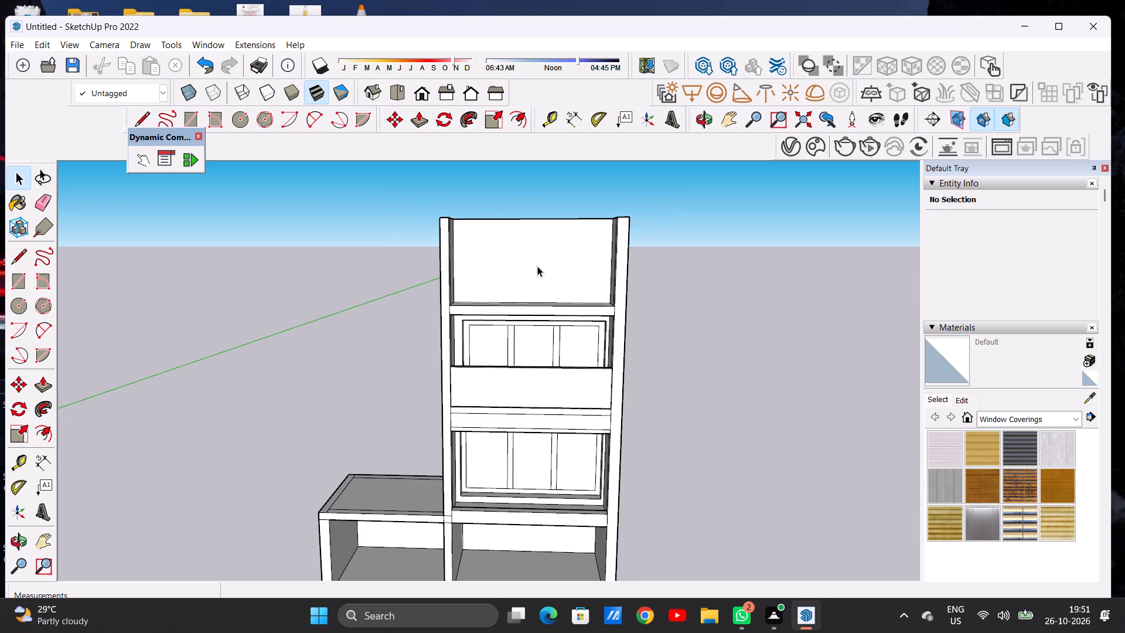
scroll(529, 288, "down", 5)
scroll(529, 266, "up", 2)
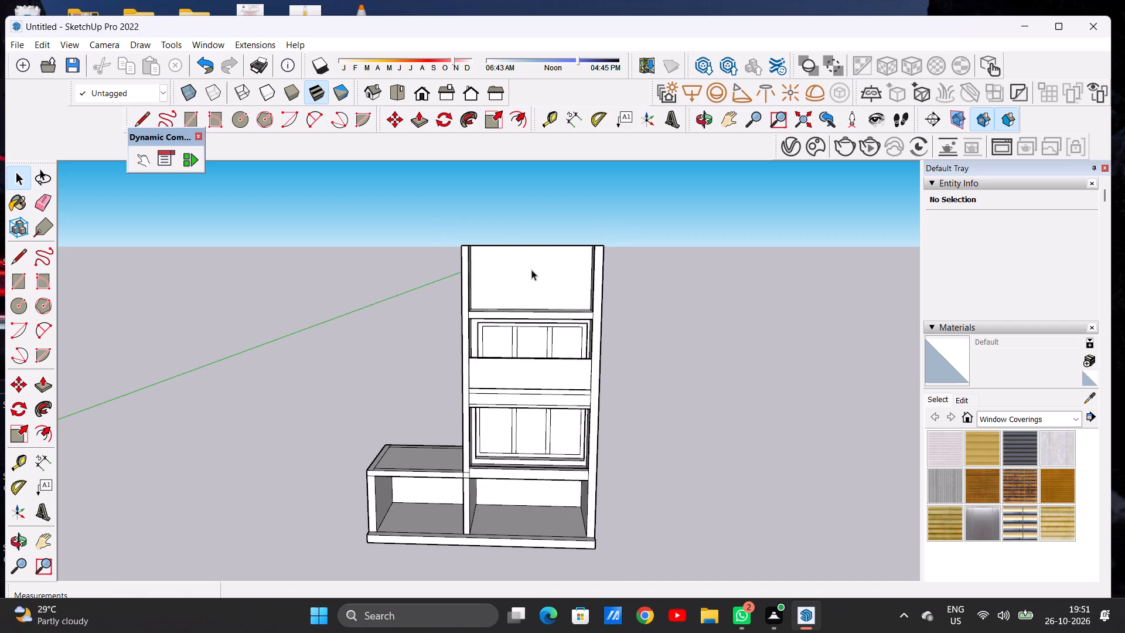
scroll(530, 302, "down", 4)
middle_click_drag(555, 268, 554, 308)
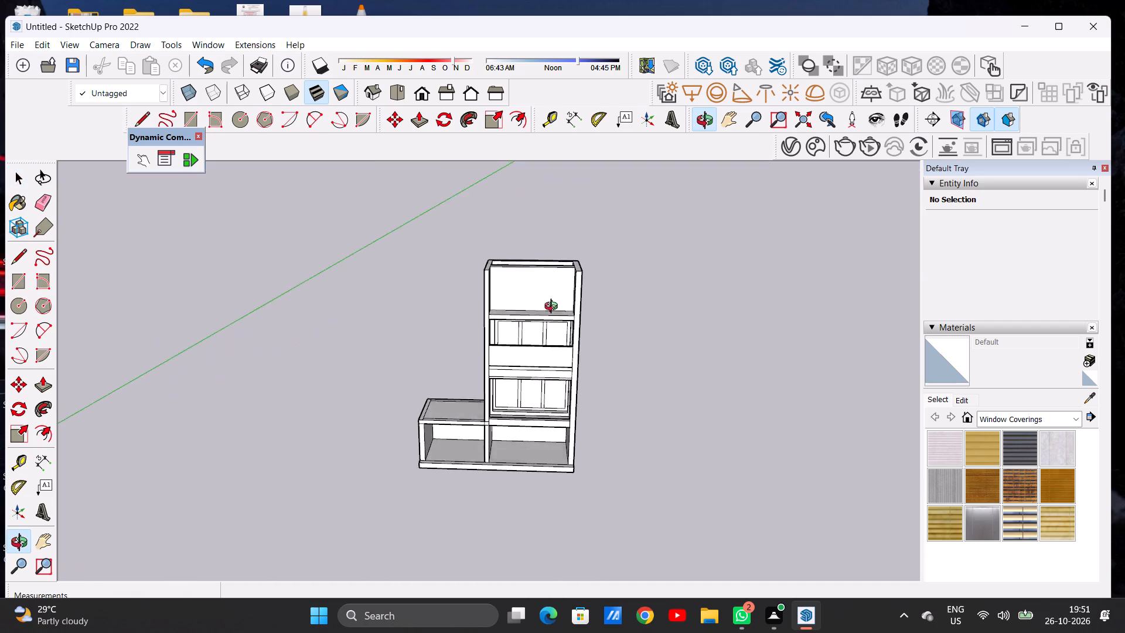
middle_click_drag(554, 308, 553, 373)
scroll(584, 292, "up", 5)
scroll(548, 295, "down", 6)
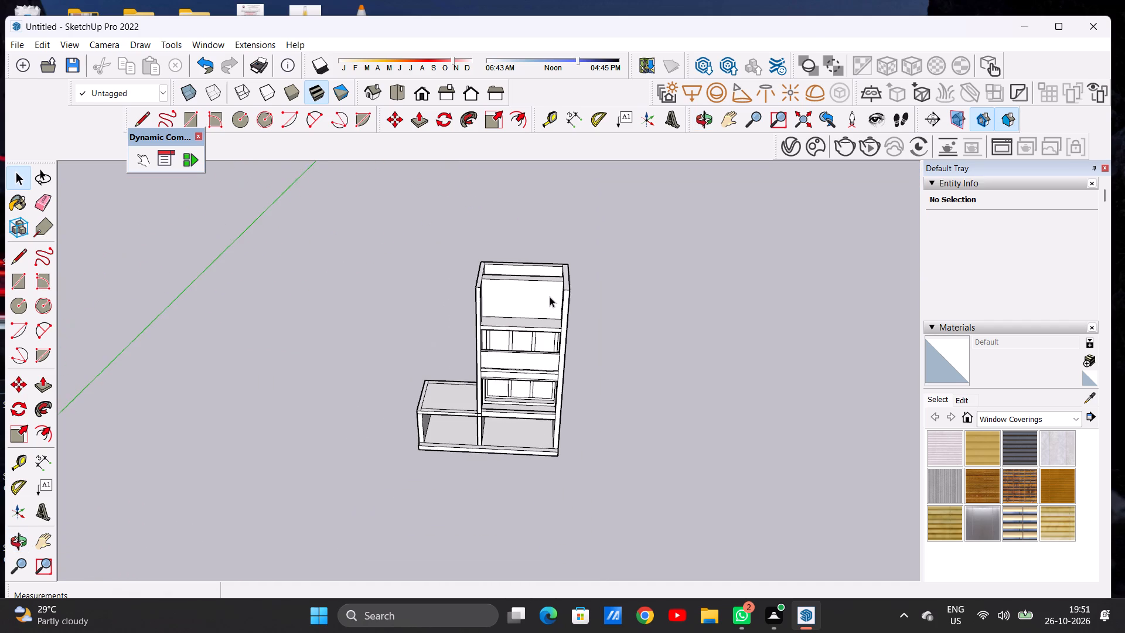
Push/Pull the top of the second floor's right side wall down 10 7/8" and lower the front wall's top level with it.
scroll(550, 297, "up", 4)
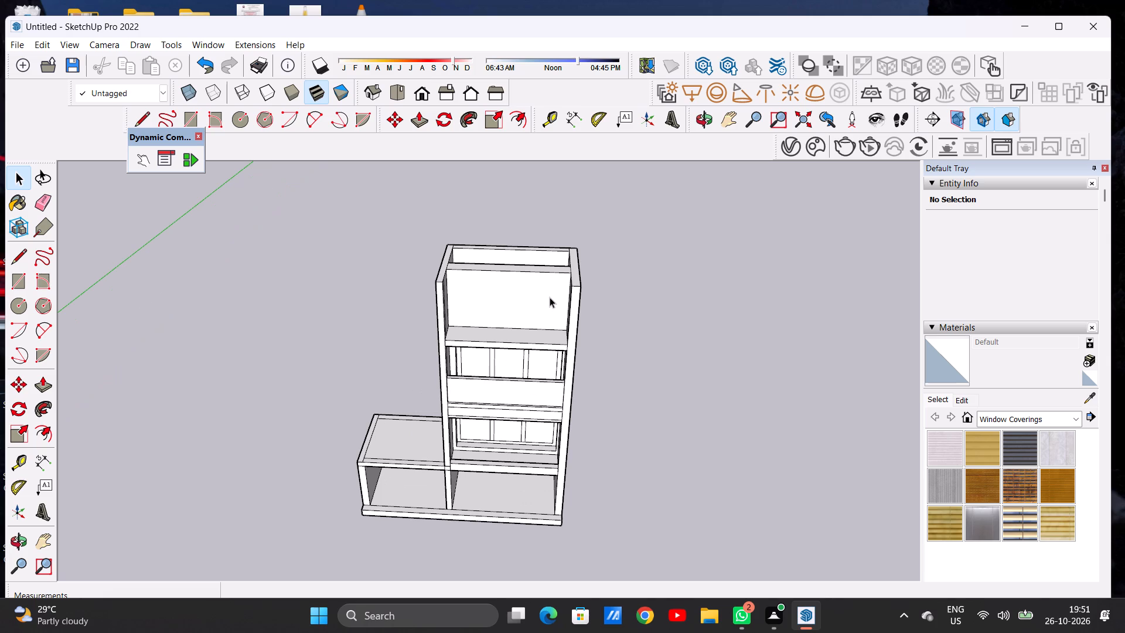
scroll(574, 288, "up", 2)
scroll(574, 288, "down", 1)
scroll(574, 288, "up", 3)
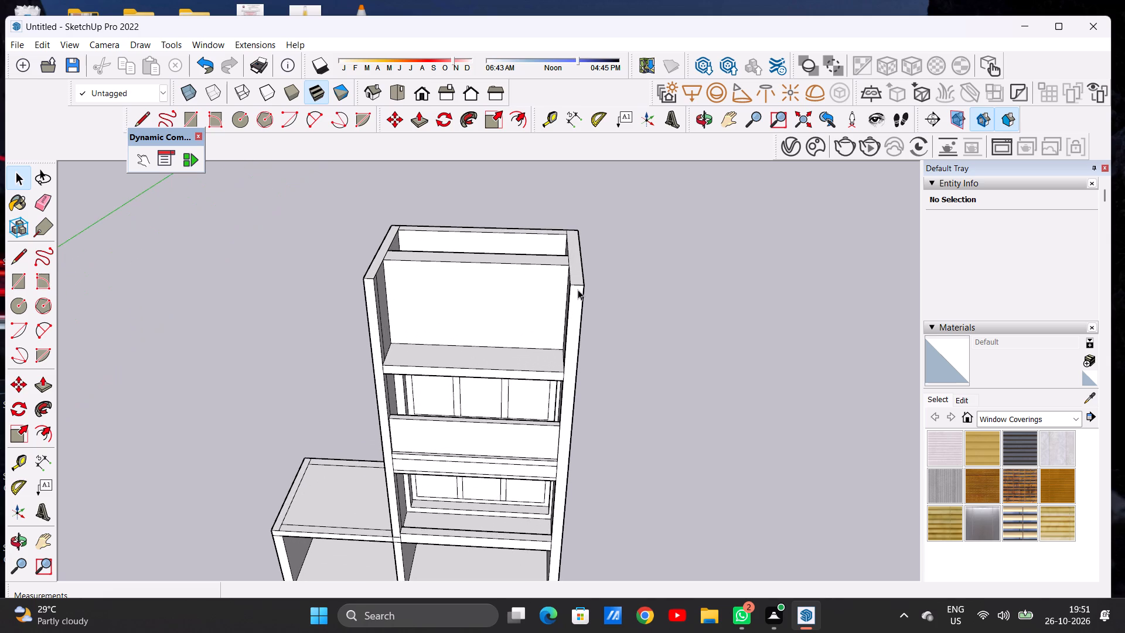
key("p")
scroll(584, 282, "up", 6)
left_click(571, 274)
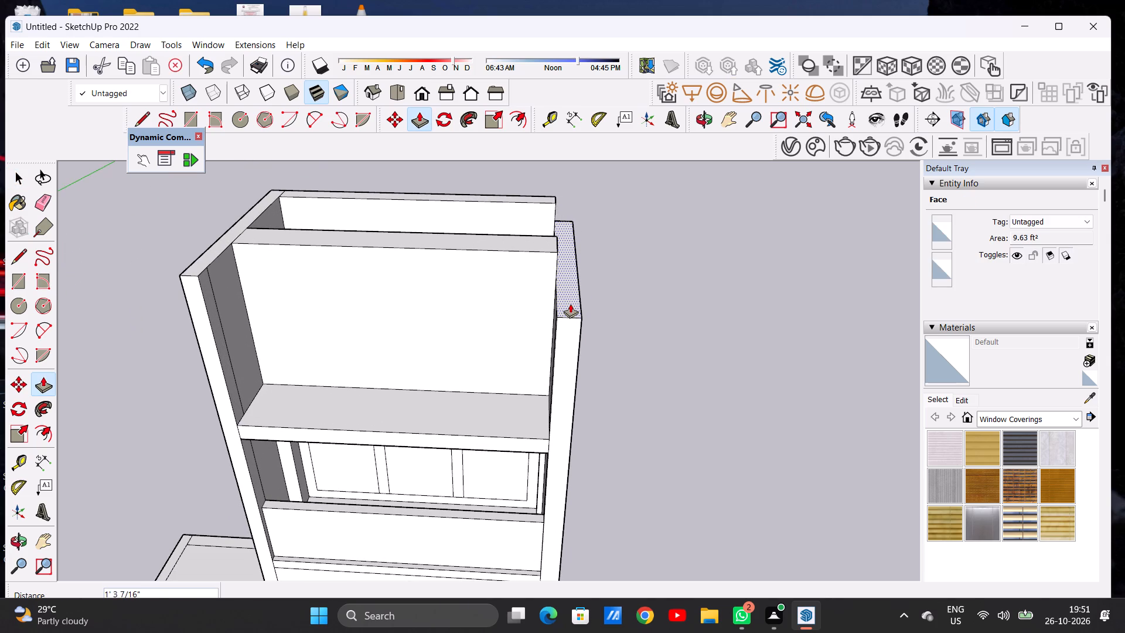
left_click(569, 295)
scroll(540, 239, "up", 6)
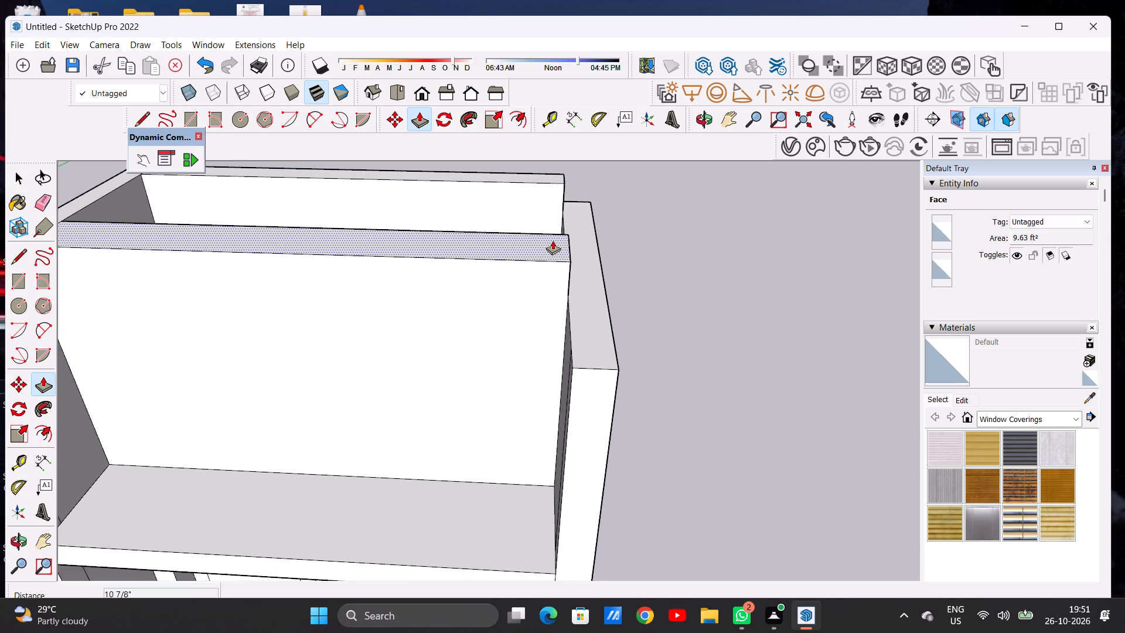
left_click(558, 240)
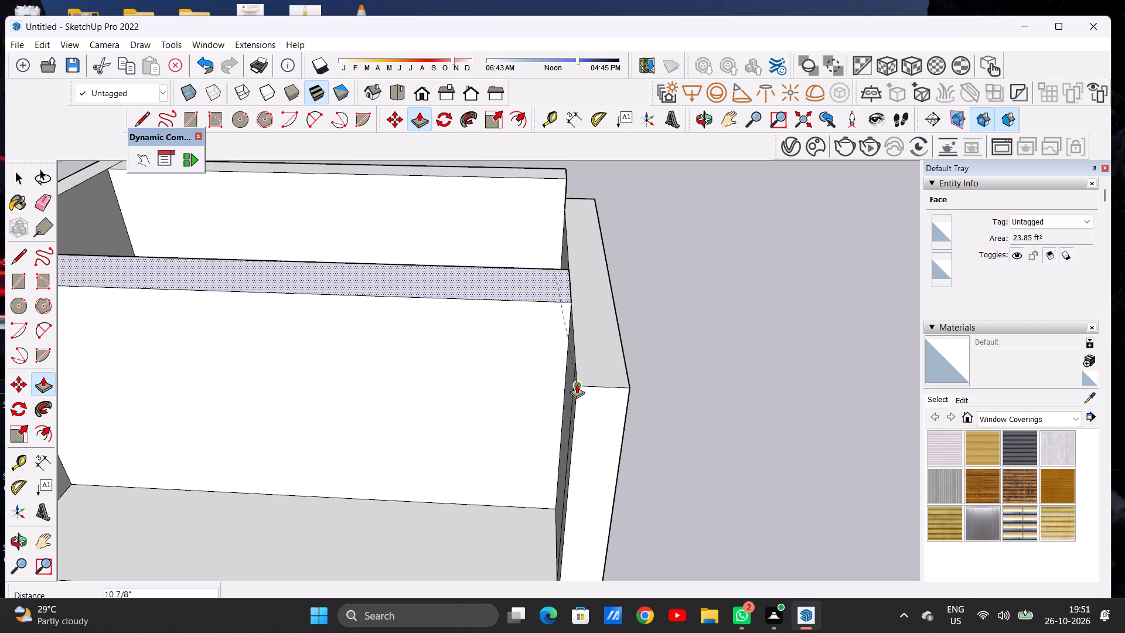
left_click(577, 384)
Push/Pull the tops of the second floor's rear wall and left side wall down 10 7/8", level with the lowered walls.
scroll(560, 296, "down", 2)
scroll(565, 183, "up", 6)
left_click(553, 195)
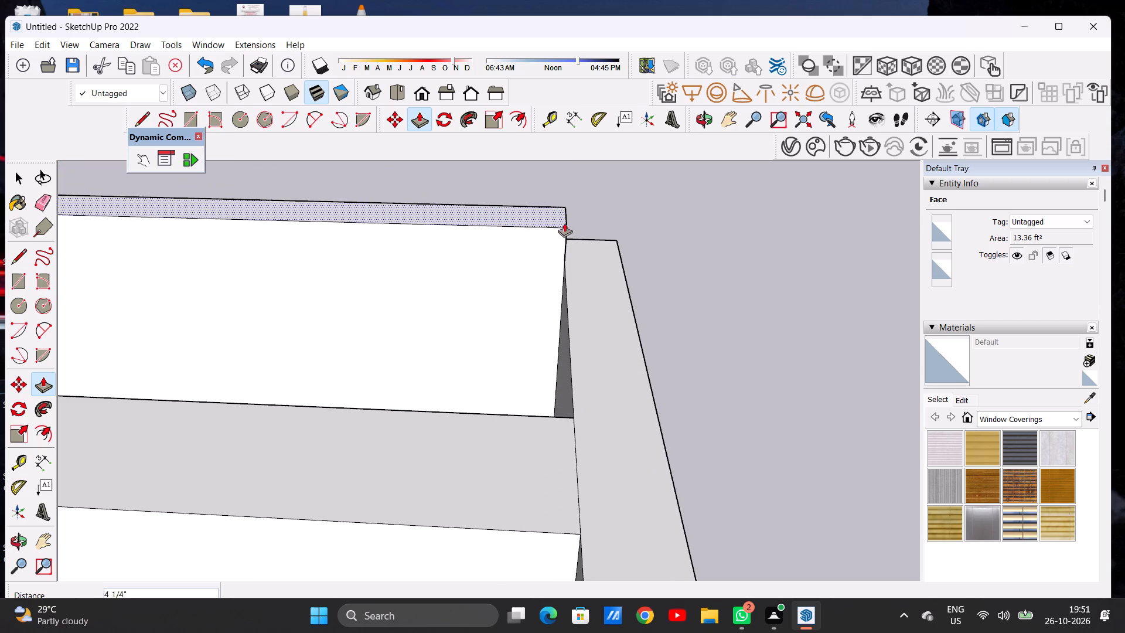
left_click(570, 264)
scroll(591, 268, "down", 15)
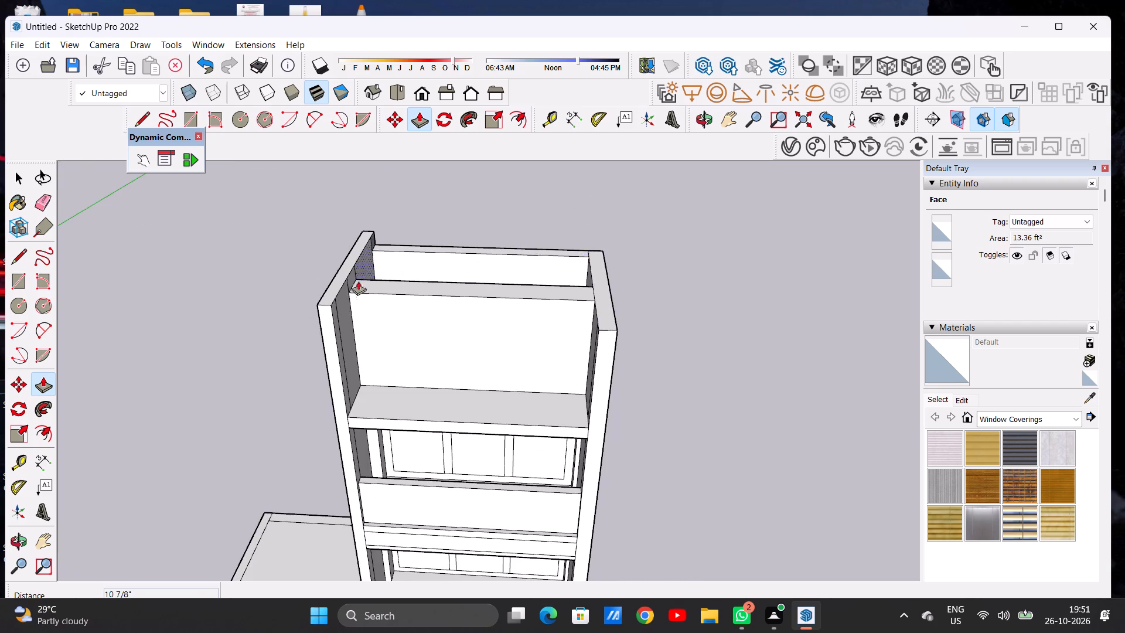
scroll(347, 284, "up", 7)
left_click(325, 294)
left_click(352, 299)
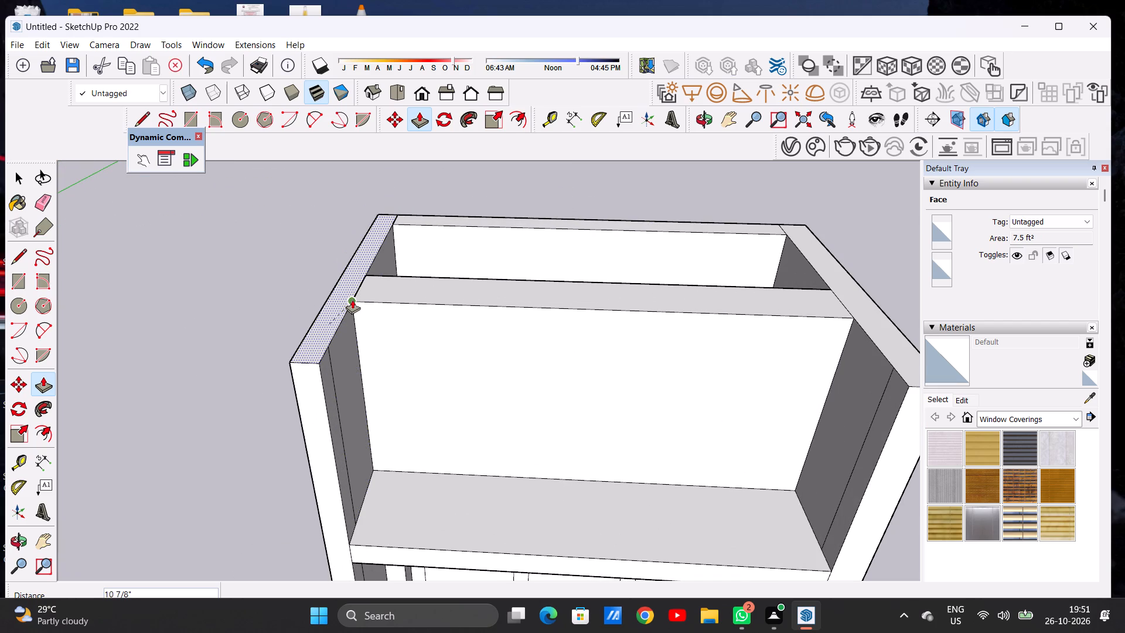
key("space")
Examine the lowered second-floor walls in proportion to the floors below.
scroll(424, 288, "down", 12)
middle_click_drag(440, 334, 448, 255)
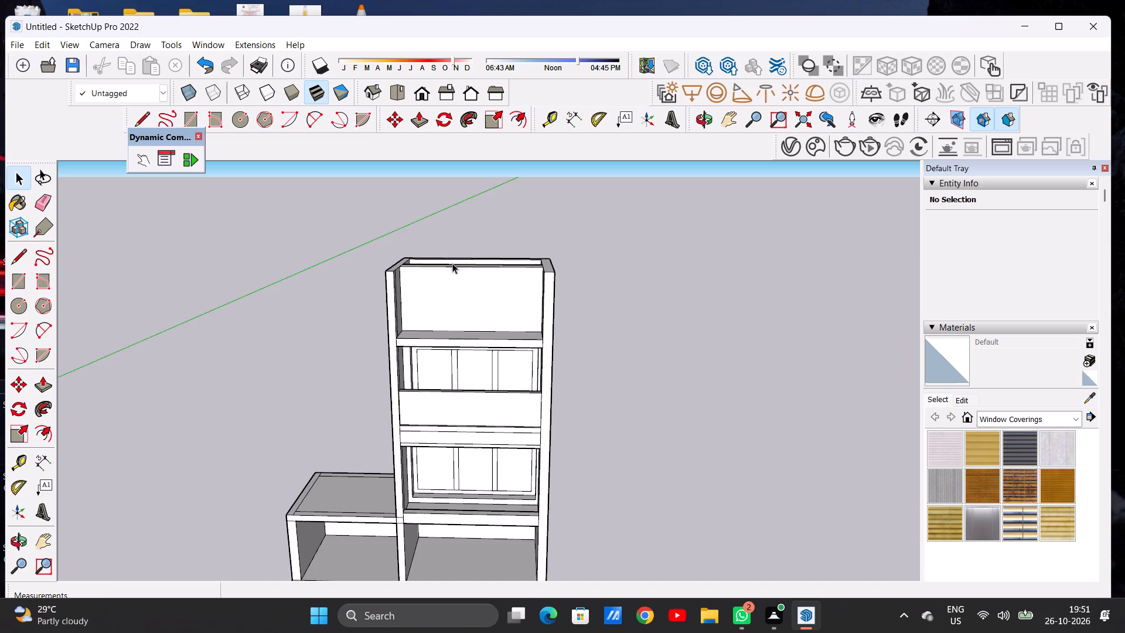
scroll(482, 291, "down", 6)
middle_click_drag(462, 295, 464, 274)
scroll(466, 286, "up", 5)
scroll(466, 287, "down", 1)
scroll(466, 287, "up", 1)
scroll(509, 305, "down", 5)
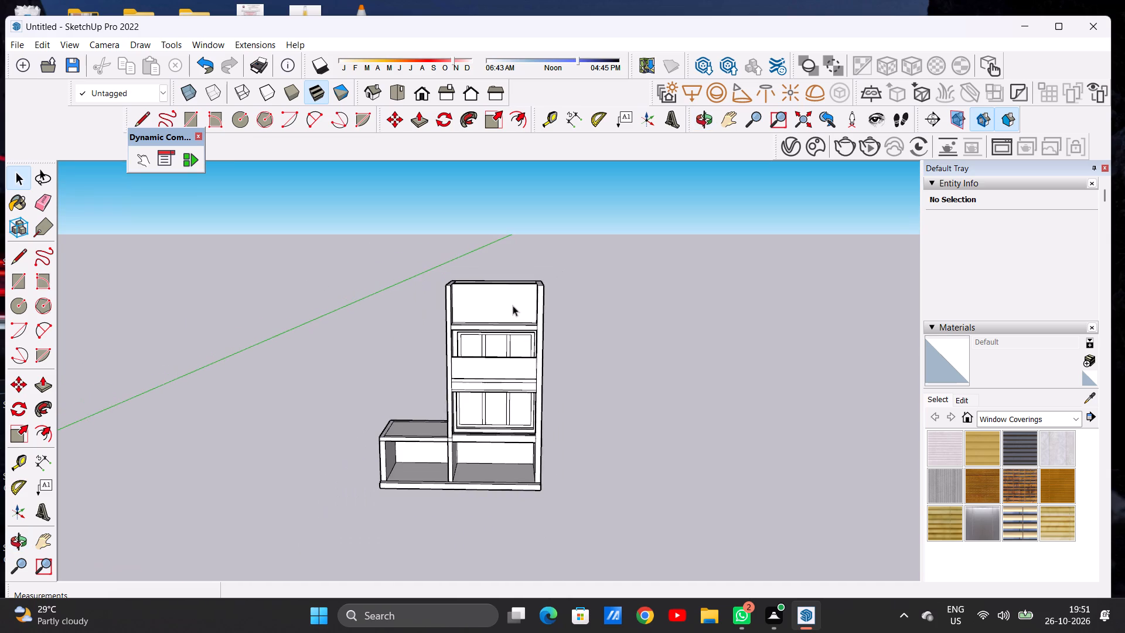
scroll(479, 307, "up", 2)
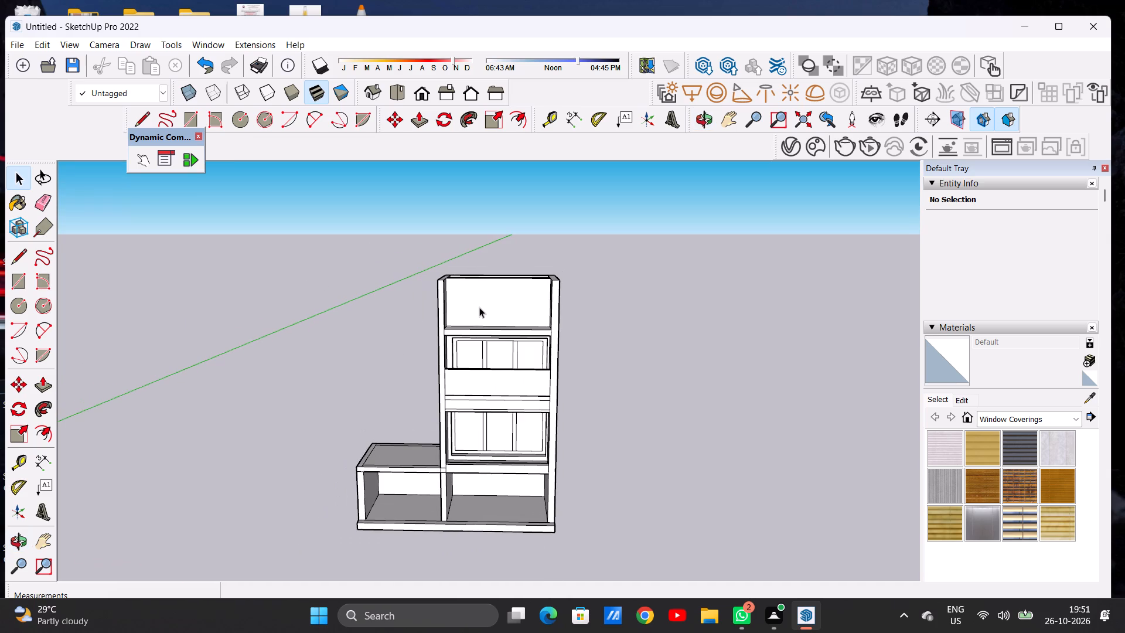
scroll(484, 305, "up", 2)
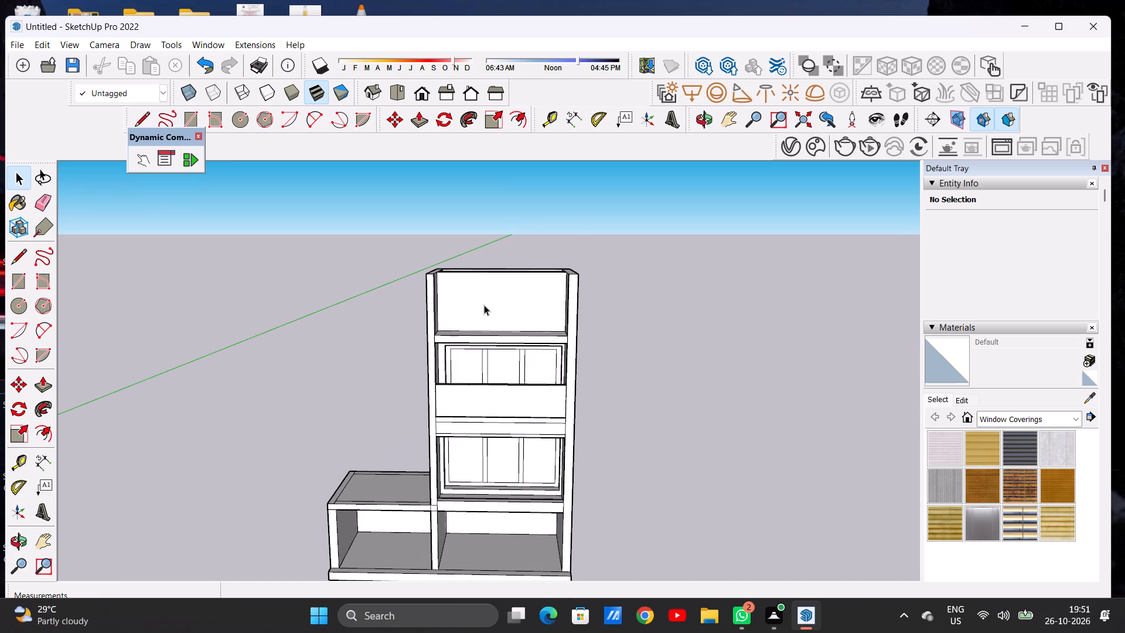
Draw a window rectangle about 11' 9 11/16" by 5' 1/16" on the second-floor front wall, inset from its edges.
middle_click_drag(502, 292, 509, 268)
scroll(502, 302, "up", 5)
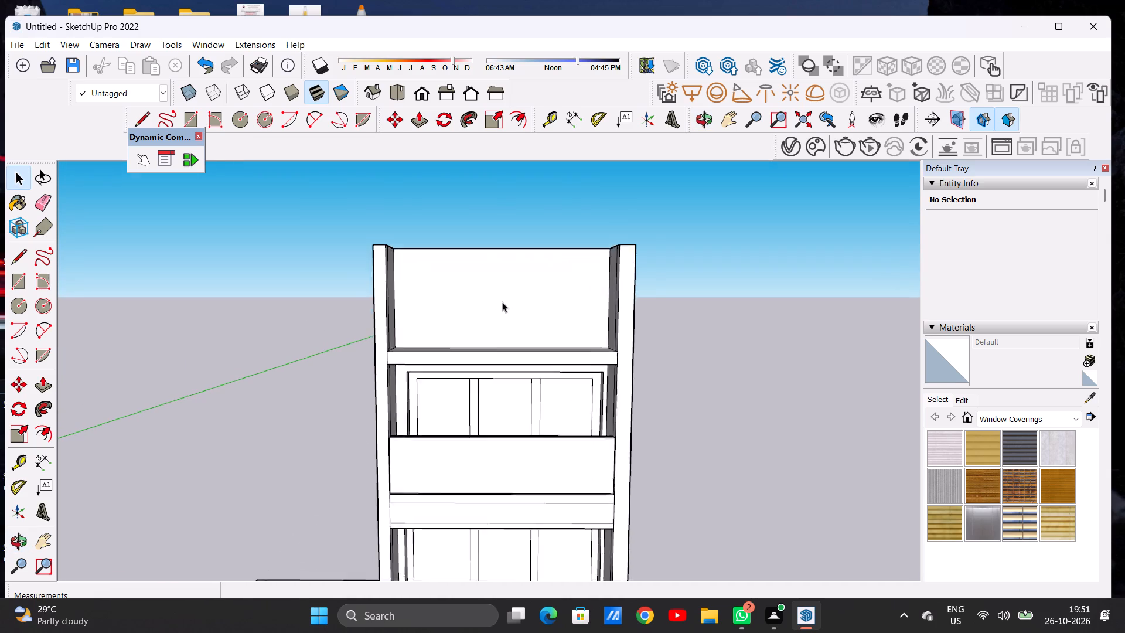
scroll(502, 302, "up", 1)
scroll(486, 300, "down", 4)
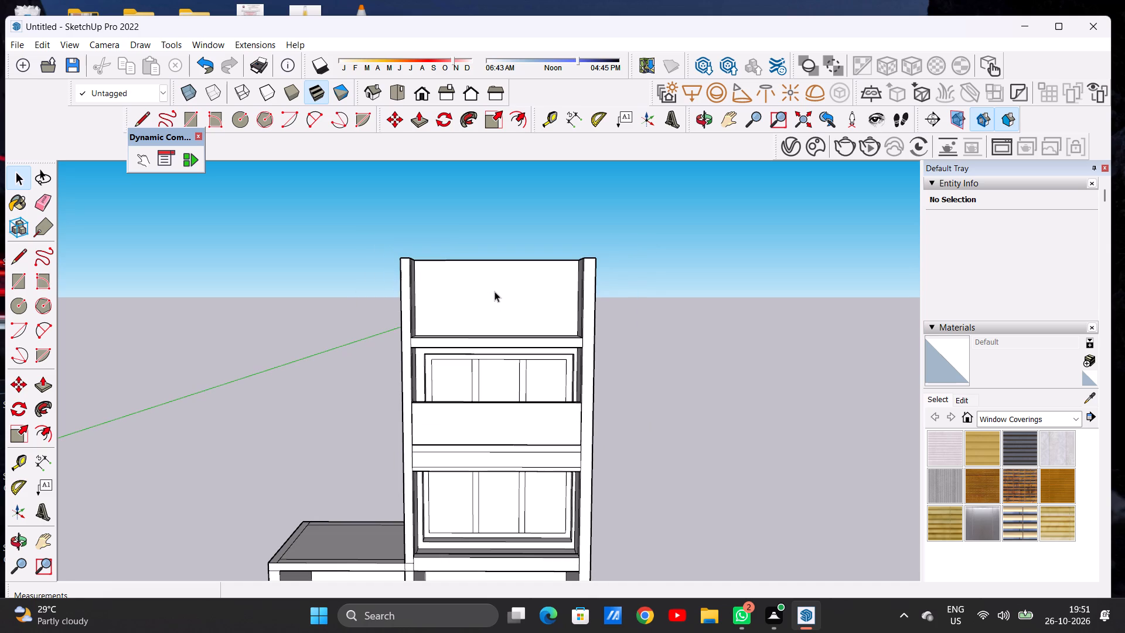
key("r")
scroll(493, 291, "up", 3)
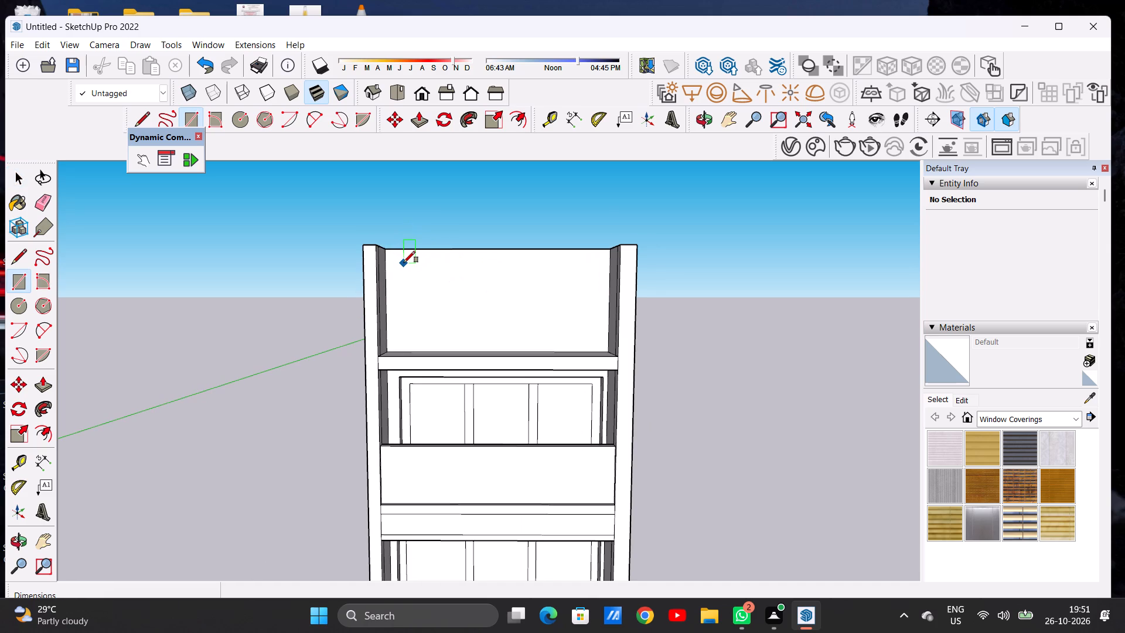
left_click(404, 263)
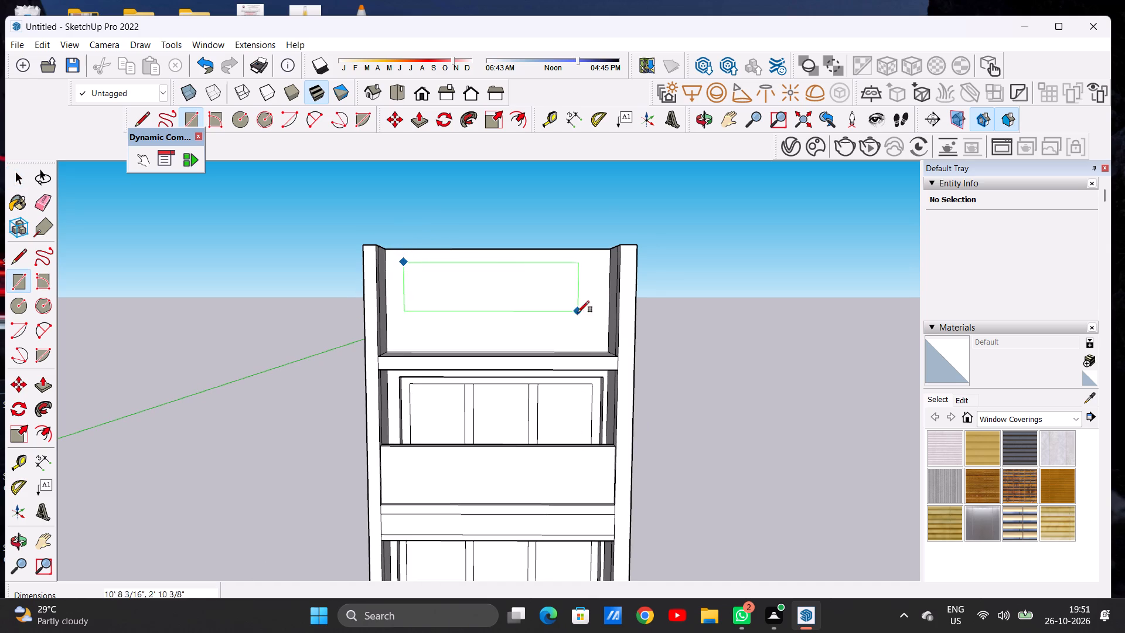
left_click(595, 344)
key("space")
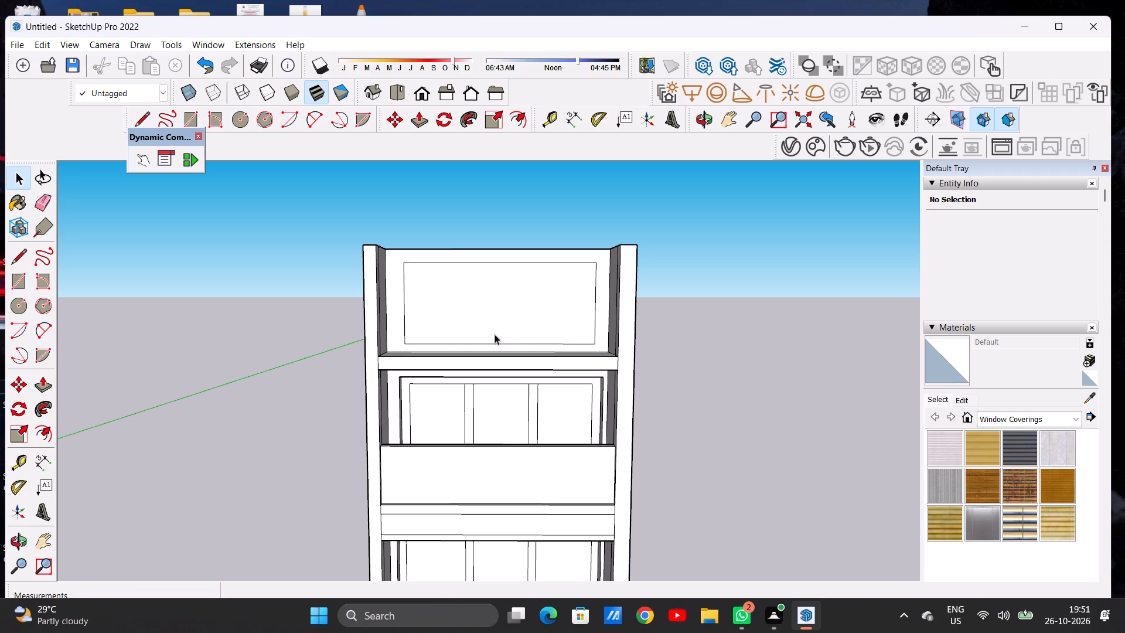
Push/Pull the window rectangle about 8 9/16" into the second-floor front wall to form a recess.
scroll(410, 315, "down", 7)
scroll(440, 302, "up", 4)
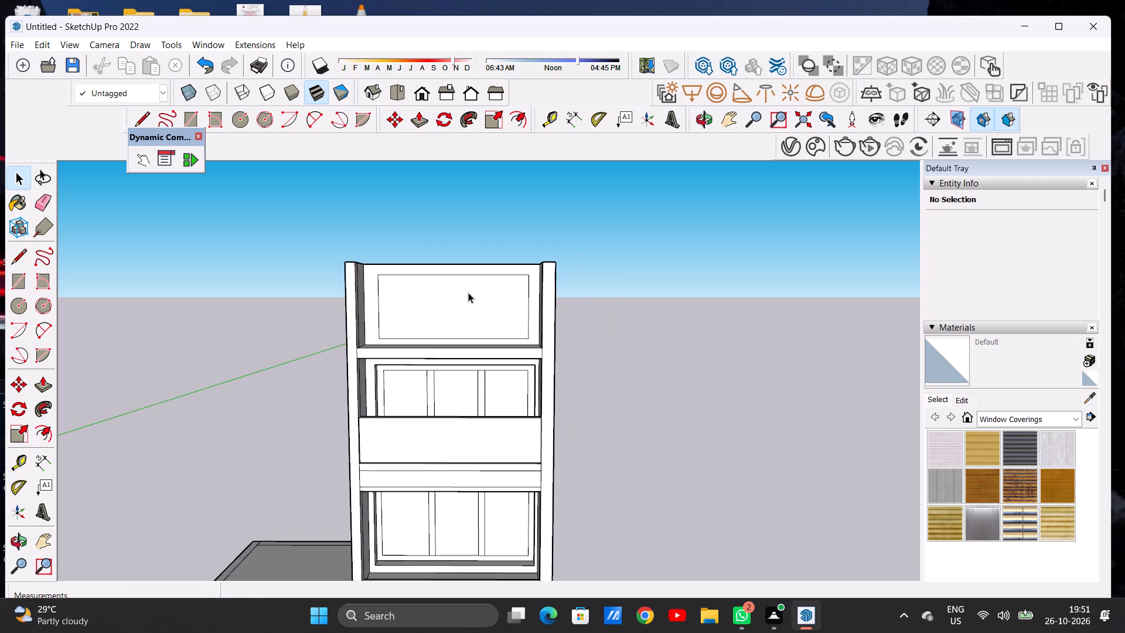
middle_click_drag(468, 292, 452, 362)
scroll(455, 303, "up", 6)
key("p")
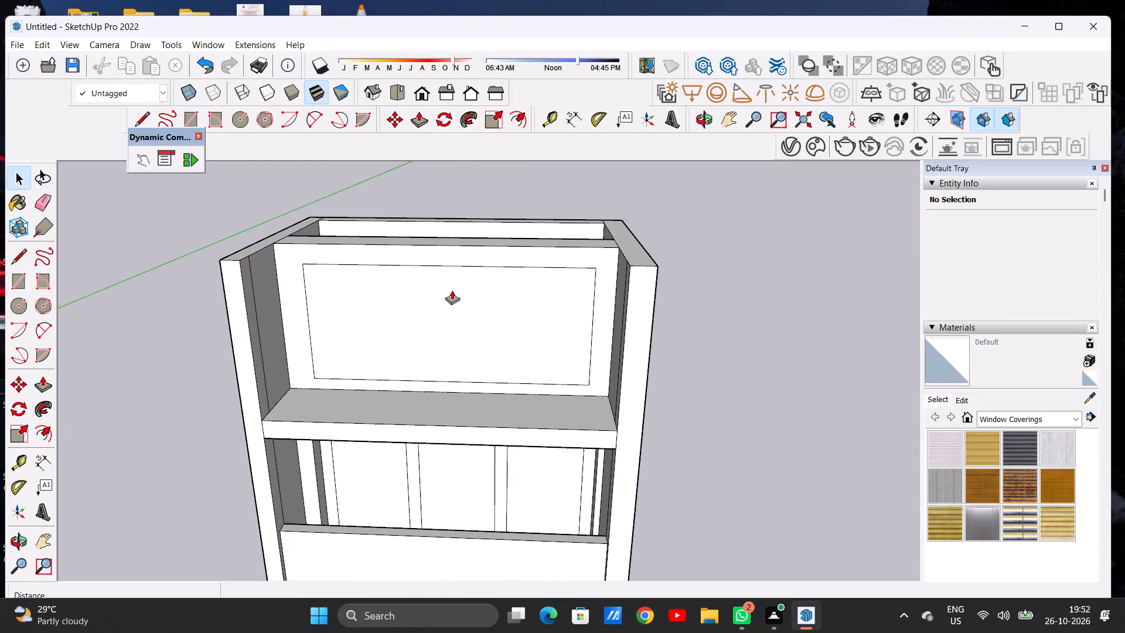
scroll(495, 281, "up", 5)
middle_click_drag(501, 283, 492, 321)
scroll(492, 321, "up", 1)
left_click(482, 321)
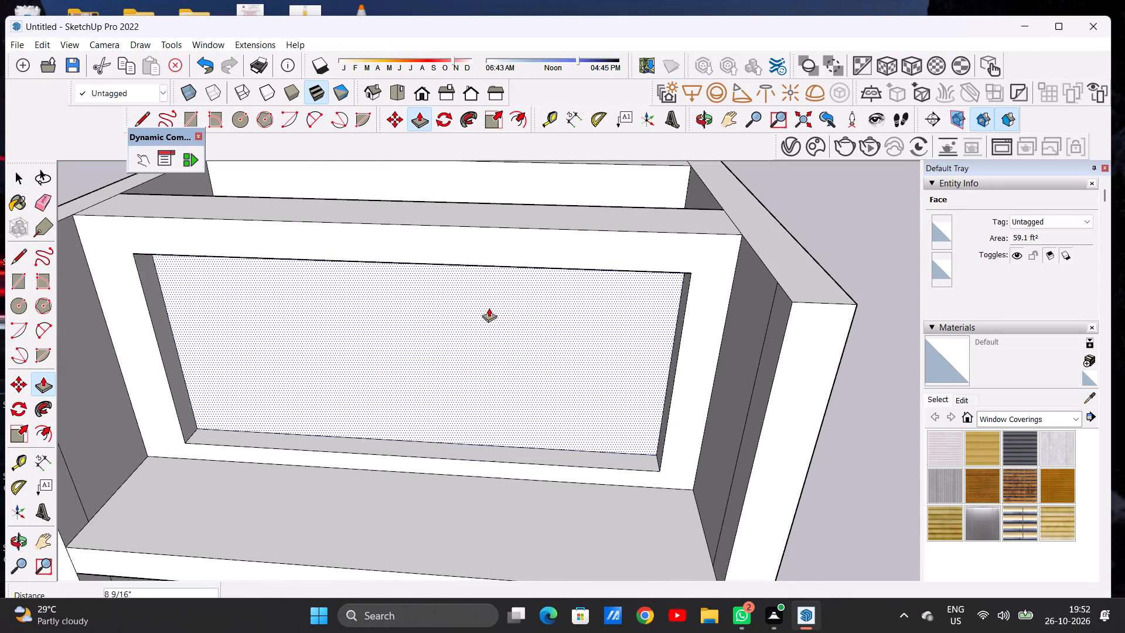
left_click(491, 304)
key("space")
Offset the outline of the recessed second-floor window face inward by about 4 3/4" to form the frame.
scroll(494, 309, "down", 3)
scroll(500, 309, "up", 1)
scroll(501, 309, "down", 2)
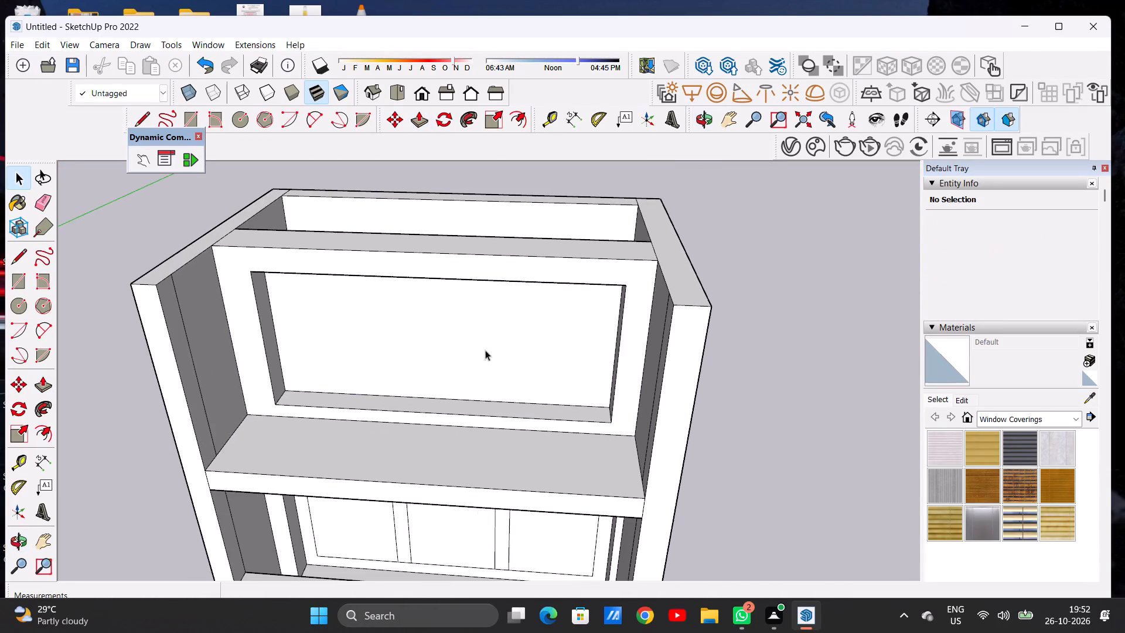
middle_click_drag(487, 359, 509, 261)
scroll(496, 308, "down", 5)
scroll(493, 311, "up", 2)
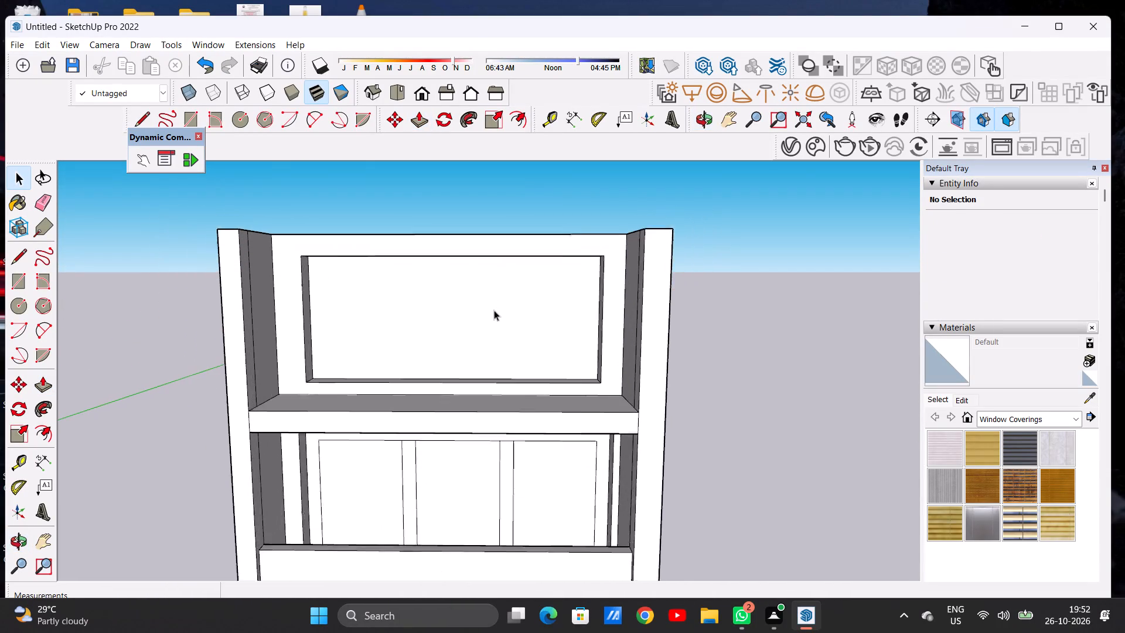
scroll(494, 310, "up", 2)
type("OF")
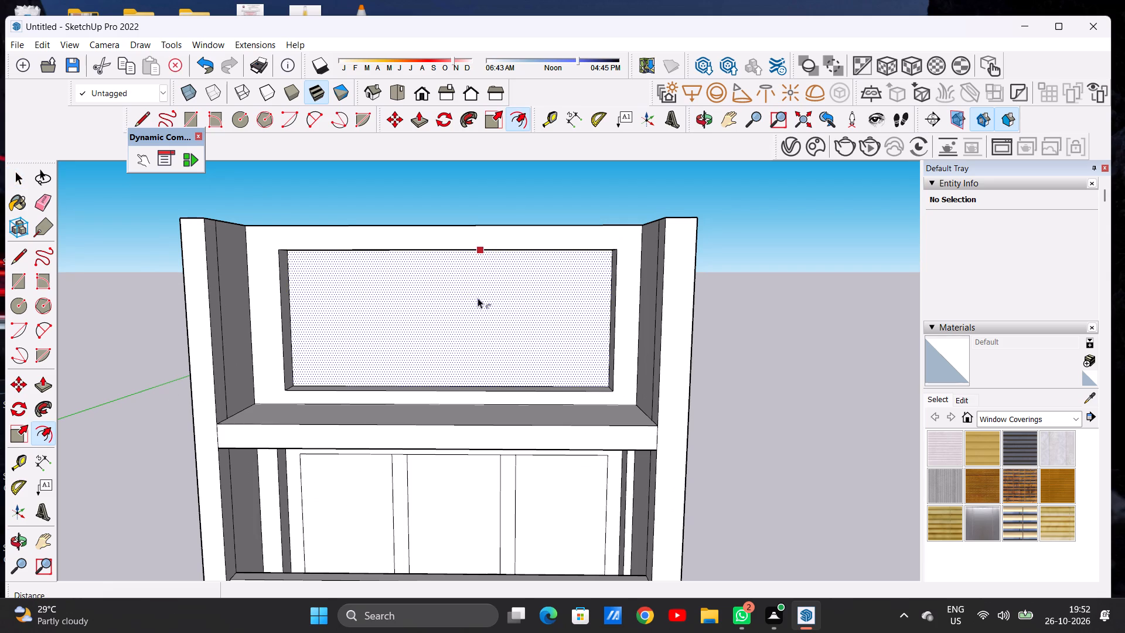
left_click(437, 271)
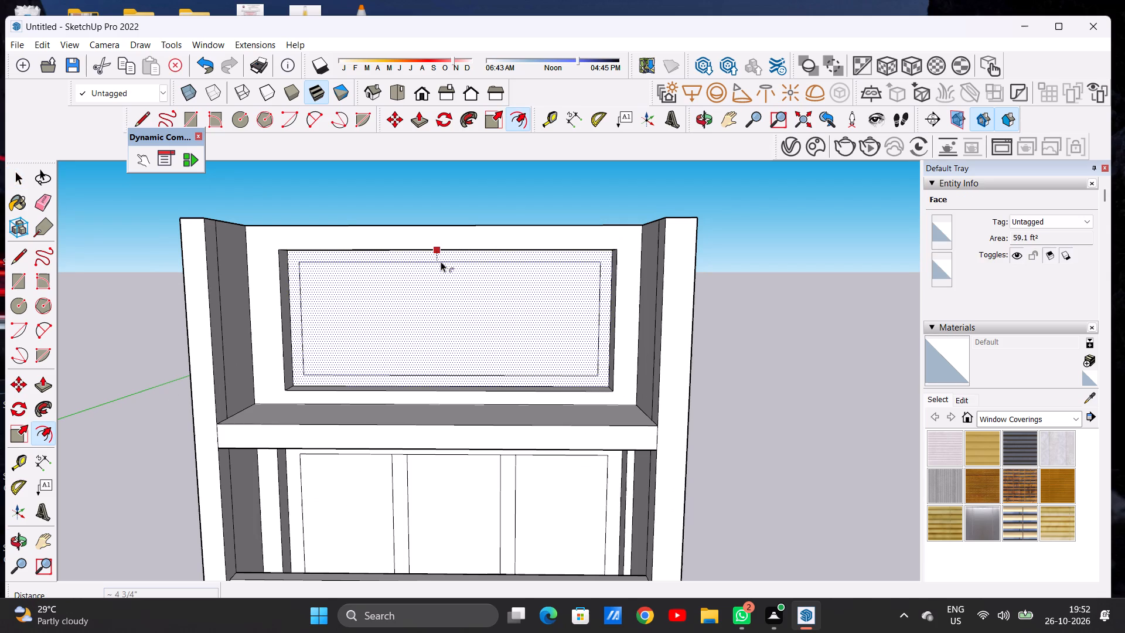
left_click(441, 261)
key("space")
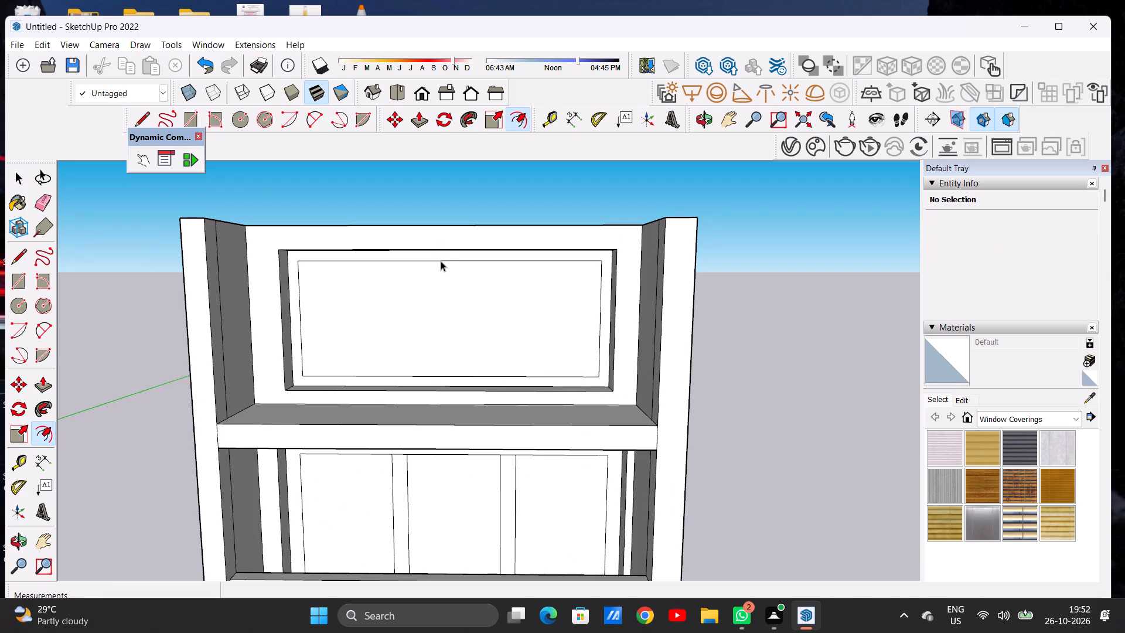
Draw two closely spaced vertical lines across the inner second-floor window pane, about a third from its left edge, for a mullion.
type("L")
scroll(457, 274, "down", 5)
middle_click_drag(410, 303, 414, 280)
scroll(414, 280, "up", 6)
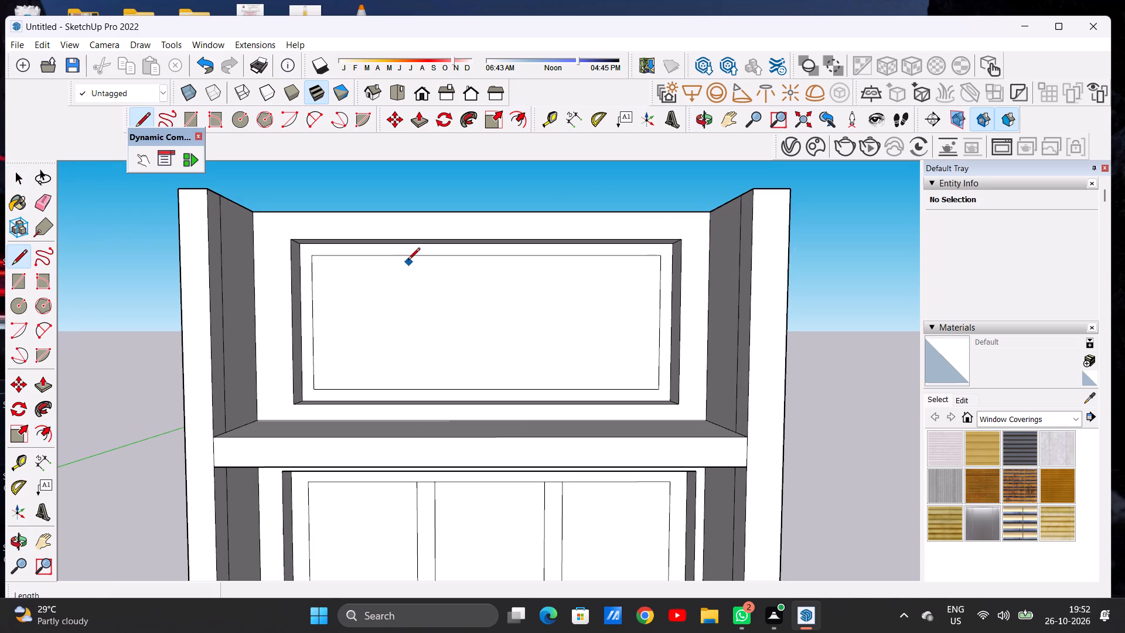
left_click(412, 257)
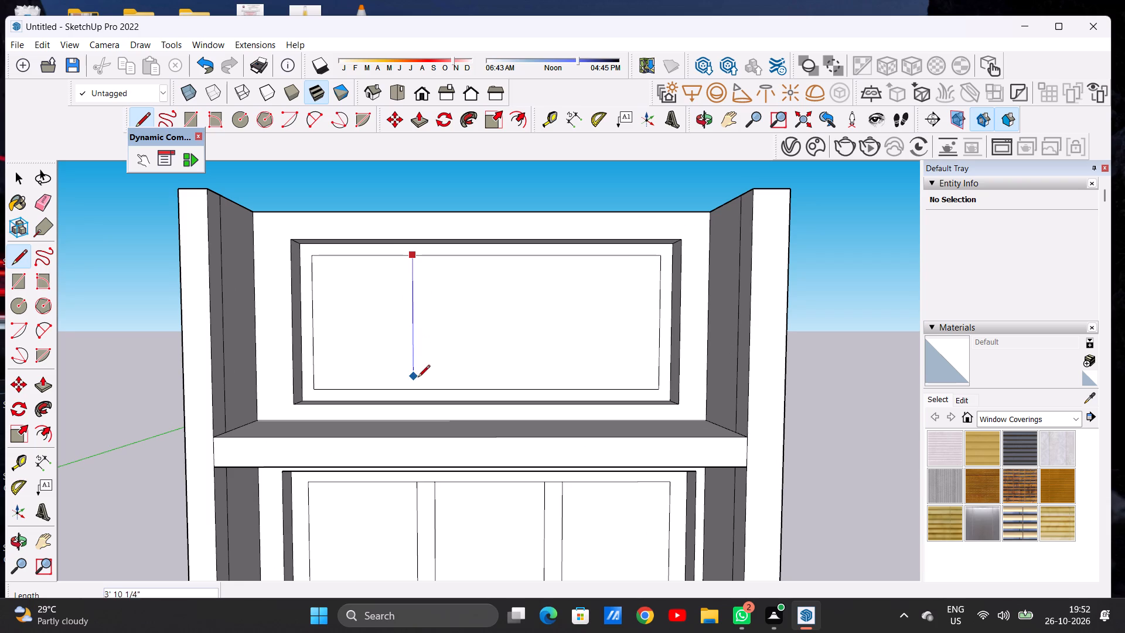
left_click(417, 386)
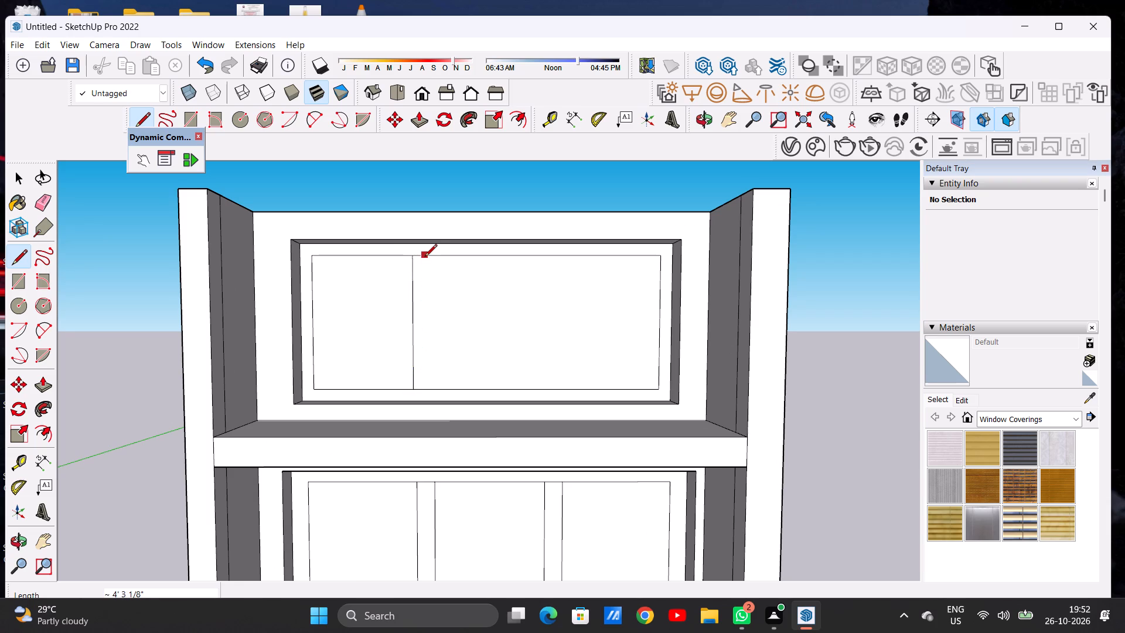
left_click(428, 256)
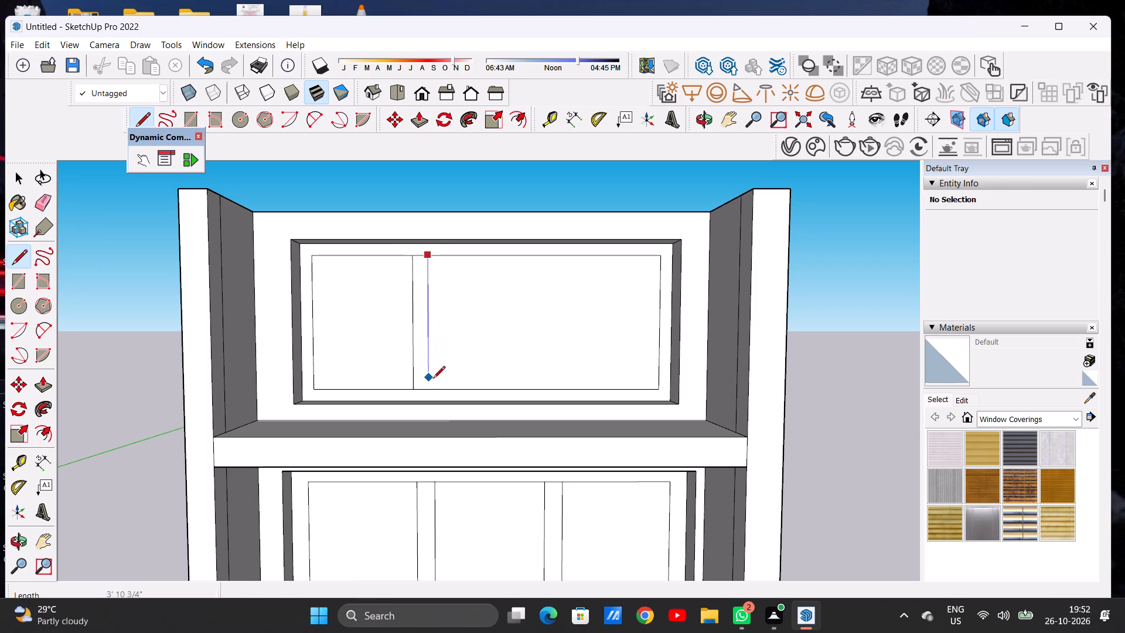
left_click(431, 386)
key("space")
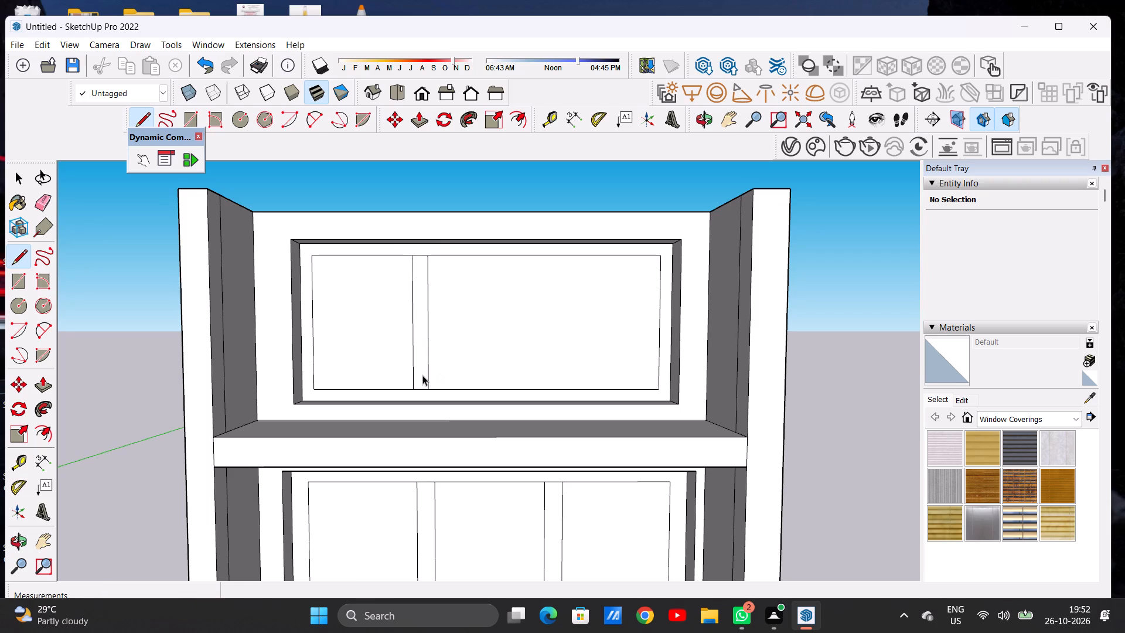
Copy the mullion strip about 3' 8 5/16" to the right along the window to divide it into three panes.
double_click(422, 375)
key("m")
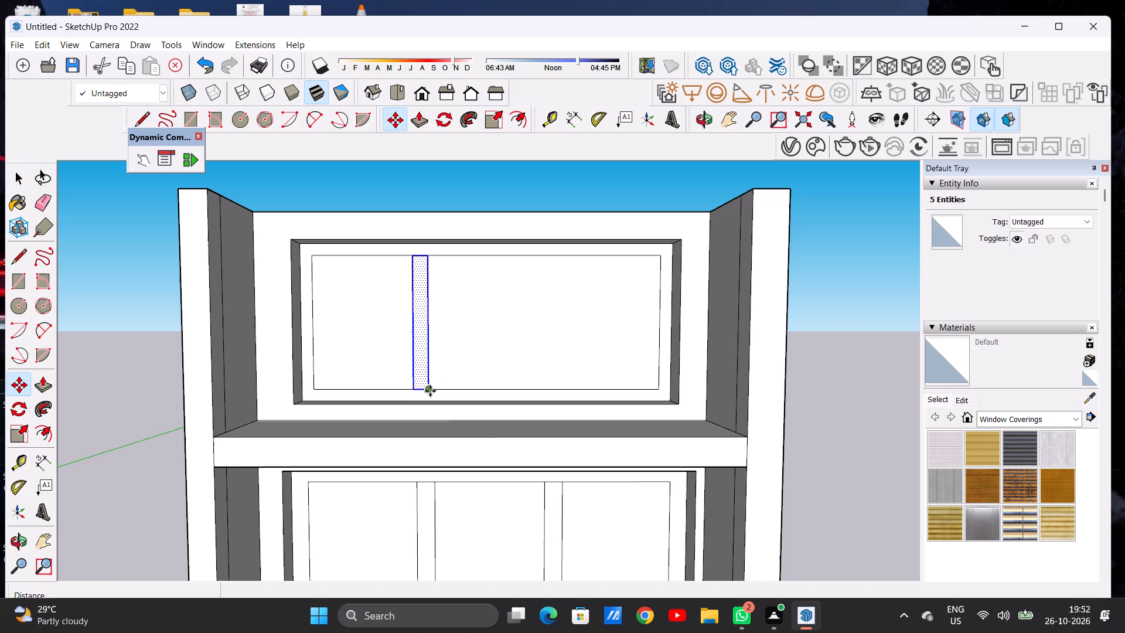
left_click(430, 391)
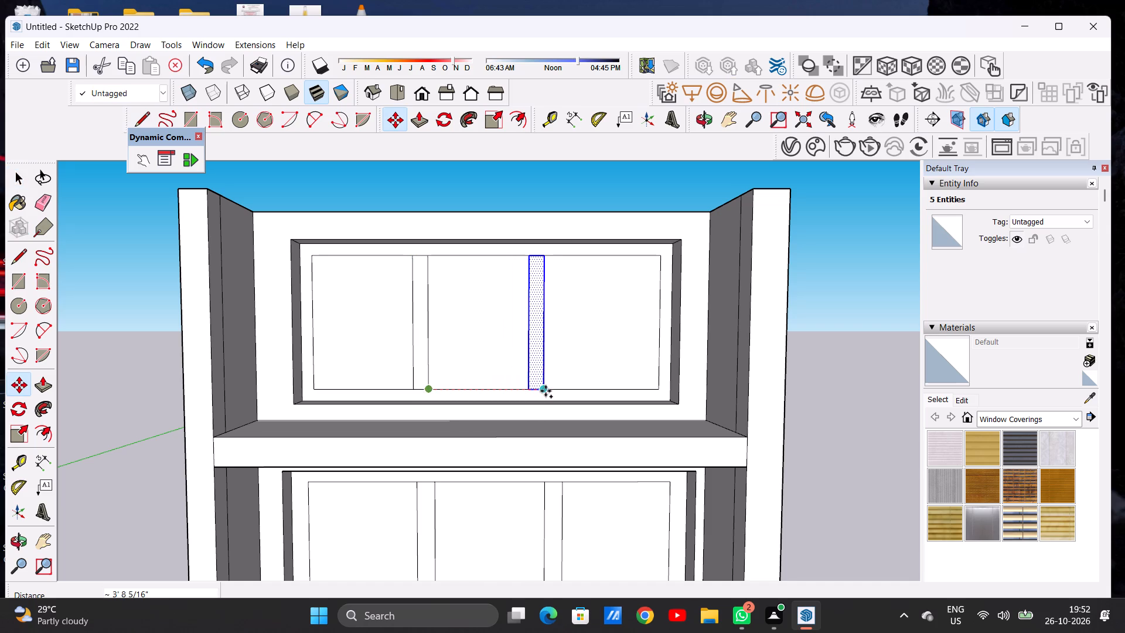
left_click(546, 391)
key("space")
left_click(646, 190)
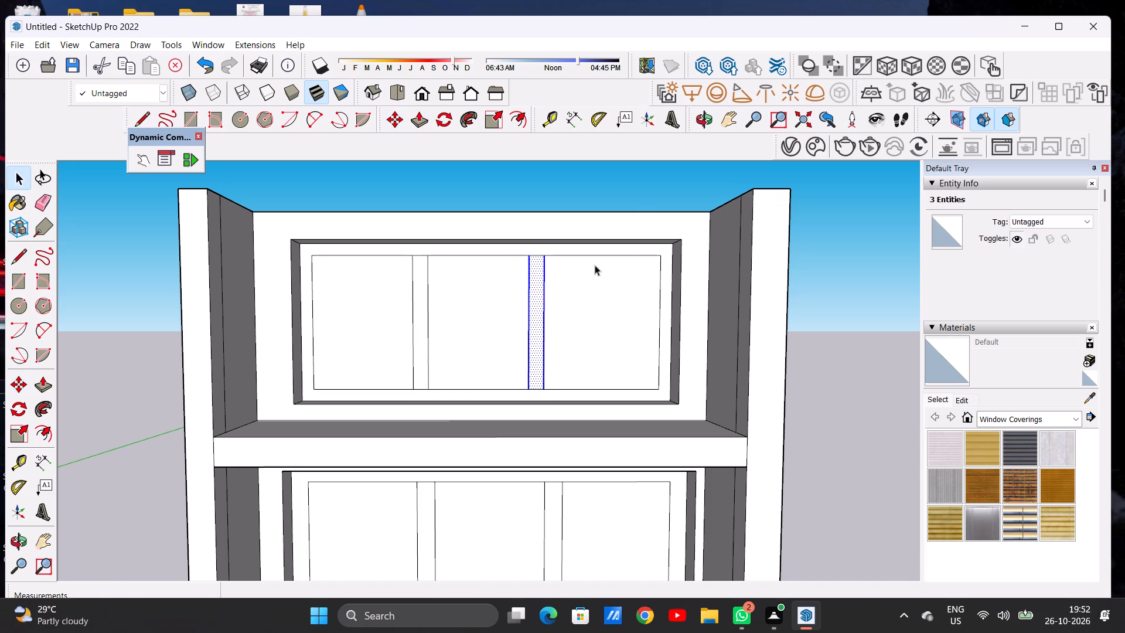
Draw a line about 13' 9 3/8" long across the second-floor balcony slab, parallel to and set back from its front edge.
scroll(546, 334, "down", 6)
middle_click_drag(540, 333, 522, 450)
scroll(545, 305, "down", 5)
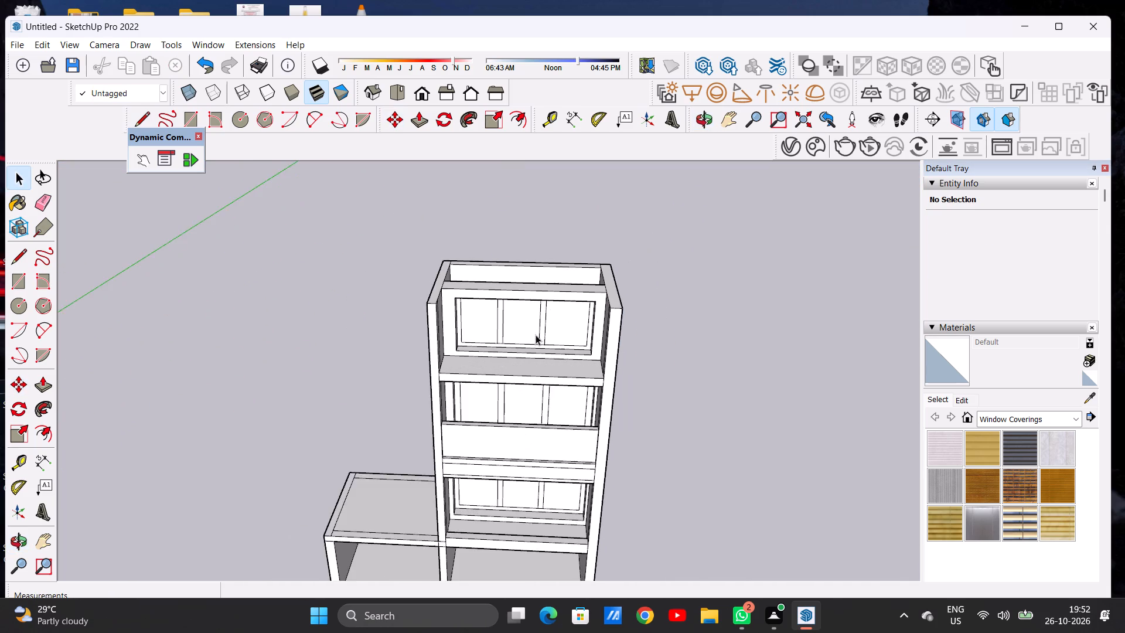
middle_click_drag(534, 349, 538, 438)
scroll(548, 412, "up", 8)
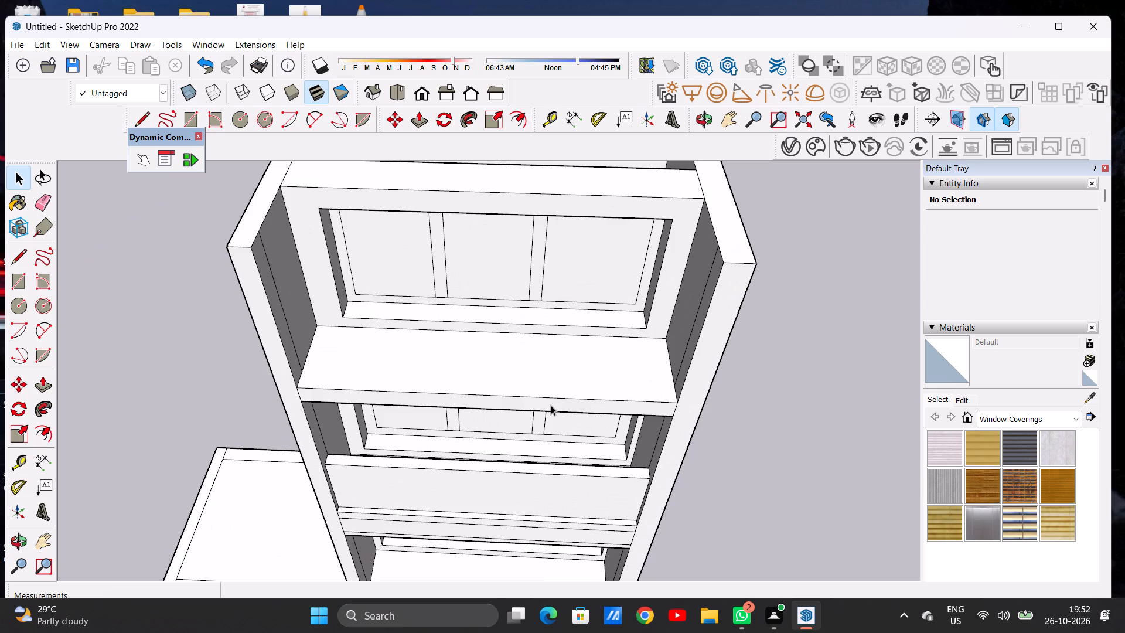
key("l")
scroll(555, 400, "up", 2)
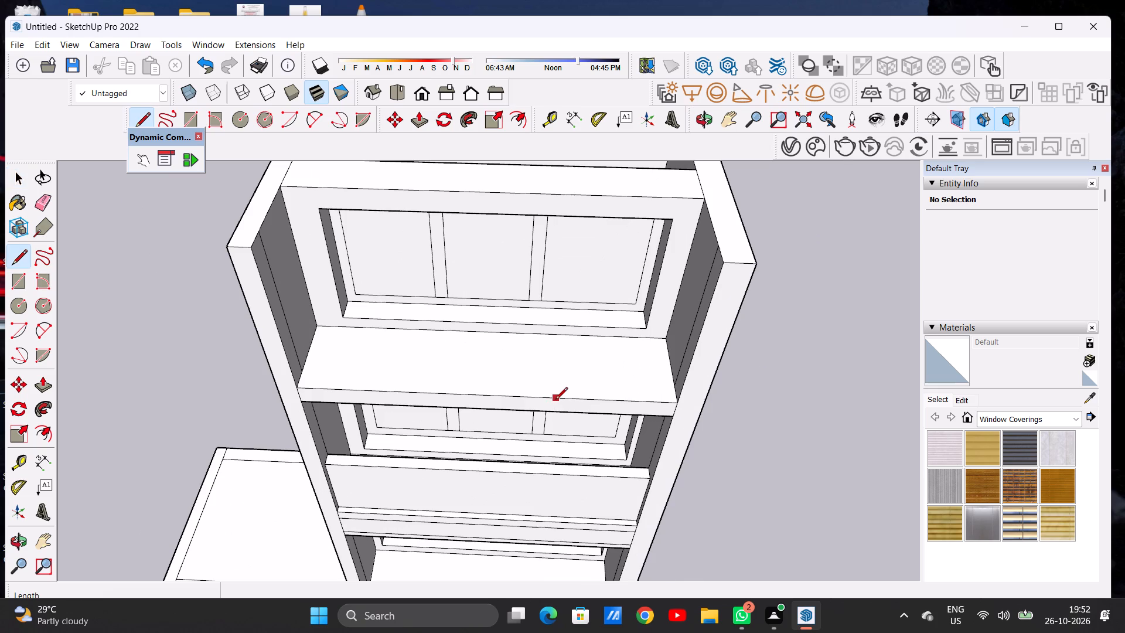
scroll(555, 400, "up", 3)
left_click(140, 352)
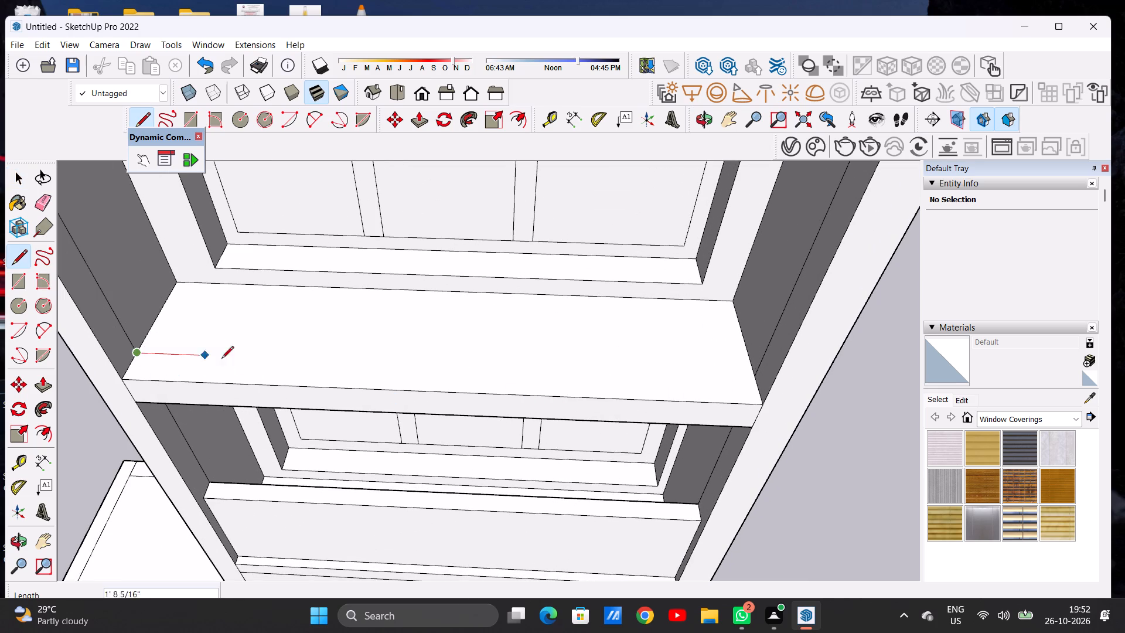
left_click(753, 373)
key("space")
Delete the stray face filling the first-floor balcony opening between the slab above and the parapet.
left_click(661, 447)
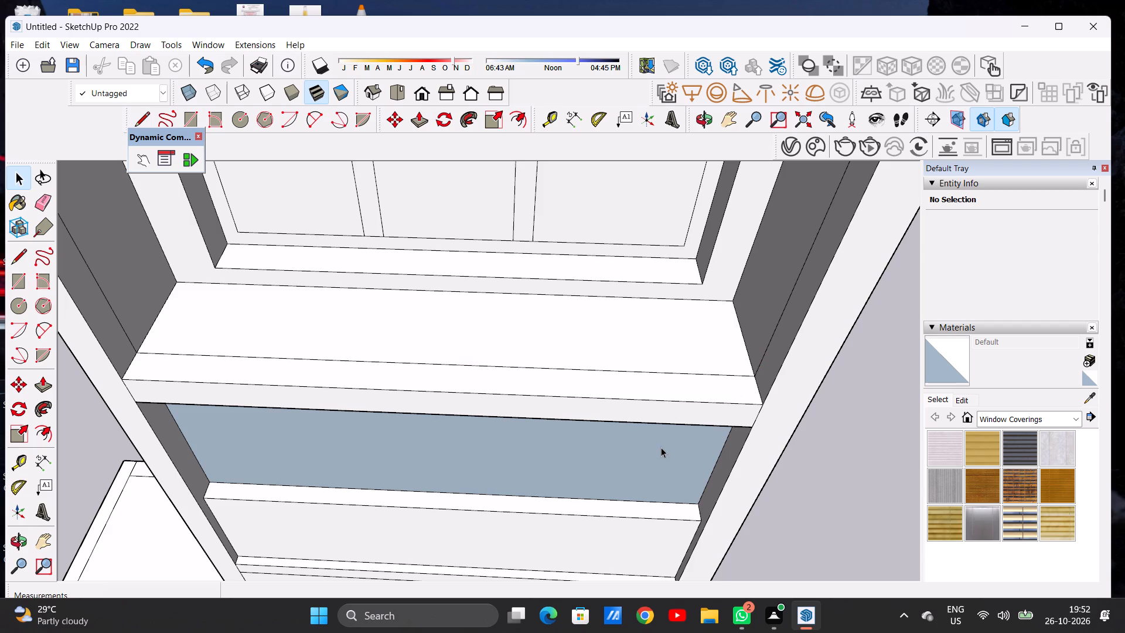
key("Delete")
Draw a second line across the second-floor balcony slab between the first line and the front edge, outlining a parapet strip.
scroll(609, 420, "down", 7)
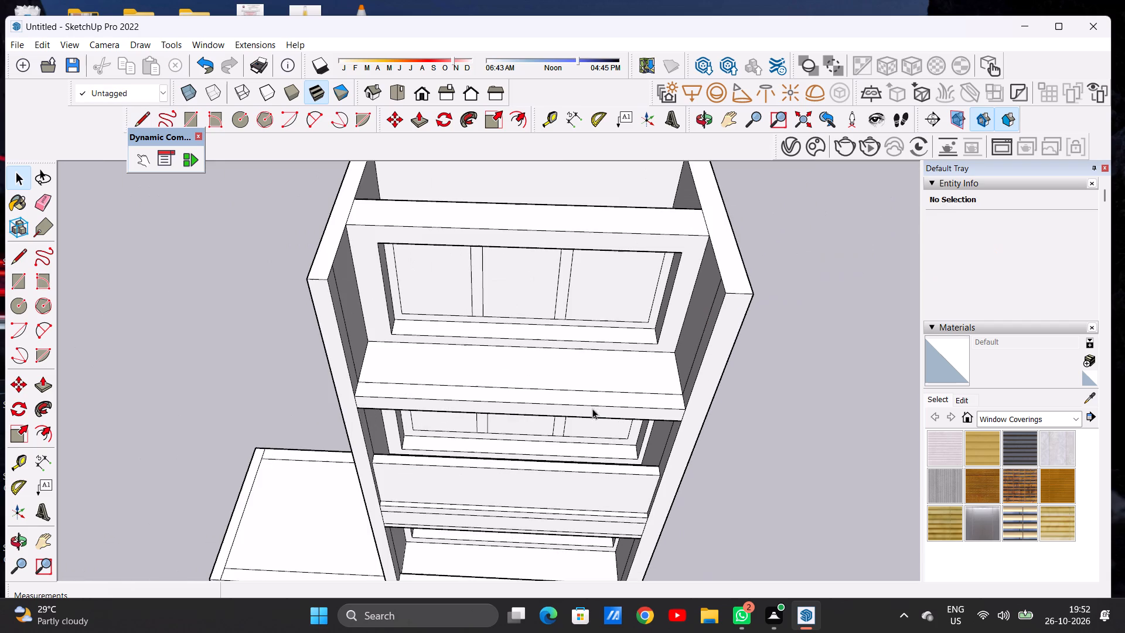
scroll(599, 397, "up", 6)
middle_click_drag(607, 390, 608, 427)
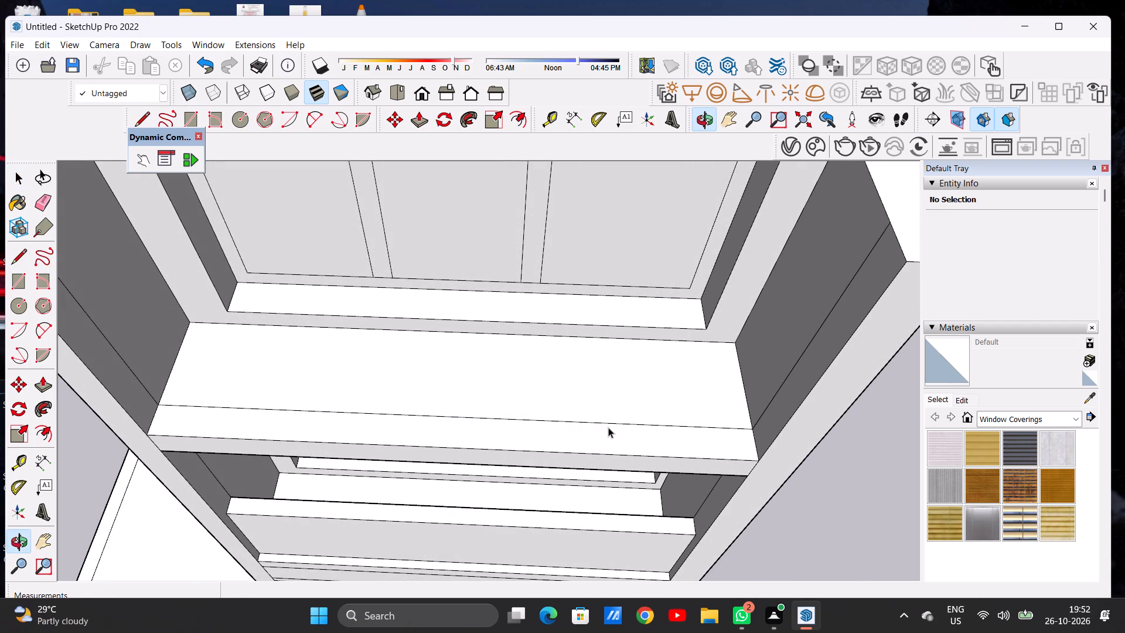
key("l")
scroll(602, 430, "up", 7)
scroll(636, 401, "down", 7)
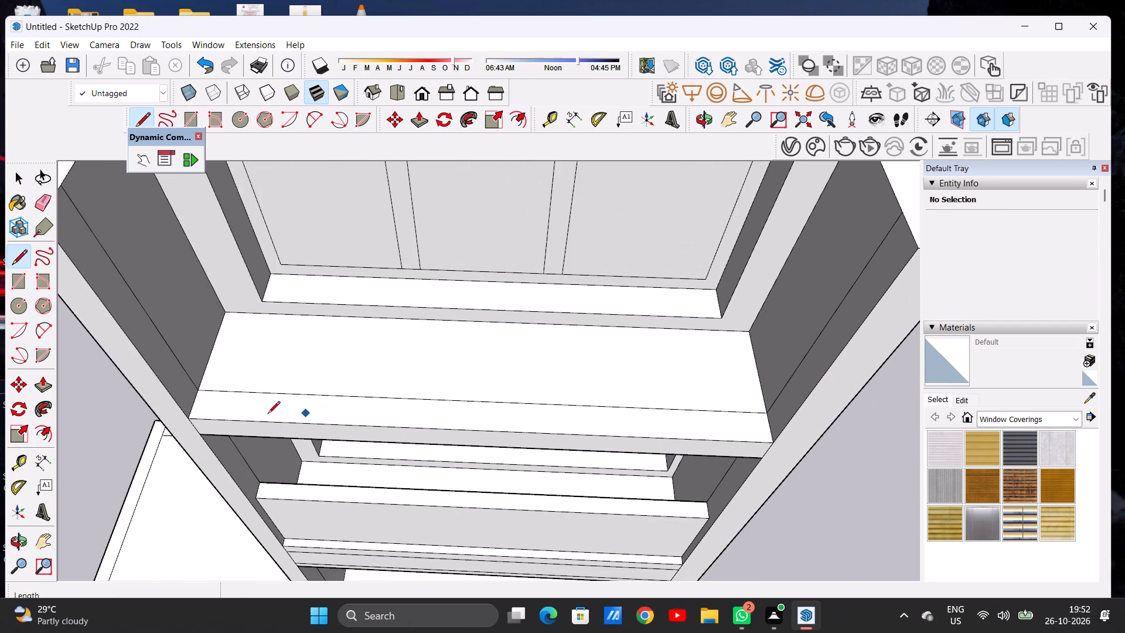
scroll(198, 406, "up", 3)
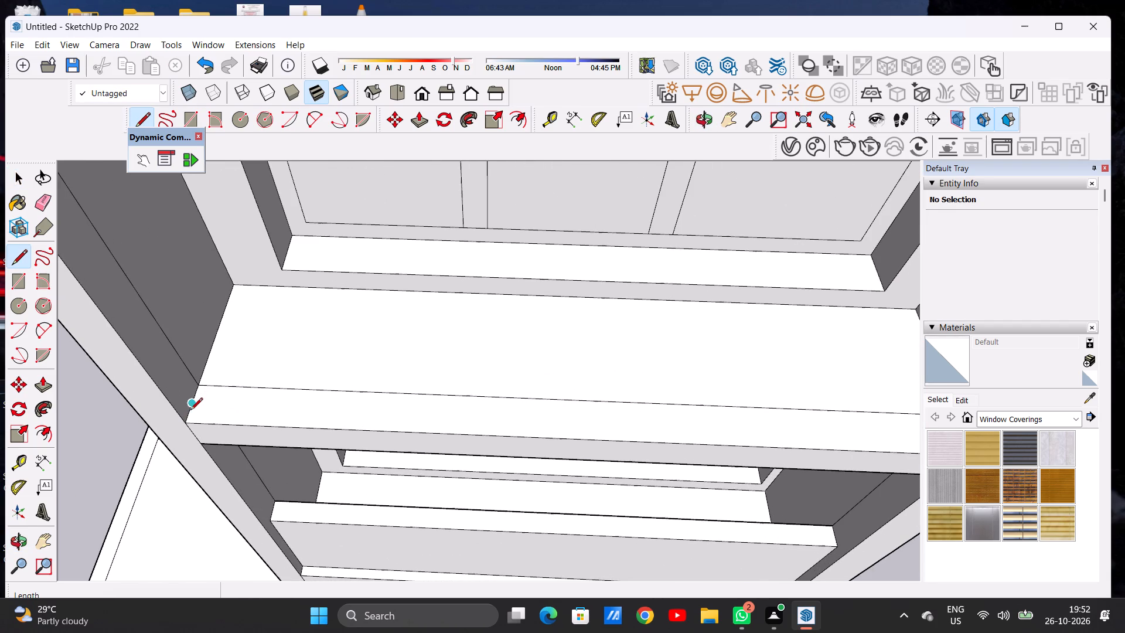
scroll(191, 411, "up", 3)
left_click(190, 410)
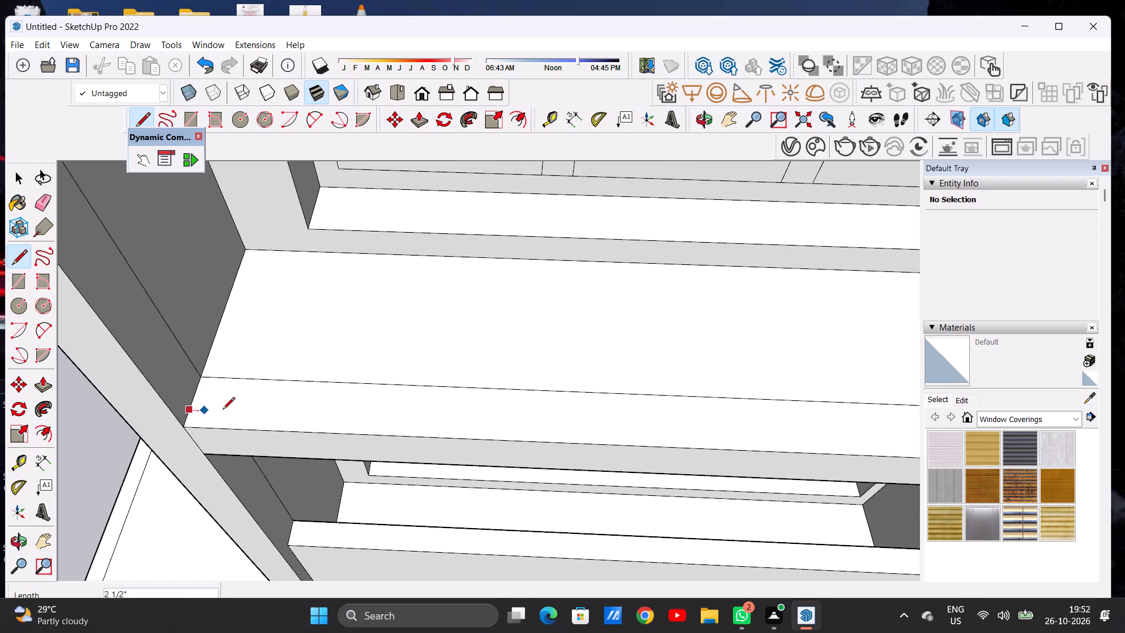
scroll(328, 412, "down", 2)
scroll(328, 412, "up", 2)
scroll(328, 412, "down", 9)
scroll(663, 416, "up", 4)
scroll(666, 416, "down", 1)
scroll(666, 416, "up", 1)
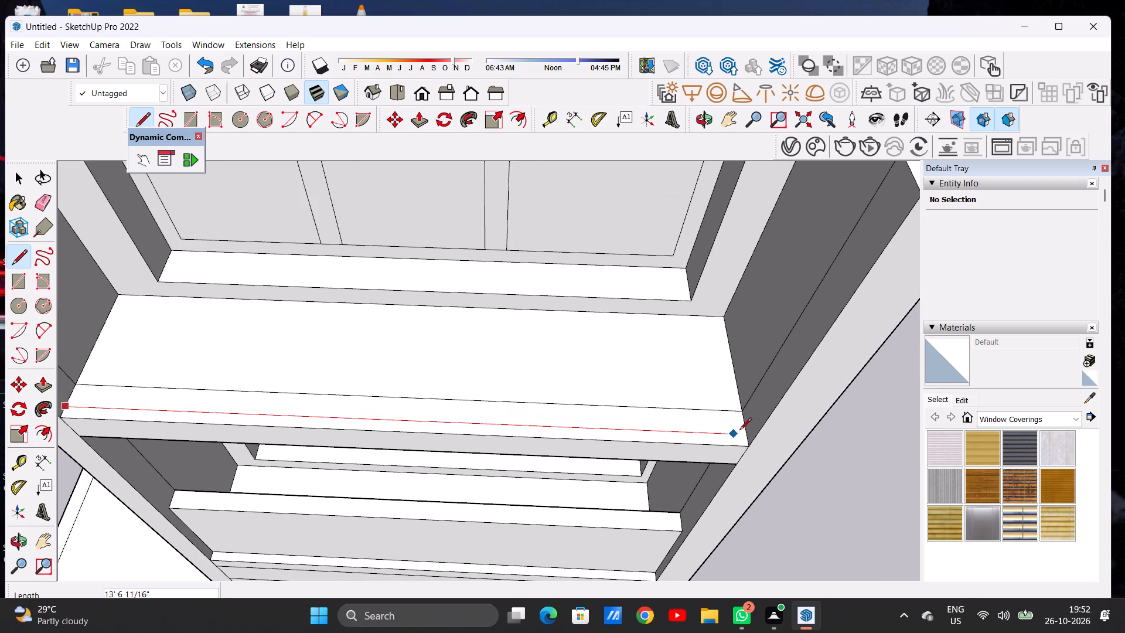
left_click(750, 430)
key("space")
Push/Pull the strip between the two lines up about 2' 10 13/16" to form the second-floor balcony parapet.
scroll(612, 432, "down", 9)
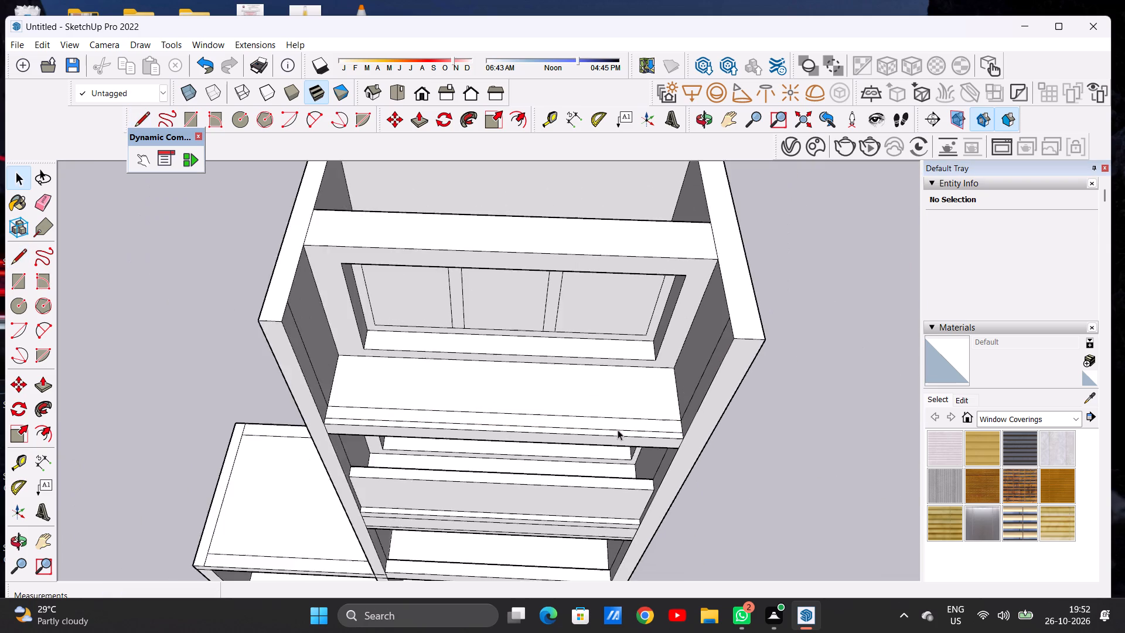
scroll(615, 414, "down", 5)
middle_click_drag(627, 476, 629, 356)
scroll(639, 454, "up", 5)
scroll(589, 406, "down", 7)
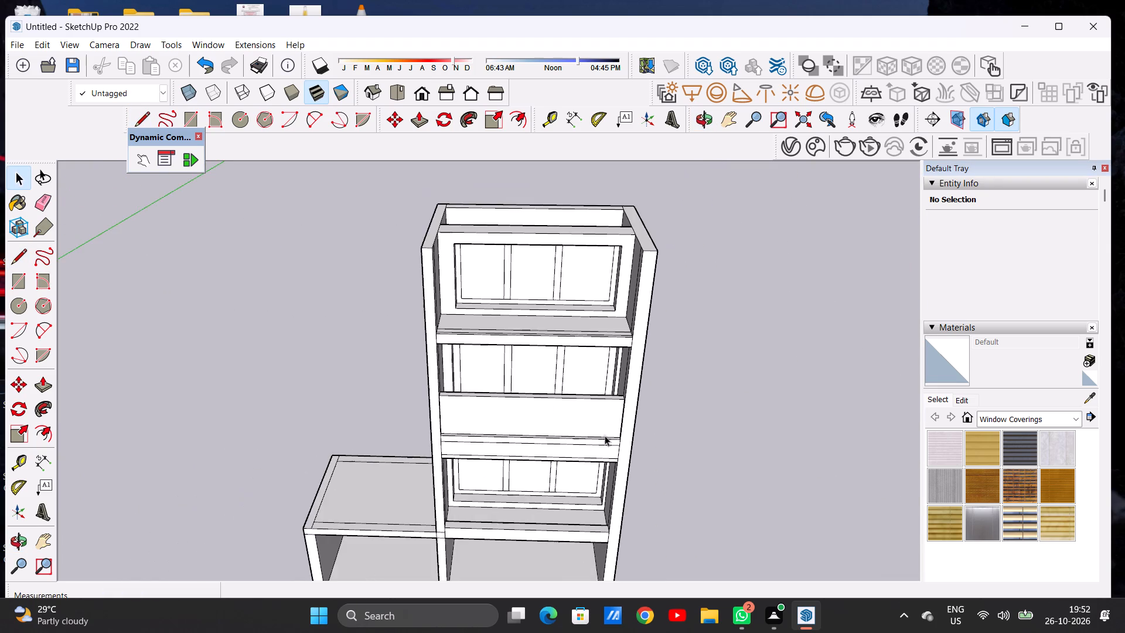
middle_click_drag(605, 433, 604, 475)
scroll(620, 359, "up", 3)
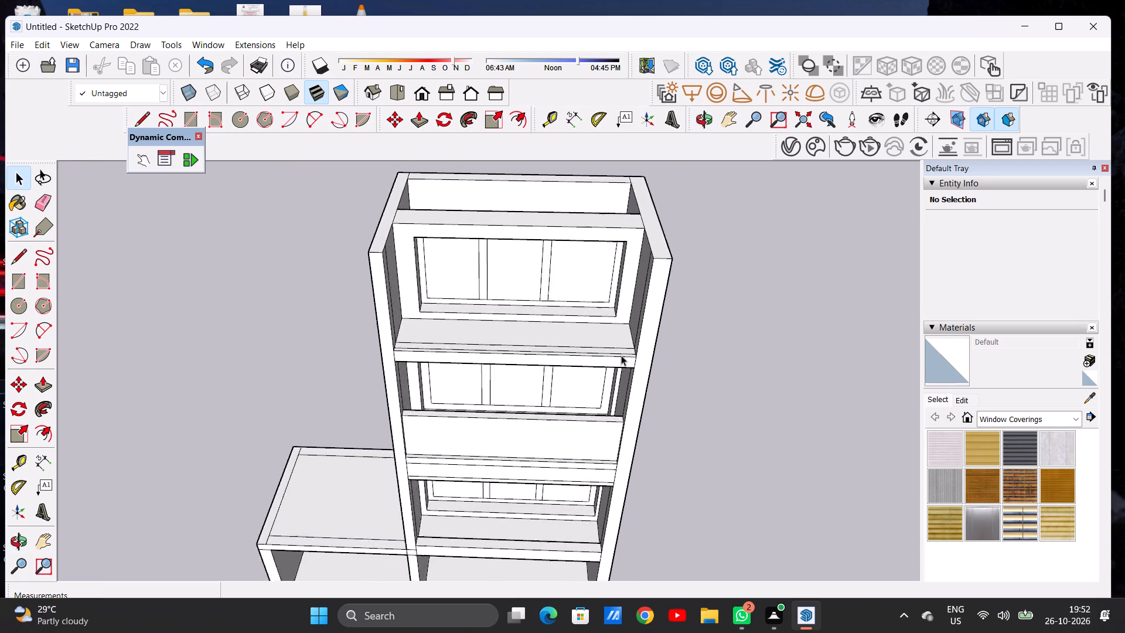
scroll(621, 355, "up", 7)
key("p")
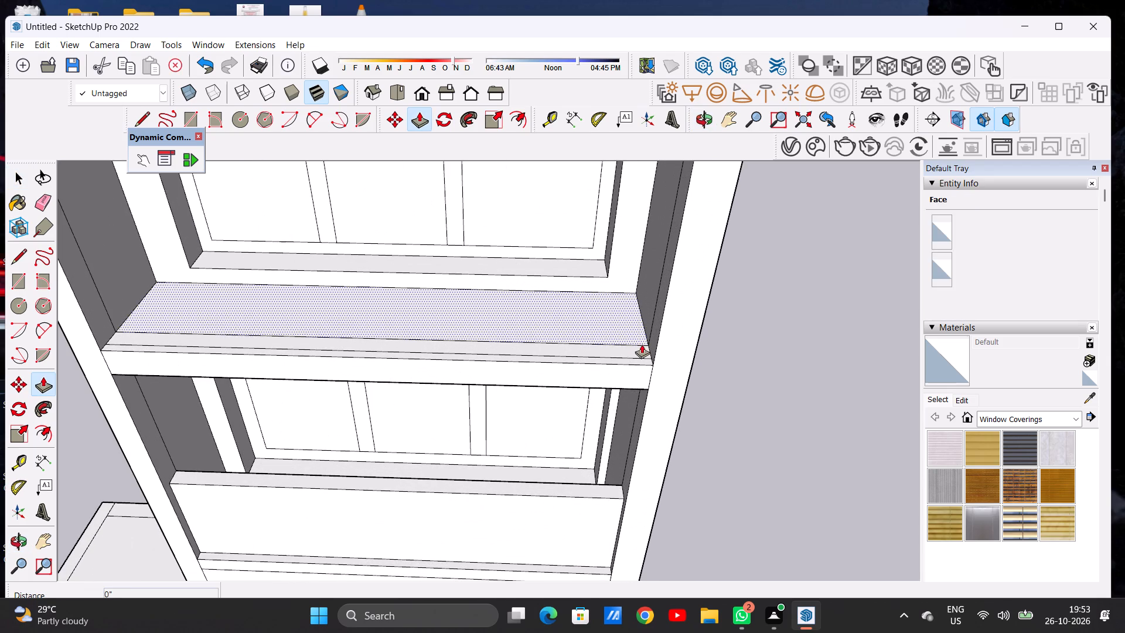
scroll(642, 349, "up", 7)
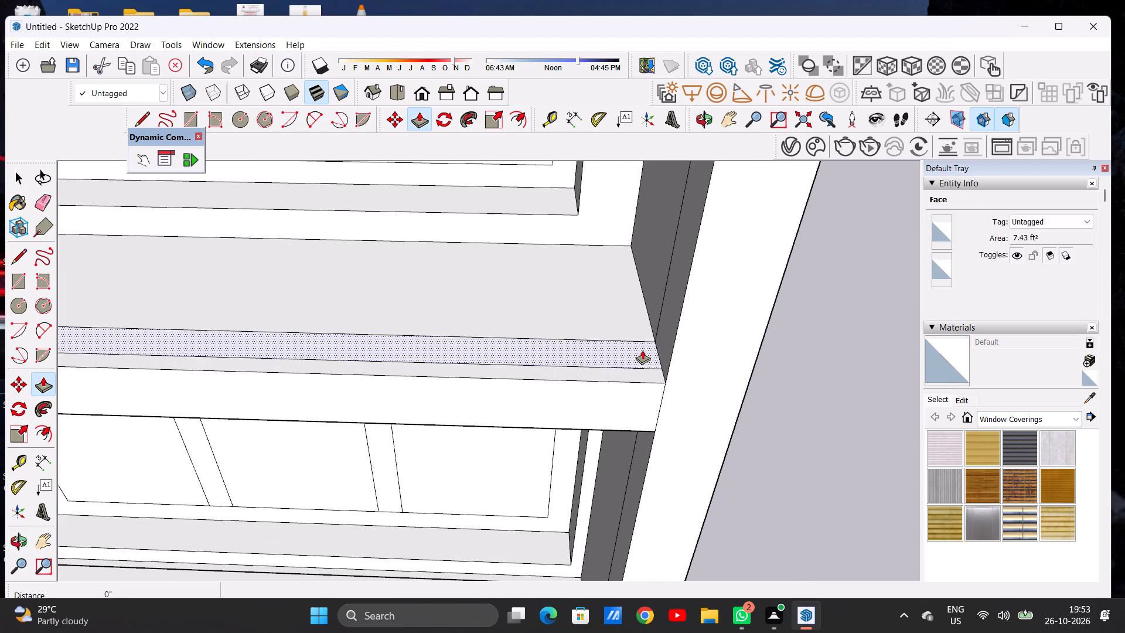
left_click(642, 350)
scroll(650, 331, "down", 6)
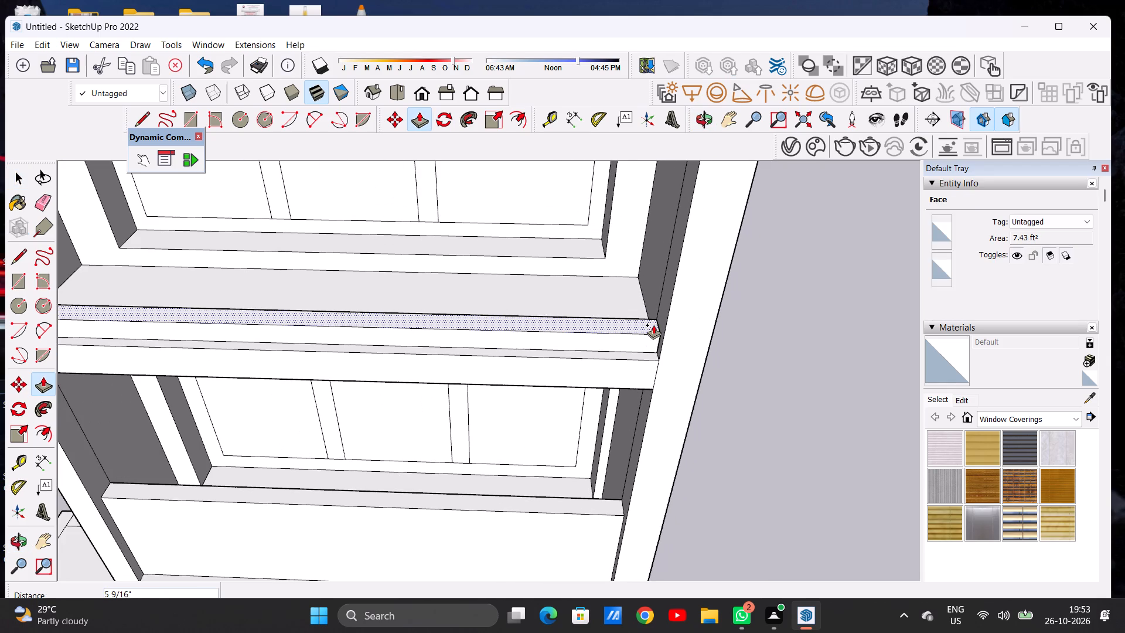
scroll(650, 326, "down", 5)
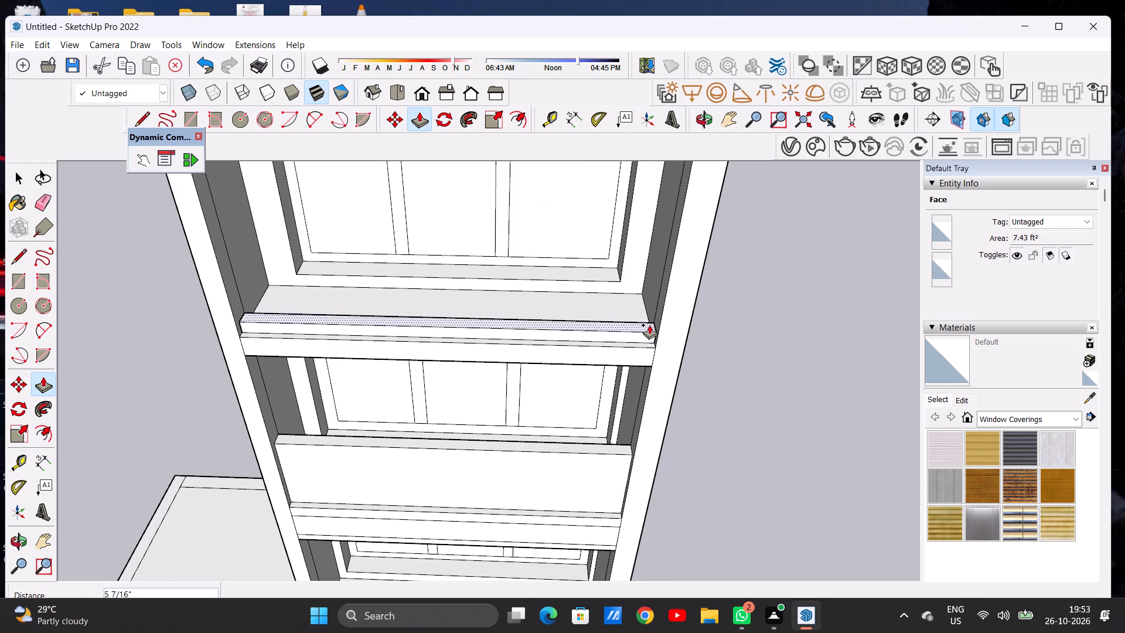
scroll(652, 313, "up", 1)
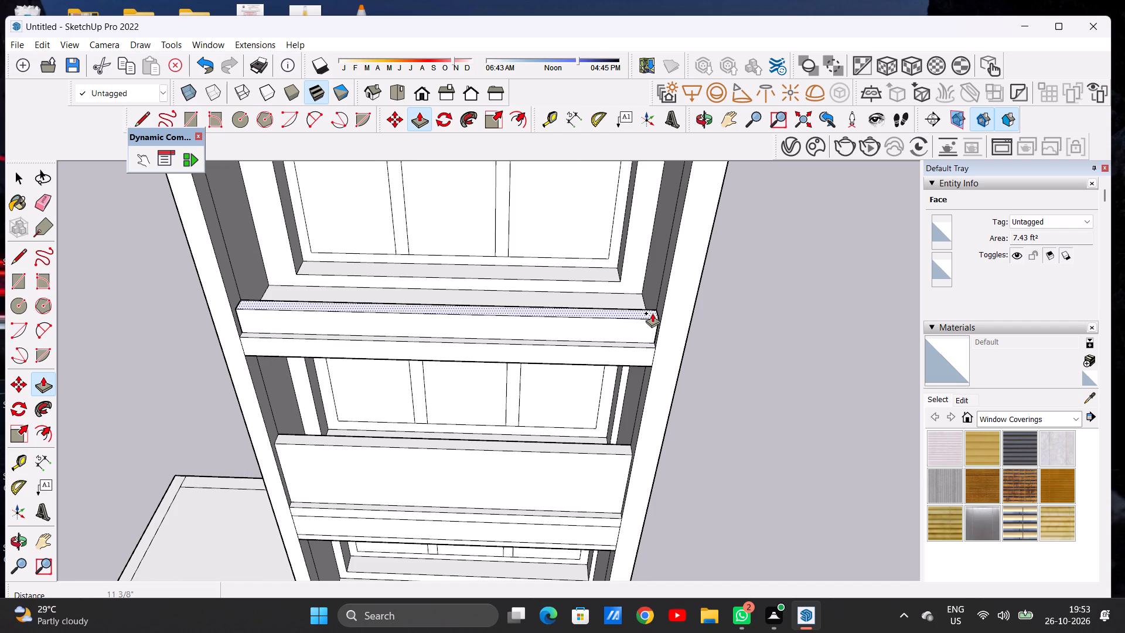
scroll(643, 324, "down", 5)
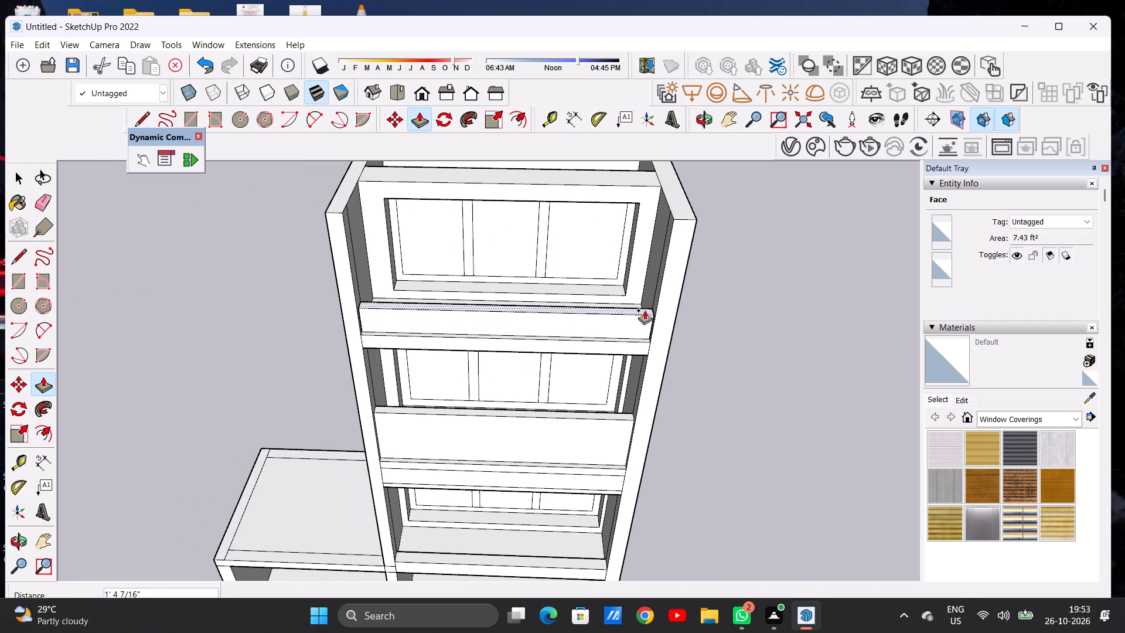
left_click(658, 283)
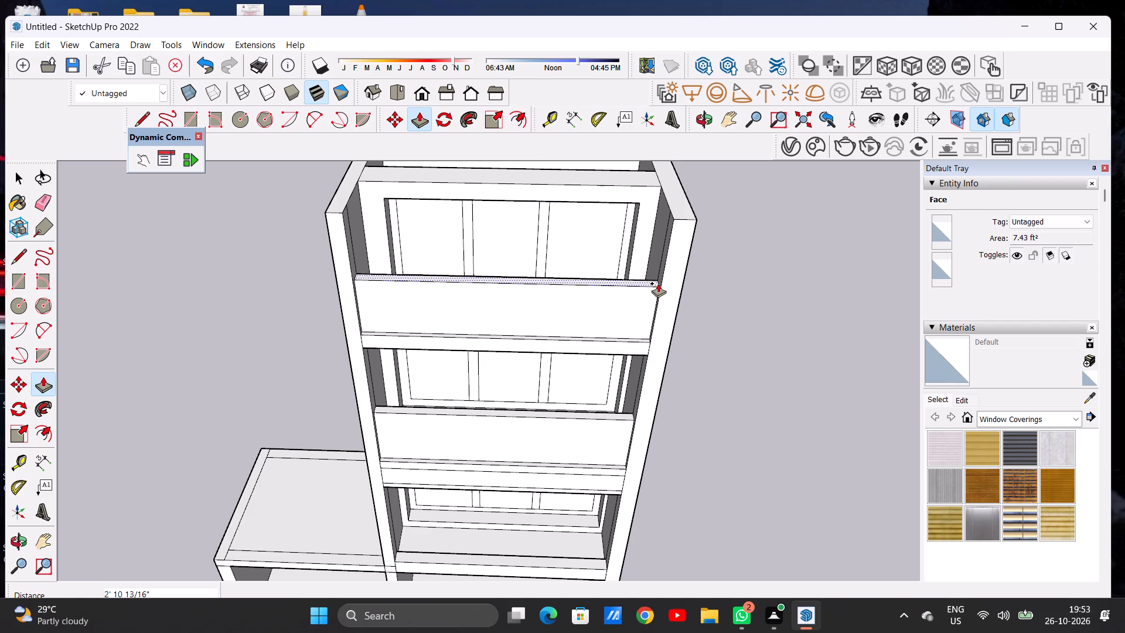
key("space")
scroll(594, 343, "down", 5)
middle_click_drag(591, 364, 591, 274)
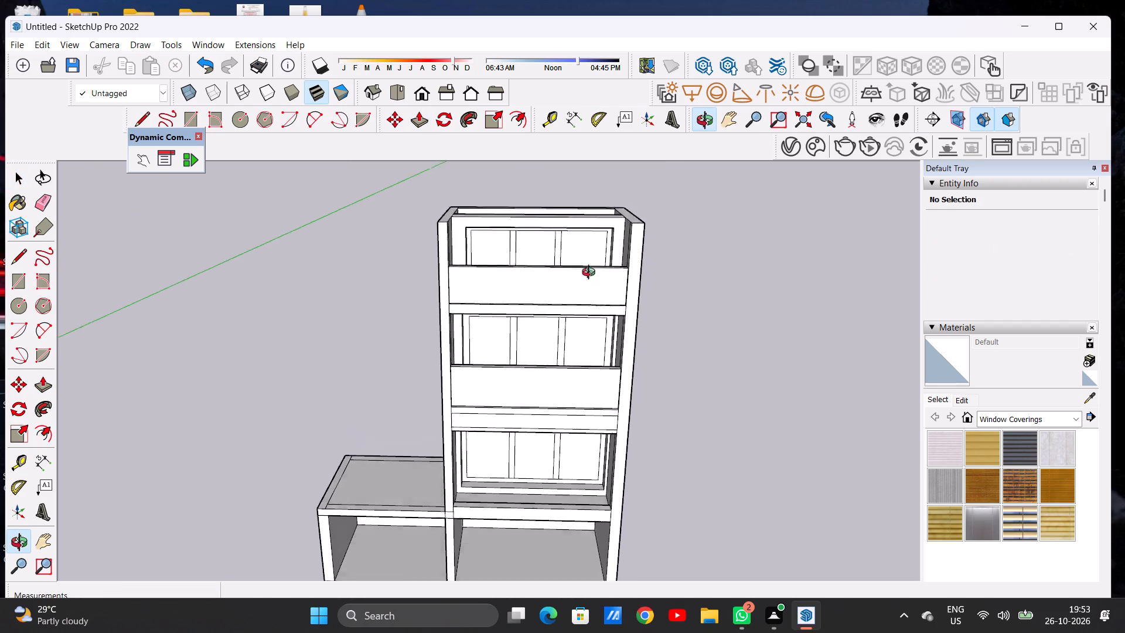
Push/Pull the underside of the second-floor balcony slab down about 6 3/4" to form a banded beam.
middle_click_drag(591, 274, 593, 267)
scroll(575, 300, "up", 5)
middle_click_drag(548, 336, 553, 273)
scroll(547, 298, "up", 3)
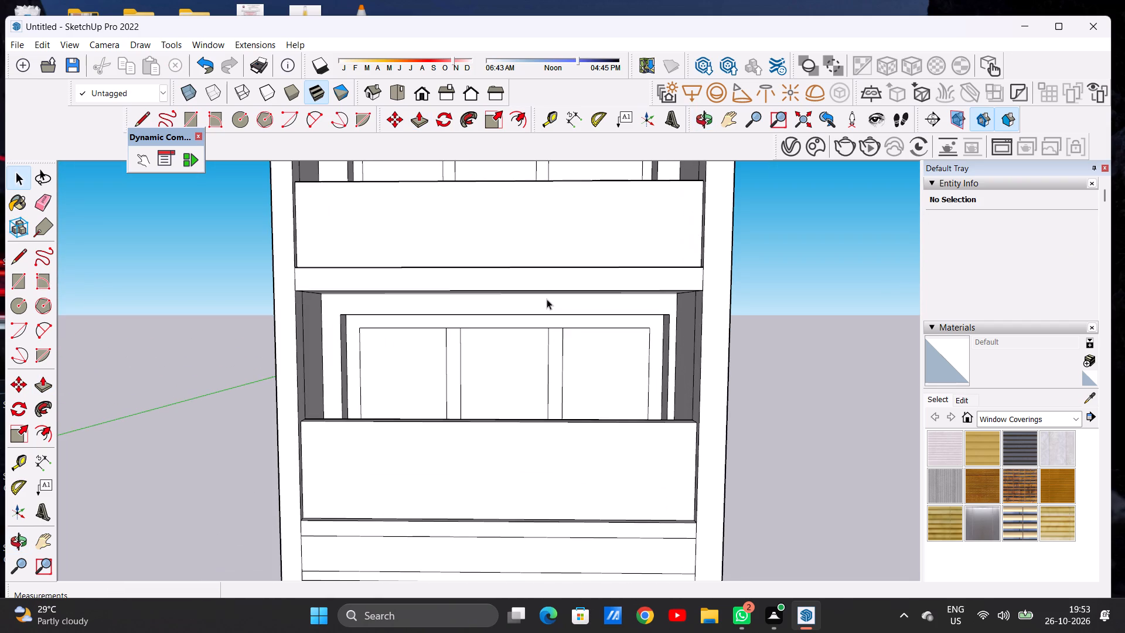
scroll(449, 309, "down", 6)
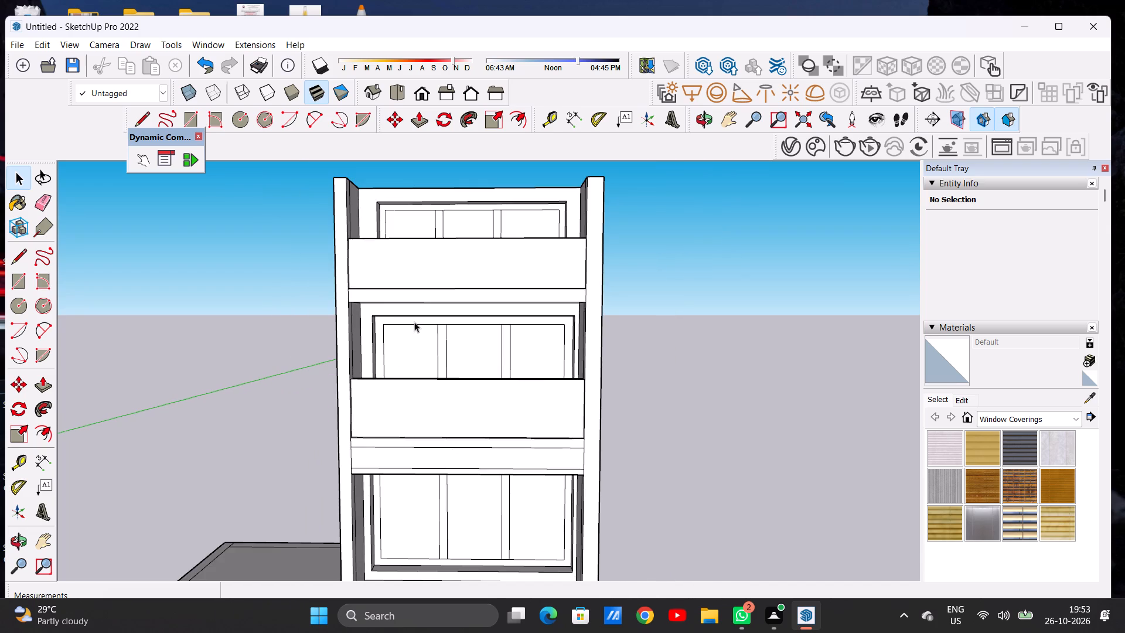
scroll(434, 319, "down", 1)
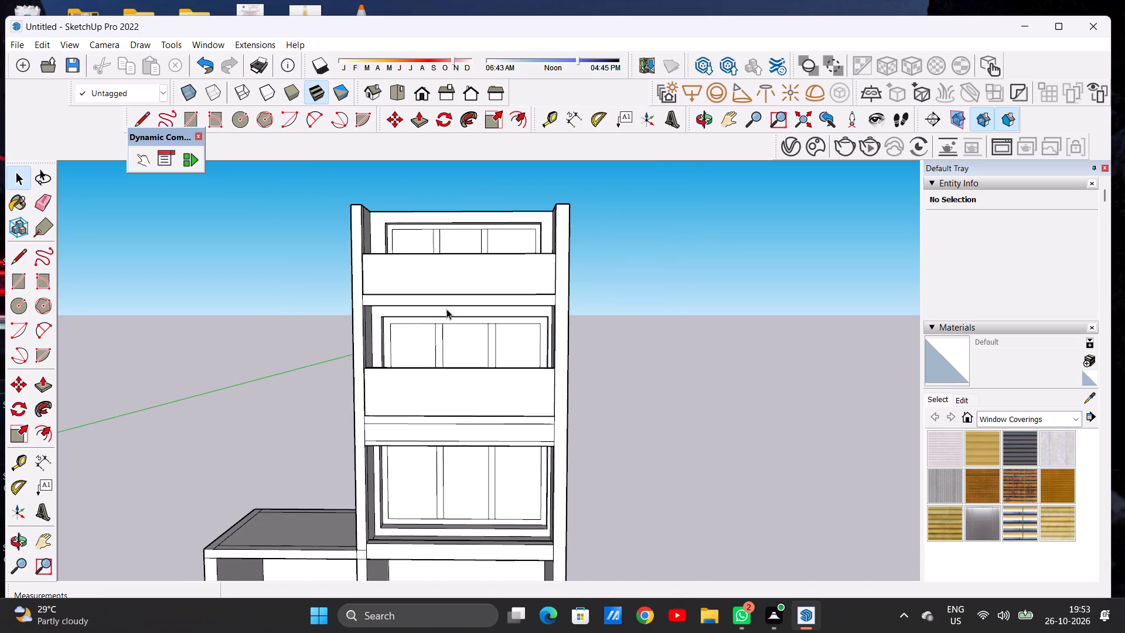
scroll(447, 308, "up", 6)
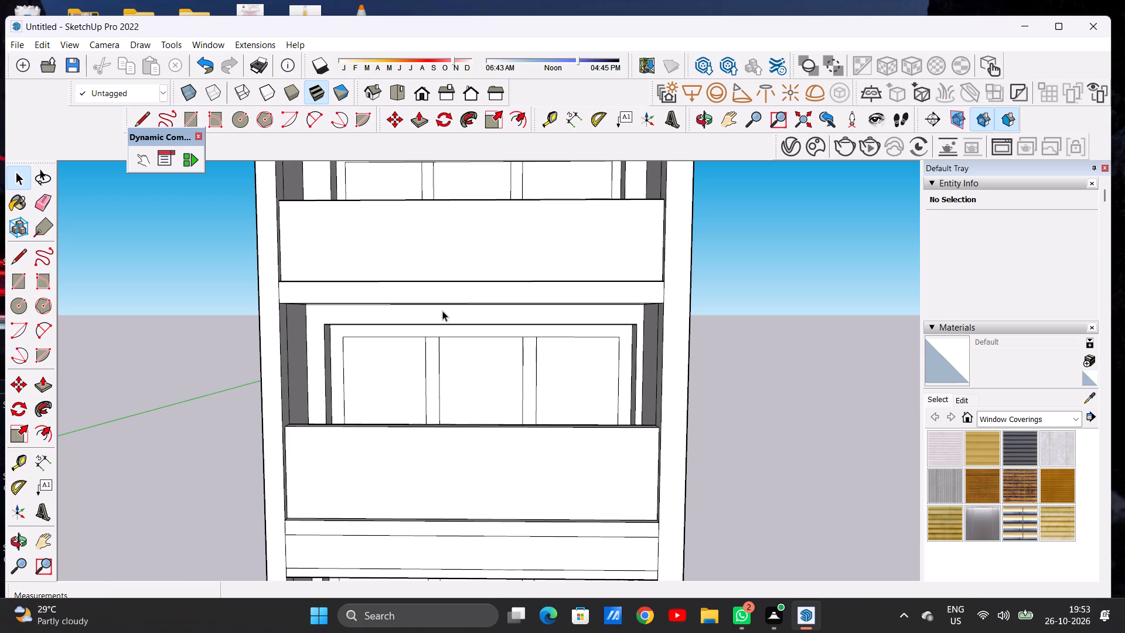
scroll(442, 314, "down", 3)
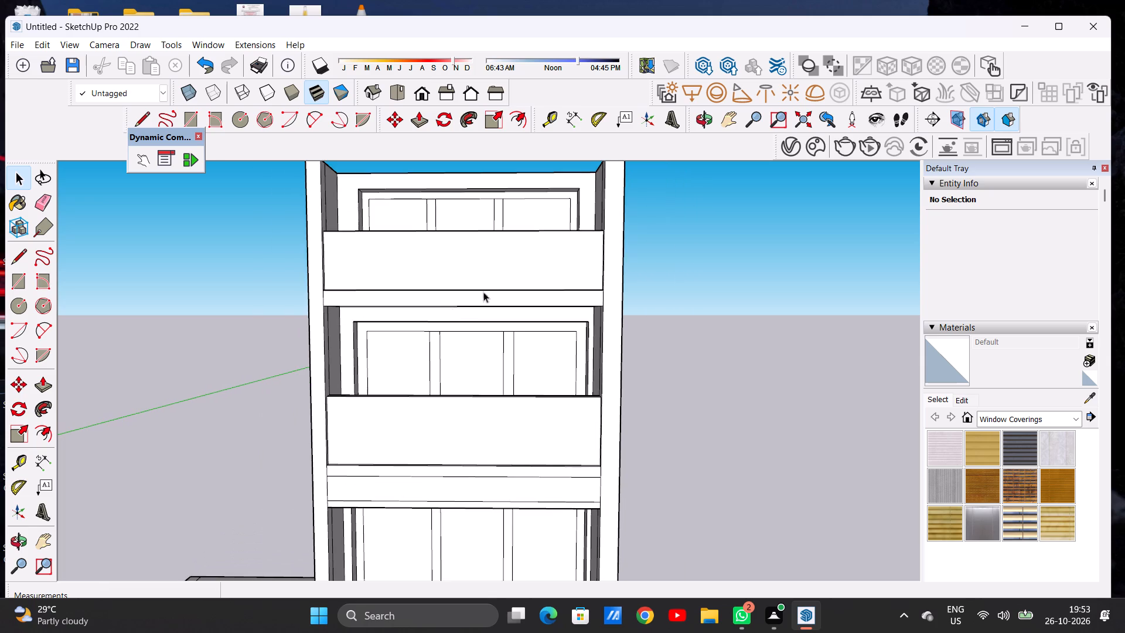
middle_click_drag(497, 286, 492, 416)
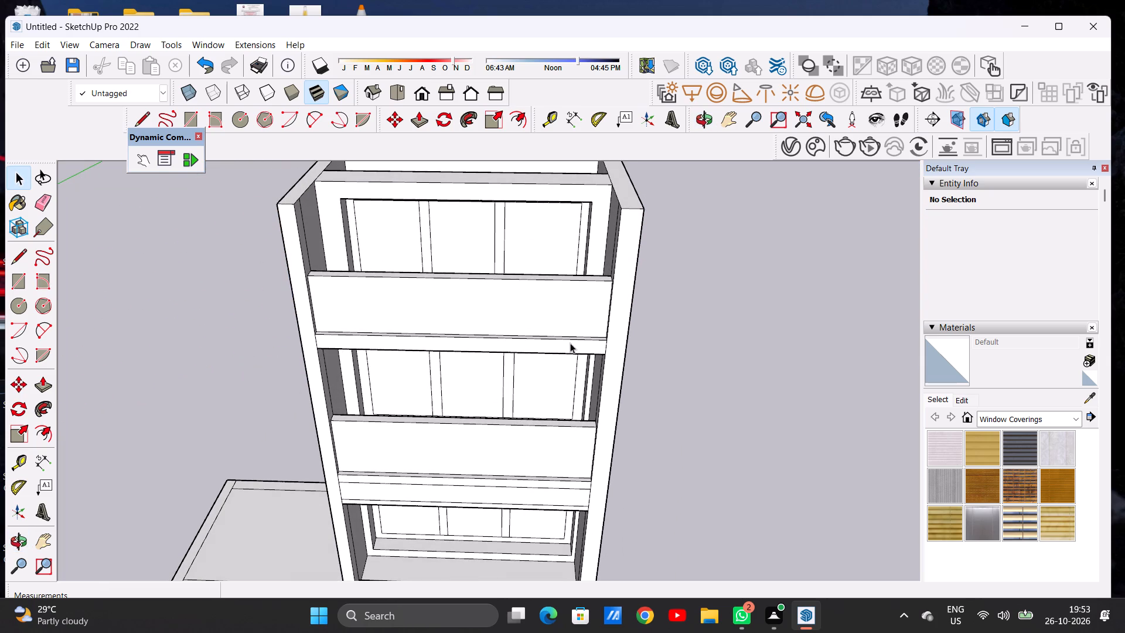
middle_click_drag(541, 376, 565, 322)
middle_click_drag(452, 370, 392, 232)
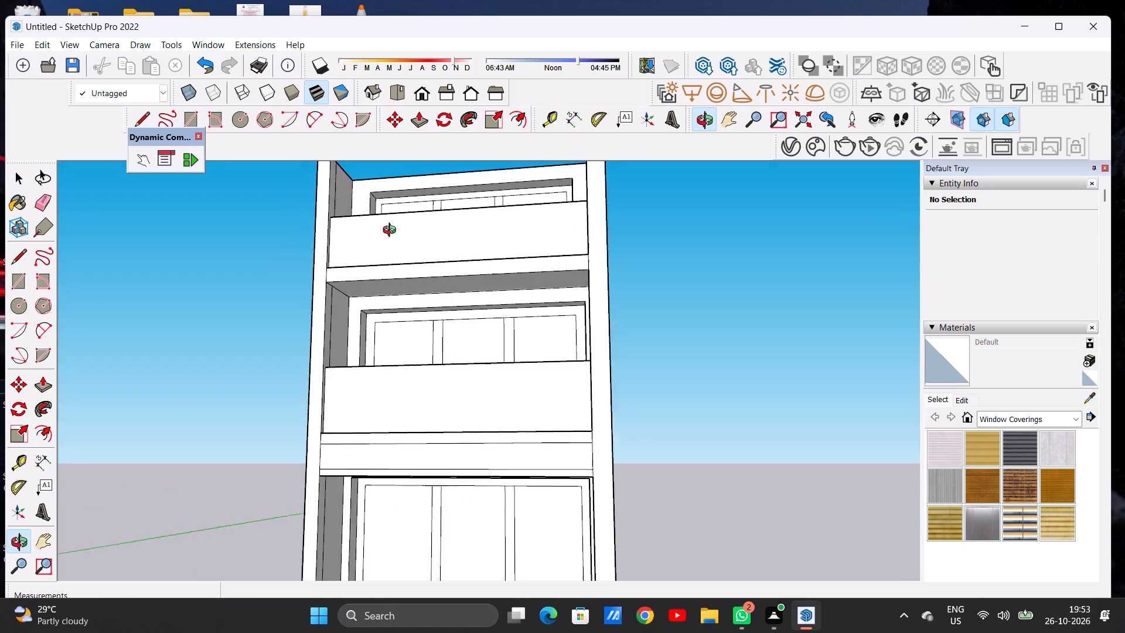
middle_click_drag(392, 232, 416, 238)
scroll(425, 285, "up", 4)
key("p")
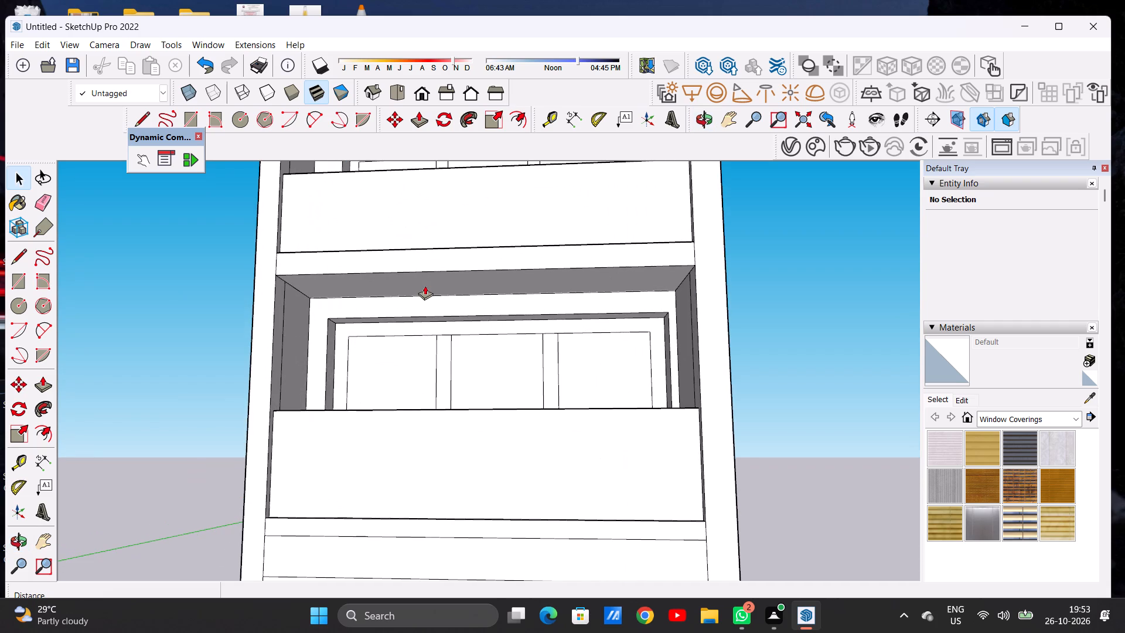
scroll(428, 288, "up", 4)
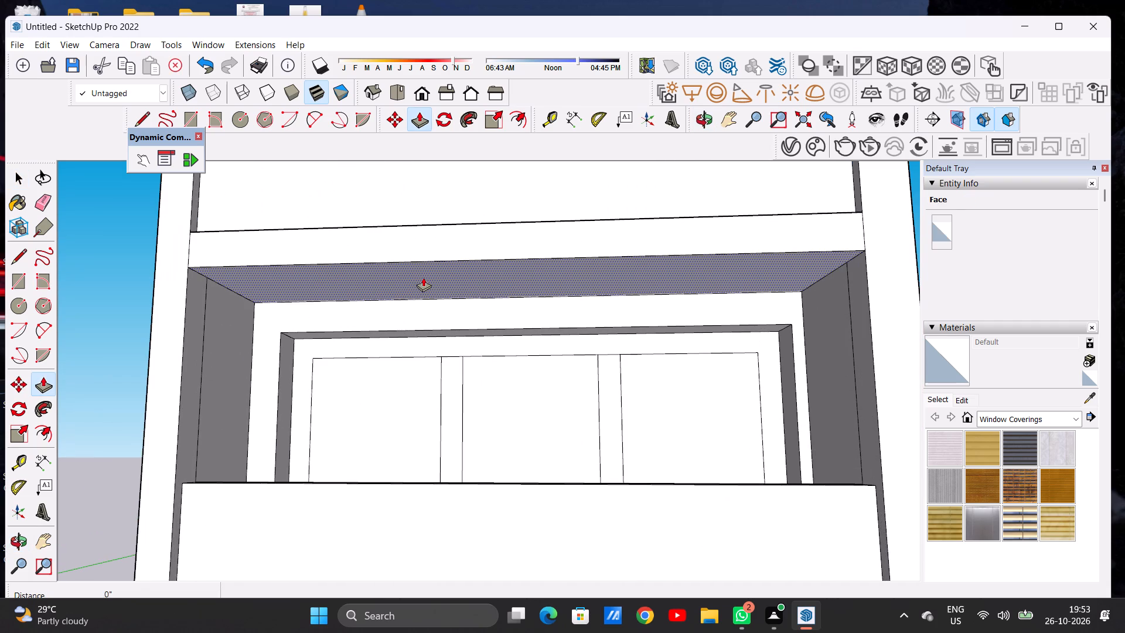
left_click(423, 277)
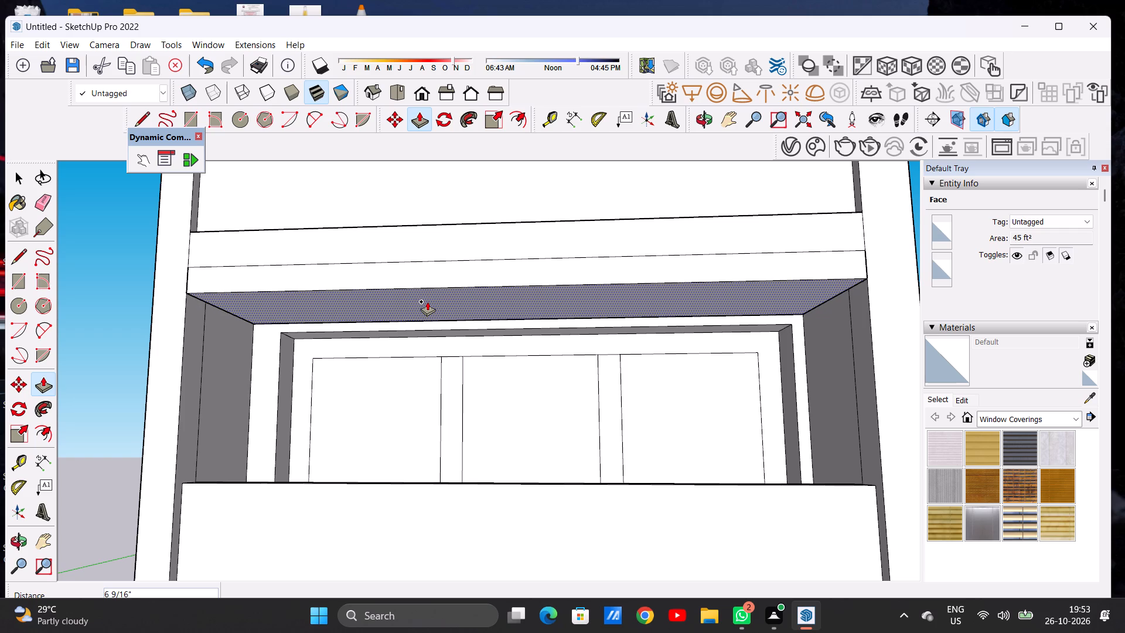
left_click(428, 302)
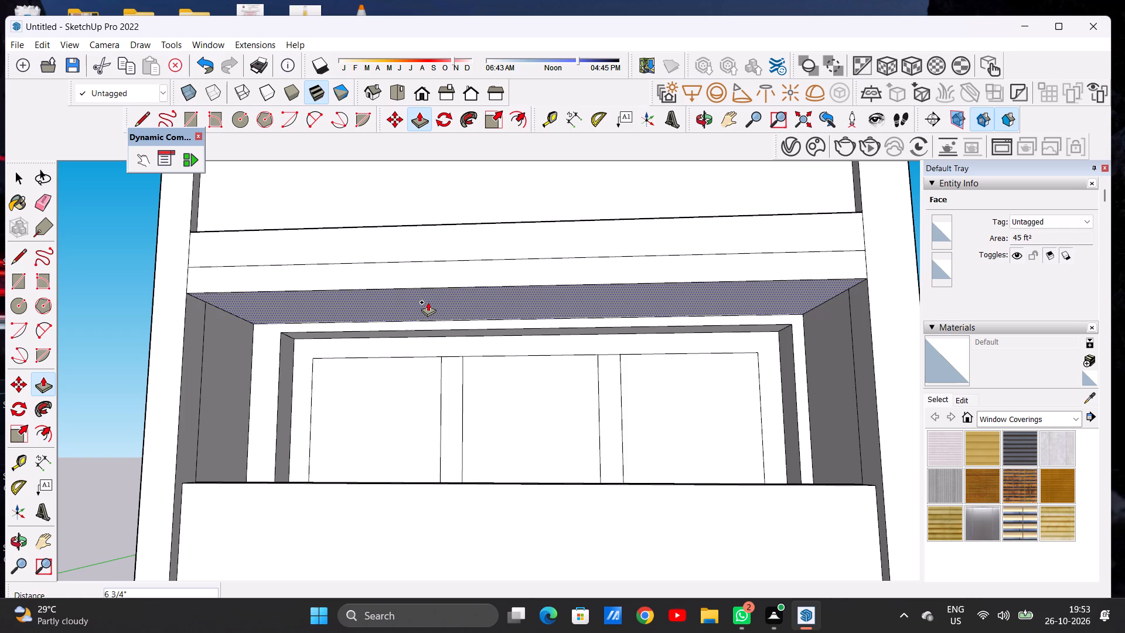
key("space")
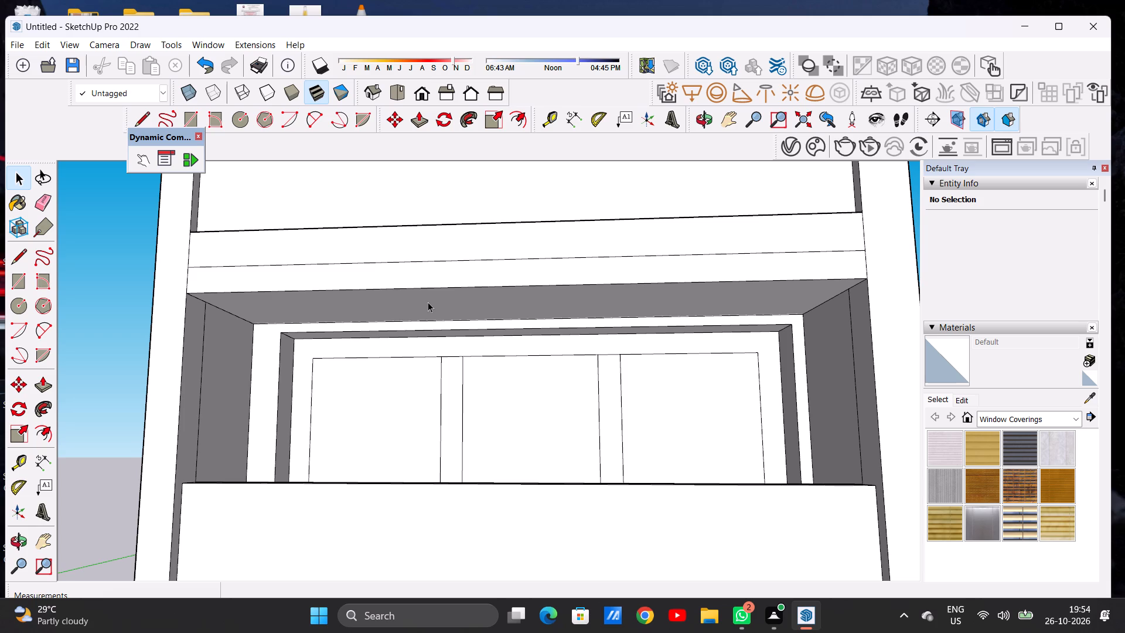
Examine the tower's front elevation, comparing the second-floor parapet and slab band with the first-floor balcony.
scroll(426, 314, "down", 5)
scroll(426, 314, "up", 1)
scroll(426, 314, "down", 1)
key("space")
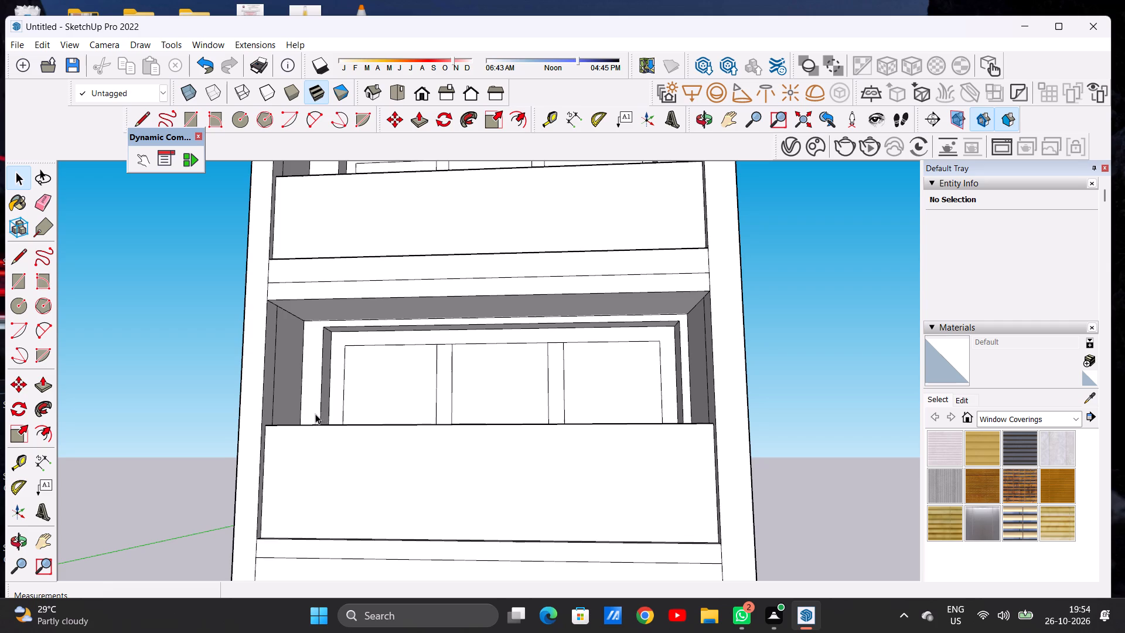
scroll(314, 415, "down", 5)
middle_click_drag(336, 405, 359, 477)
scroll(427, 366, "down", 6)
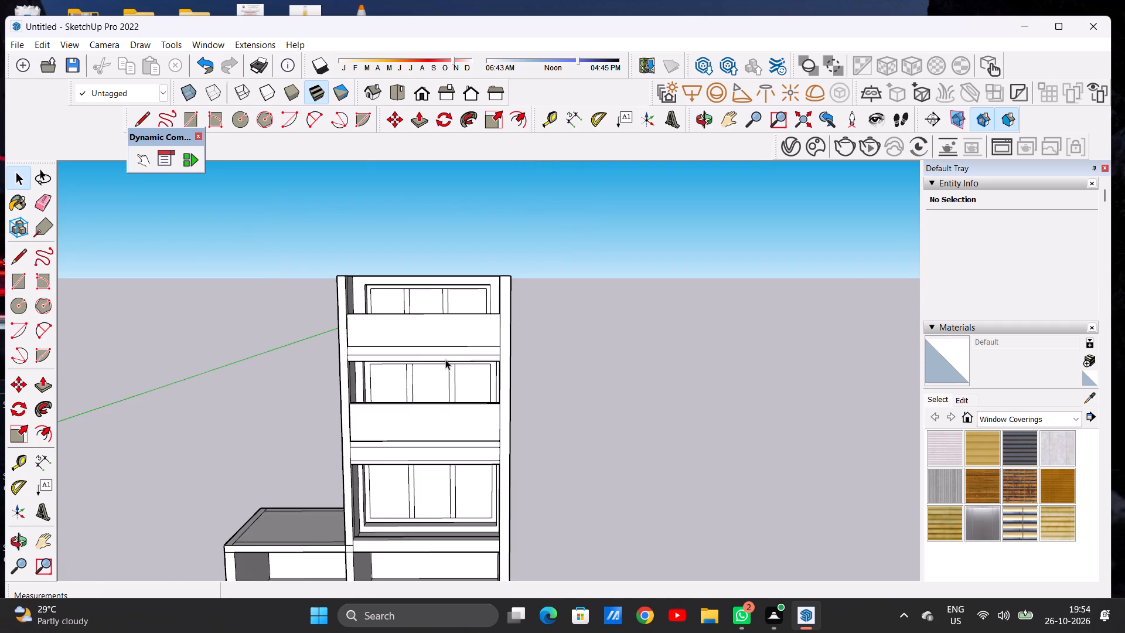
middle_click_drag(448, 389, 424, 422)
scroll(427, 415, "up", 1)
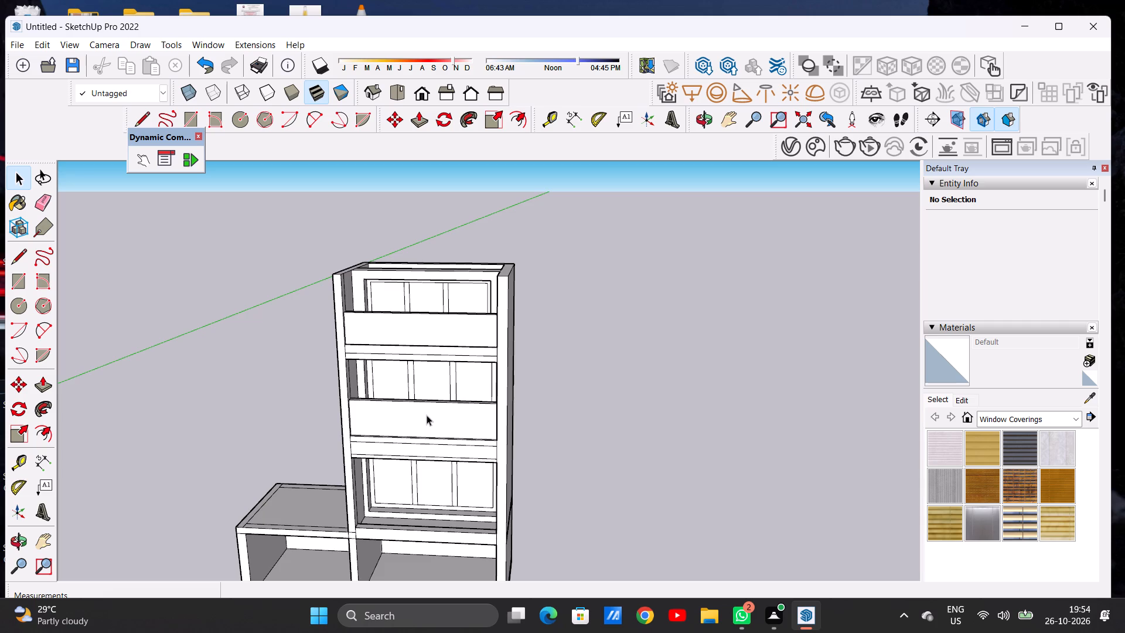
scroll(432, 413, "down", 6)
middle_click_drag(404, 433, 434, 351)
scroll(421, 336, "up", 3)
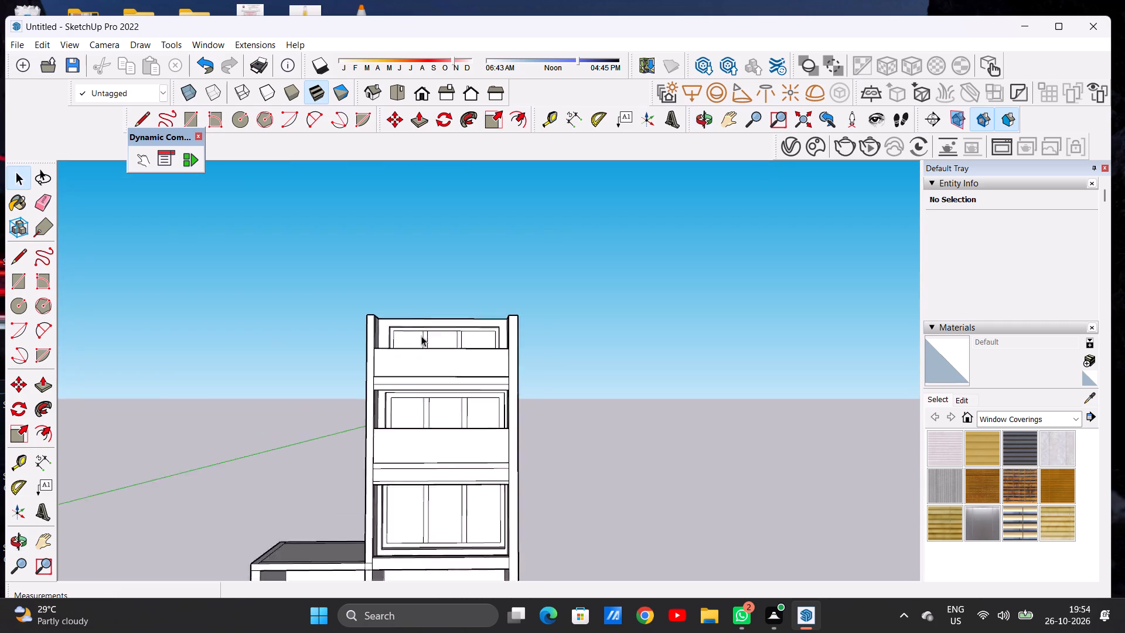
scroll(421, 336, "up", 3)
middle_click_drag(432, 332, 429, 384)
scroll(429, 384, "up", 1)
scroll(524, 337, "down", 5)
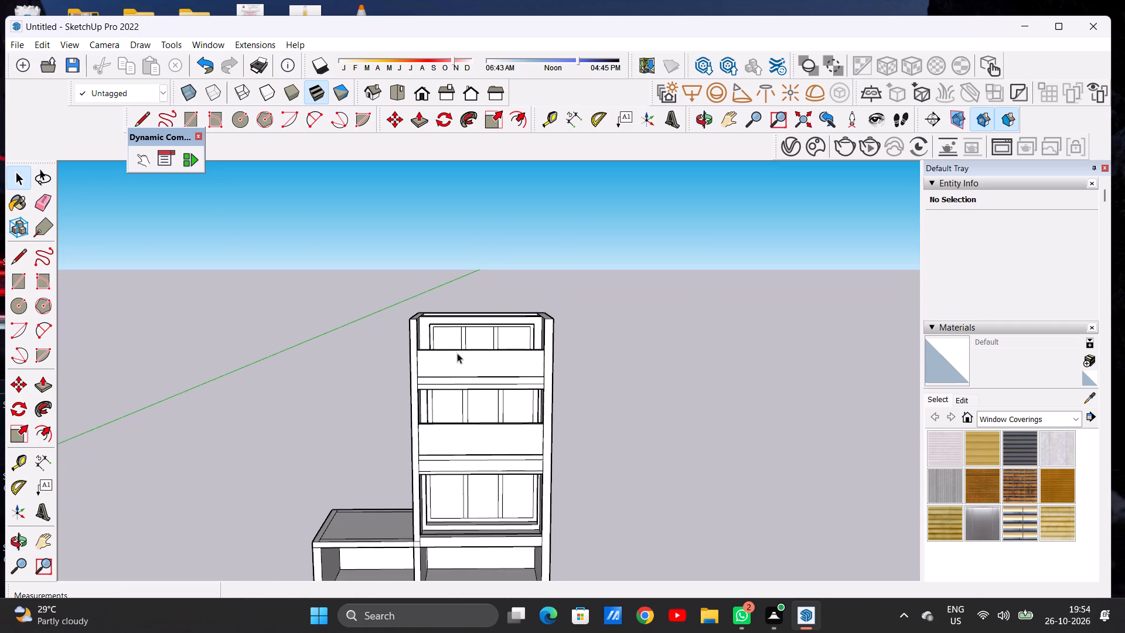
scroll(455, 342, "up", 8)
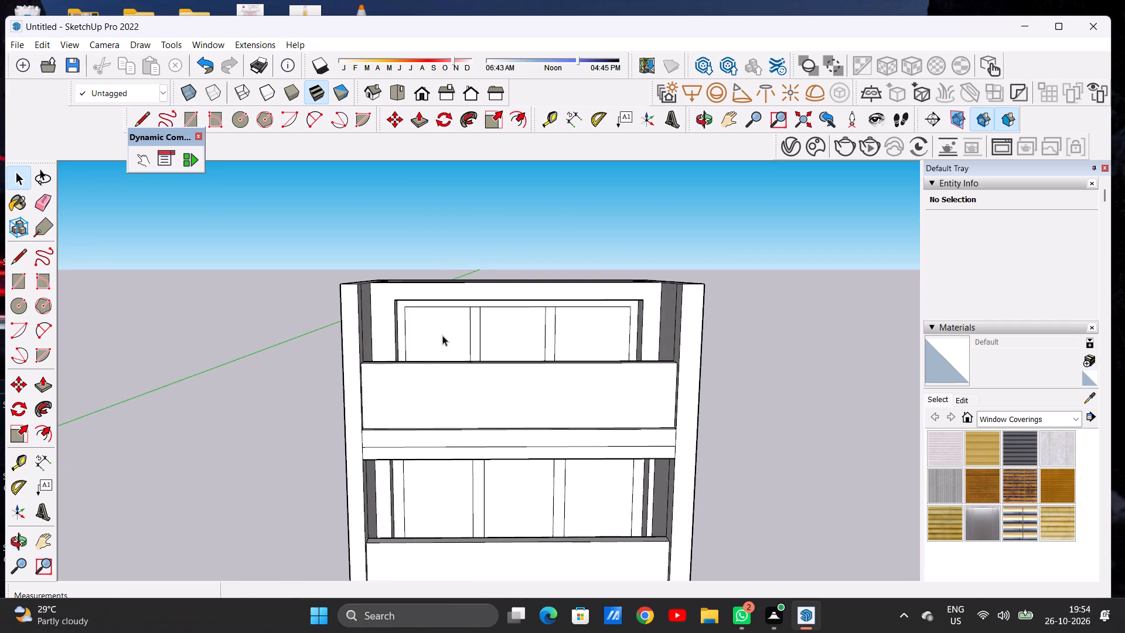
scroll(449, 331, "down", 6)
middle_click_drag(520, 360, 513, 415)
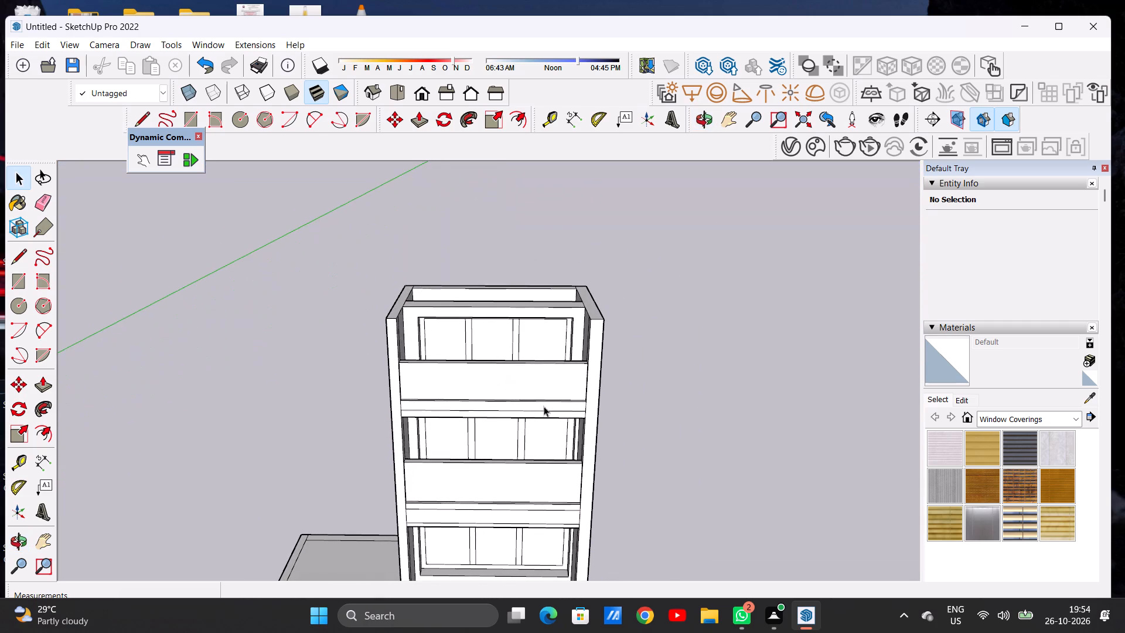
scroll(554, 386, "up", 3)
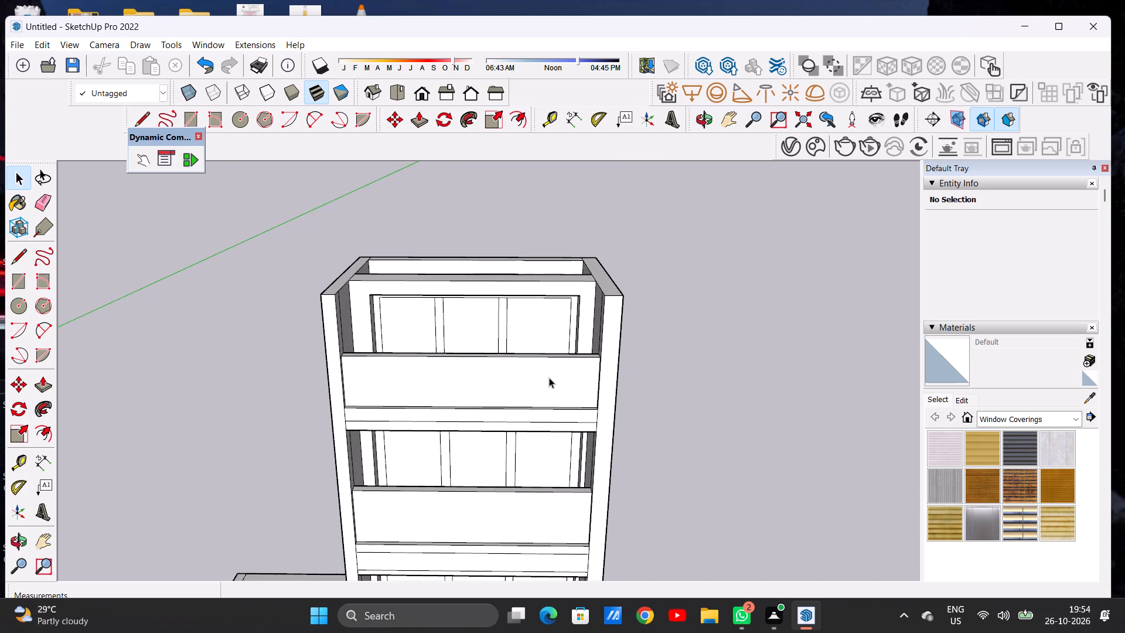
scroll(550, 370, "down", 1)
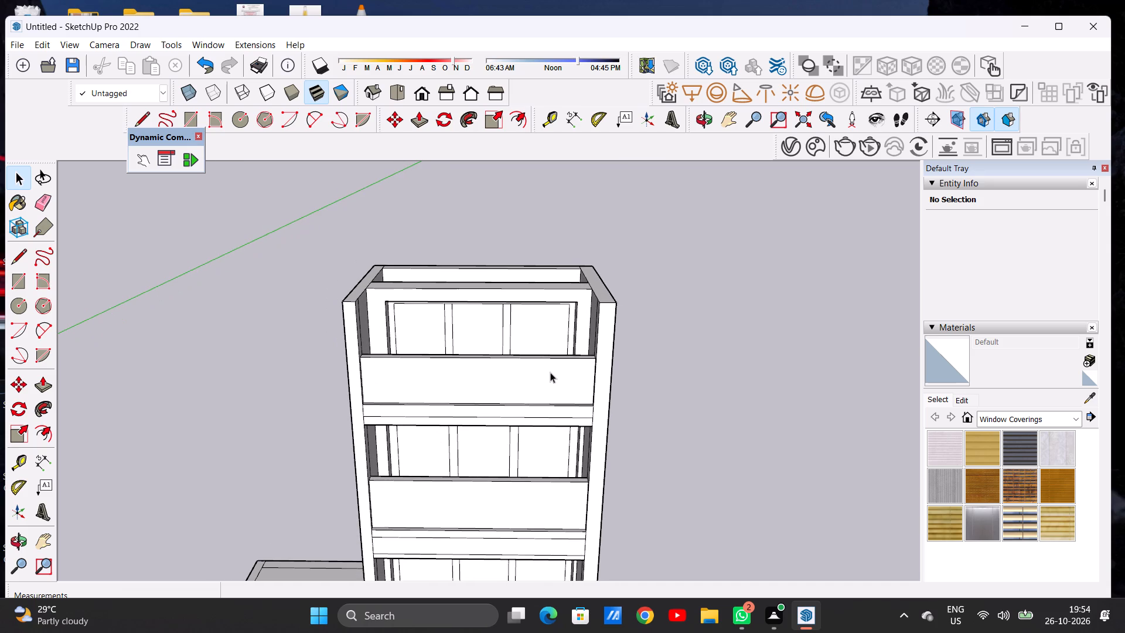
Undo the downward extrusion of the second-floor balcony slab and the Push/Pull of its parapet strip.
key("ctrl+z")
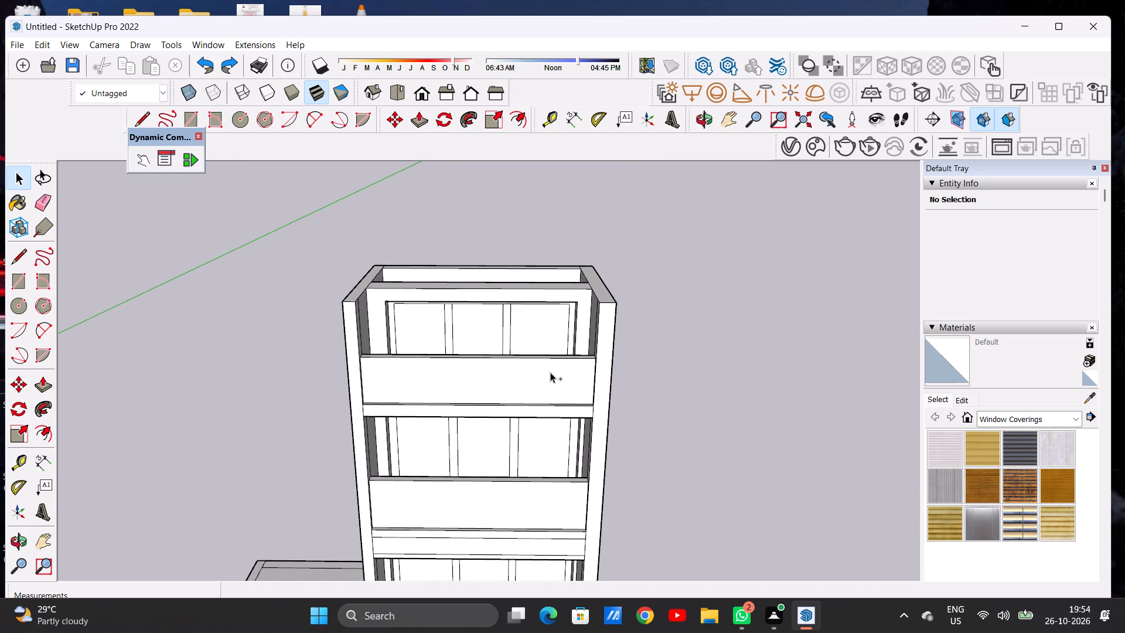
key("ctrl+z")
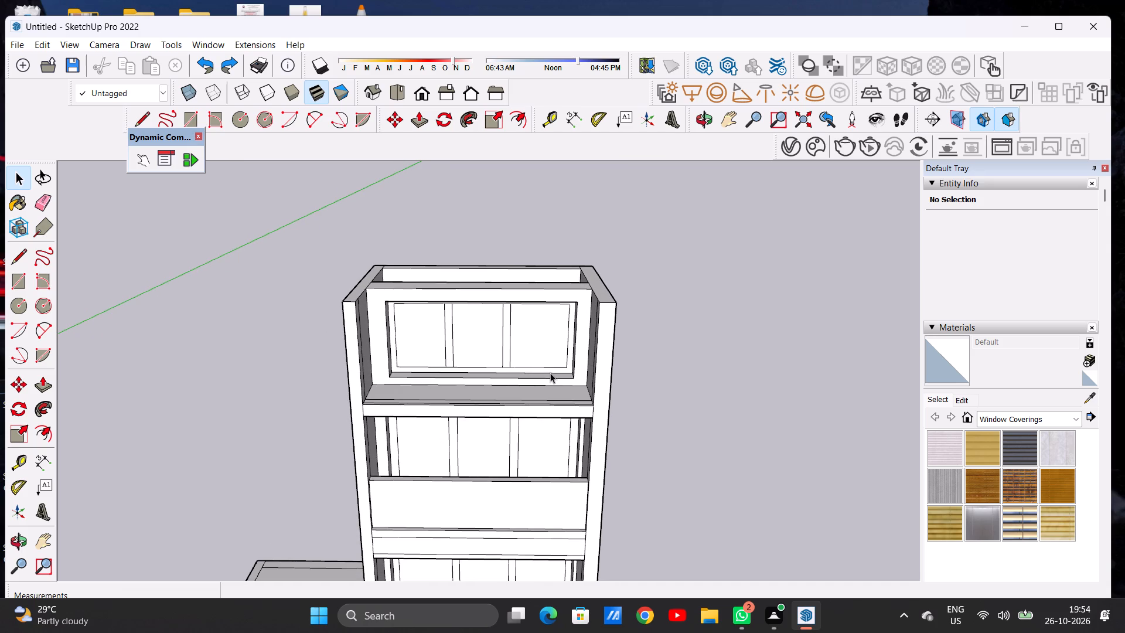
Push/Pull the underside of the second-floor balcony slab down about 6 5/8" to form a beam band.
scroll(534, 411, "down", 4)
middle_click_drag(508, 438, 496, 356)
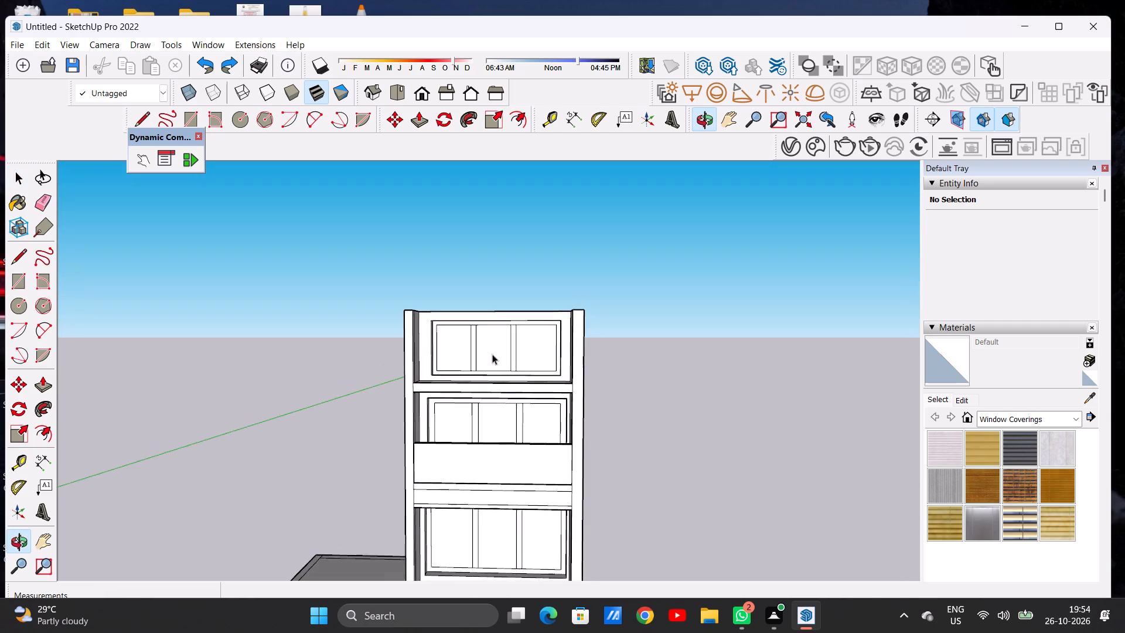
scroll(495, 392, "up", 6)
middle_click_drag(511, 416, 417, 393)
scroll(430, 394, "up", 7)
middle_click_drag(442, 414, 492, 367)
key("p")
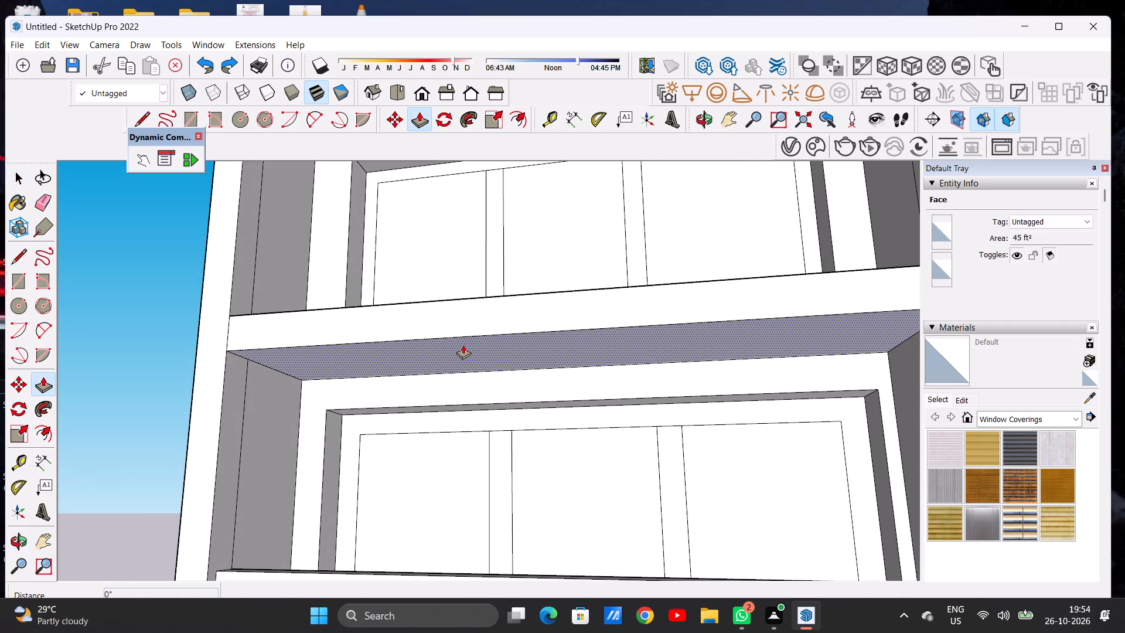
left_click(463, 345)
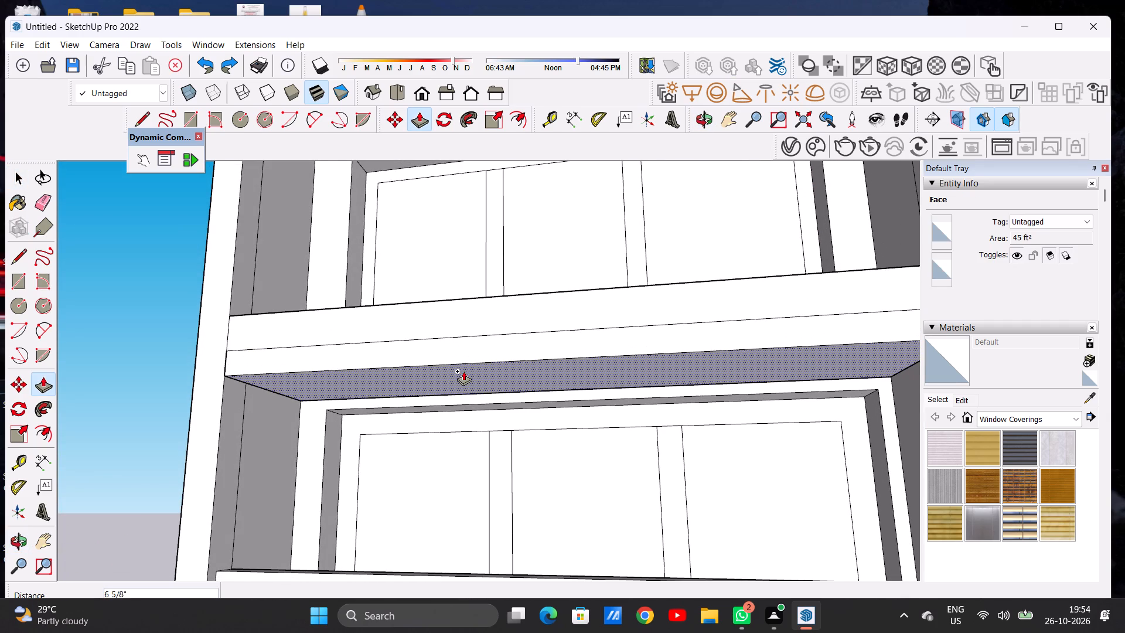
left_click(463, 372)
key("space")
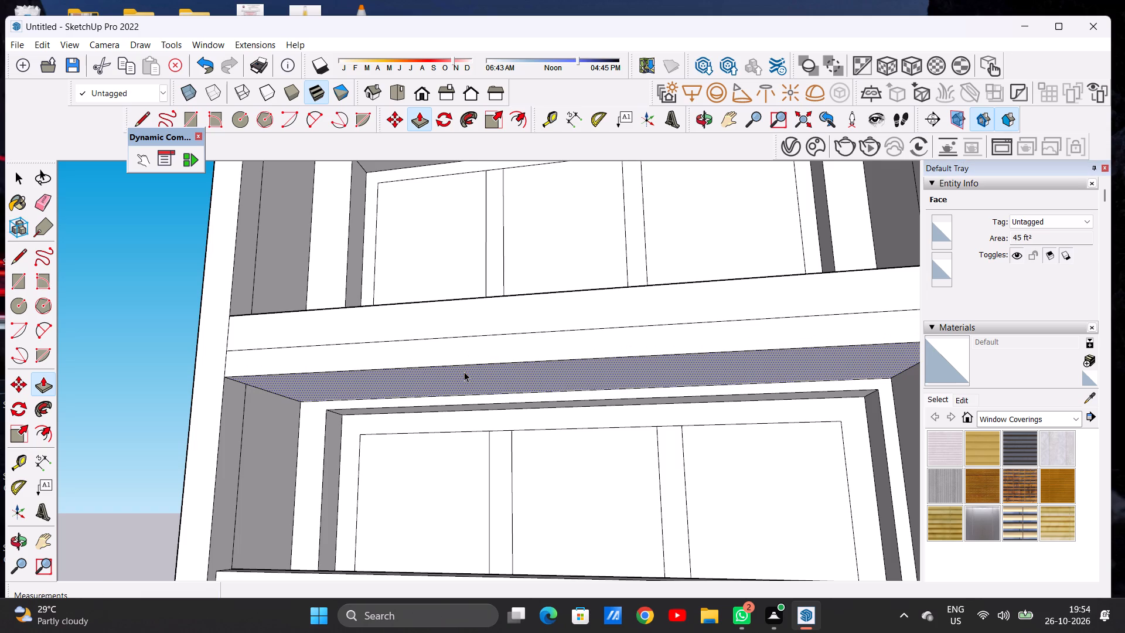
Examine the second-floor balcony slab, its front band and the parapet strip outline from above.
scroll(470, 387, "down", 13)
middle_click_drag(468, 373, 534, 423)
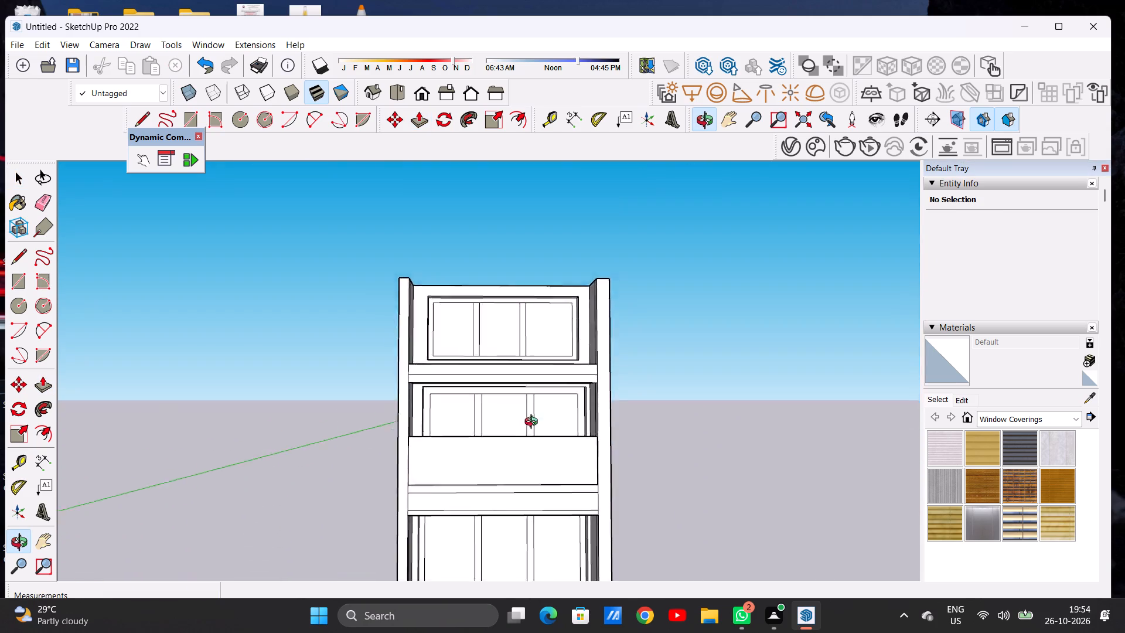
middle_click_drag(534, 423, 516, 475)
scroll(485, 405, "down", 7)
middle_click_drag(502, 374, 504, 461)
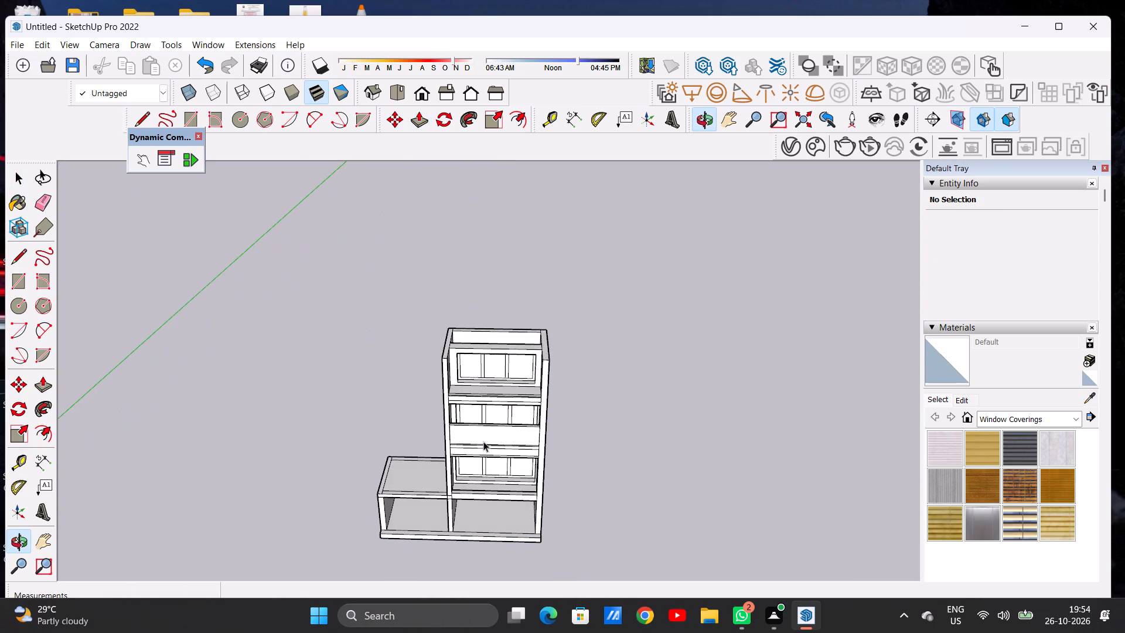
scroll(486, 406, "up", 16)
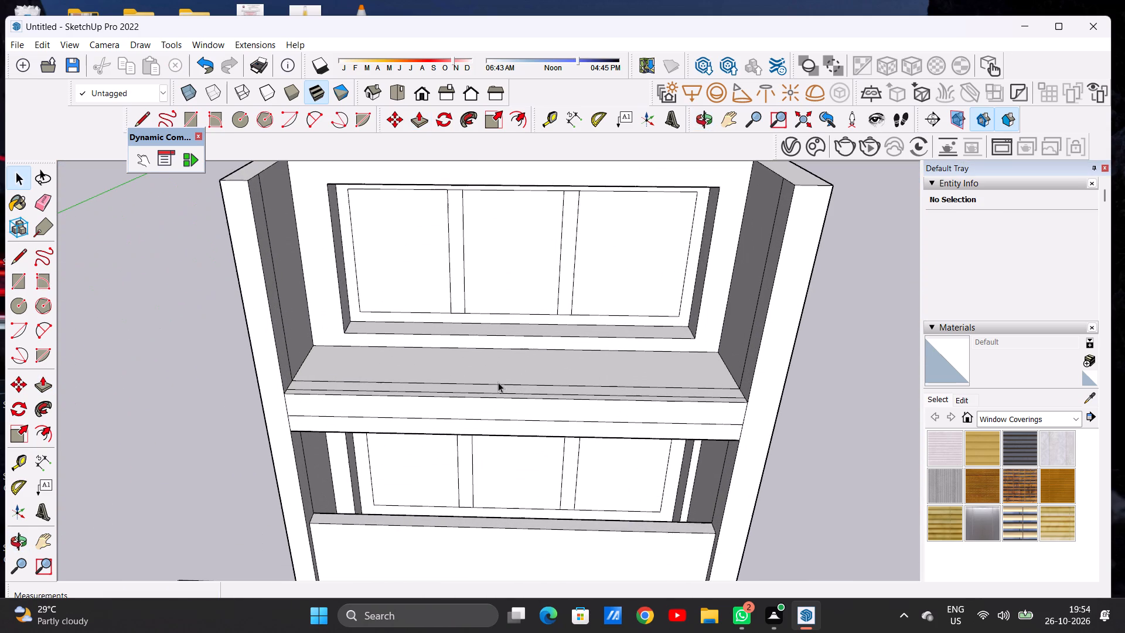
middle_click_drag(524, 376, 460, 440)
scroll(538, 333, "down", 3)
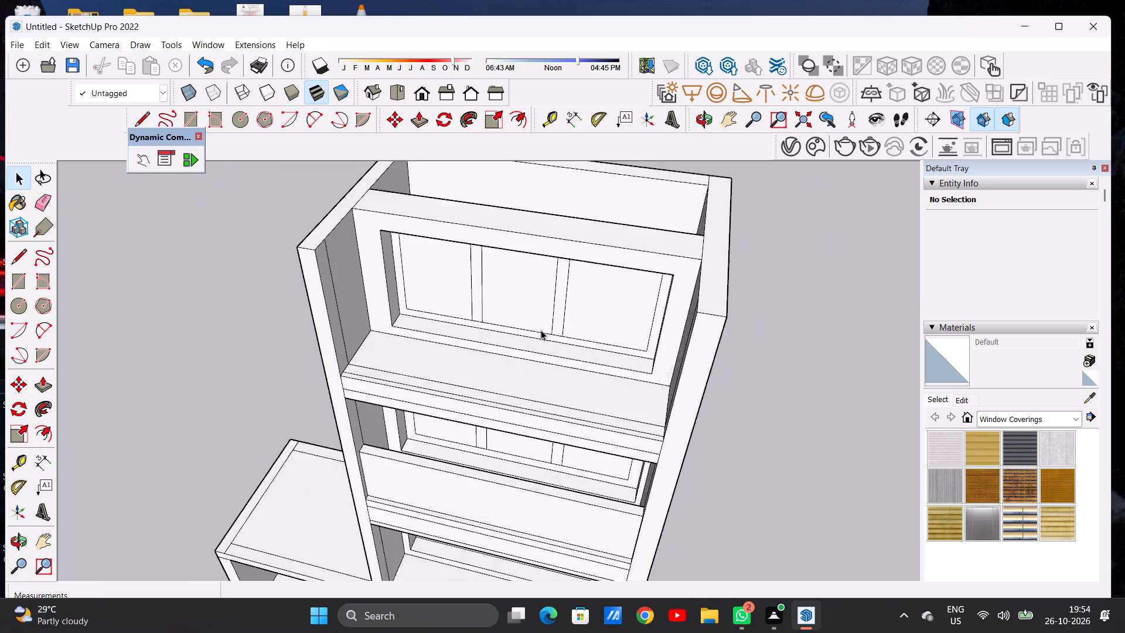
scroll(541, 330, "down", 5)
scroll(540, 393, "up", 8)
middle_click_drag(548, 365, 472, 419)
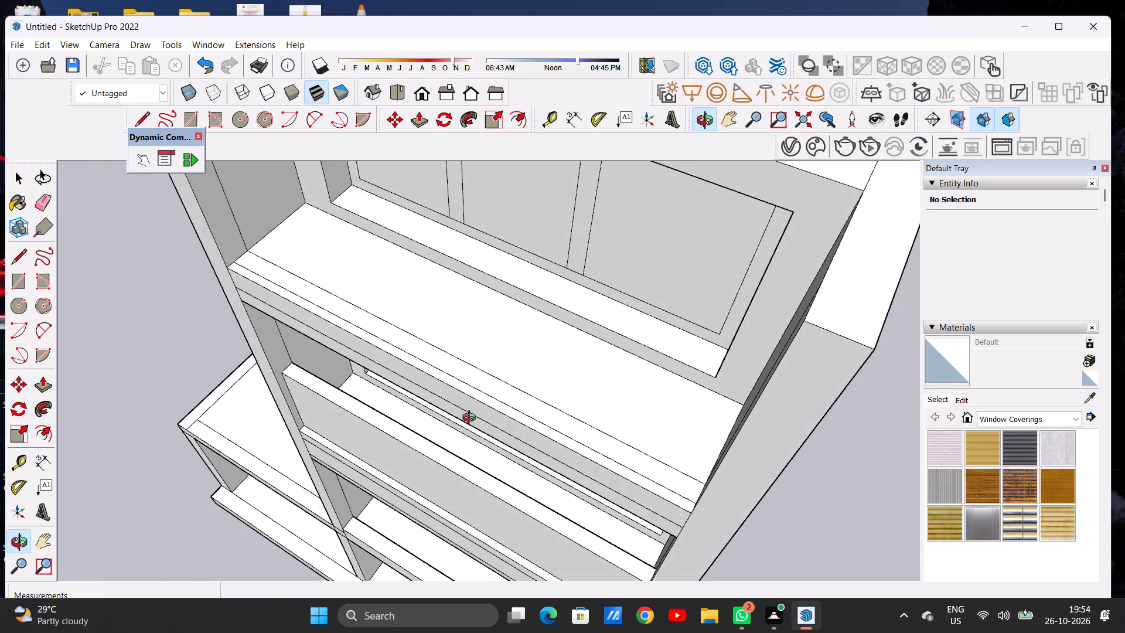
middle_click_drag(472, 419, 592, 385)
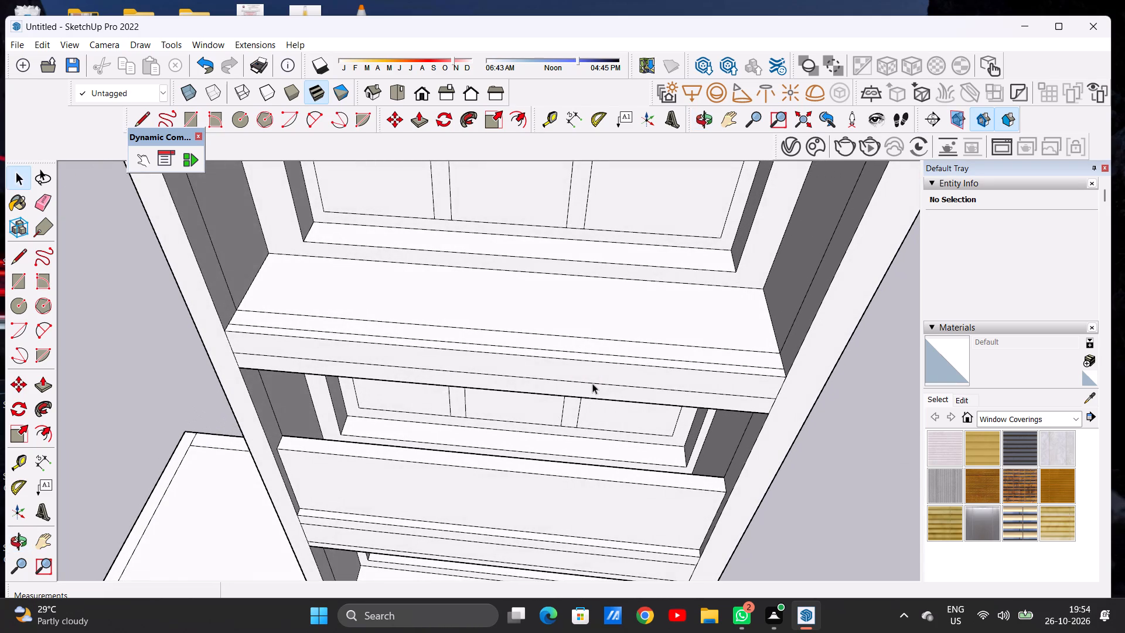
scroll(563, 372, "down", 5)
scroll(614, 363, "up", 5)
middle_click_drag(611, 365, 608, 404)
scroll(617, 407, "up", 2)
scroll(617, 407, "down", 1)
scroll(617, 407, "up", 3)
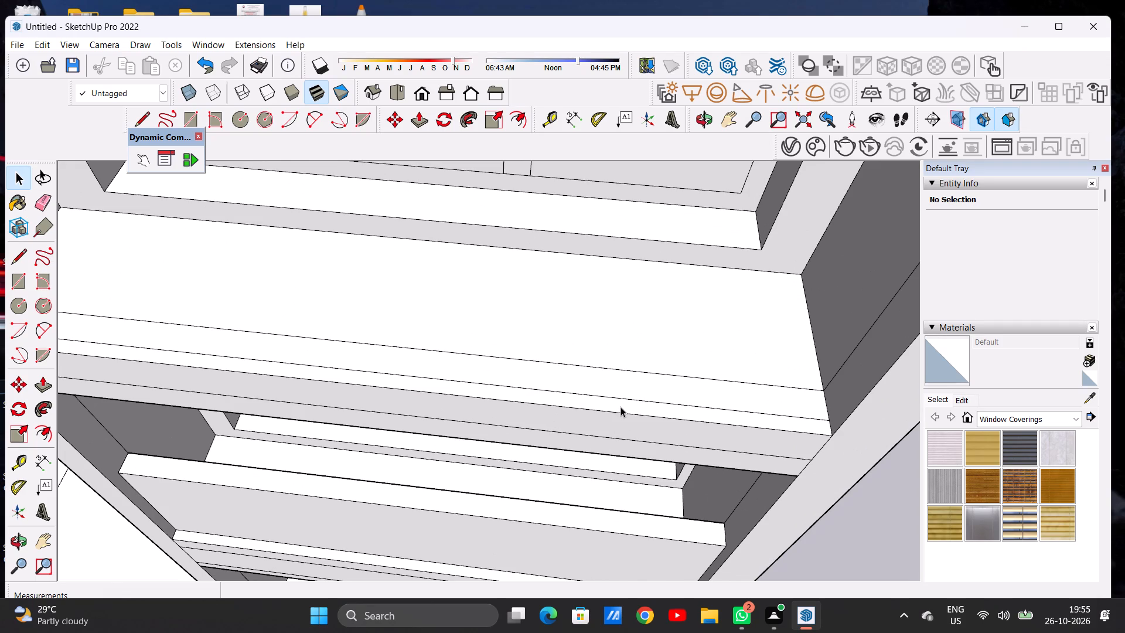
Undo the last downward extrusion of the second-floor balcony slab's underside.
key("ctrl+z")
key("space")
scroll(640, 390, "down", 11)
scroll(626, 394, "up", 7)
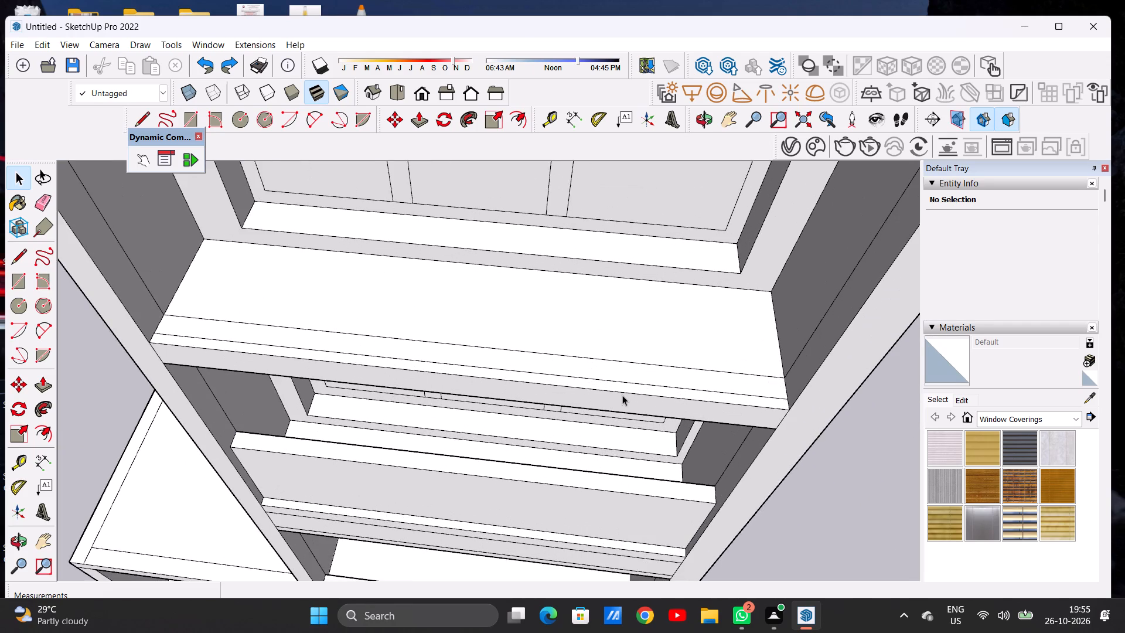
Push/Pull the underside of the second-floor balcony slab down about 6 5/8" to form a beam band below its front edge.
scroll(622, 395, "up", 1)
scroll(641, 390, "down", 4)
middle_click_drag(657, 416, 676, 329)
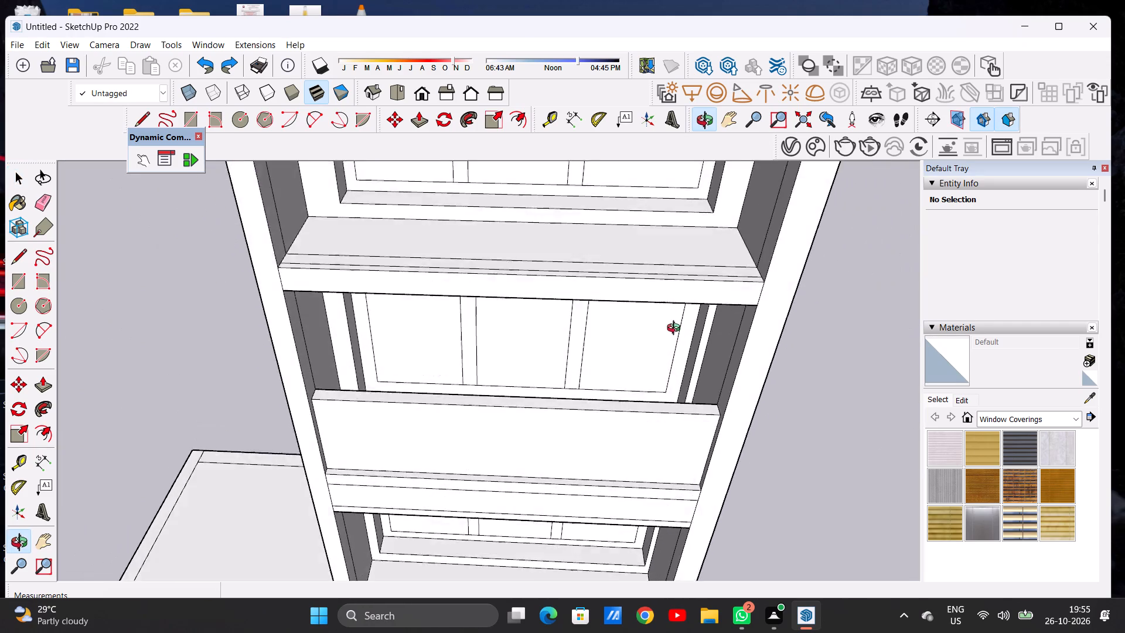
middle_click_drag(676, 329, 677, 306)
scroll(612, 347, "down", 4)
middle_click_drag(592, 362, 557, 200)
scroll(560, 207, "up", 7)
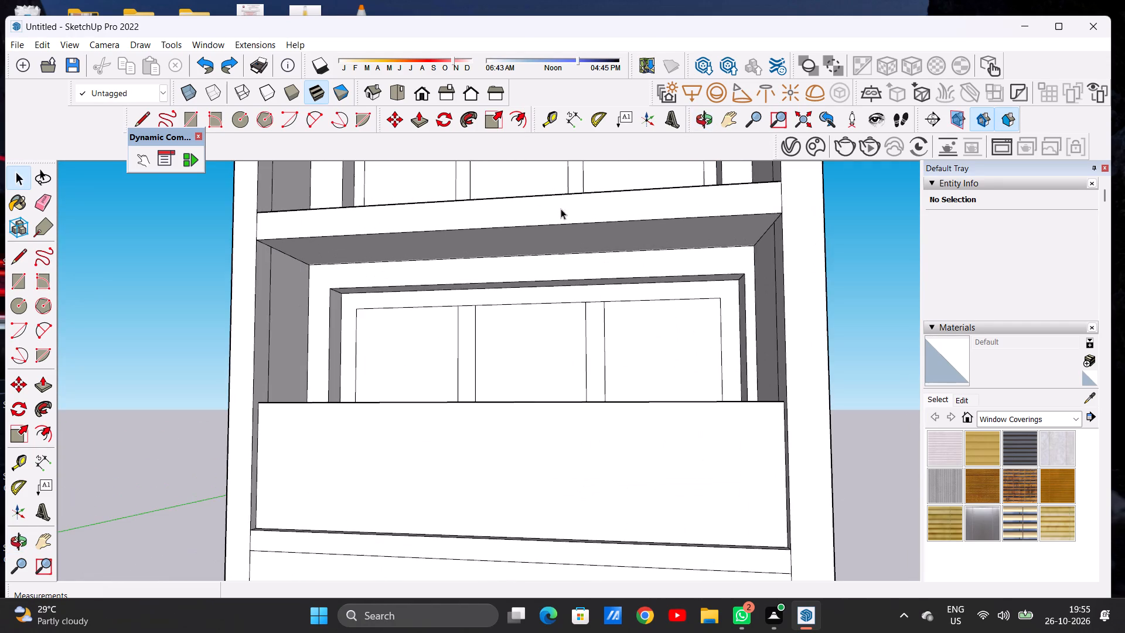
scroll(564, 246, "up", 2)
scroll(564, 246, "down", 1)
key("p")
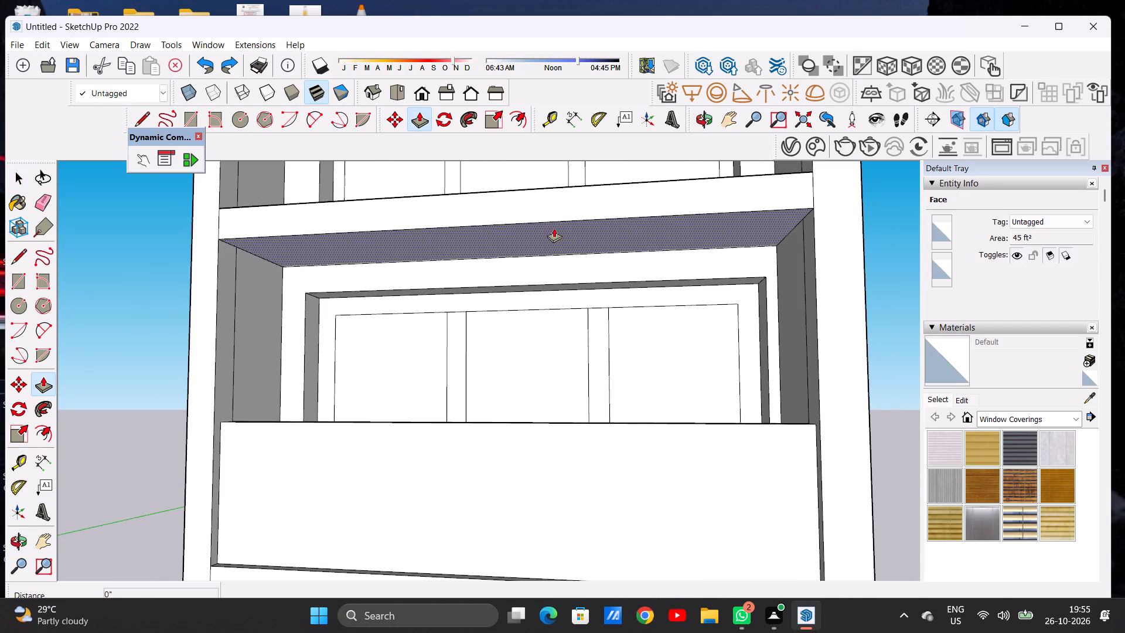
left_click(554, 228)
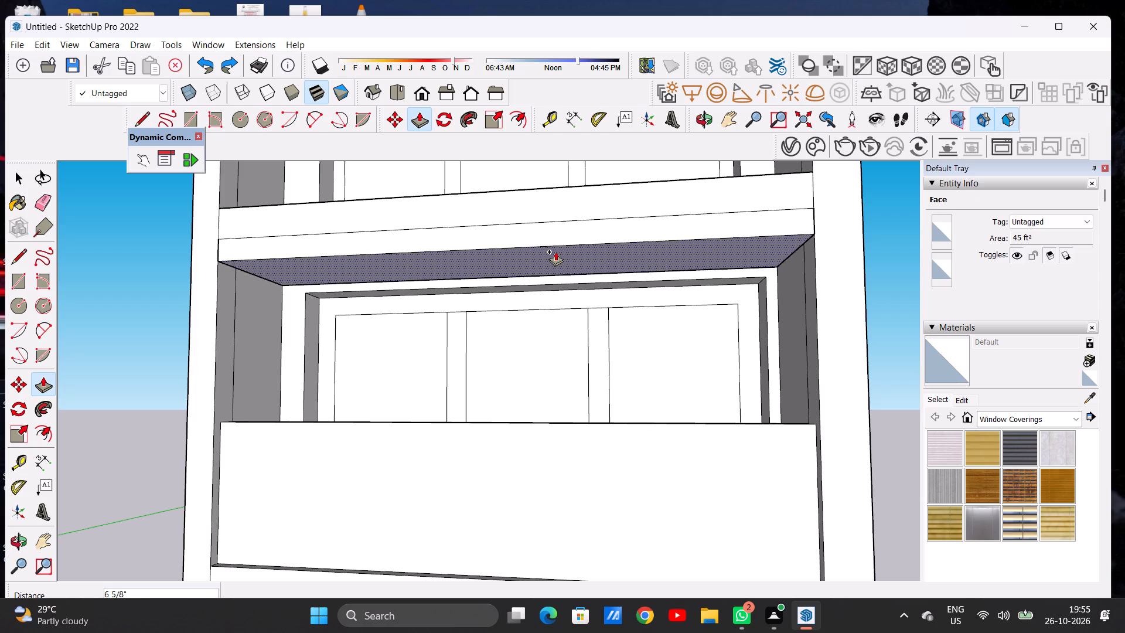
left_click(555, 251)
key("space")
Examine the second-floor balcony slab with its beam band from above, and the whole villa elevation.
scroll(542, 237, "down", 5)
middle_click_drag(526, 240, 556, 375)
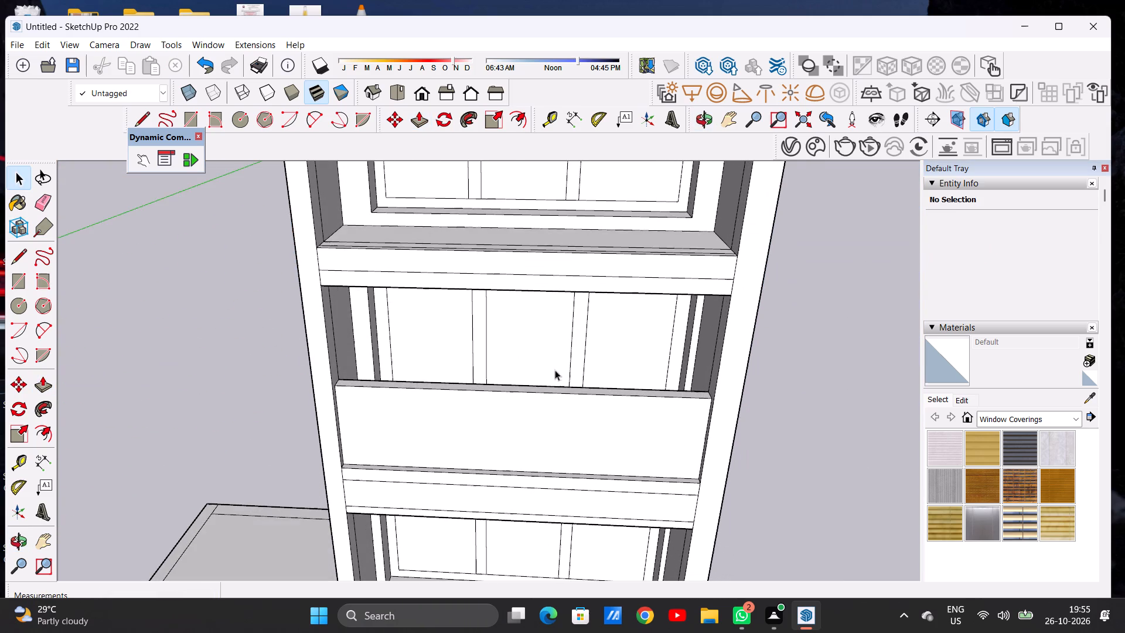
middle_click_drag(542, 289, 550, 336)
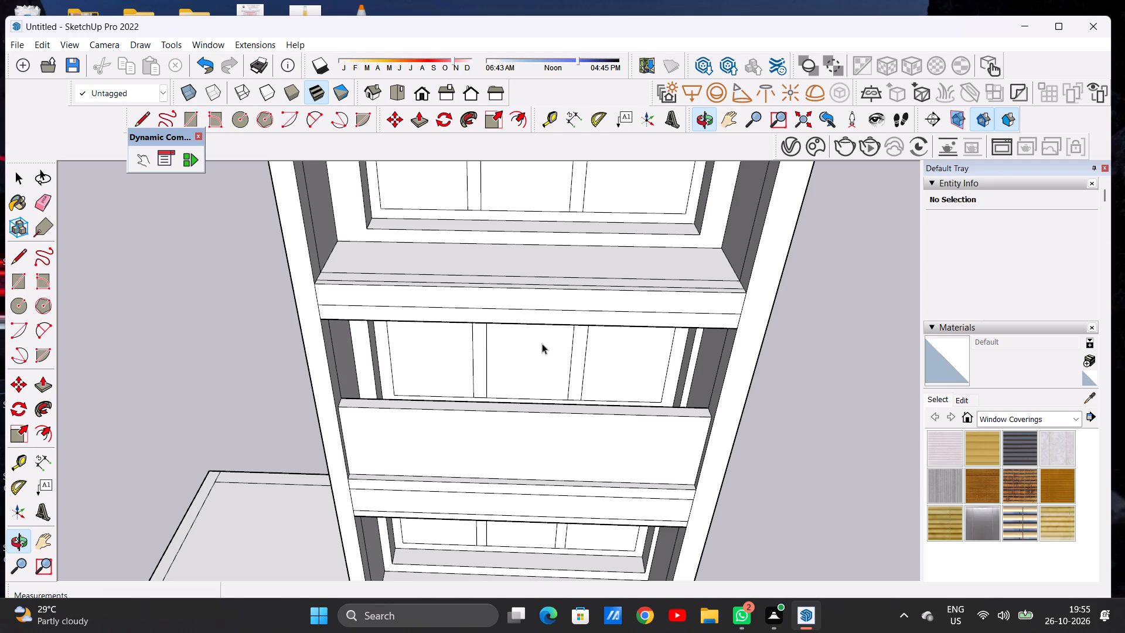
scroll(509, 320, "down", 13)
scroll(514, 271, "up", 4)
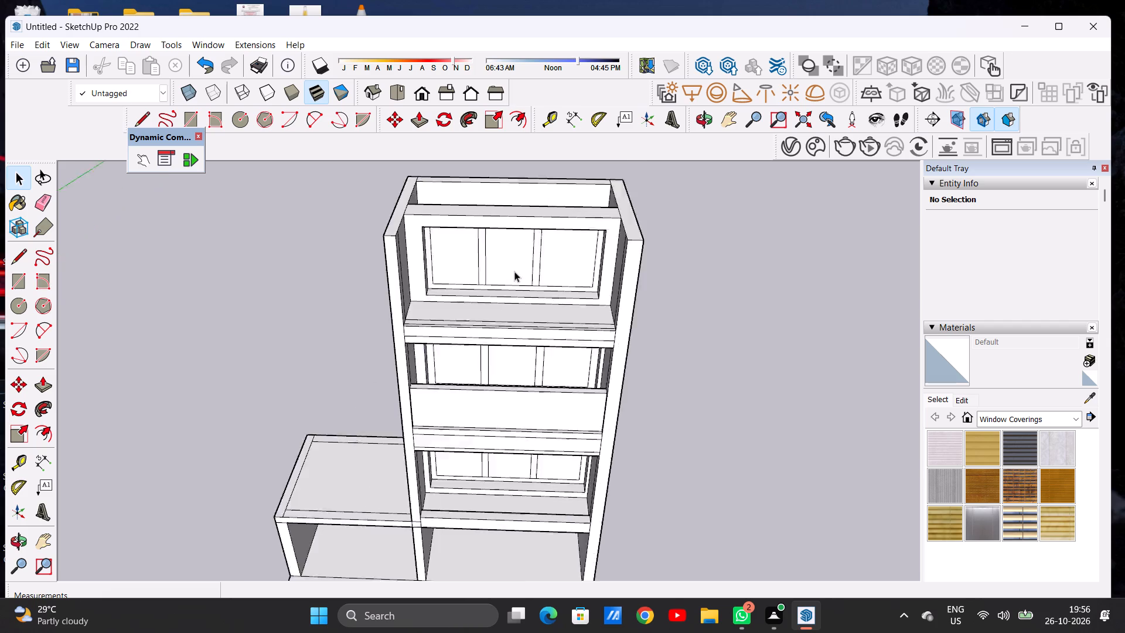
scroll(514, 271, "up", 3)
middle_click_drag(517, 300, 513, 255)
scroll(514, 294, "down", 3)
scroll(518, 299, "up", 1)
scroll(518, 299, "down", 5)
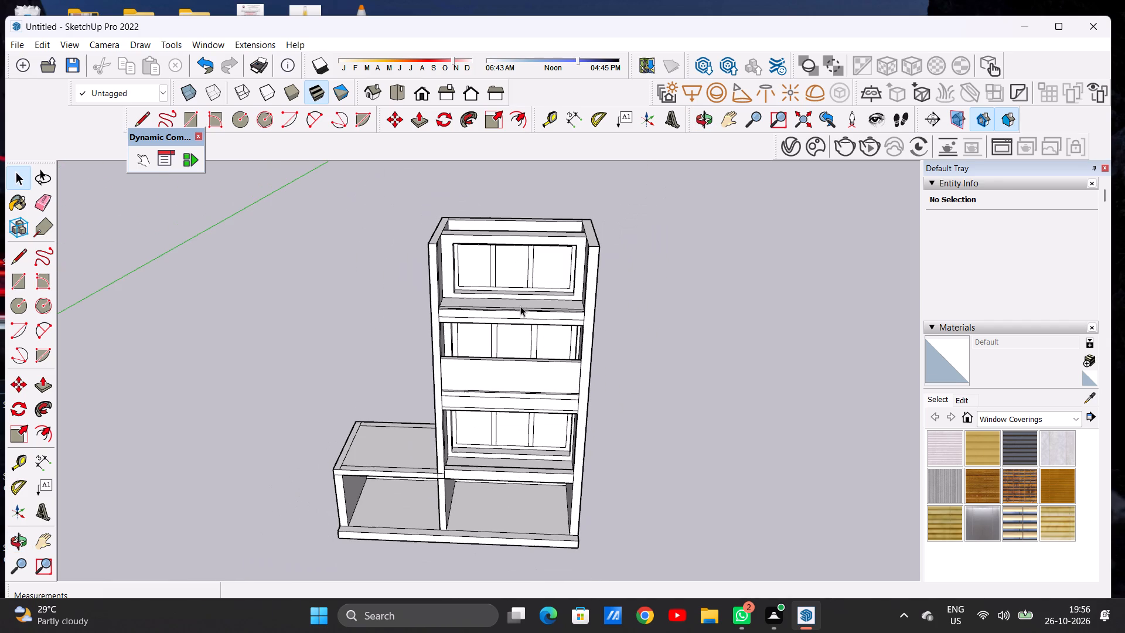
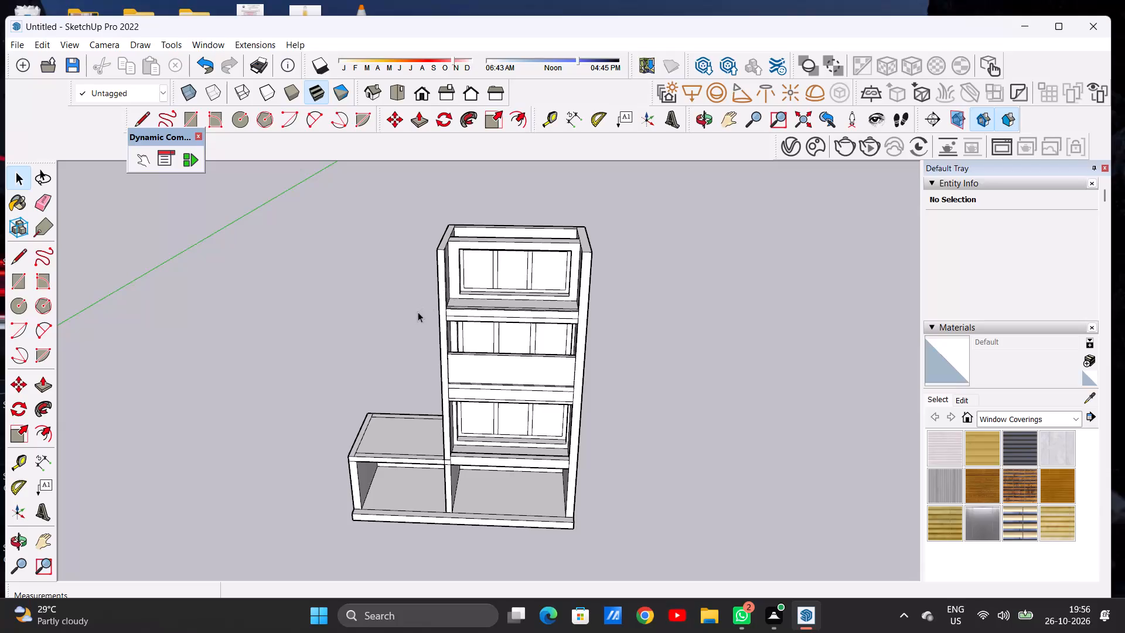
Push/Pull the top face of the cabinet's right side panel upward by about 6' 7 1/8".
scroll(383, 266, "down", 6)
scroll(435, 253, "up", 5)
scroll(435, 254, "down", 1)
scroll(435, 254, "up", 1)
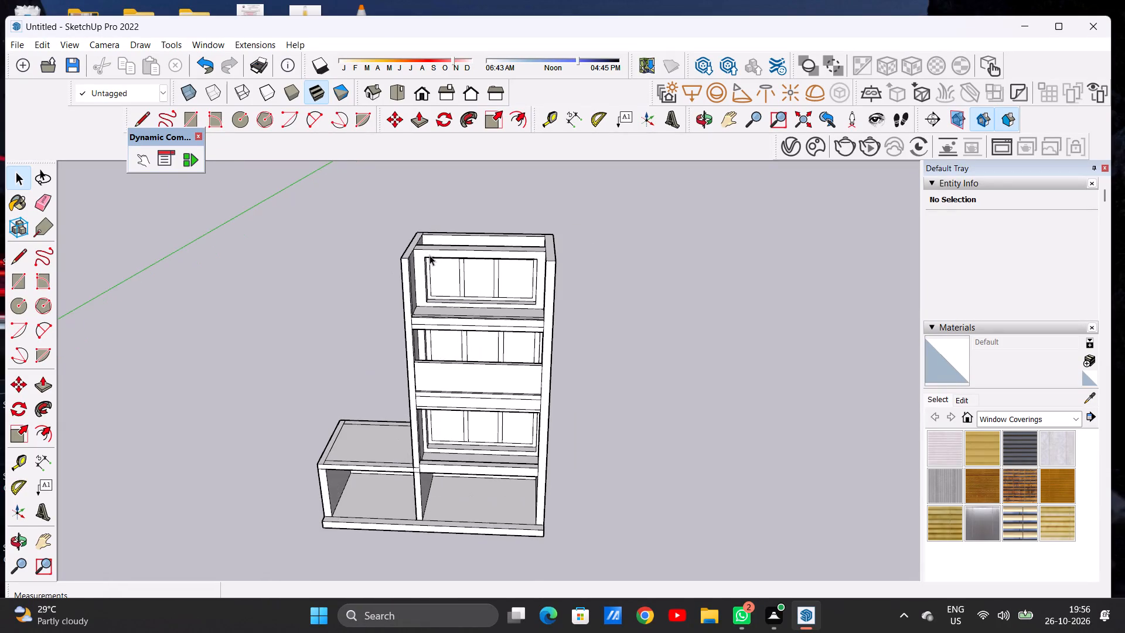
middle_click_drag(429, 255, 432, 310)
scroll(483, 252, "down", 7)
scroll(456, 255, "up", 7)
scroll(497, 238, "down", 8)
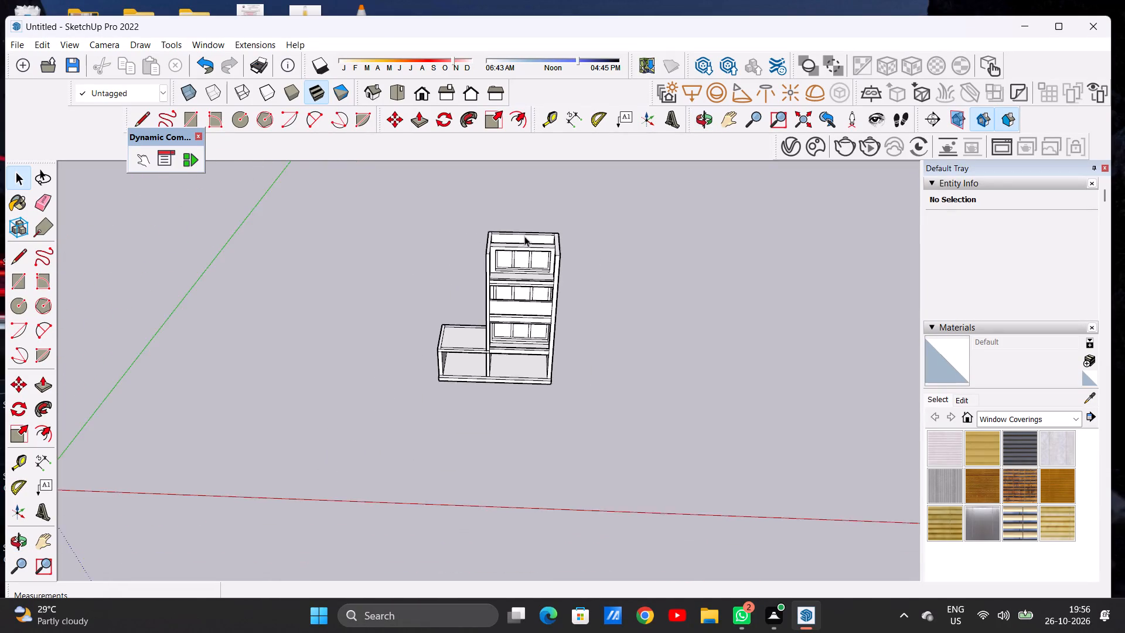
scroll(515, 244, "up", 7)
scroll(515, 244, "down", 1)
scroll(515, 244, "up", 1)
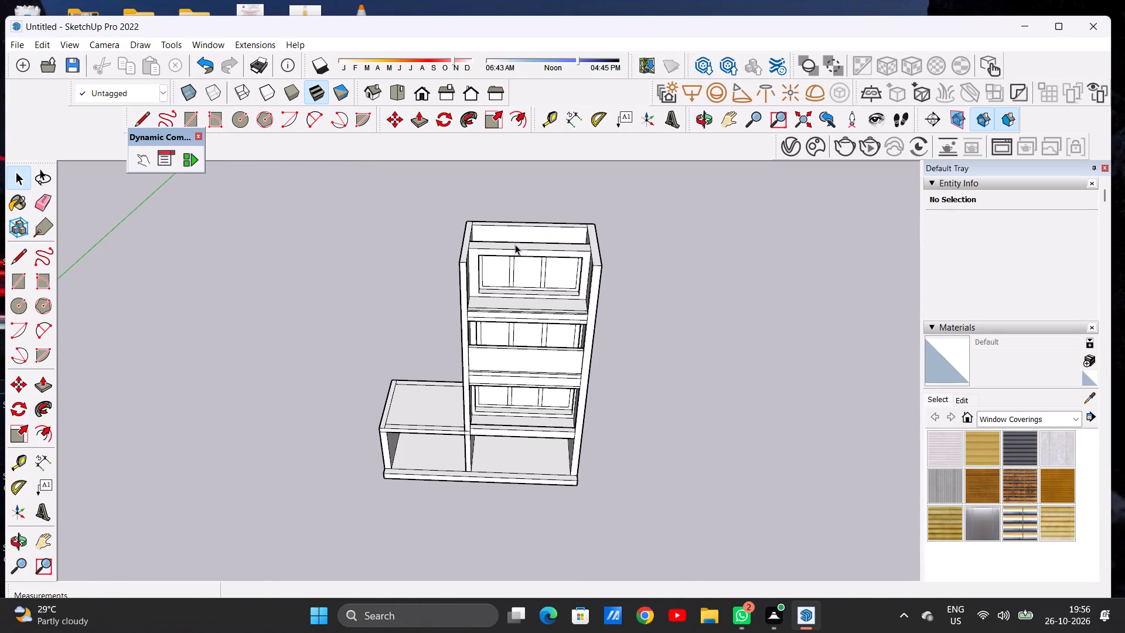
key("p")
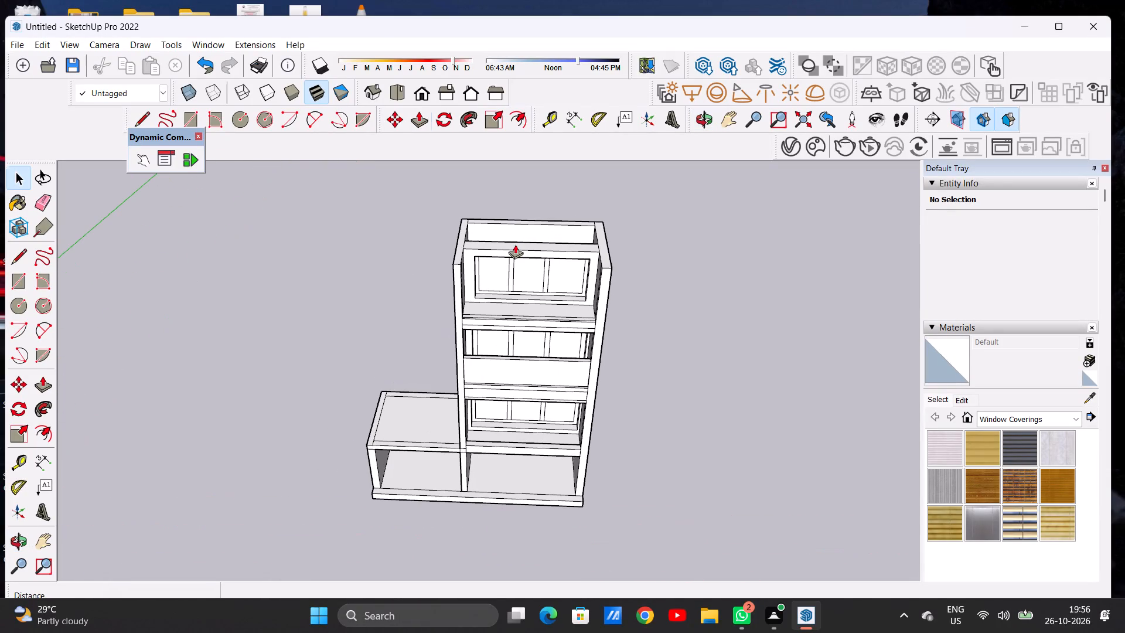
scroll(601, 260, "up", 13)
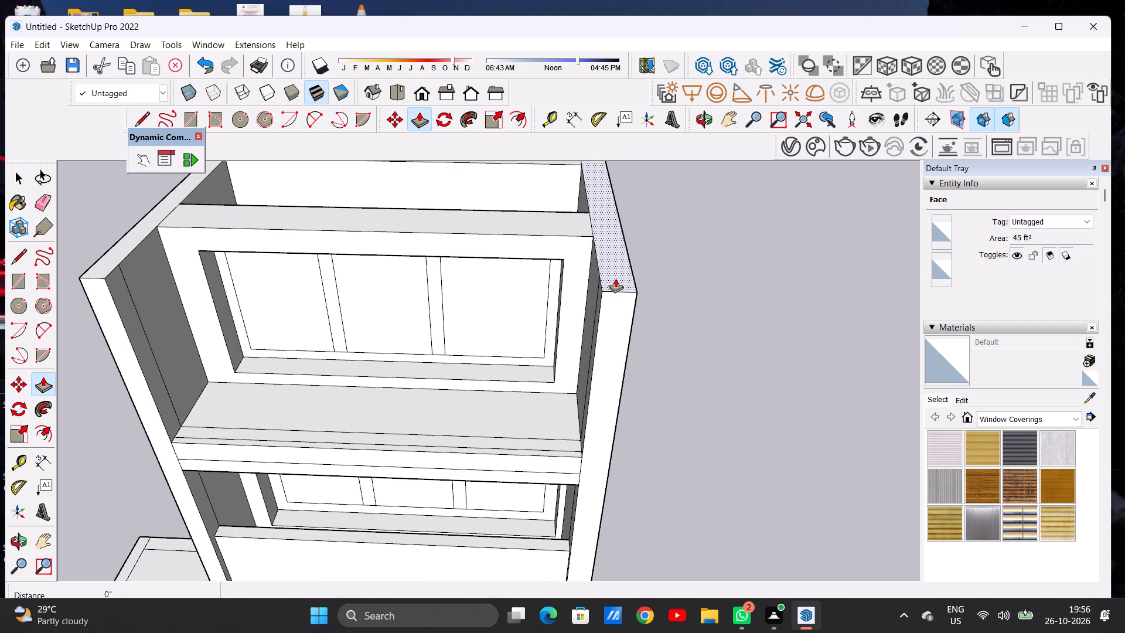
scroll(616, 280, "down", 14)
scroll(624, 262, "up", 15)
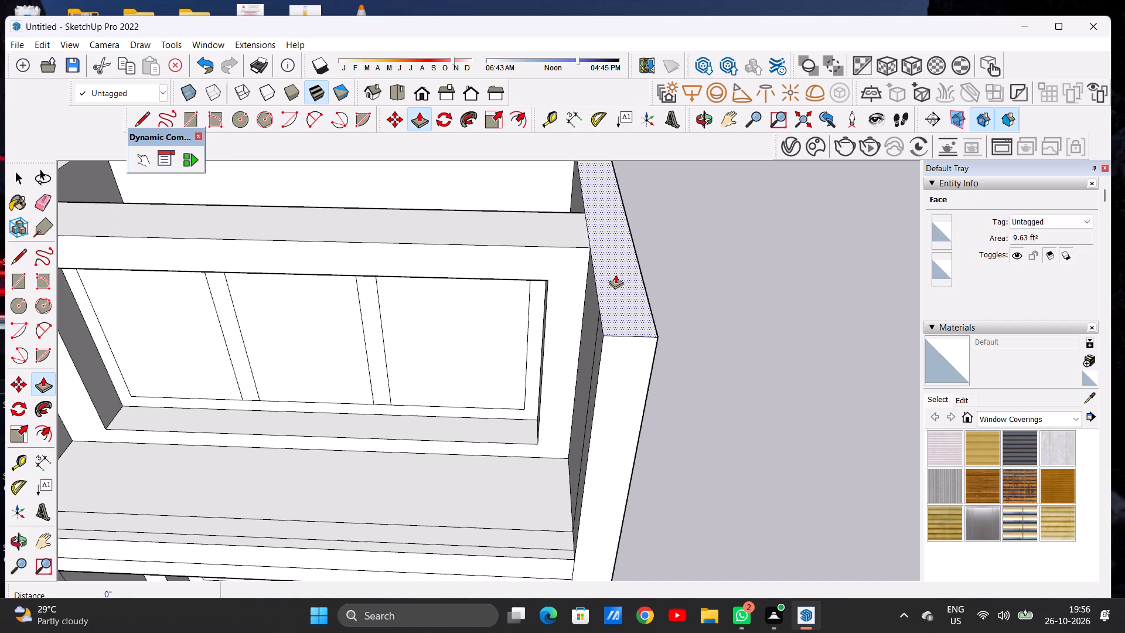
left_click(616, 275)
scroll(626, 271, "down", 14)
scroll(629, 290, "up", 1)
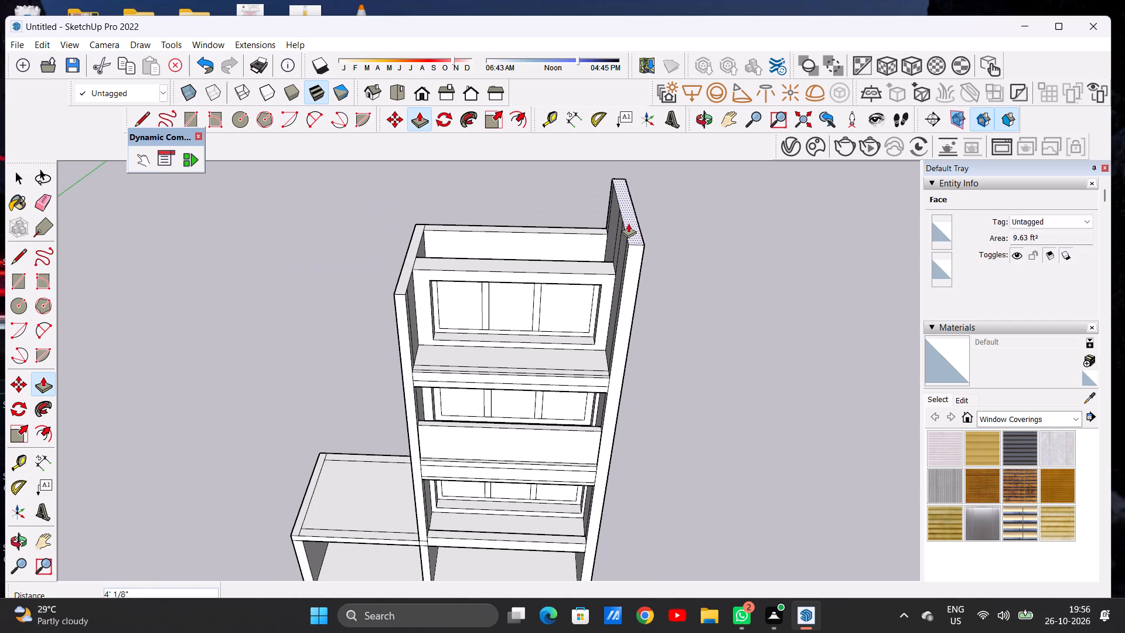
left_click(636, 188)
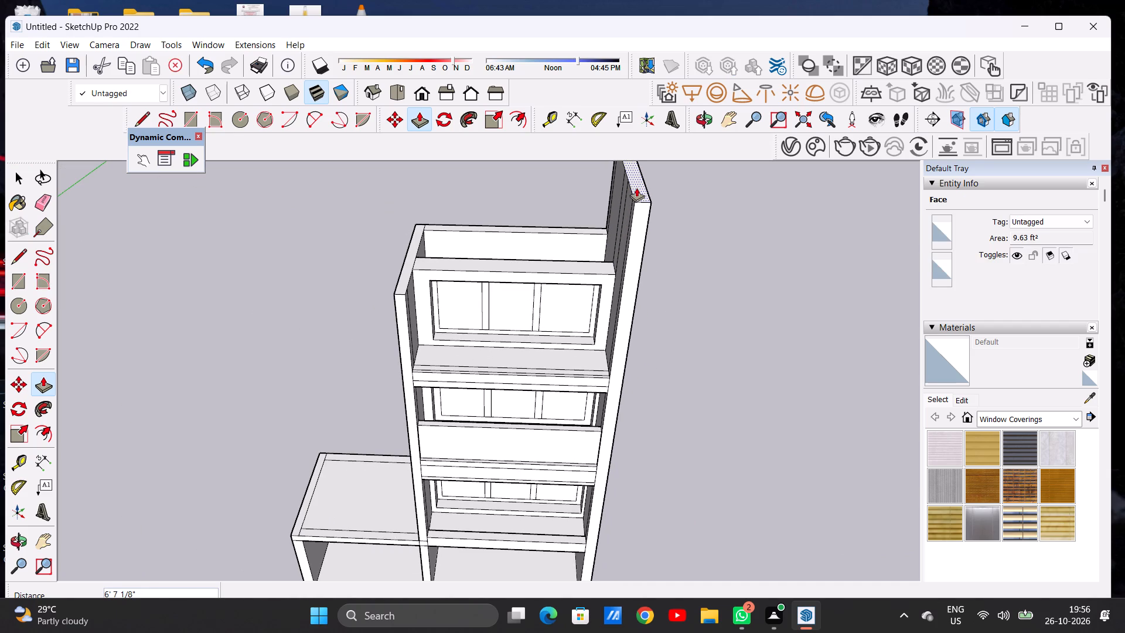
key("space")
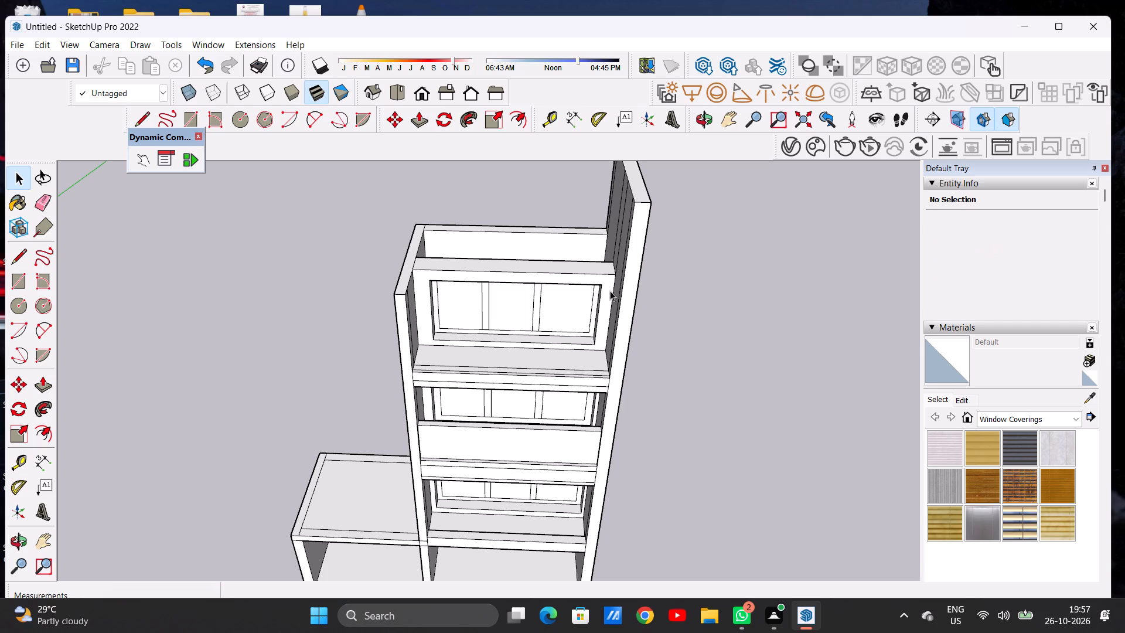
Move the recessed horizontal face behind the uppermost framed front up about 6' 3 13/16", level with the frame's top.
scroll(628, 279, "down", 9)
scroll(599, 266, "up", 4)
scroll(595, 266, "down", 1)
middle_click_drag(523, 261, 544, 356)
scroll(544, 356, "up", 9)
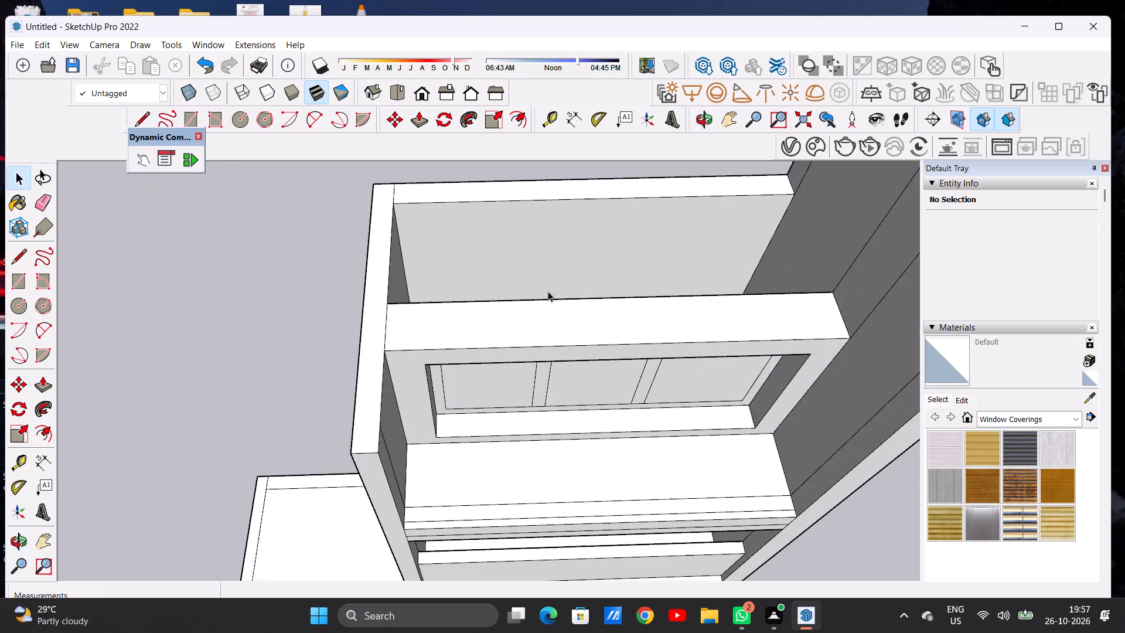
middle_click_drag(530, 291, 614, 376)
double_click(606, 346)
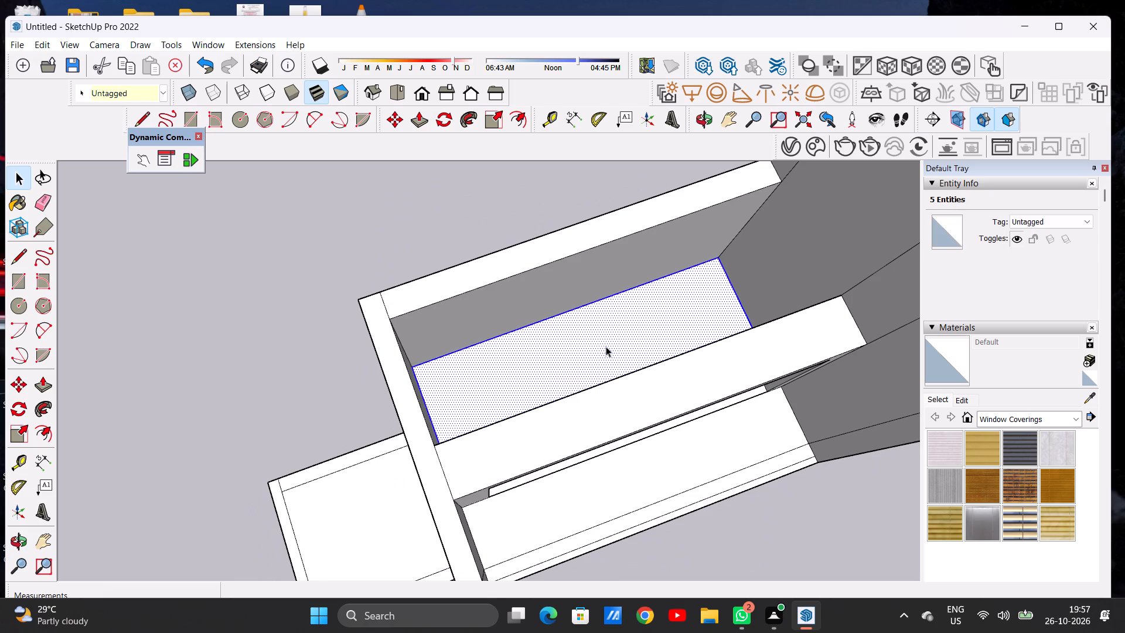
key("m")
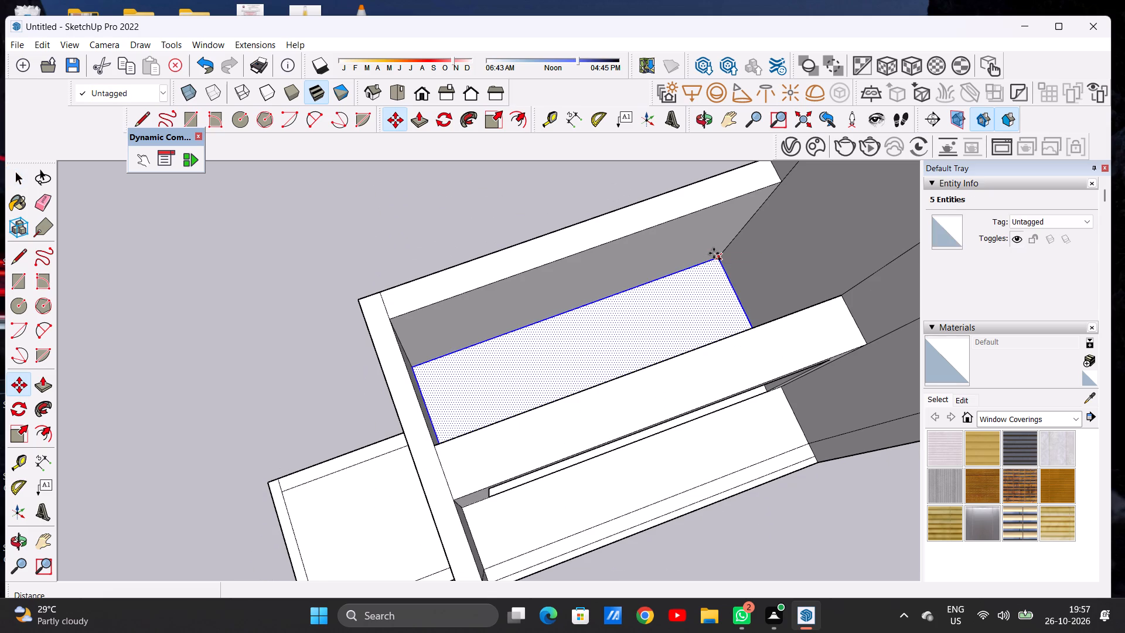
left_click(721, 258)
left_click(783, 182)
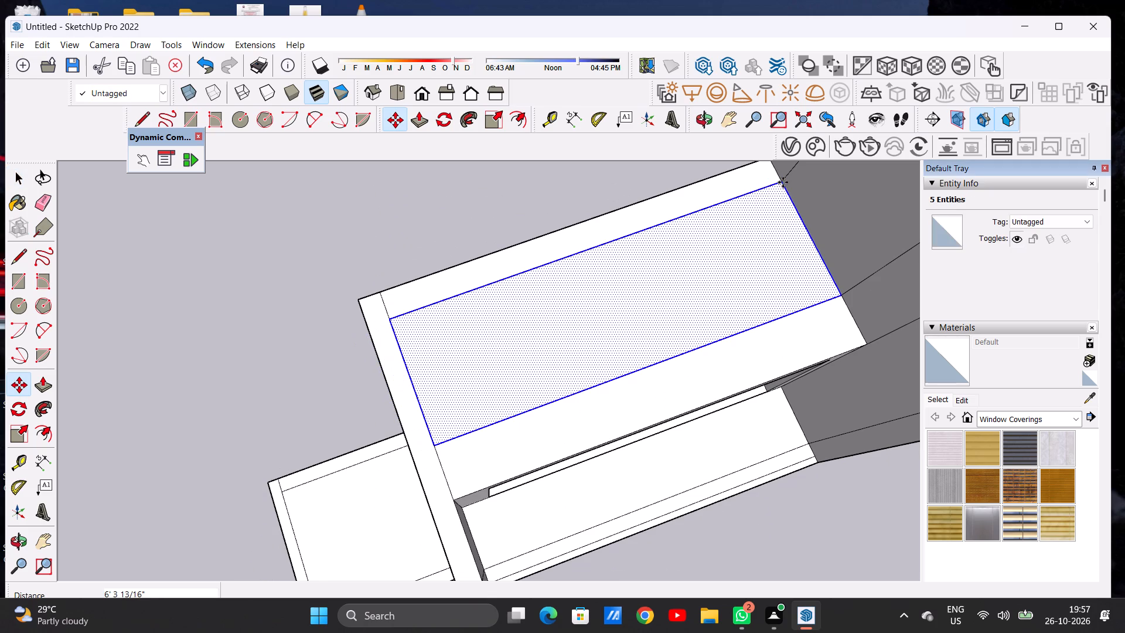
key("space")
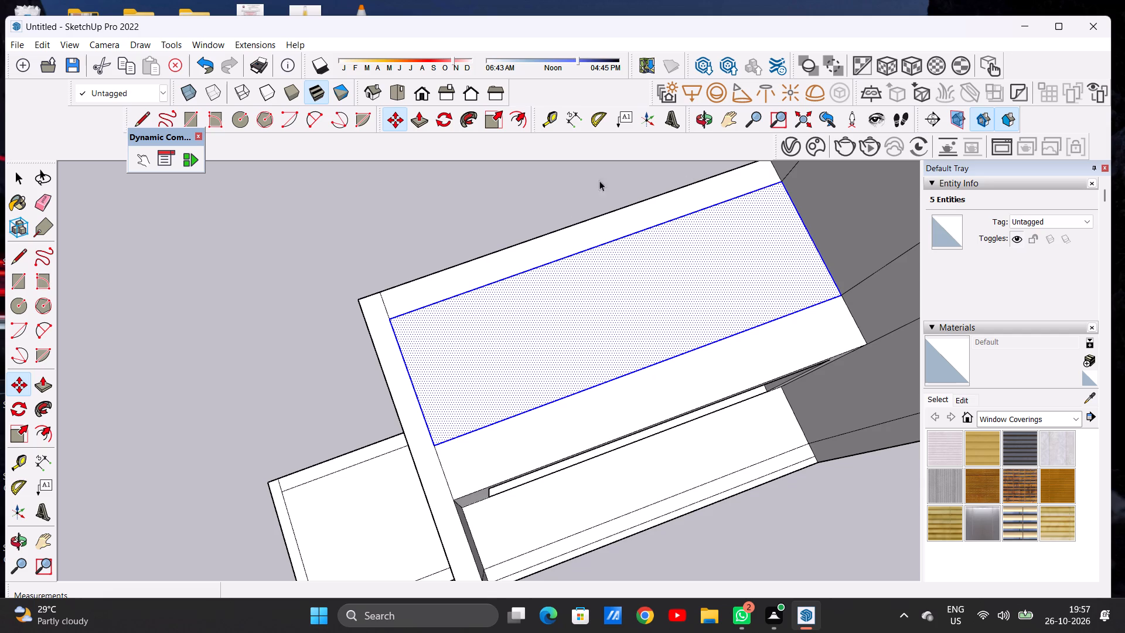
left_click(465, 224)
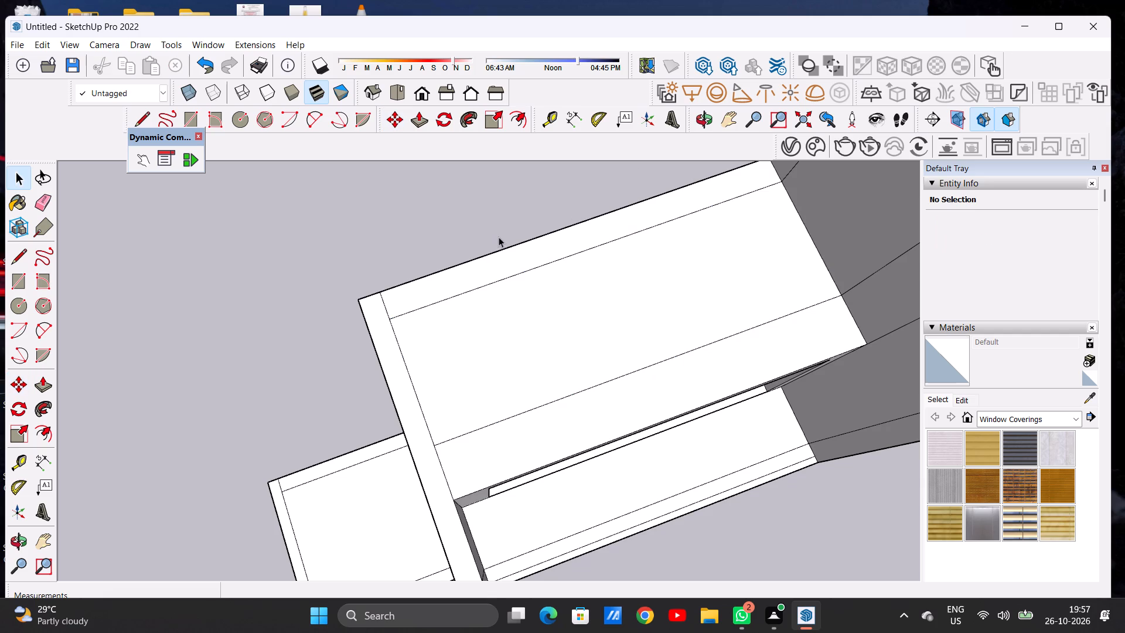
Push/Pull the top face of the cabinet's back panel upward by 6' 7 1/8" to match the raised right side panel.
scroll(548, 225, "down", 9)
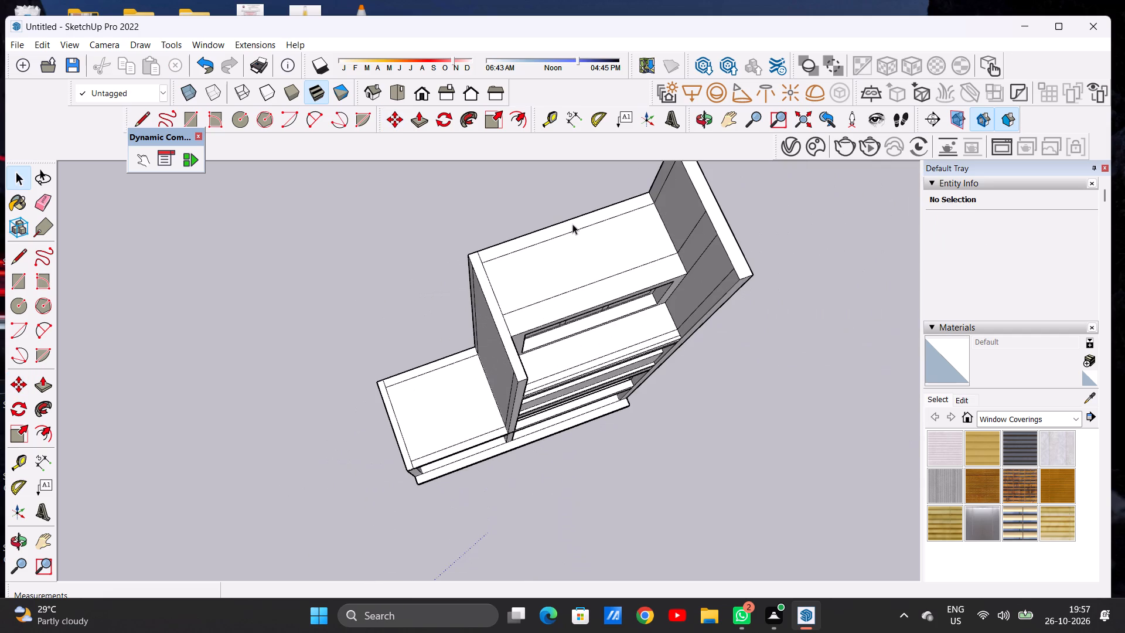
middle_click_drag(550, 277, 552, 245)
scroll(541, 250, "up", 7)
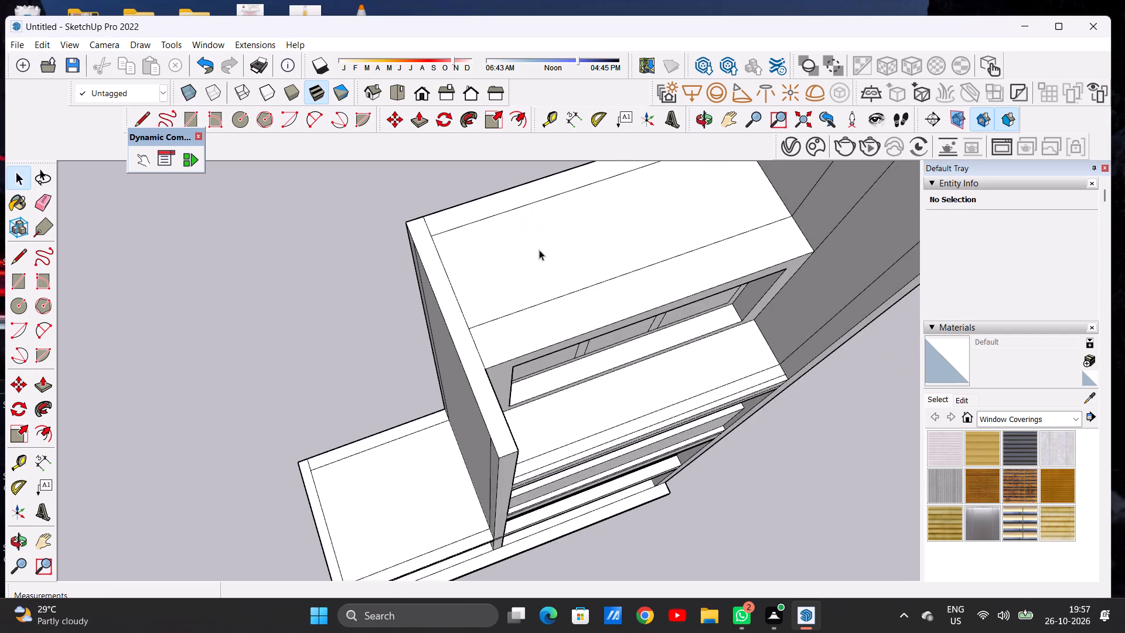
scroll(562, 247, "down", 6)
middle_click_drag(572, 246, 569, 224)
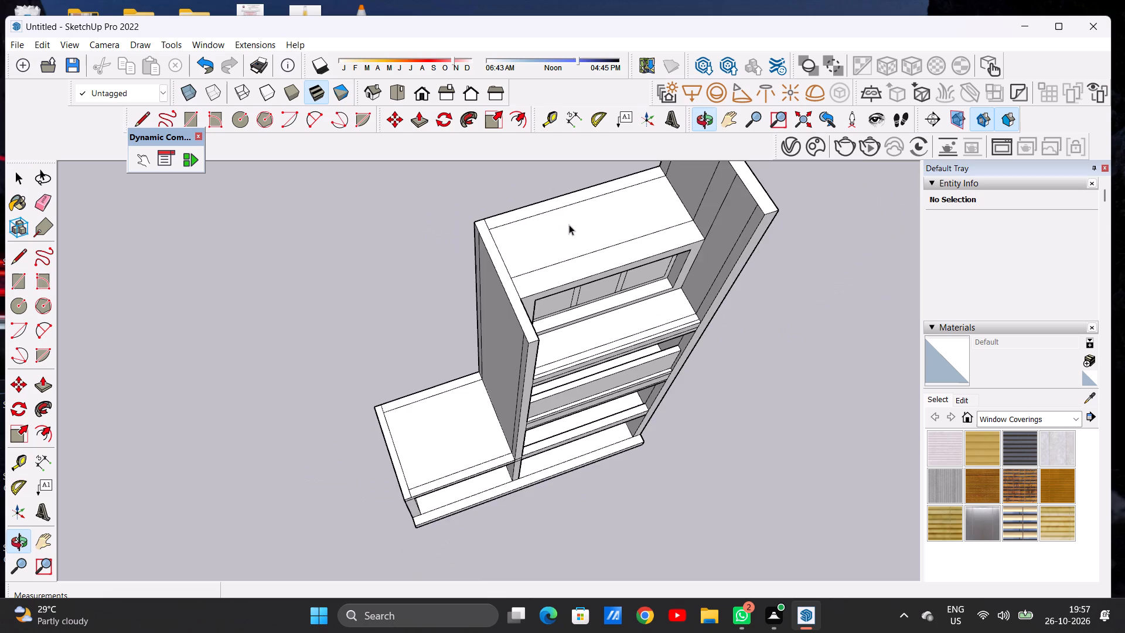
middle_click_drag(569, 224, 570, 224)
scroll(546, 233, "up", 4)
scroll(551, 270, "down", 6)
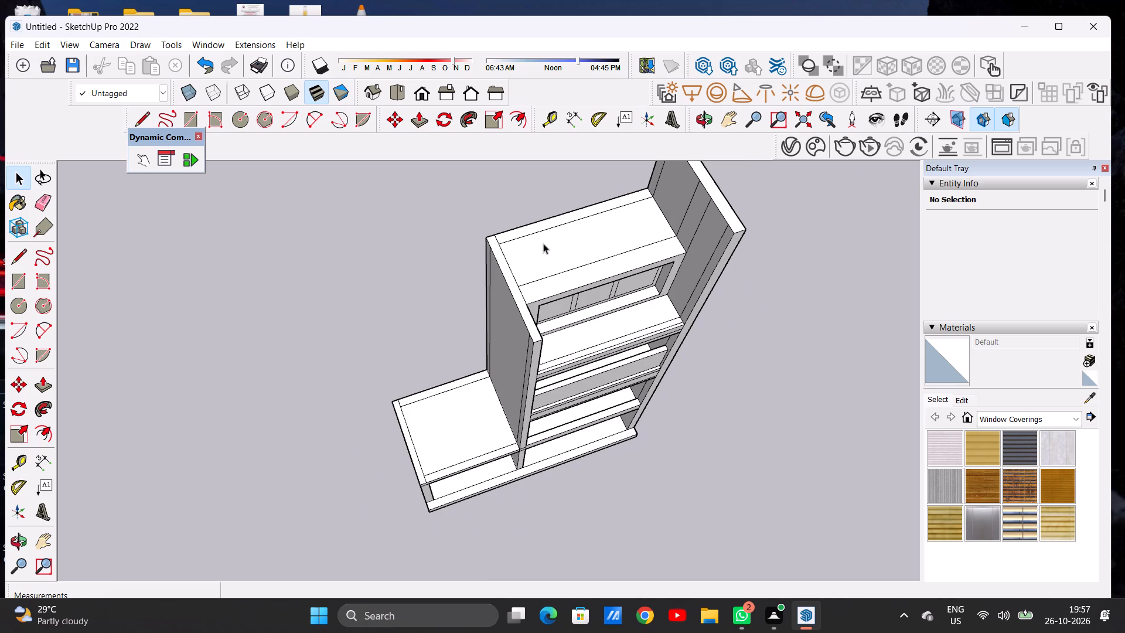
scroll(501, 261, "down", 4)
middle_click_drag(510, 345, 442, 195)
scroll(519, 207, "up", 6)
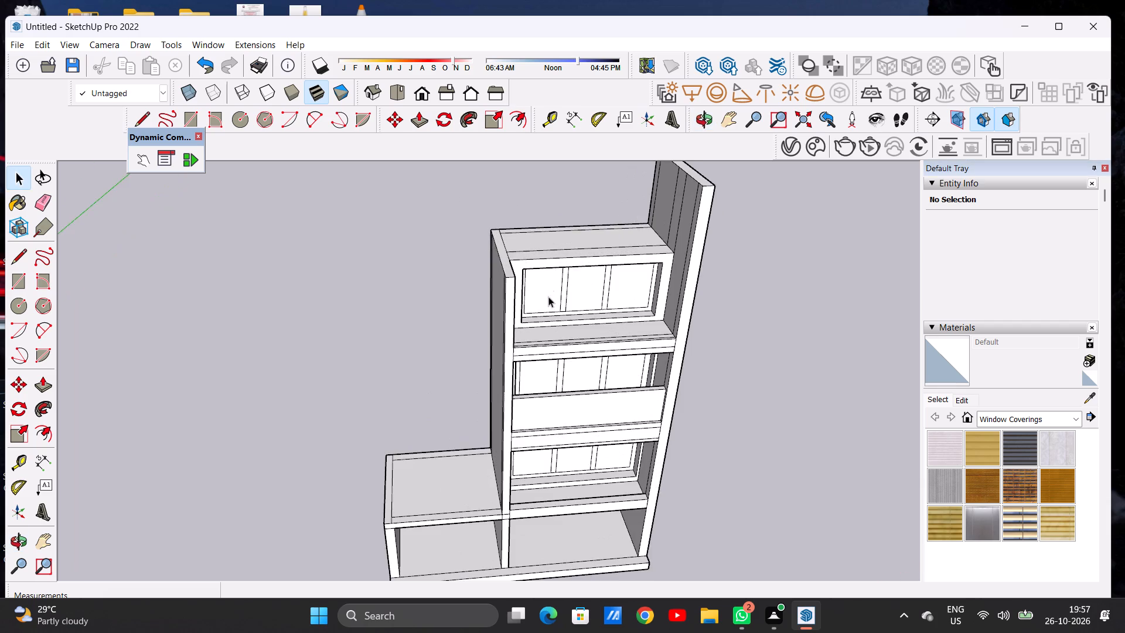
middle_click_drag(547, 296, 522, 254)
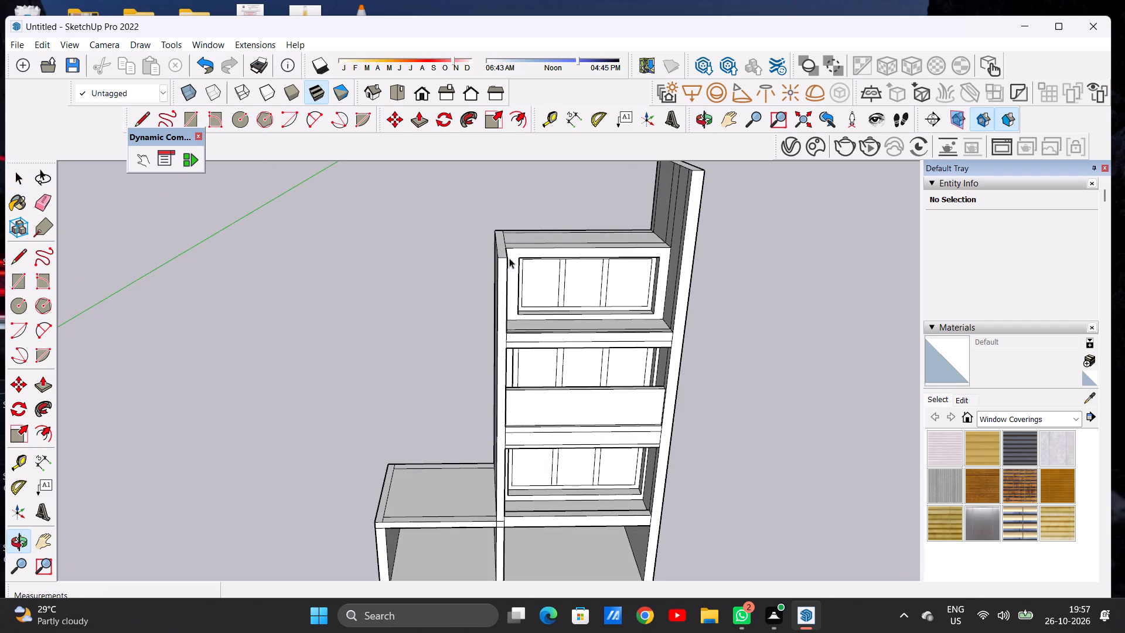
scroll(493, 241, "down", 6)
middle_click_drag(519, 265, 494, 230)
scroll(531, 229, "up", 7)
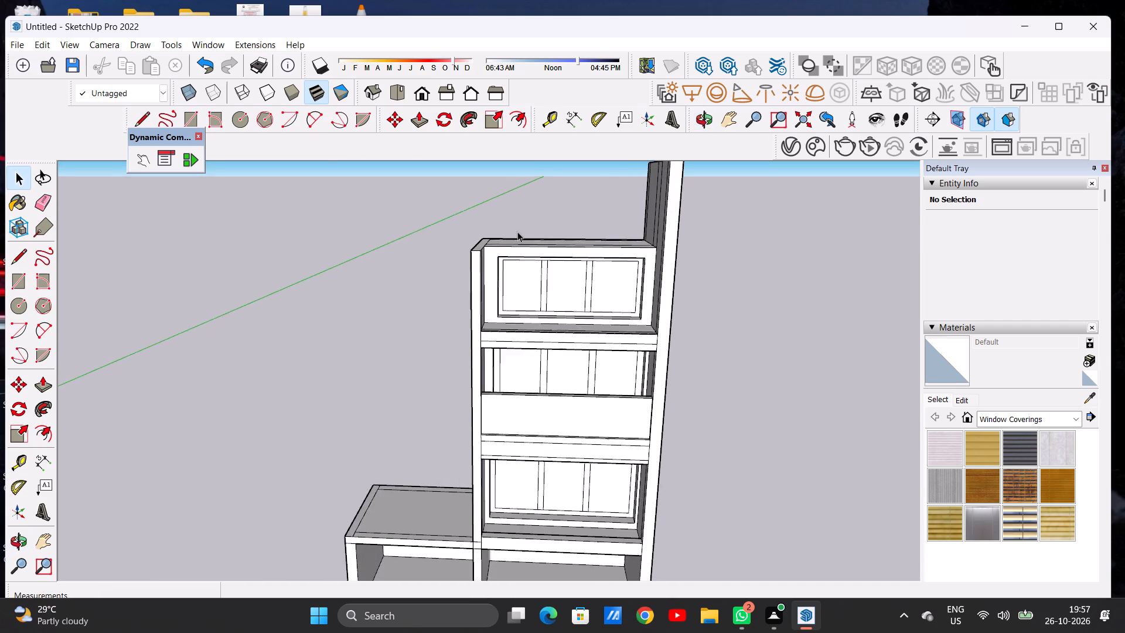
middle_click_drag(517, 232, 594, 358)
scroll(596, 298, "down", 3)
scroll(521, 275, "up", 7)
middle_click_drag(494, 249, 530, 291)
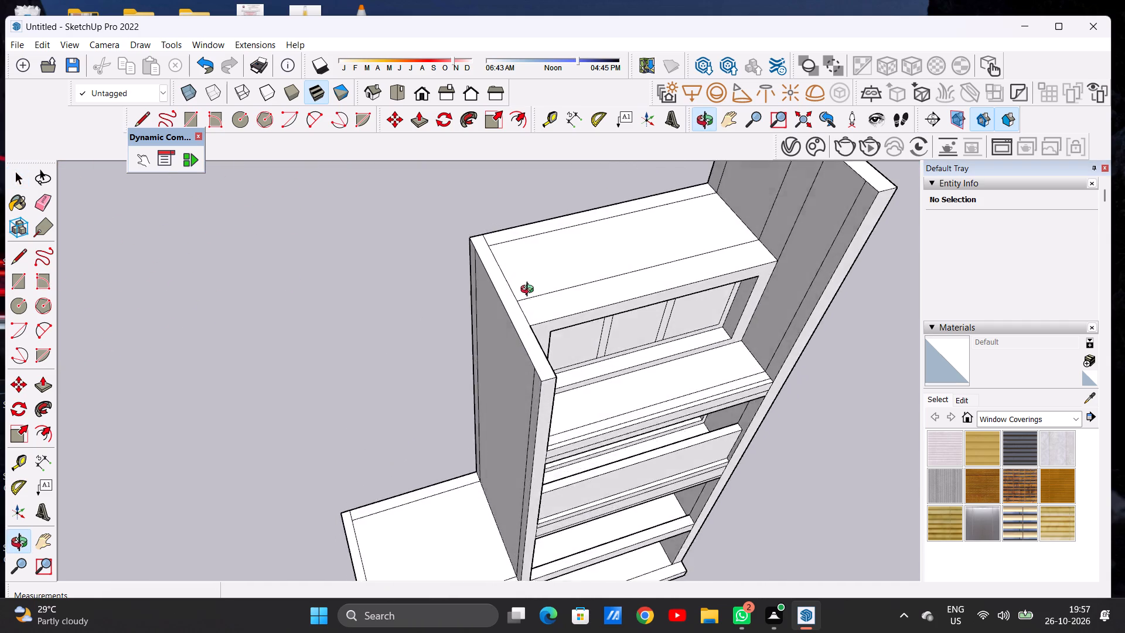
middle_click_drag(530, 291, 544, 308)
scroll(511, 251, "up", 3)
key("p")
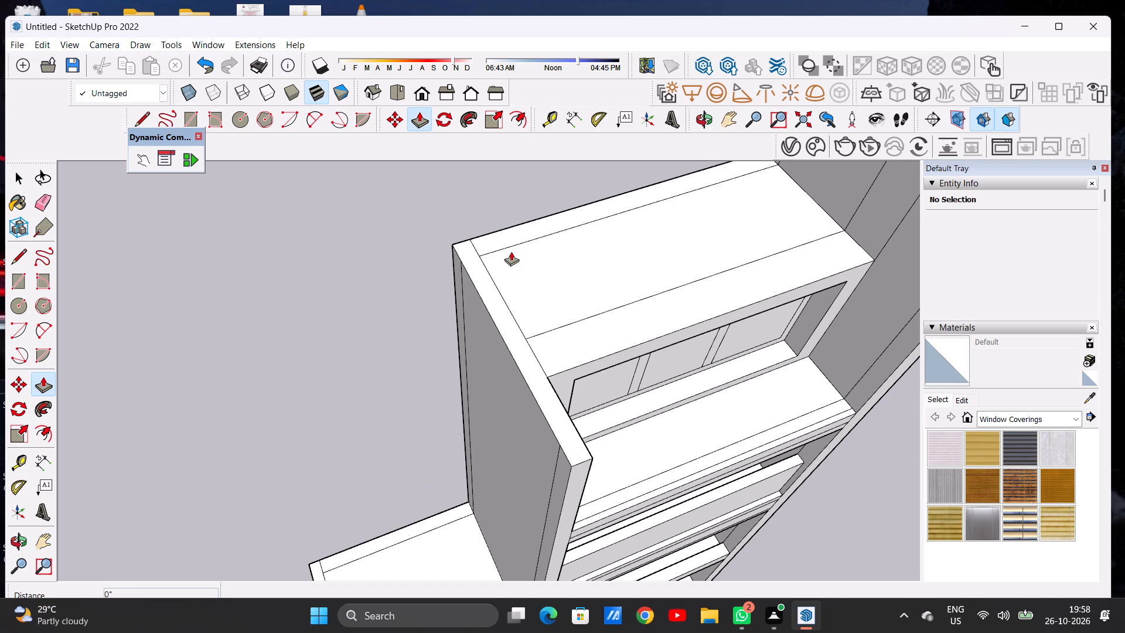
scroll(359, 285, "down", 4)
scroll(460, 259, "up", 7)
left_click(436, 255)
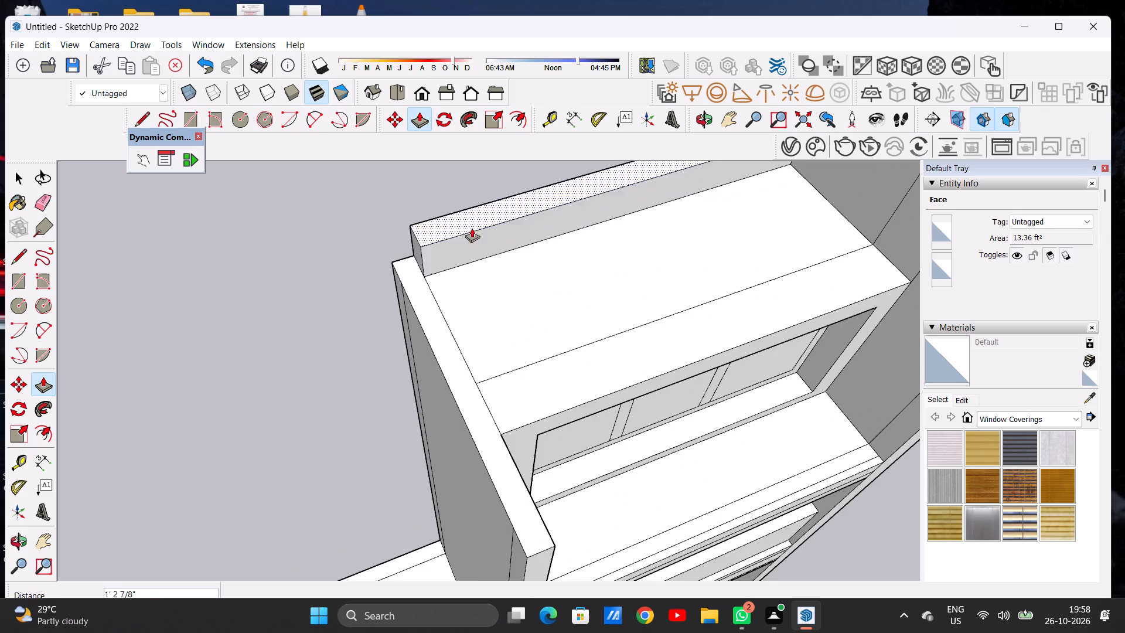
scroll(479, 244, "down", 13)
scroll(545, 196, "up", 6)
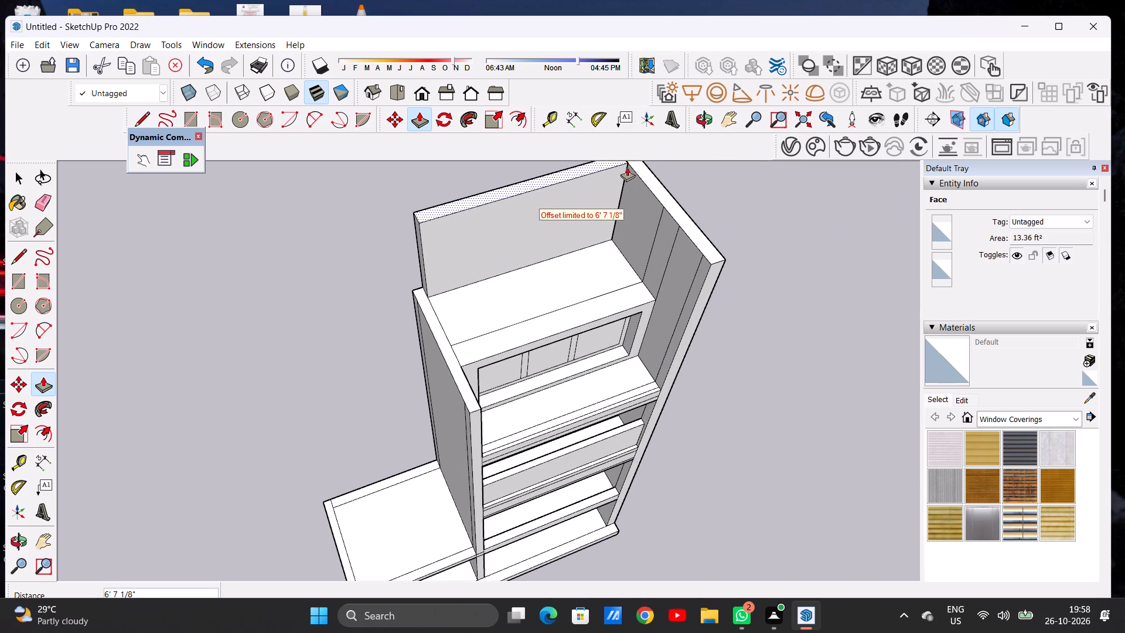
left_click(628, 167)
Push/Pull the left side panel's top face up 6' 7 1/8", flush with the top of the right side panel.
left_click(466, 389)
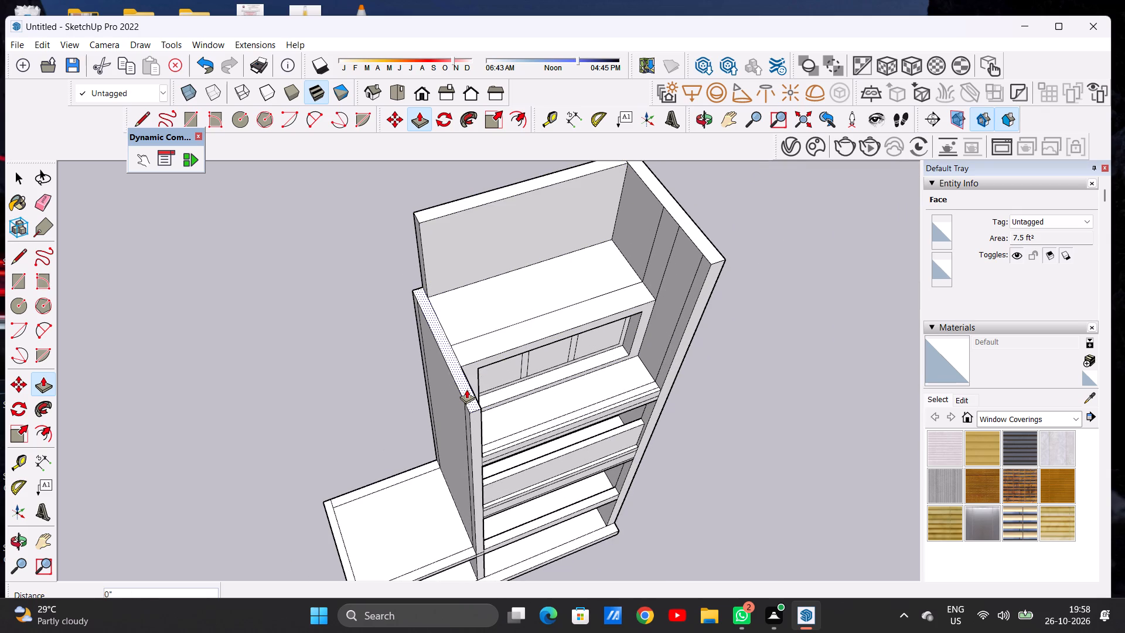
left_click(715, 259)
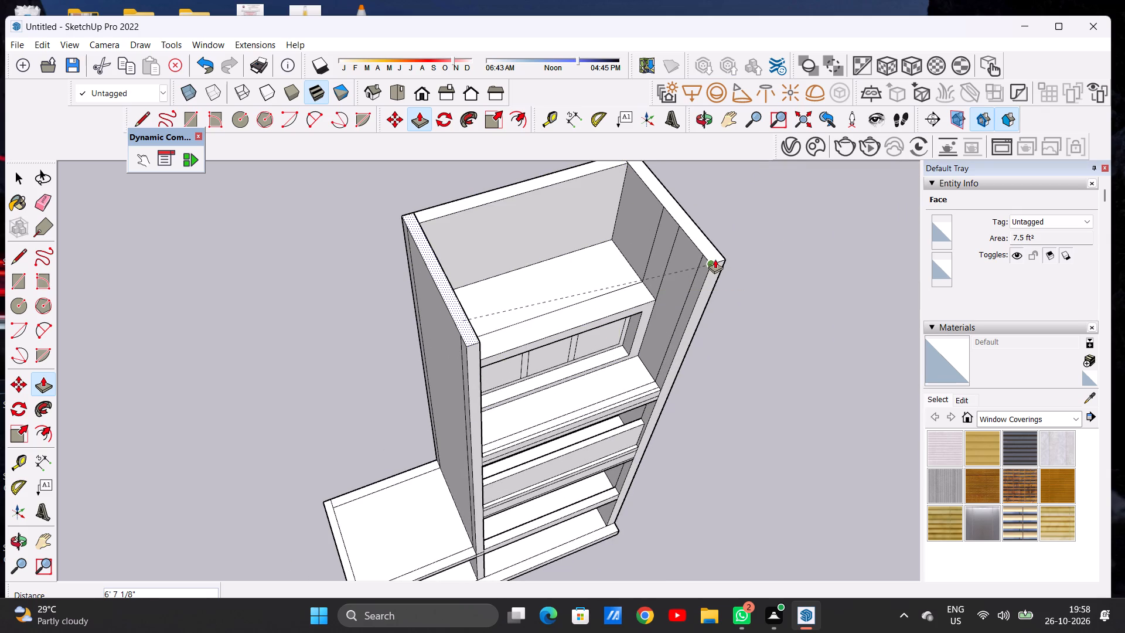
key("space")
Push/Pull the recessed horizontal face behind the uppermost frame upward by 9 1/4" to form a shelf slab.
scroll(588, 288, "down", 11)
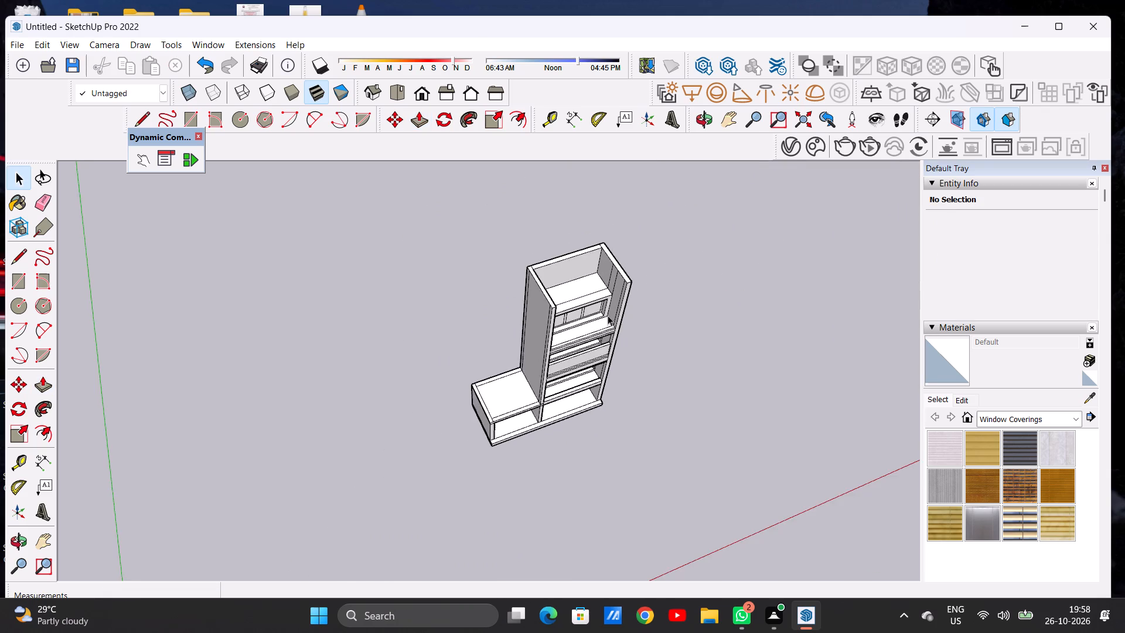
middle_click_drag(602, 316, 433, 226)
scroll(560, 301, "up", 6)
middle_click_drag(560, 326, 582, 238)
scroll(584, 338, "down", 5)
scroll(602, 295, "up", 6)
scroll(602, 295, "down", 1)
scroll(602, 295, "up", 1)
middle_click_drag(584, 296, 584, 400)
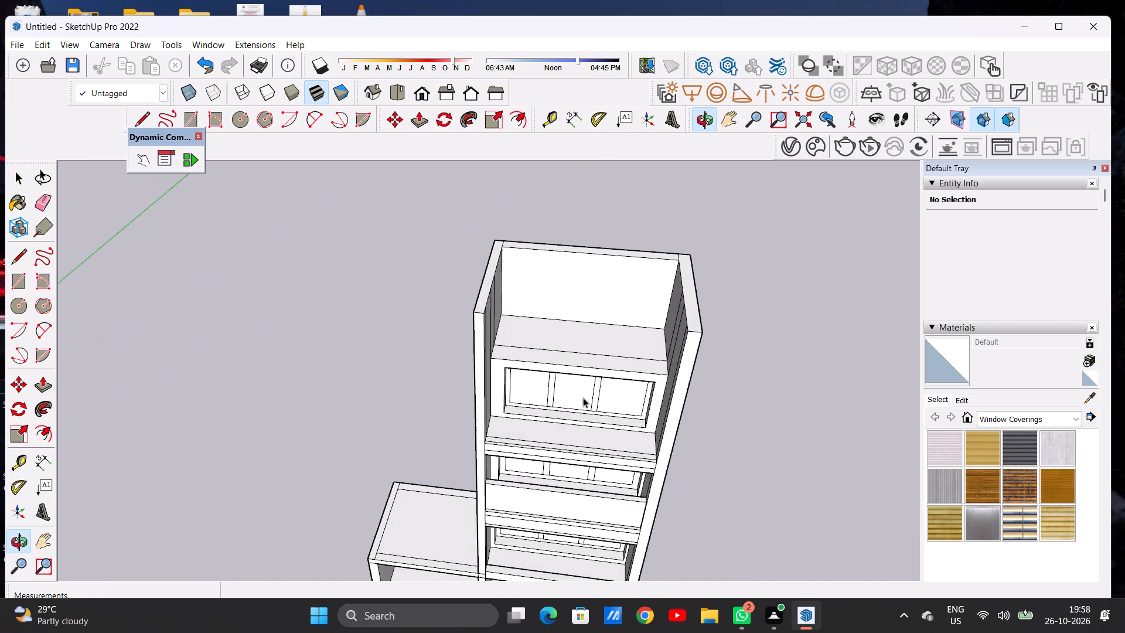
scroll(512, 306, "down", 6)
middle_click_drag(578, 352, 571, 305)
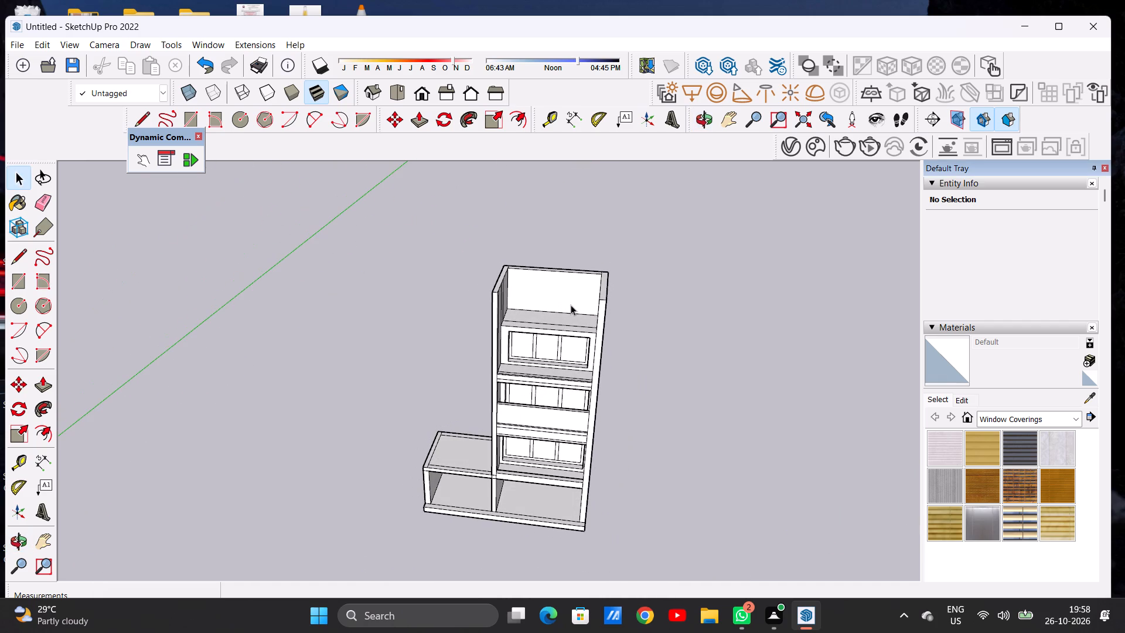
scroll(579, 325, "up", 4)
scroll(579, 329, "down", 1)
scroll(579, 331, "up", 1)
middle_click_drag(574, 338, 524, 304)
scroll(540, 314, "up", 7)
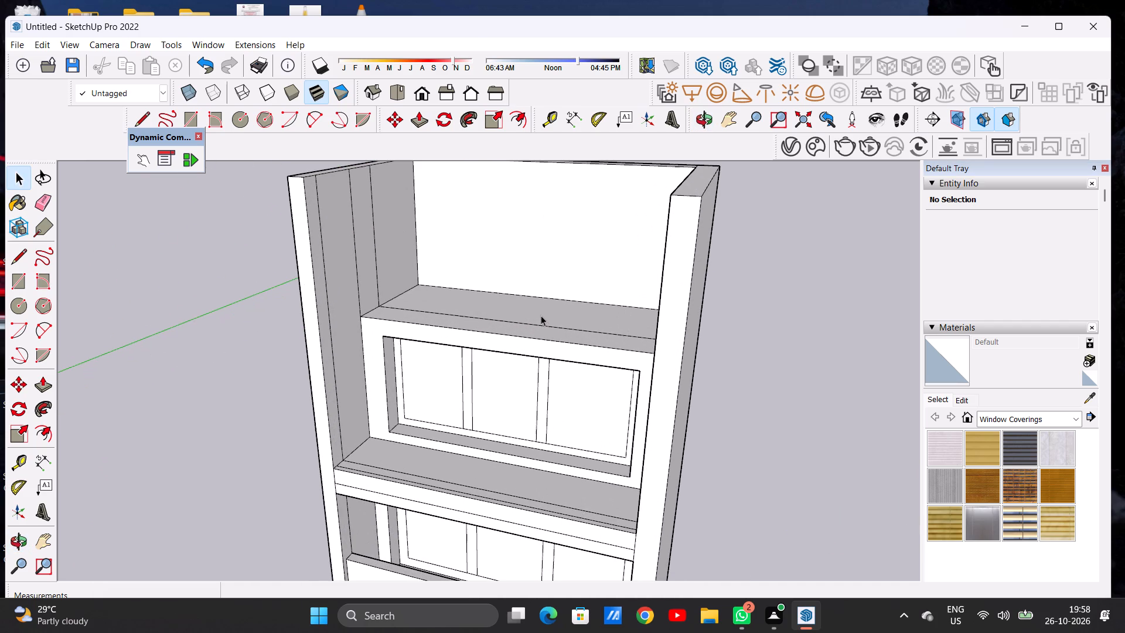
middle_click_drag(541, 319, 532, 379)
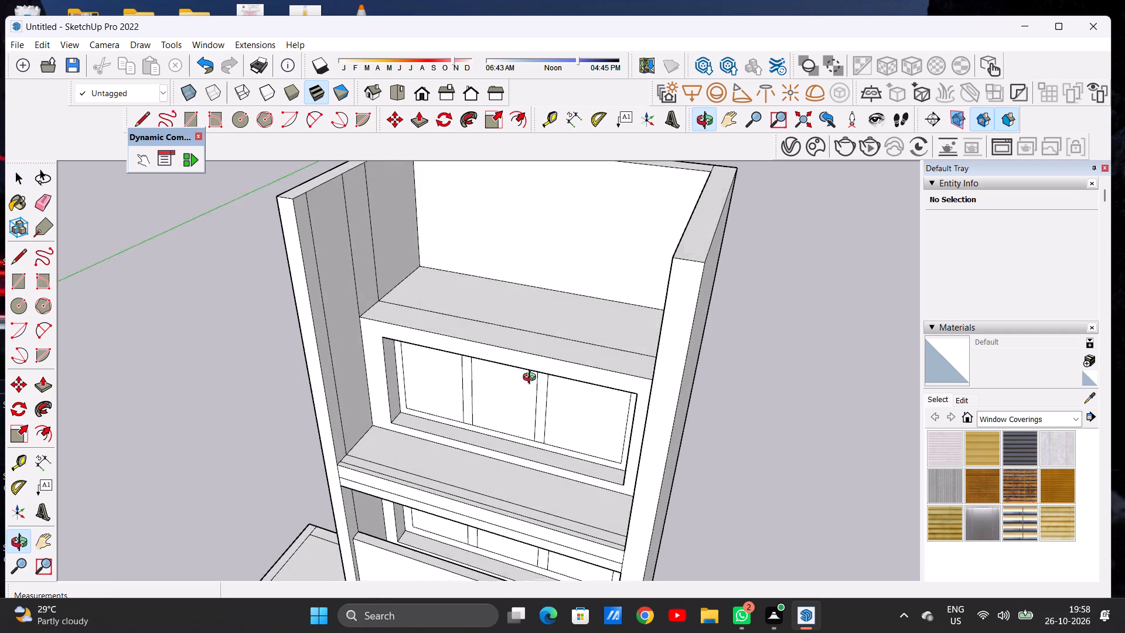
middle_click_drag(532, 379, 531, 407)
middle_click(531, 407)
key("p")
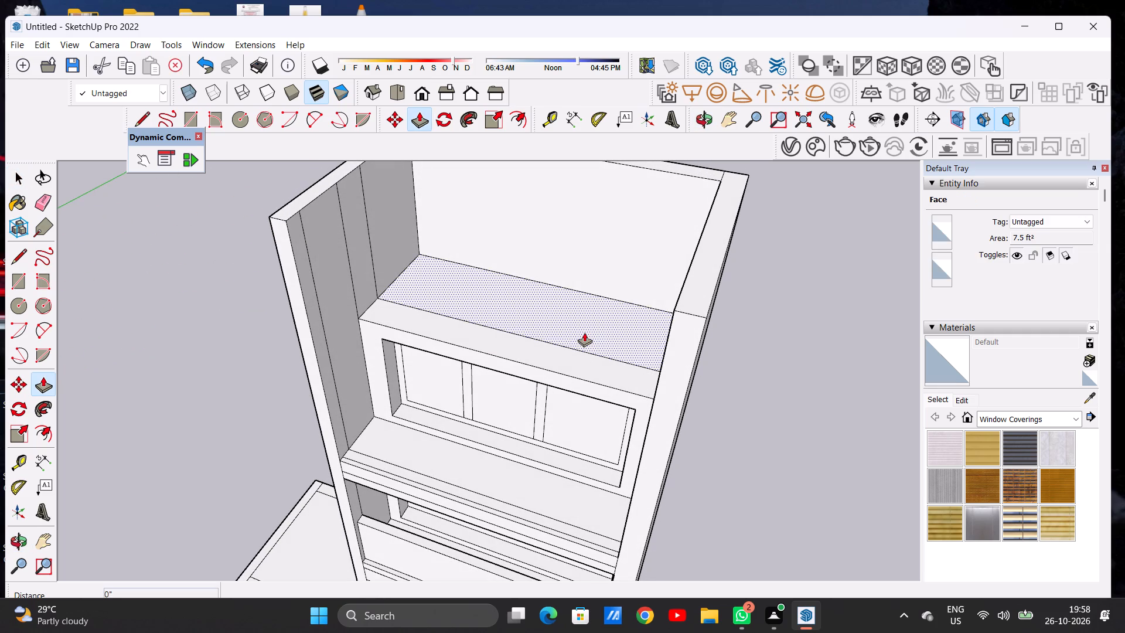
left_click(584, 332)
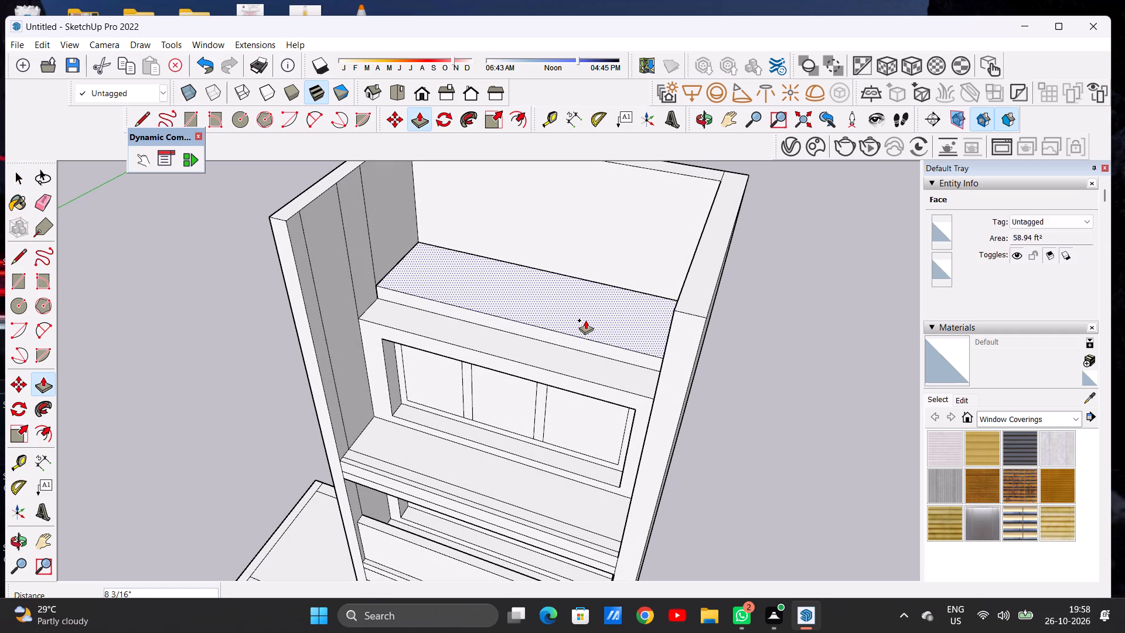
left_click(585, 318)
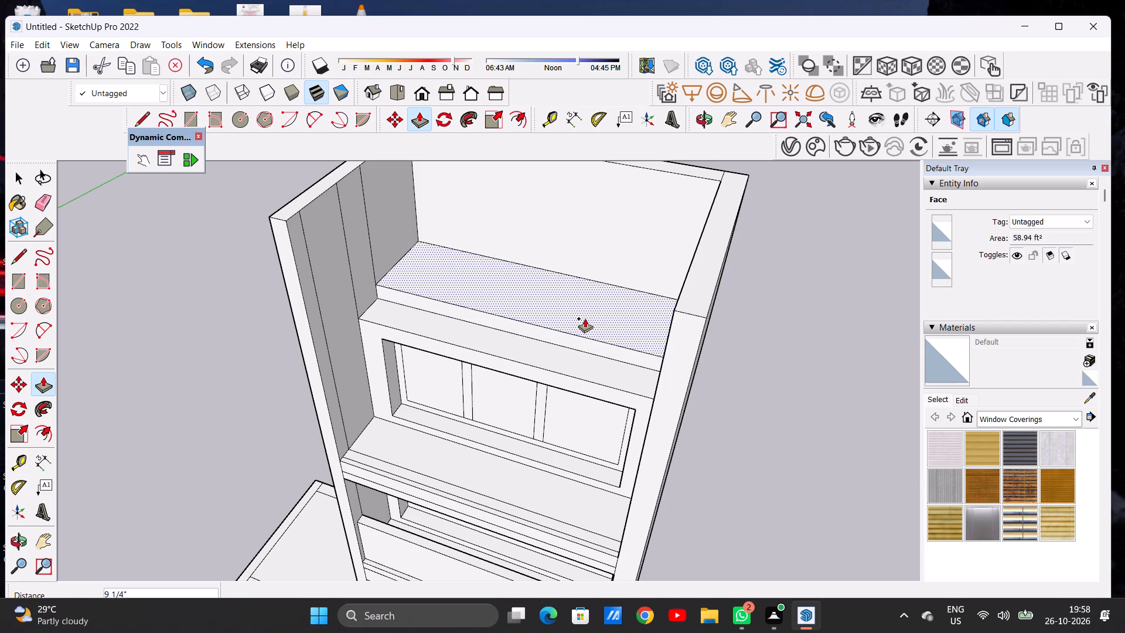
key("space")
Push/Pull the new slab's front face forward about 1' 8 3/4", flush with the front of the frame below it.
type("P")
scroll(609, 345, "up", 6)
left_click(613, 348)
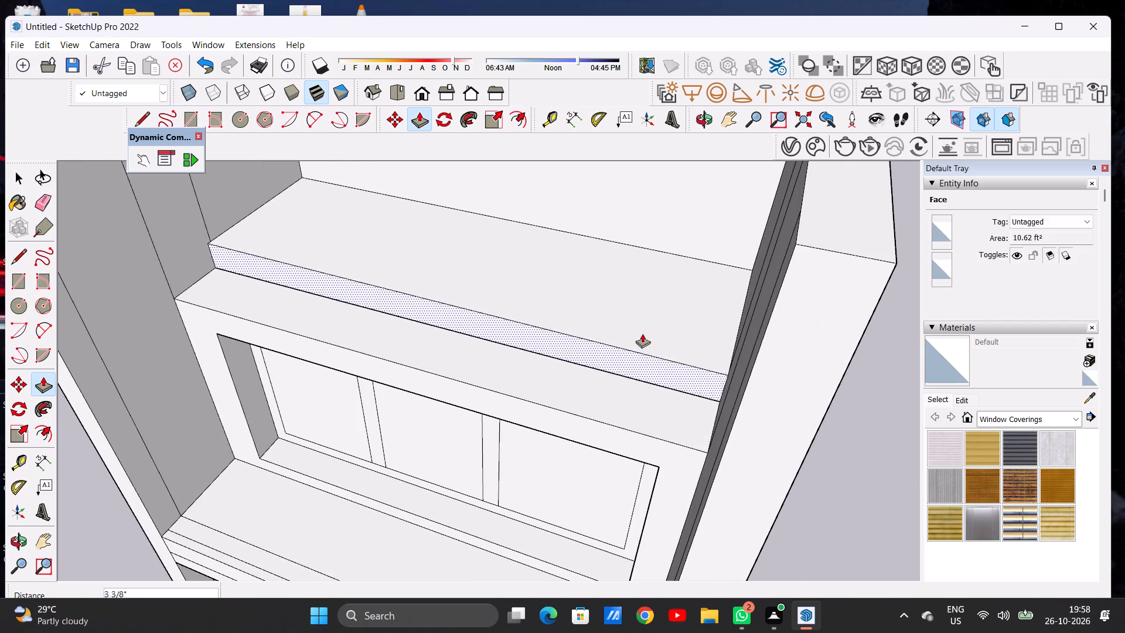
scroll(644, 332, "down", 4)
scroll(644, 332, "up", 1)
scroll(645, 332, "down", 1)
scroll(645, 331, "up", 1)
scroll(645, 331, "down", 9)
left_click(646, 371)
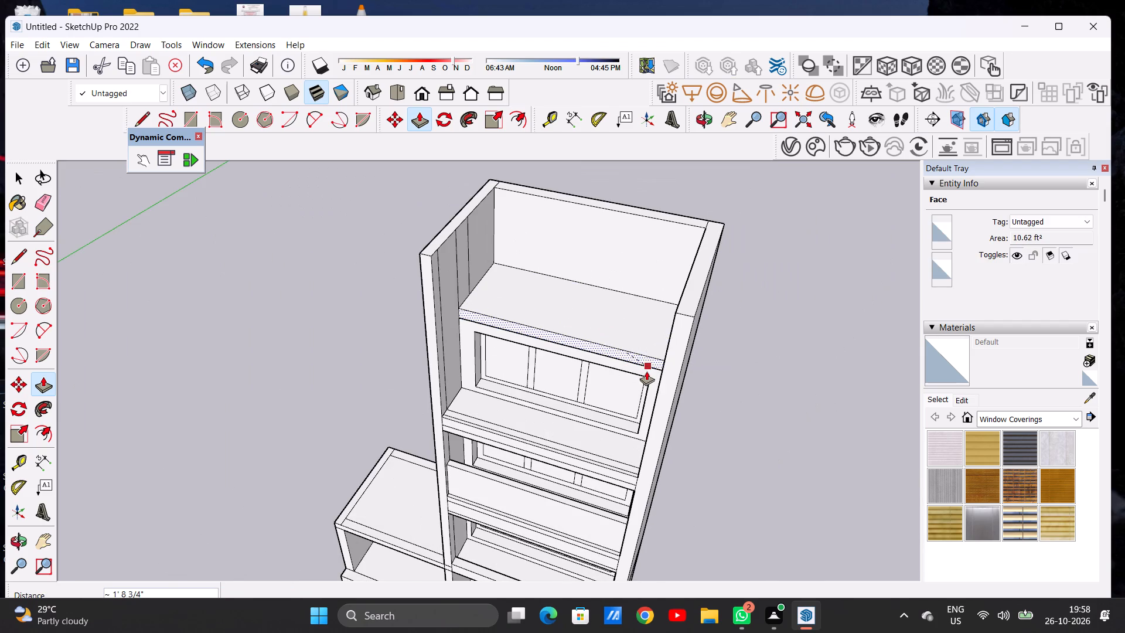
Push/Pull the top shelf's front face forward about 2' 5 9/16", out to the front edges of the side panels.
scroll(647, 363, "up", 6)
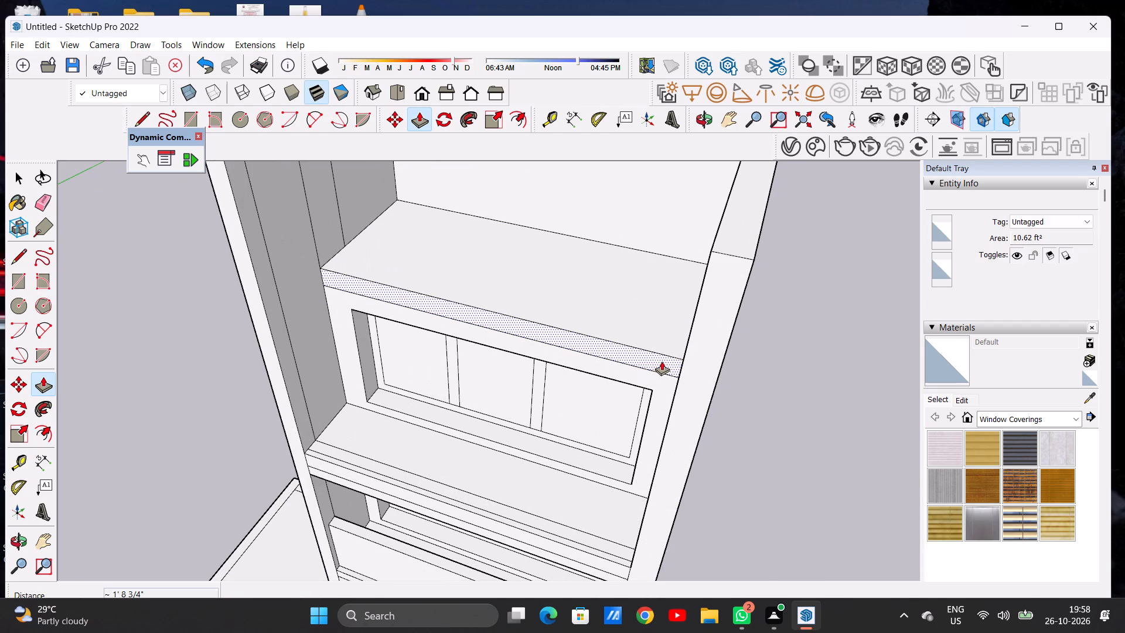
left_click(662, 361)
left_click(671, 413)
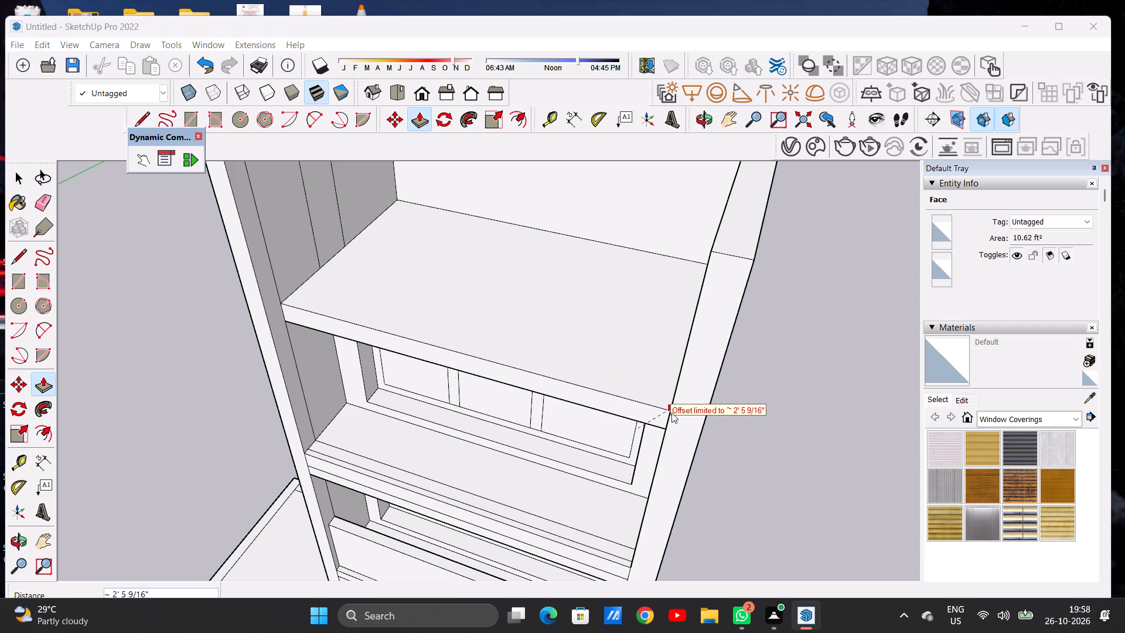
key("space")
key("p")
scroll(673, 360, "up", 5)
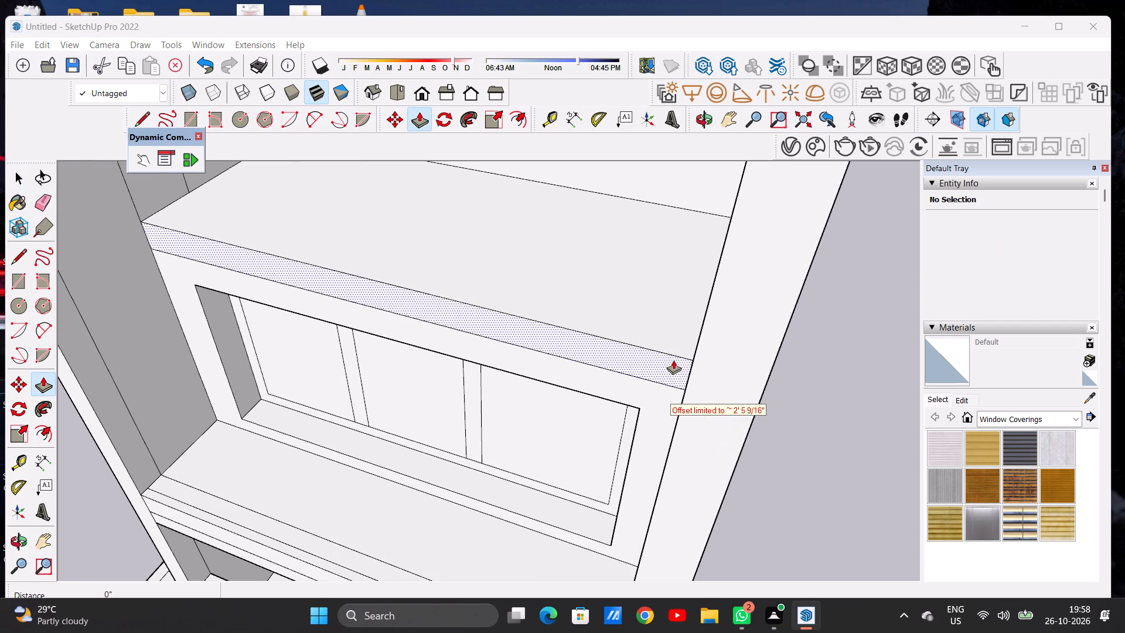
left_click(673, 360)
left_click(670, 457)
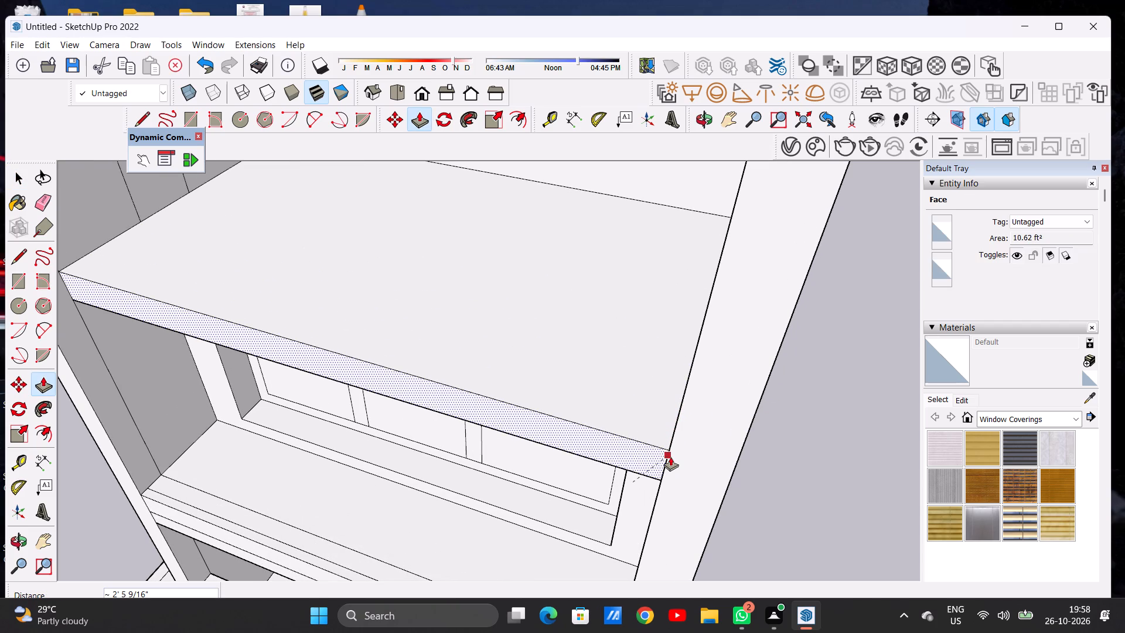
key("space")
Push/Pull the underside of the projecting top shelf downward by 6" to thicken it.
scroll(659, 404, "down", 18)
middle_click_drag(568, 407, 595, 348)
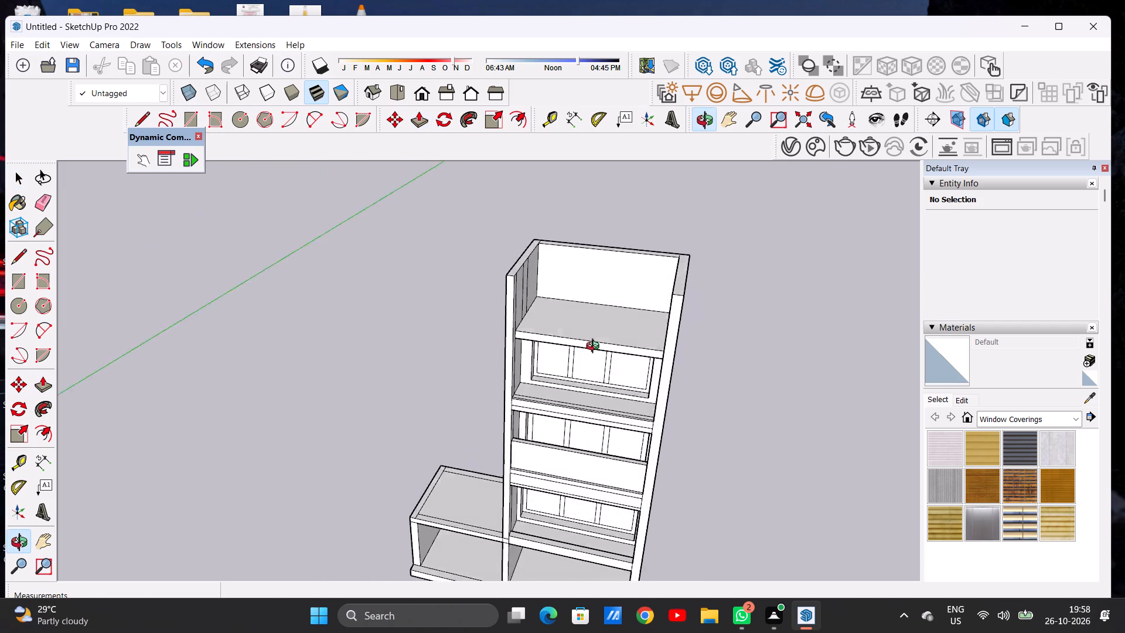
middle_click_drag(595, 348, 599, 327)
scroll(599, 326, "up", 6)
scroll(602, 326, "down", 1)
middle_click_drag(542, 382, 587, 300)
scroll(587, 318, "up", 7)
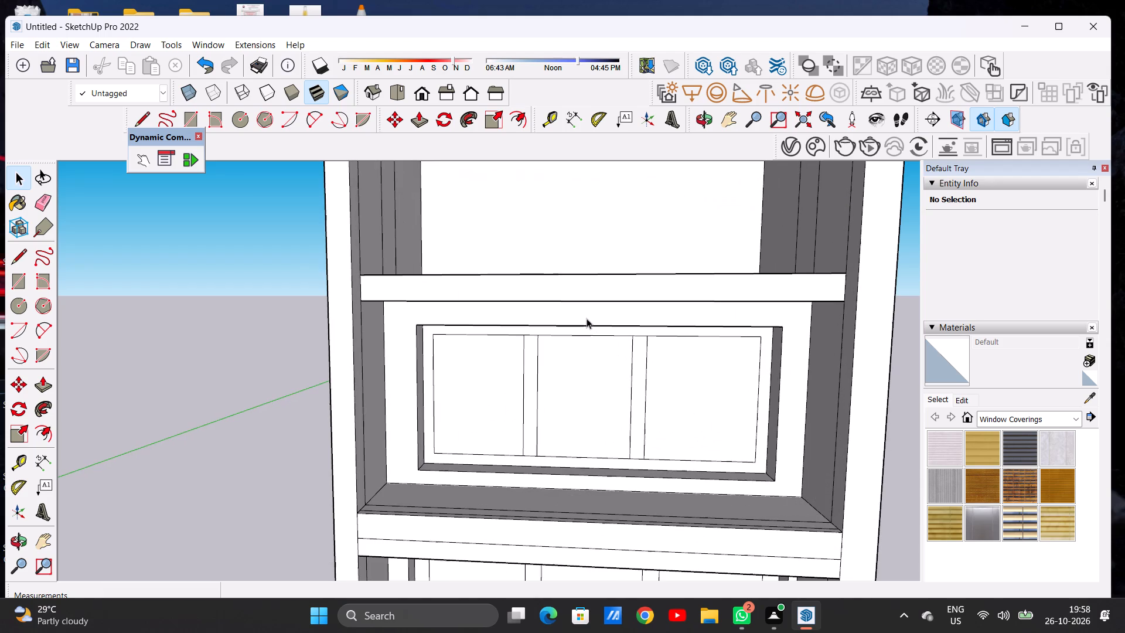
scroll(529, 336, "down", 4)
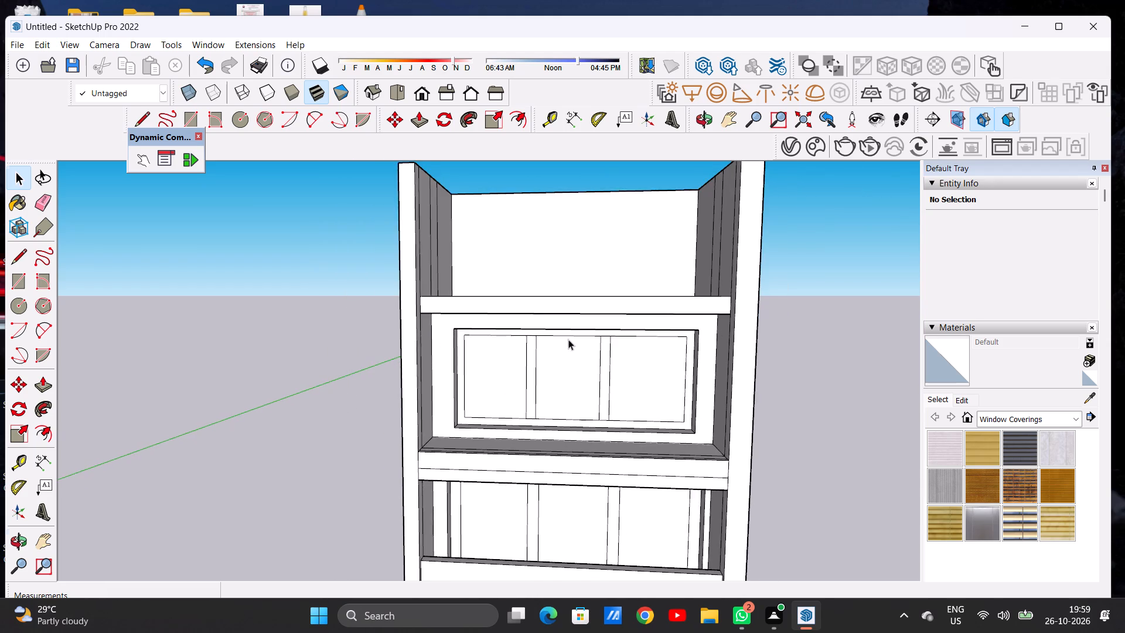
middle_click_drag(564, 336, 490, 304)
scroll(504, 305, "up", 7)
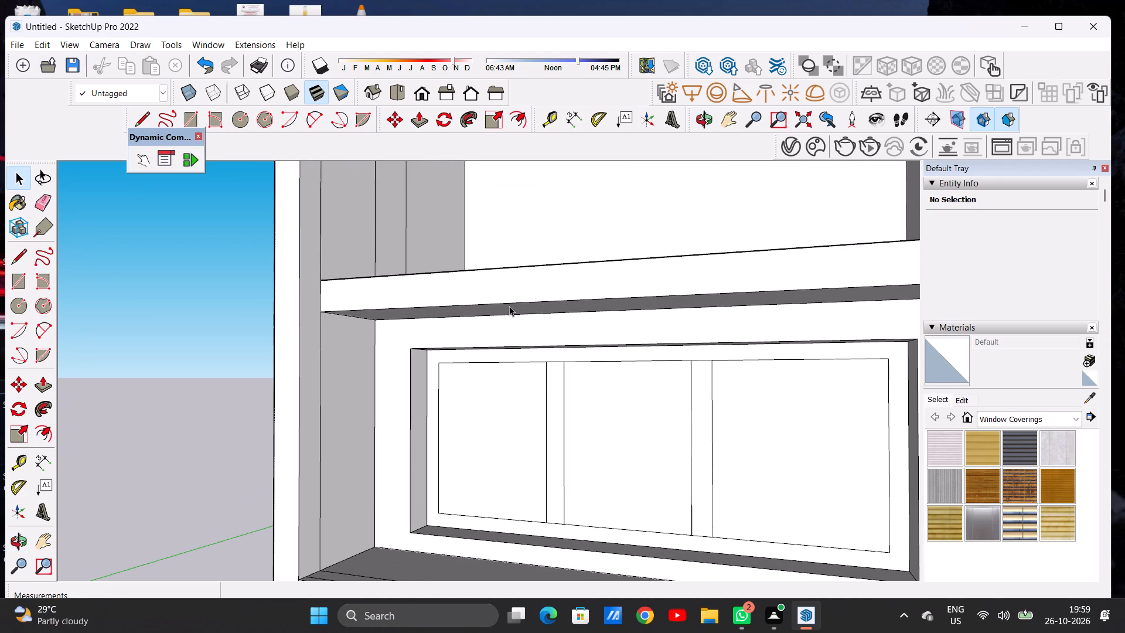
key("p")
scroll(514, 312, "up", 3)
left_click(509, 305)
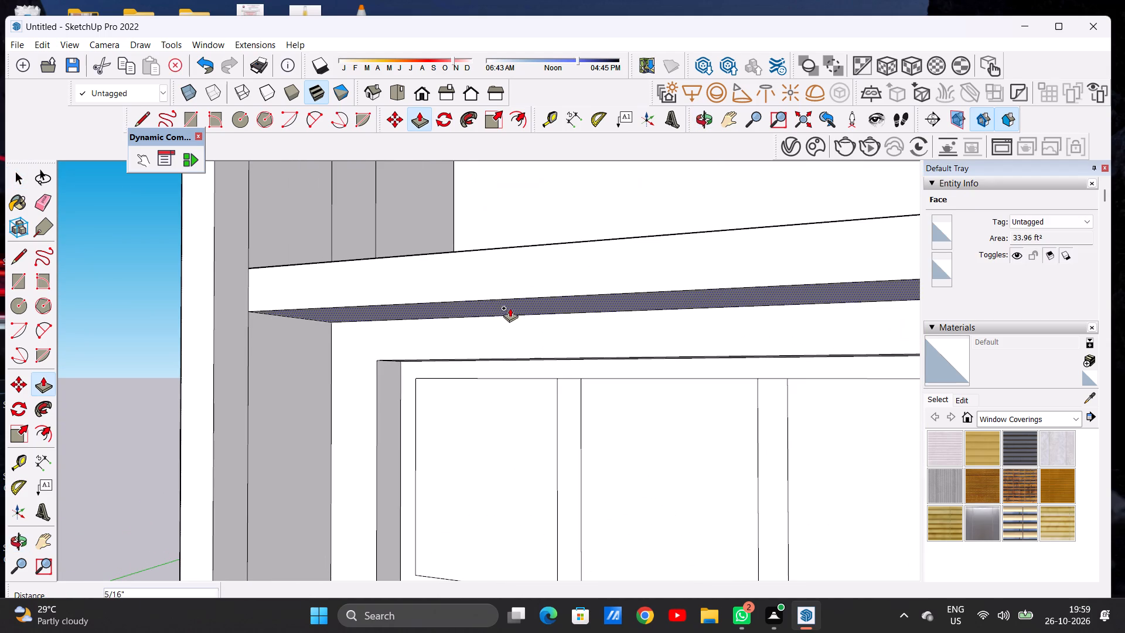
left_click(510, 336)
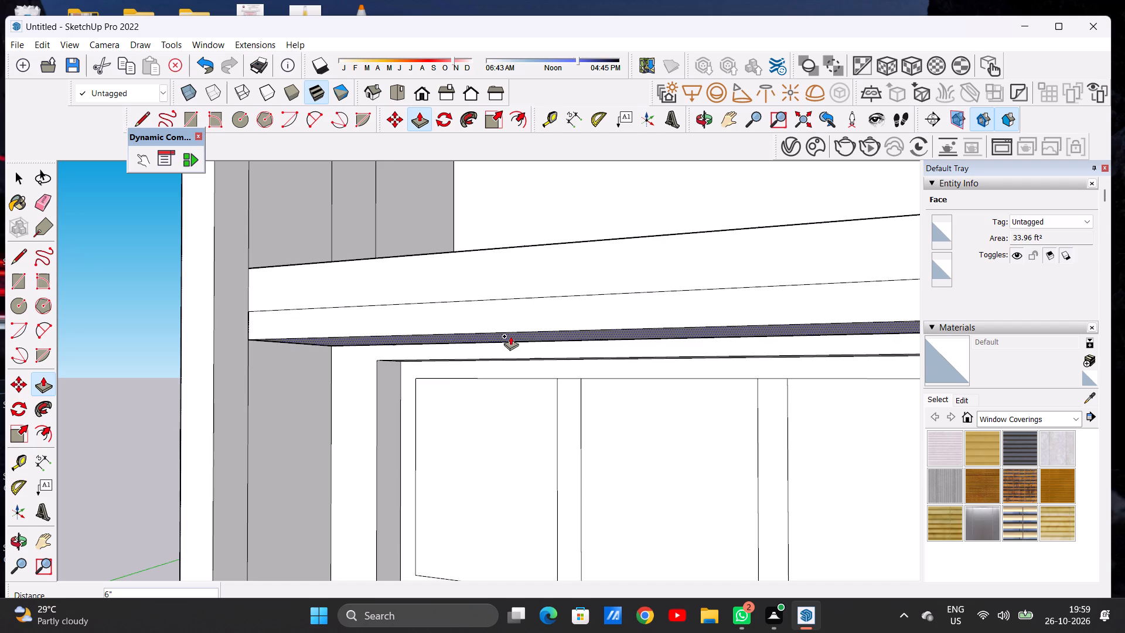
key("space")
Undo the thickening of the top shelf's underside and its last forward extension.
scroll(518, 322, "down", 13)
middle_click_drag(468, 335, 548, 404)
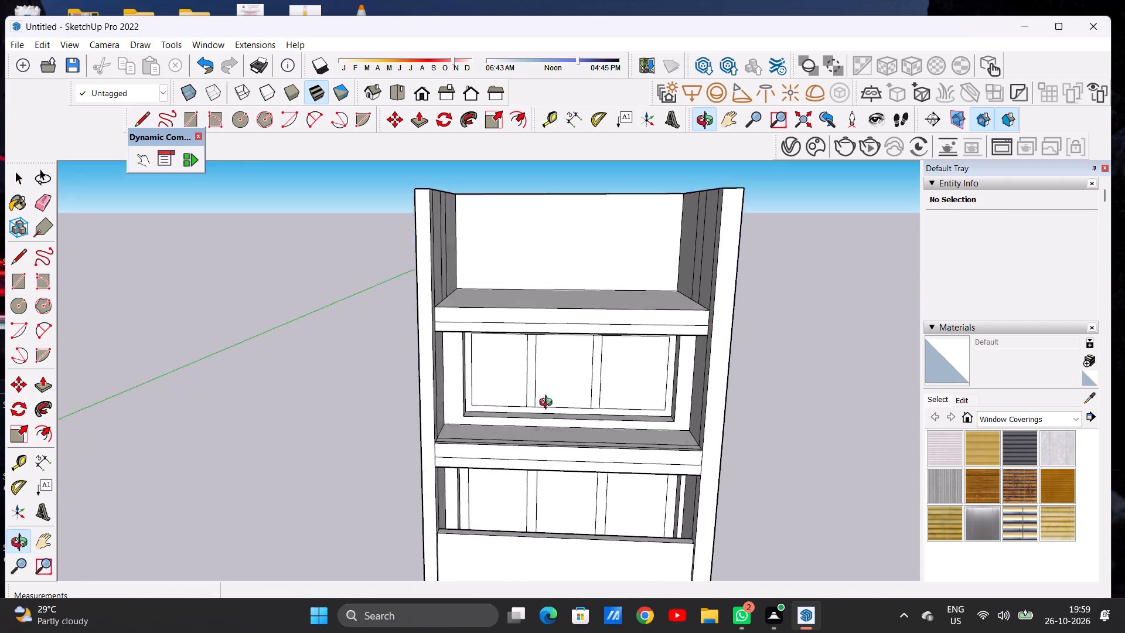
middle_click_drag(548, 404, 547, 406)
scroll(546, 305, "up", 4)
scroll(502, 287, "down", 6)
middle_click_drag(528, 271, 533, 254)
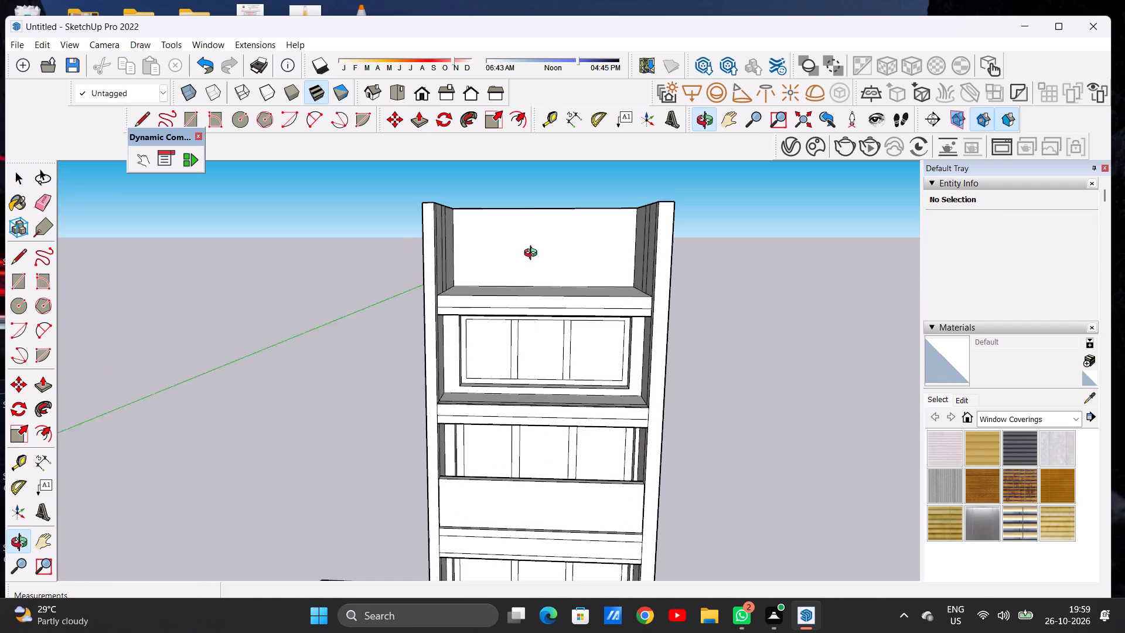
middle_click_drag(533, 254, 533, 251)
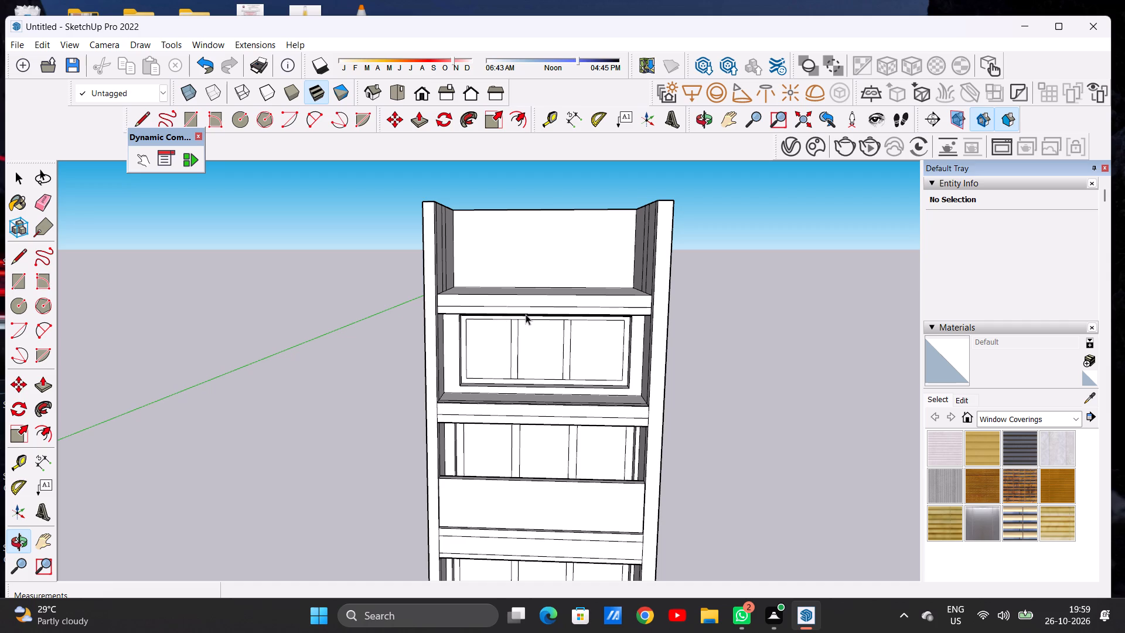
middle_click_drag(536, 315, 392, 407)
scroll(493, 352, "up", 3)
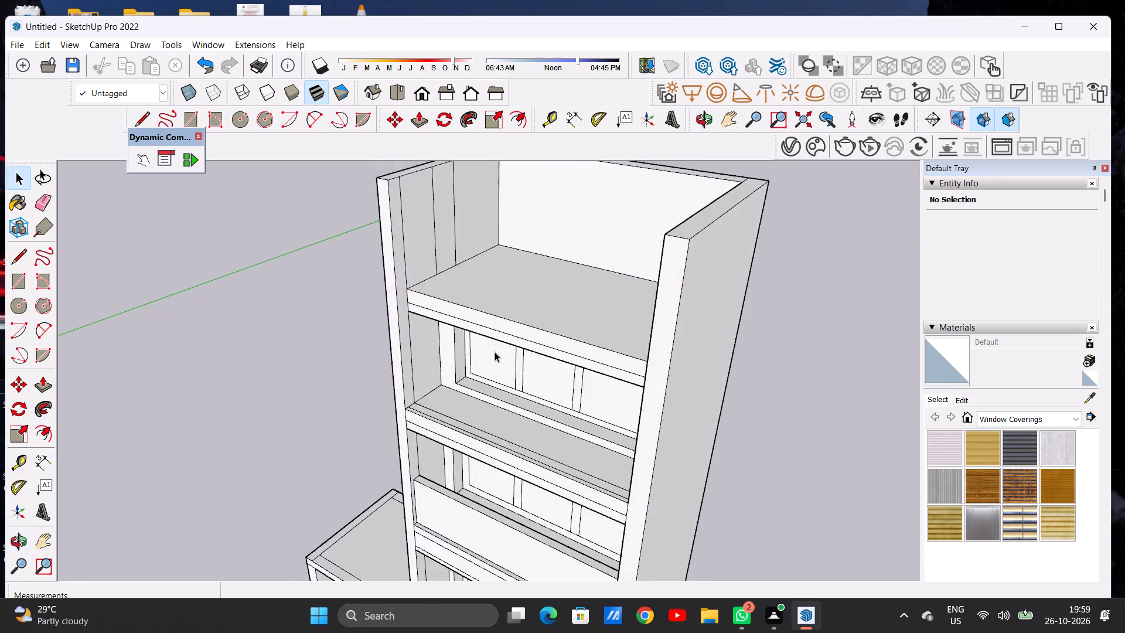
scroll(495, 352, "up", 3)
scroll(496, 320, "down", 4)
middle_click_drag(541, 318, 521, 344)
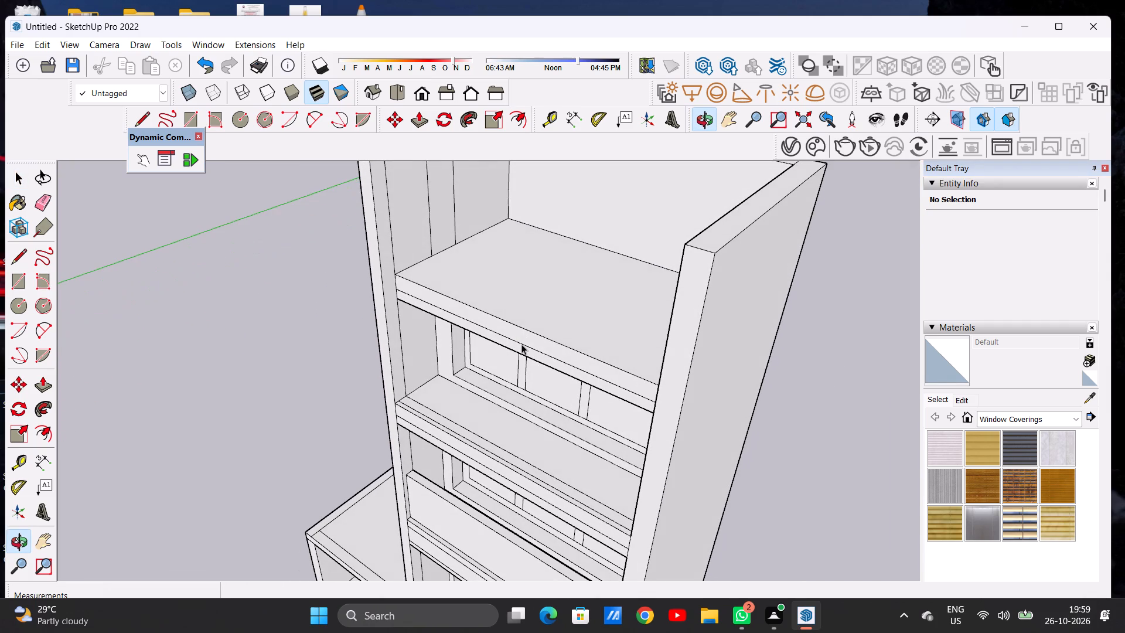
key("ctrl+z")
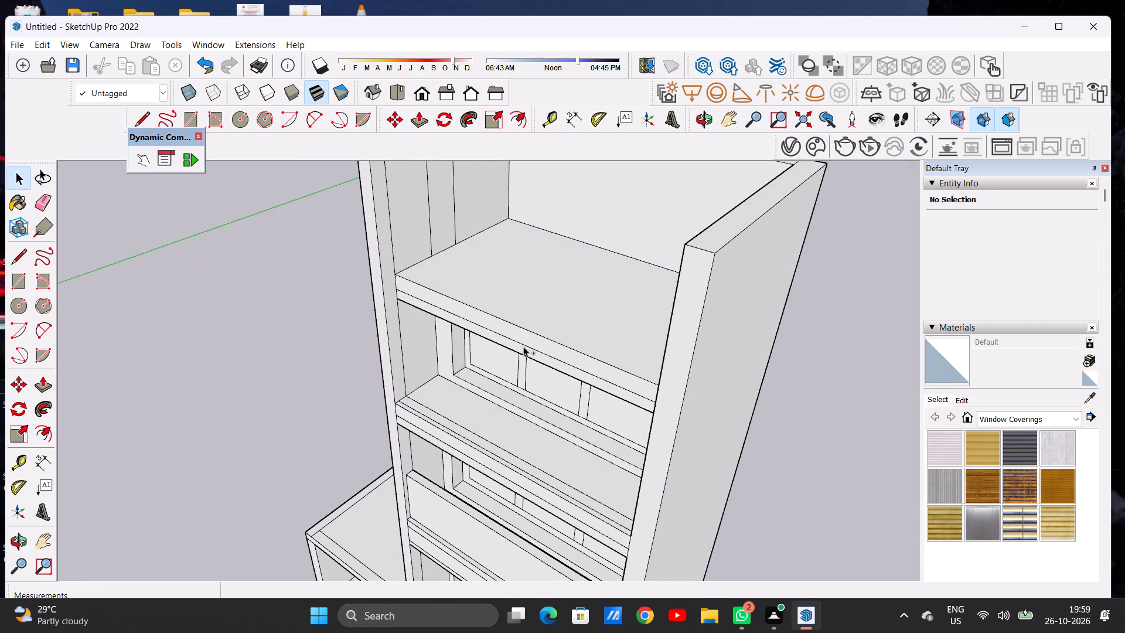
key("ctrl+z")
Push/Pull the top shelf's front face forward by about 1' 4 1/2", stopping short of the side panels' front edges.
scroll(534, 308, "down", 2)
scroll(567, 319, "up", 7)
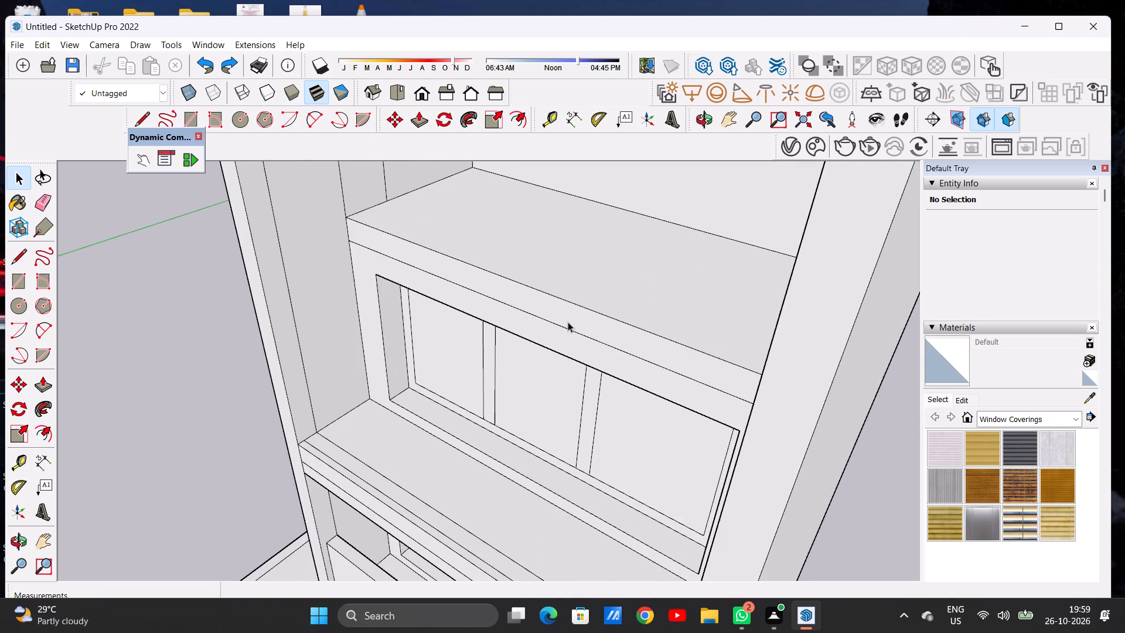
key("p")
scroll(601, 328, "up", 3)
left_click(601, 328)
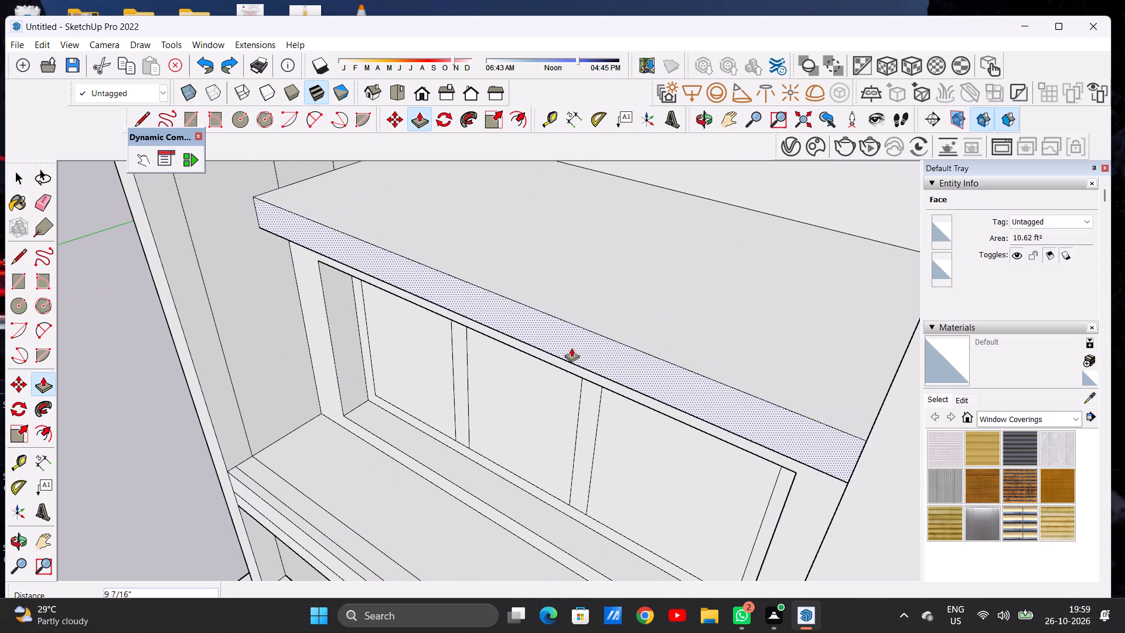
scroll(586, 330, "down", 9)
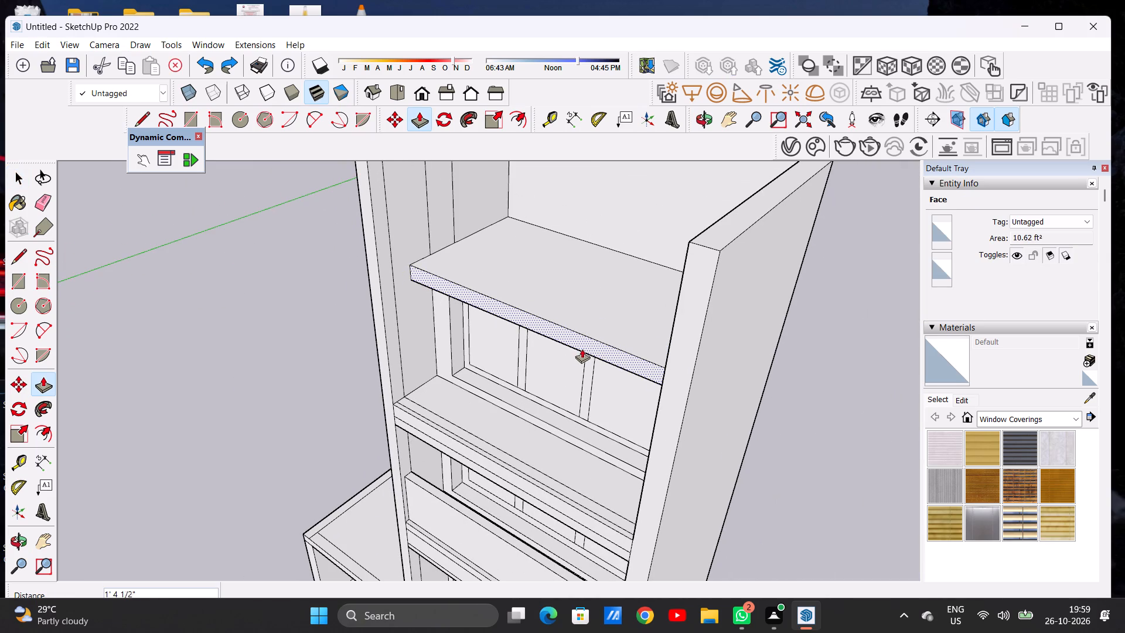
left_click(579, 349)
key("space")
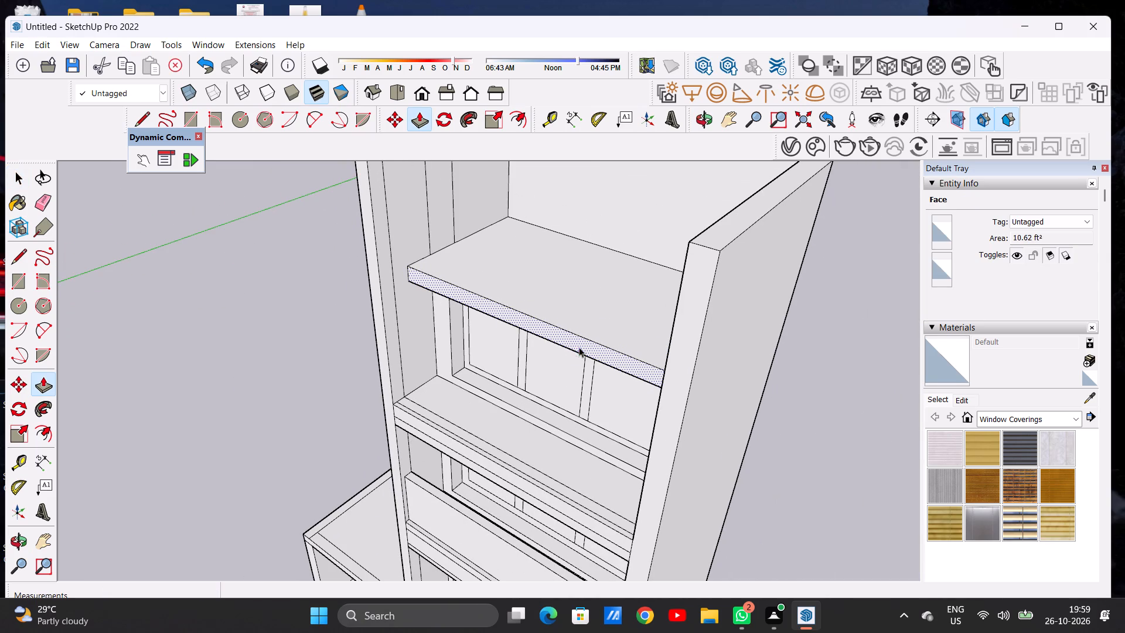
Erase the surplus lengthwise edge closest to the front on the upper face of the shelf below the top shelf.
scroll(604, 316, "down", 6)
middle_click_drag(547, 340, 673, 254)
middle_click_drag(584, 328, 596, 329)
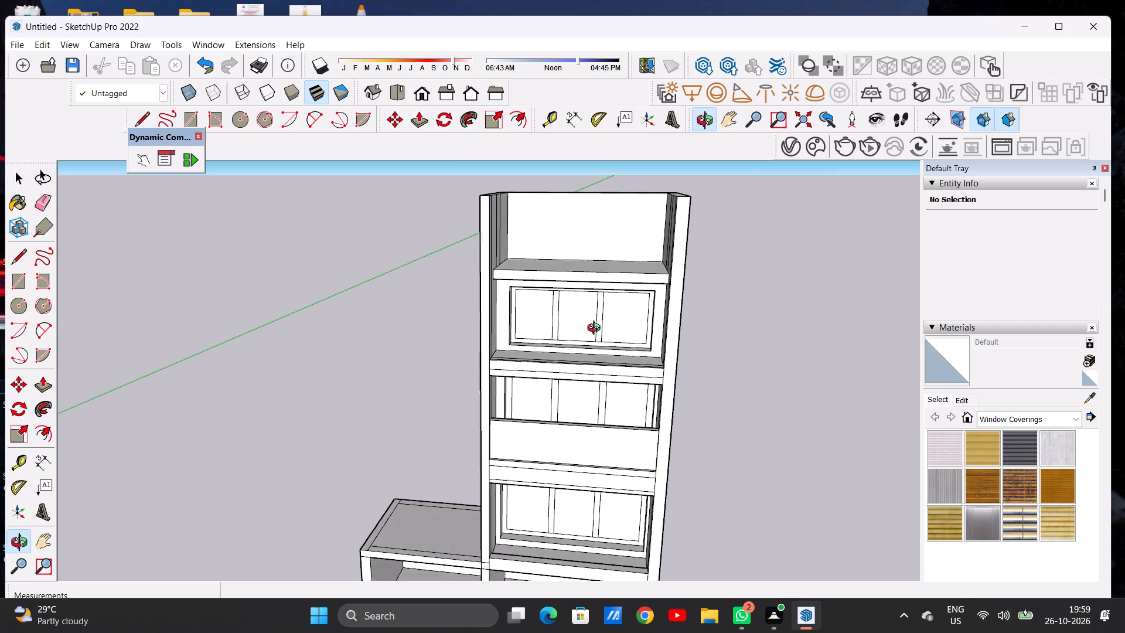
middle_click_drag(596, 329, 609, 410)
scroll(605, 406, "up", 4)
middle_click_drag(521, 353, 562, 440)
scroll(428, 366, "down", 6)
scroll(515, 375, "up", 7)
middle_click_drag(485, 393, 465, 440)
scroll(463, 443, "up", 2)
scroll(463, 443, "down", 1)
scroll(463, 443, "up", 1)
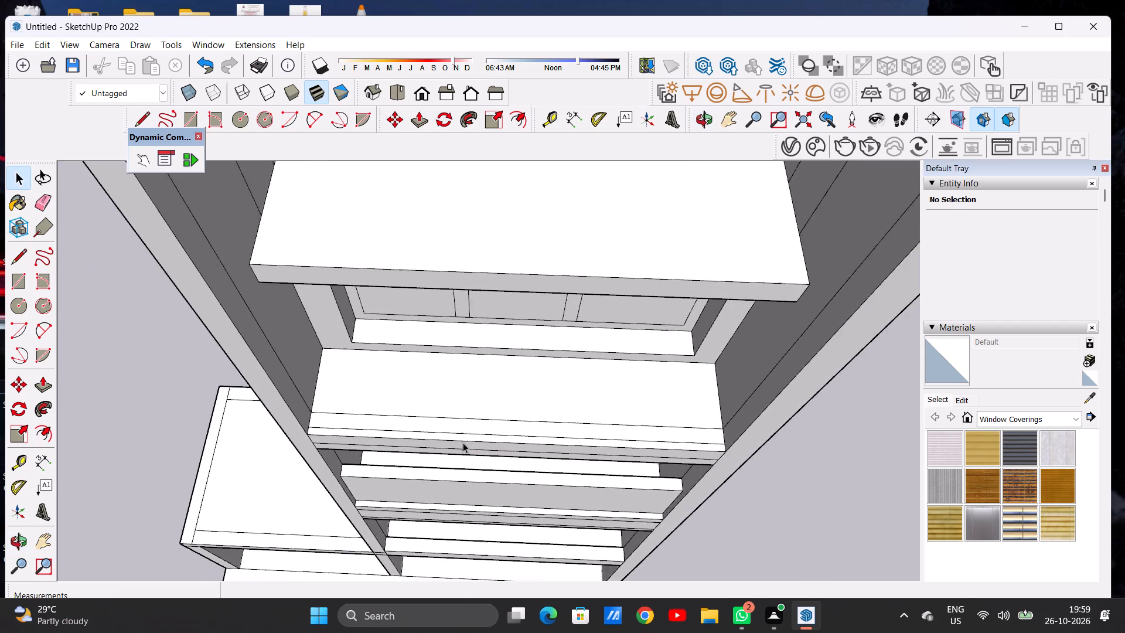
scroll(463, 443, "up", 4)
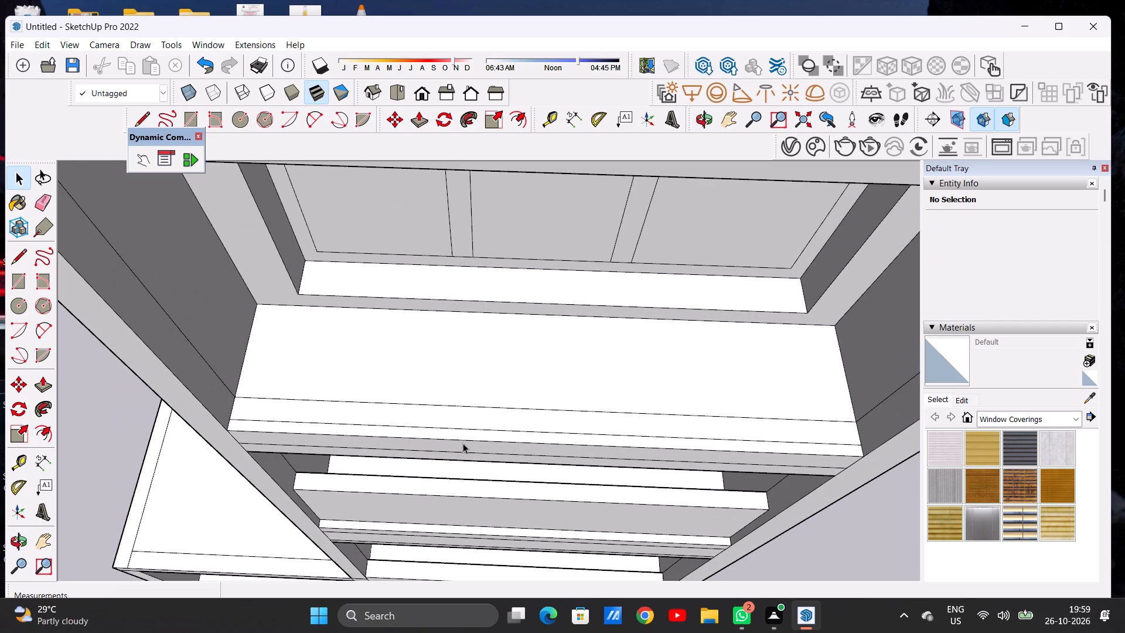
key("e")
key("e")
scroll(474, 428, "up", 4)
left_click_drag(476, 427, 475, 438)
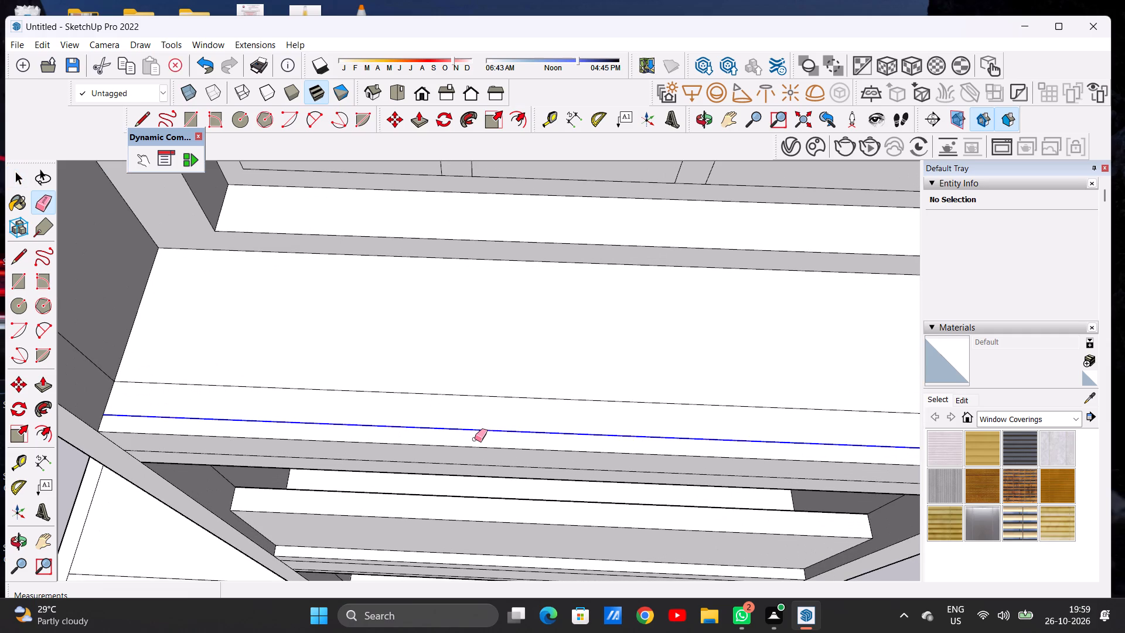
key("space")
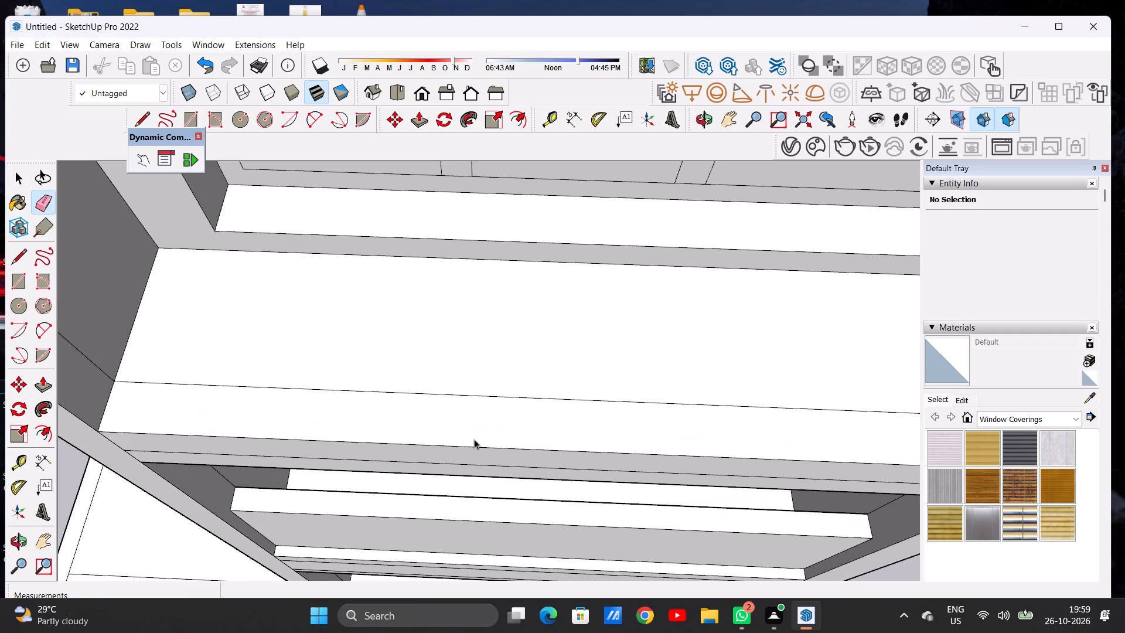
Draw two front-to-back lines, each about 9 5/8" long, across that shelf's front strip to mark off its middle portion.
key("l")
scroll(503, 409, "down", 5)
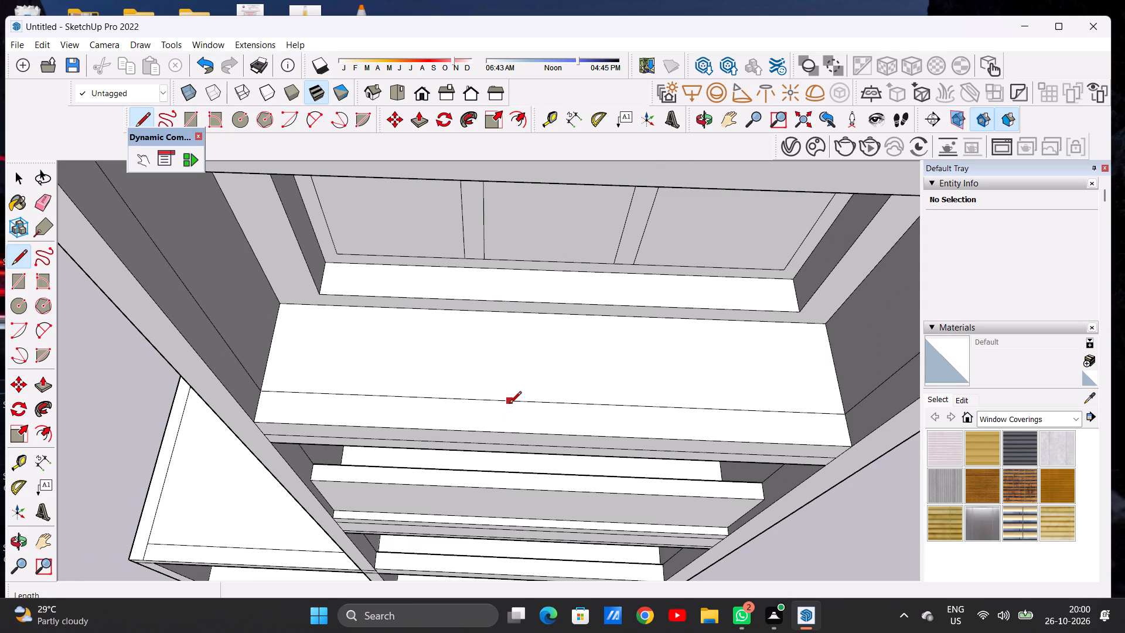
scroll(509, 392, "down", 8)
scroll(527, 411, "up", 4)
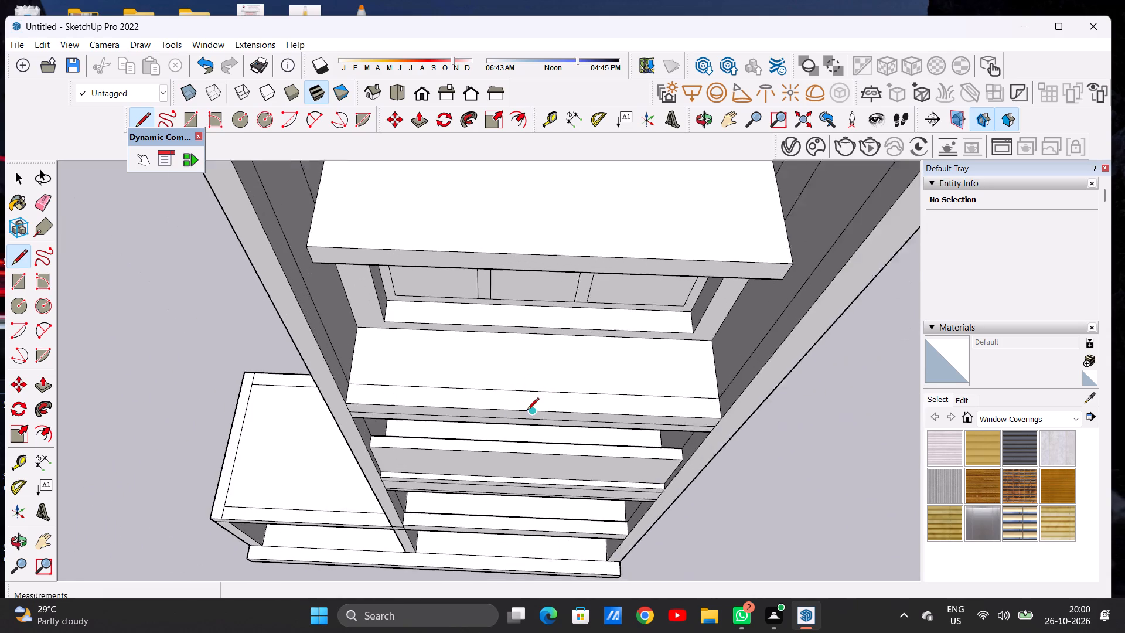
scroll(527, 411, "up", 1)
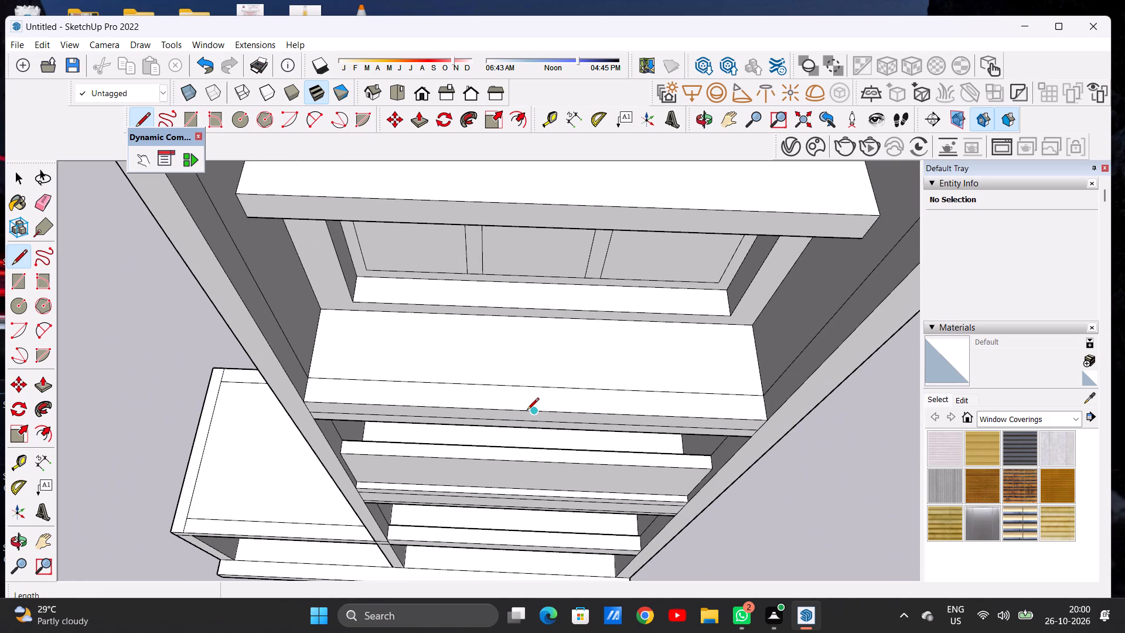
key("space")
scroll(550, 394, "up", 3)
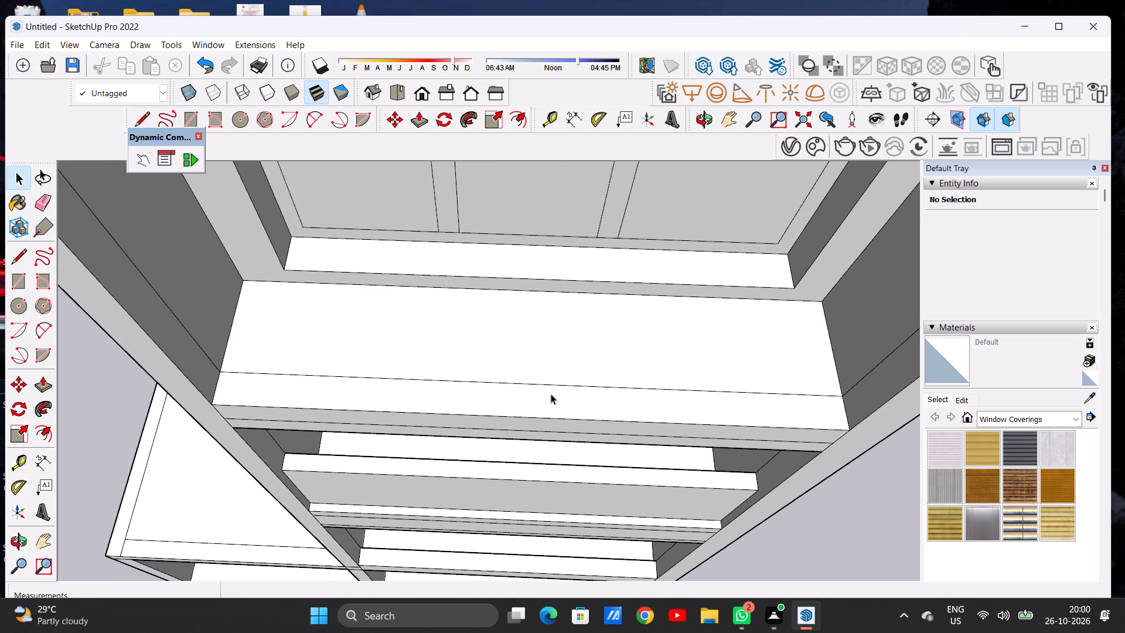
key("l")
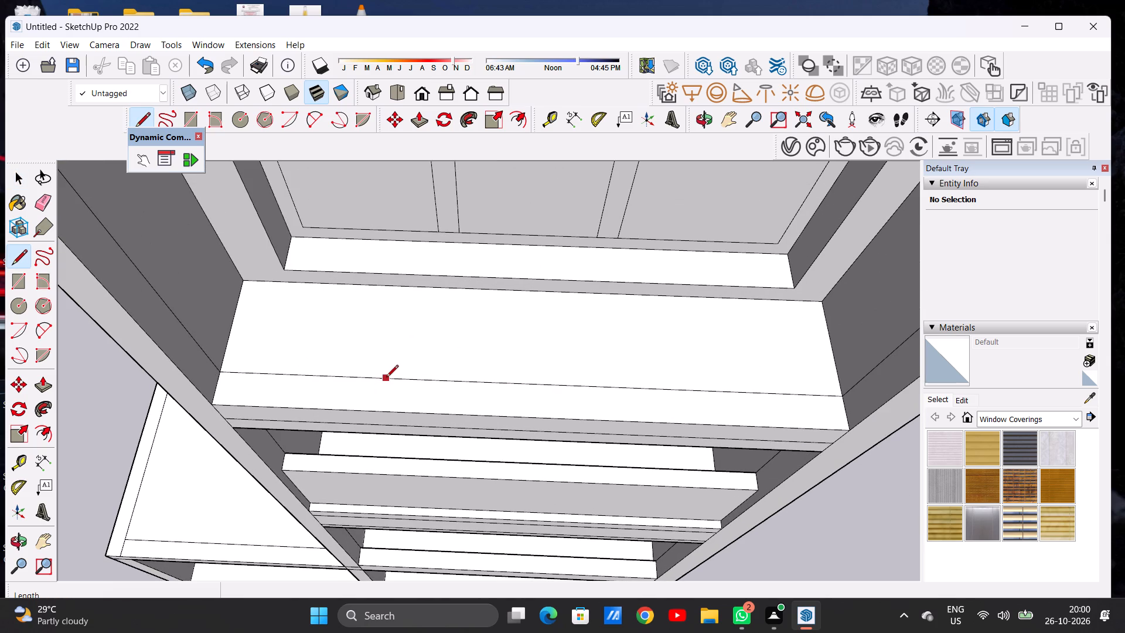
left_click(367, 377)
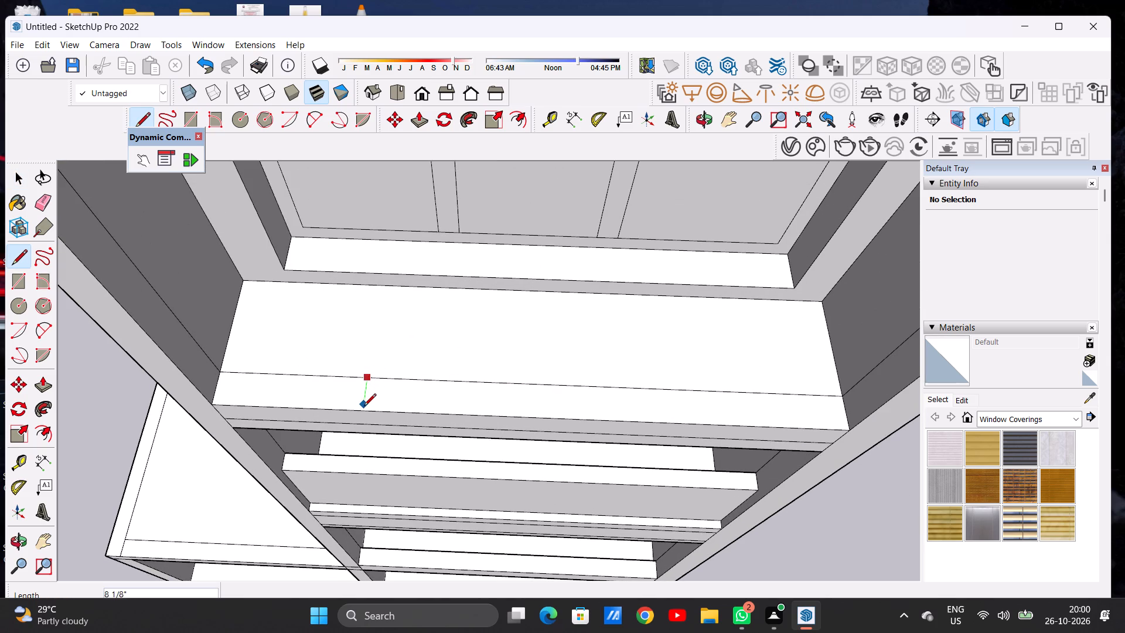
left_click(364, 407)
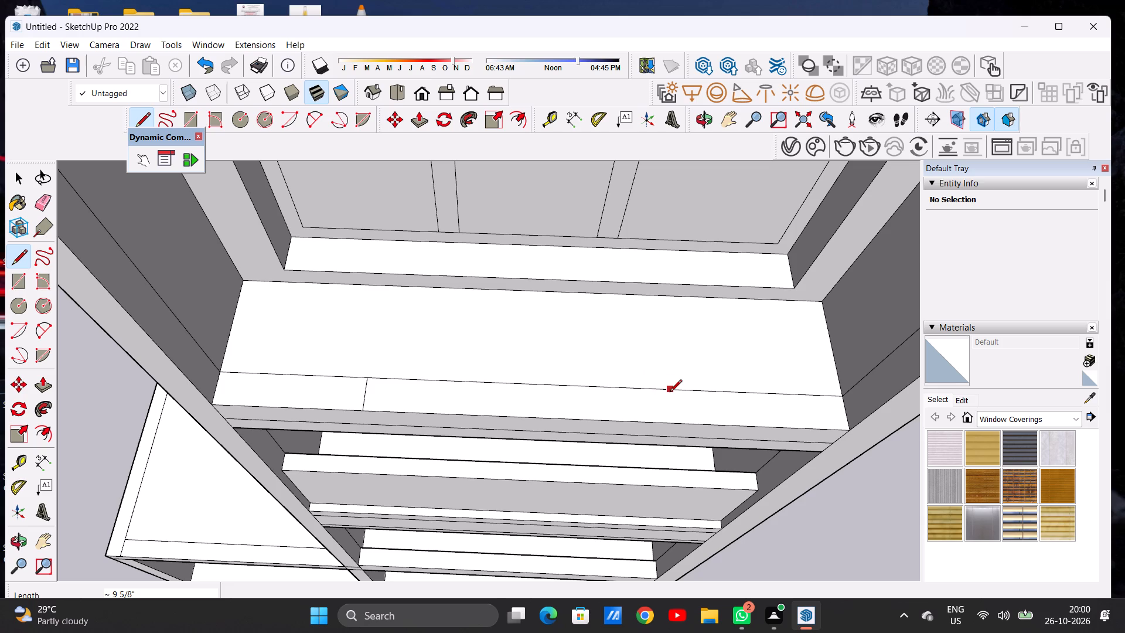
left_click(670, 393)
left_click(674, 420)
key("space")
Push/Pull the marked middle portion of the strip upward into an upright panel reaching the top shelf's upper front corner.
scroll(571, 453, "down", 14)
middle_click_drag(574, 444, 559, 391)
scroll(571, 421, "up", 4)
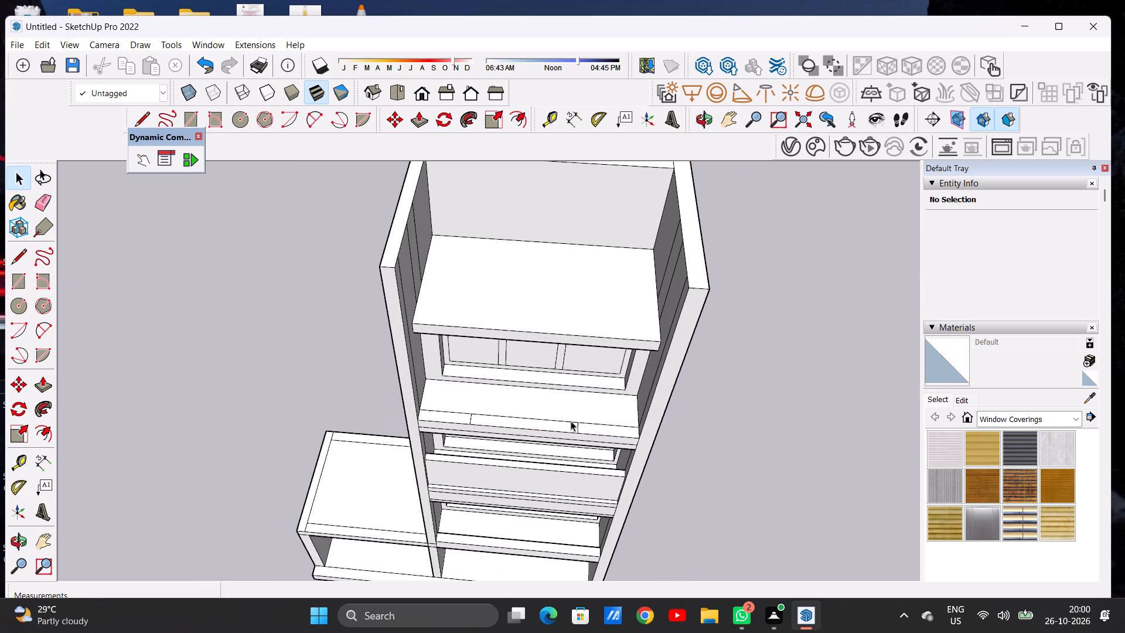
scroll(555, 452, "down", 6)
middle_click_drag(569, 454, 562, 380)
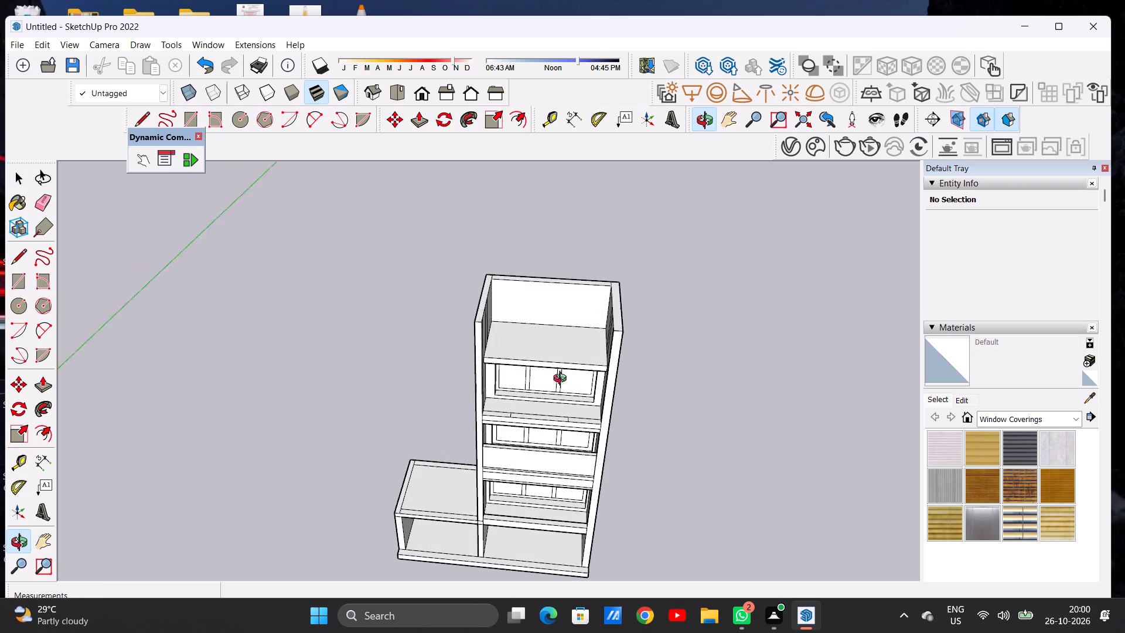
middle_click_drag(562, 380, 562, 378)
scroll(562, 406, "up", 7)
key("p")
scroll(561, 416, "up", 5)
scroll(564, 427, "down", 2)
scroll(564, 427, "up", 1)
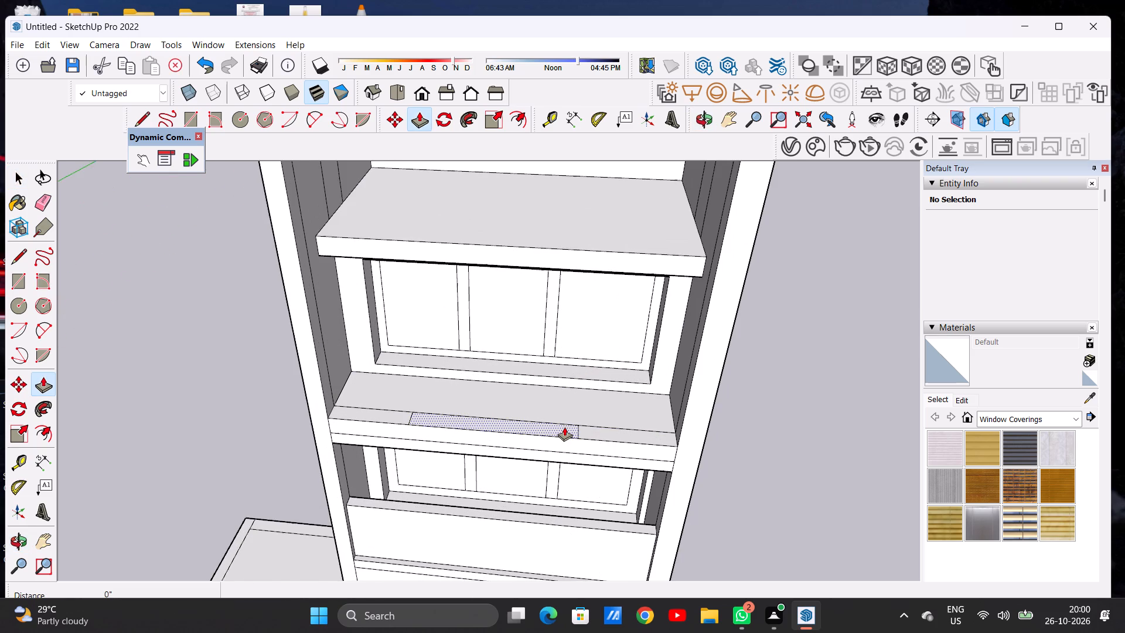
left_click(564, 427)
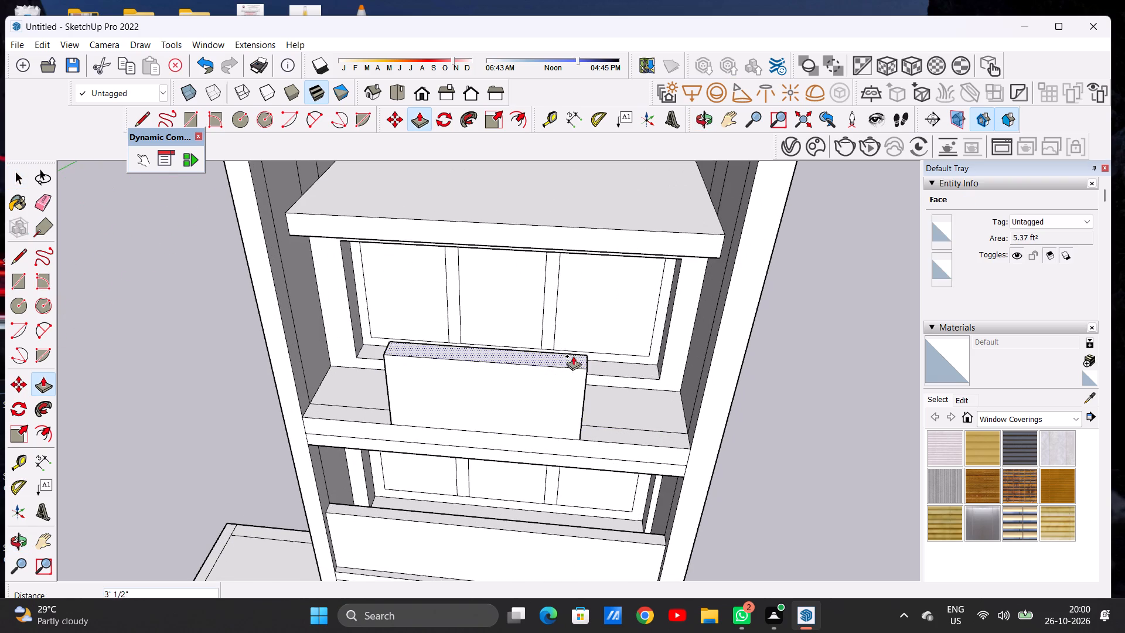
scroll(601, 229, "up", 6)
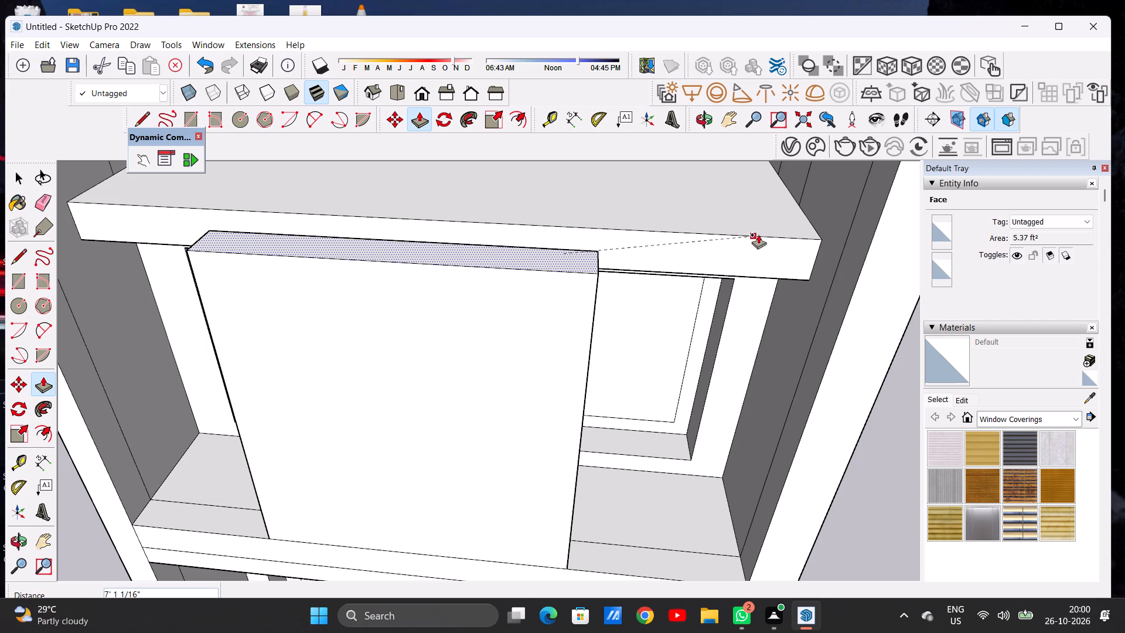
left_click(821, 234)
key("space")
Push/Pull the upright panel's top face to align it with the top shelf's upper front edge.
scroll(556, 328, "down", 5)
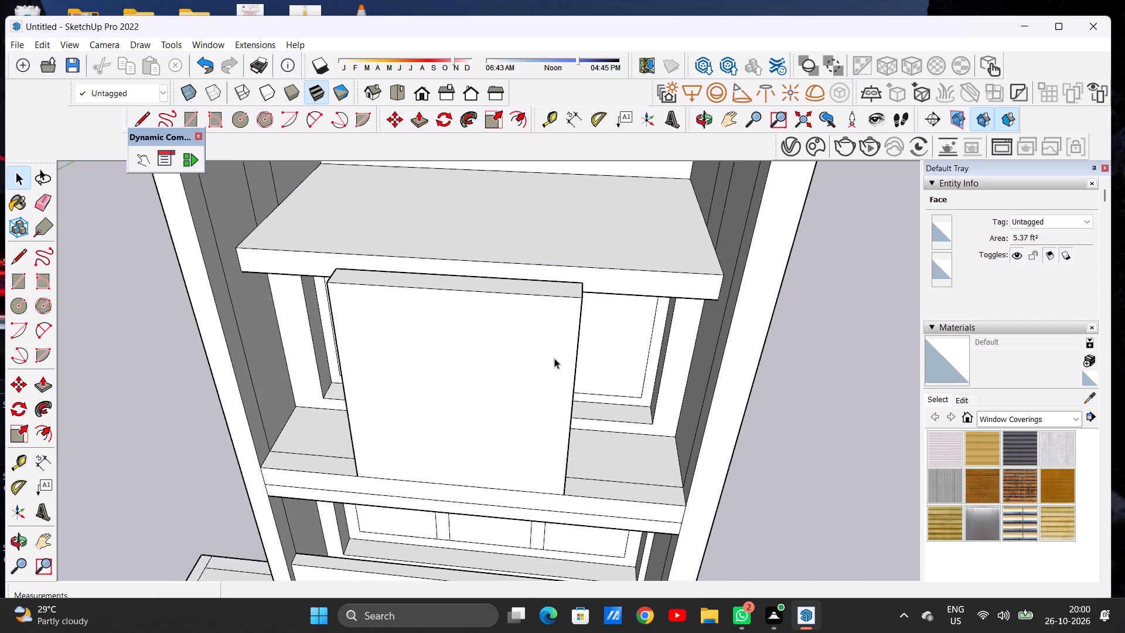
middle_click_drag(544, 356, 337, 309)
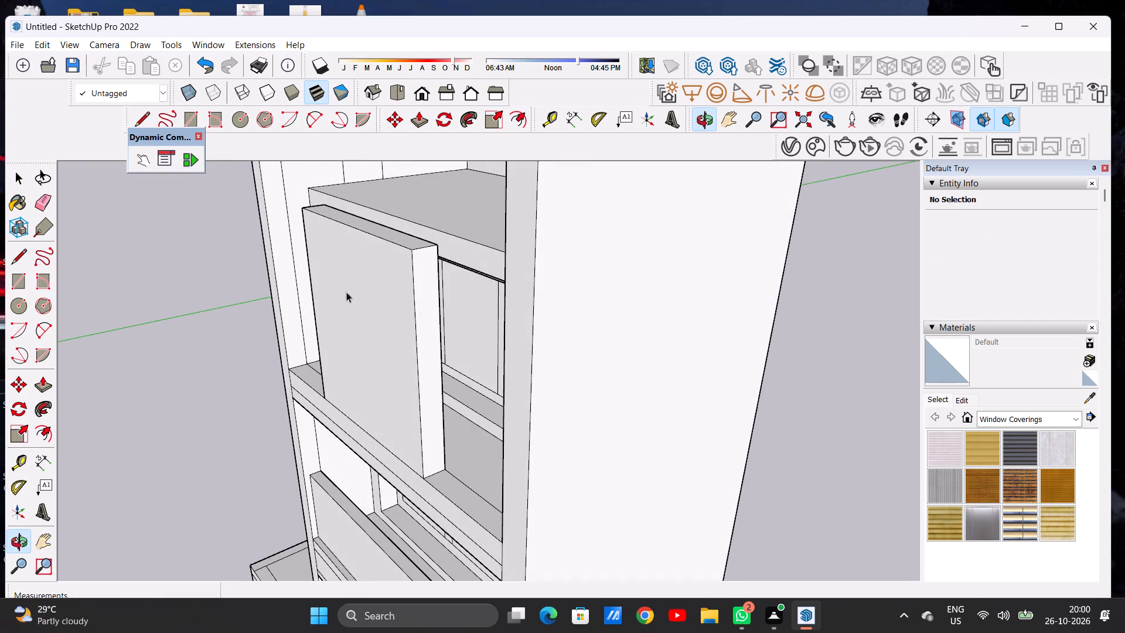
scroll(368, 318, "down", 4)
scroll(391, 250, "up", 1)
scroll(391, 250, "down", 1)
scroll(391, 250, "up", 9)
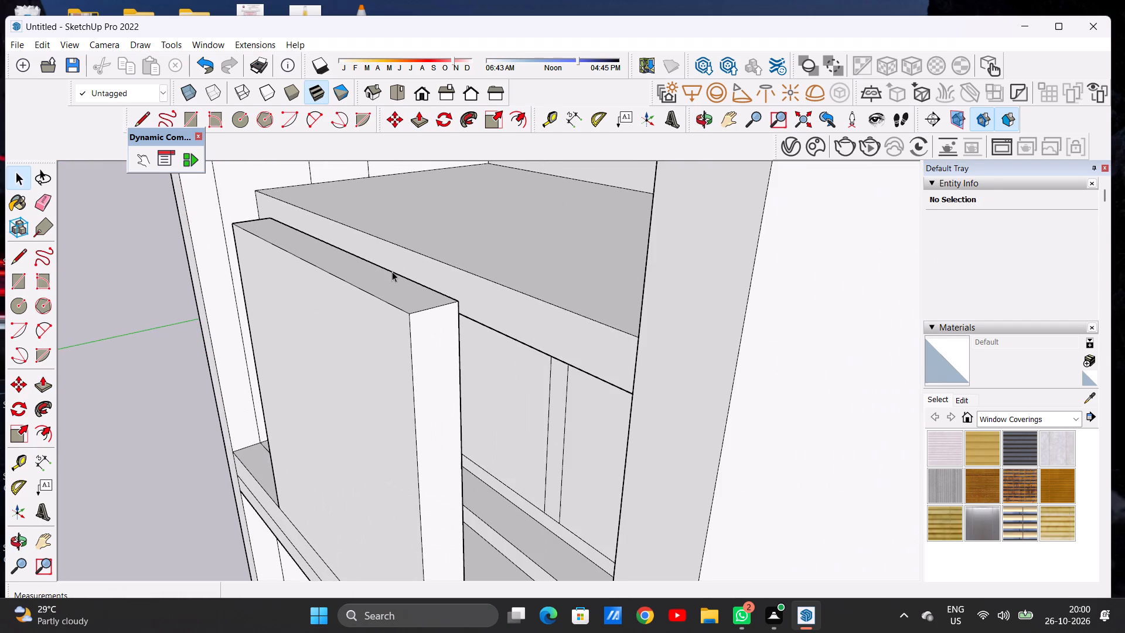
key("p")
scroll(397, 285, "up", 5)
left_click(412, 308)
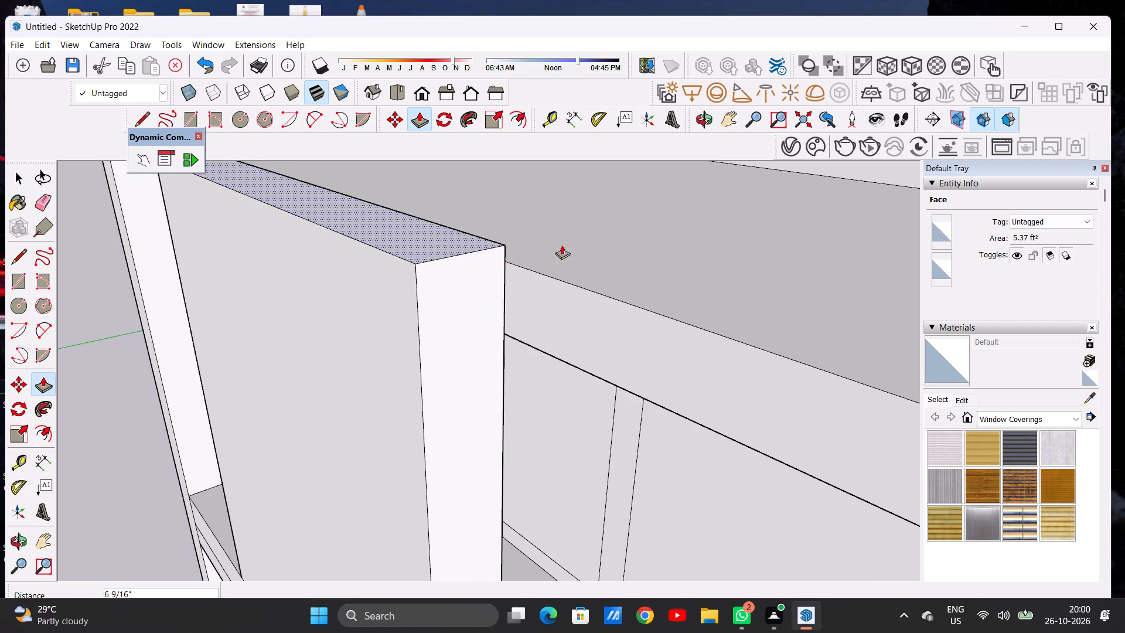
left_click(550, 273)
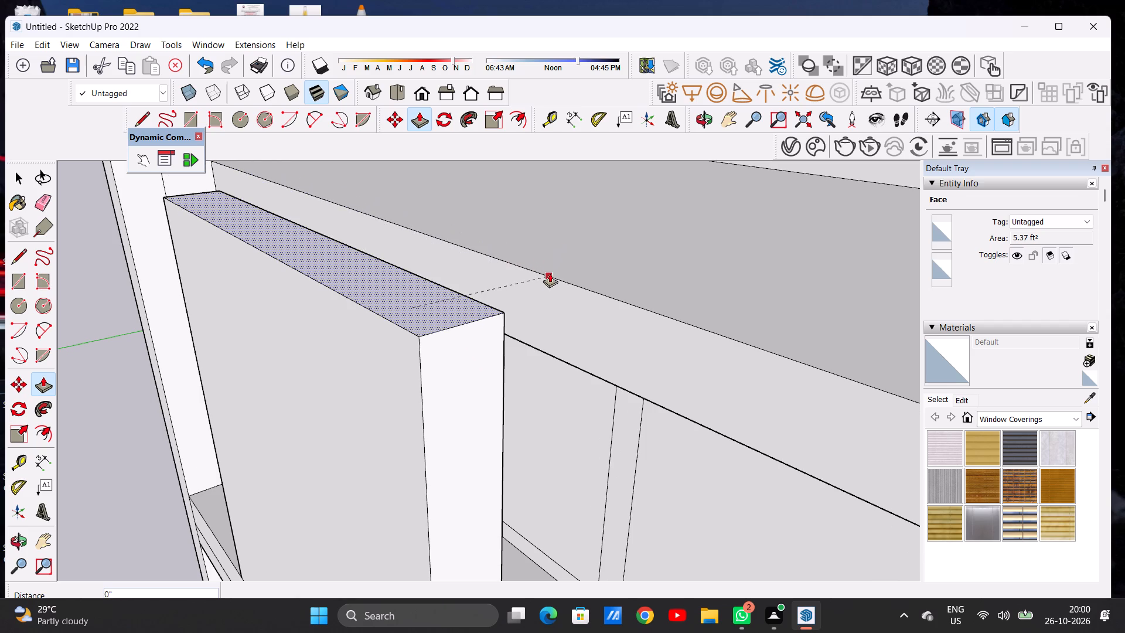
key("space")
Examine the upright panel and its fit against the top shelf from both sides and the front.
scroll(463, 314, "down", 7)
middle_click_drag(342, 319, 551, 255)
middle_click_drag(359, 268, 510, 322)
scroll(454, 289, "up", 6)
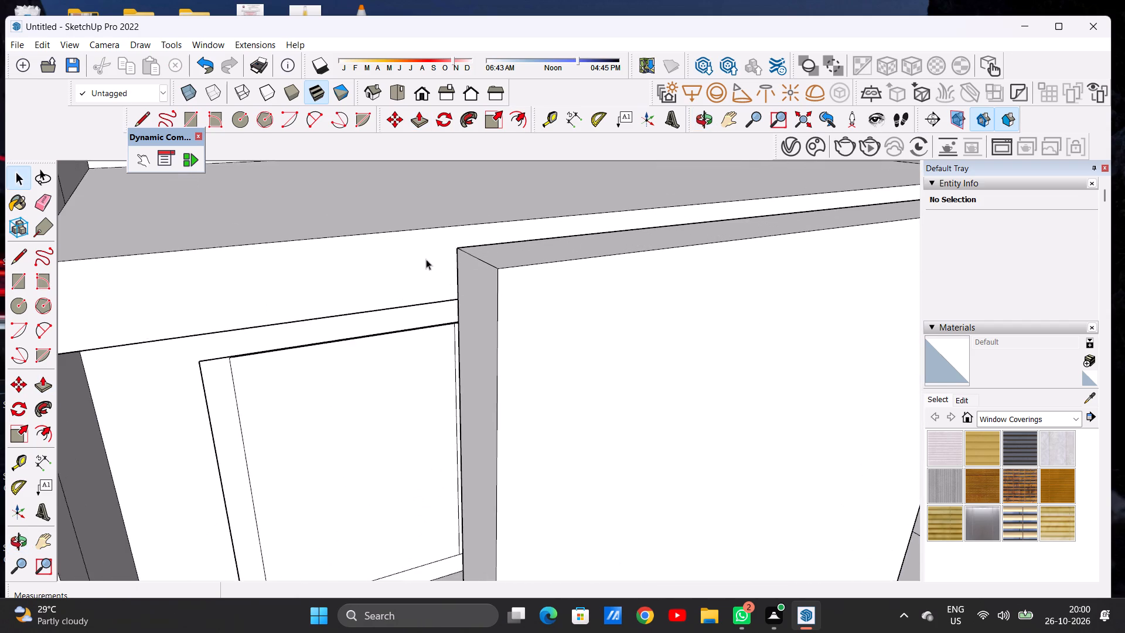
middle_click_drag(440, 266, 338, 278)
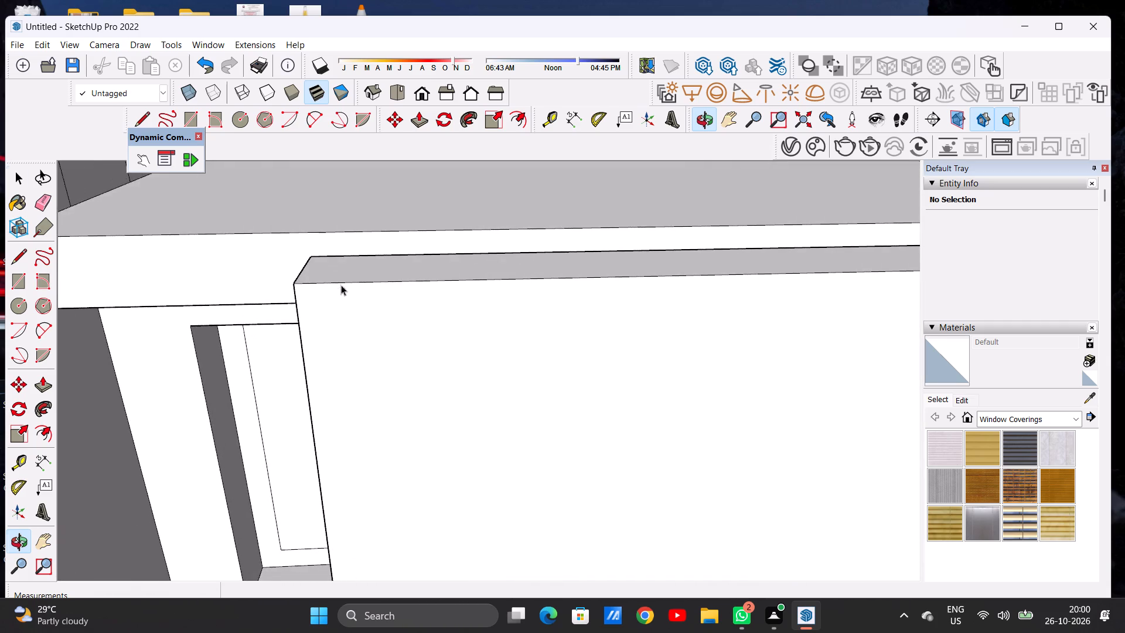
scroll(344, 298, "down", 17)
middle_click_drag(500, 309, 290, 287)
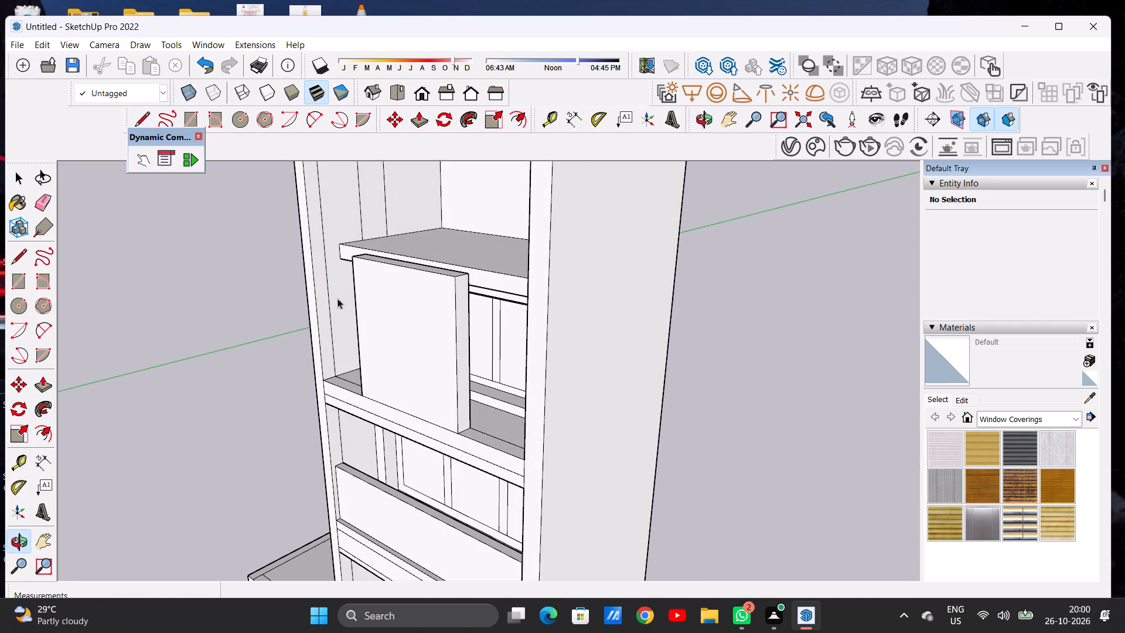
scroll(451, 291, "up", 3)
scroll(452, 291, "down", 1)
scroll(452, 291, "up", 5)
scroll(462, 284, "down", 5)
middle_click_drag(405, 298, 506, 276)
scroll(500, 299, "down", 4)
middle_click_drag(443, 315, 537, 294)
scroll(478, 308, "down", 3)
scroll(478, 308, "up", 1)
scroll(478, 308, "down", 2)
middle_click_drag(482, 252, 490, 361)
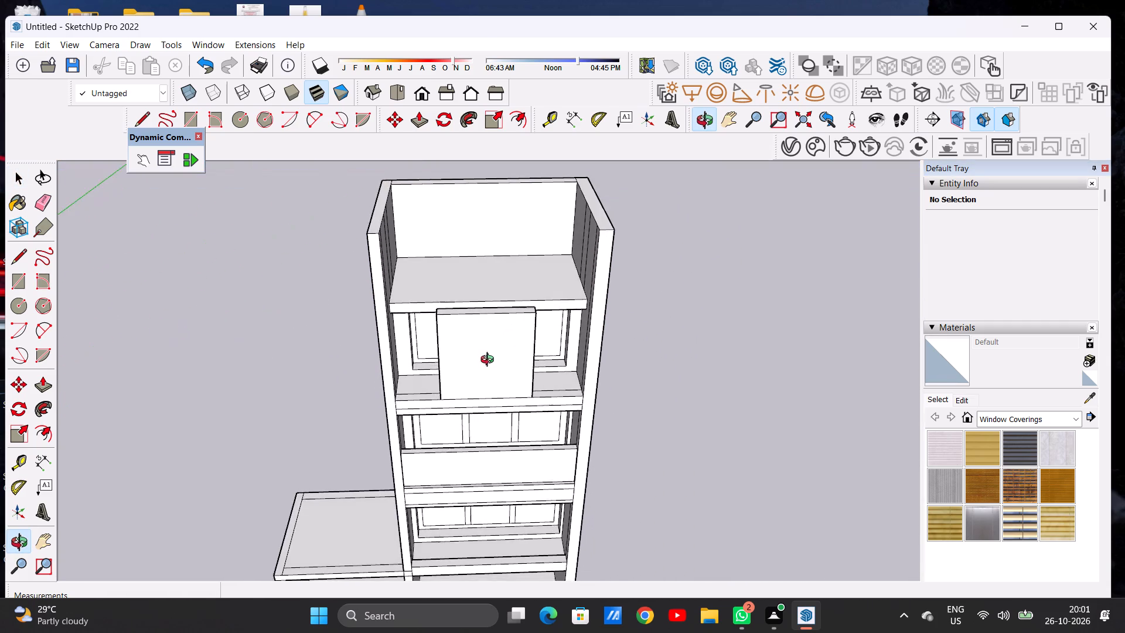
middle_click_drag(490, 361, 486, 387)
Draw two side-to-side lines, each about 13' 9 3/8" long, across the top shelf's upper face to mark off a strip.
scroll(489, 300, "up", 5)
middle_click_drag(472, 271, 472, 333)
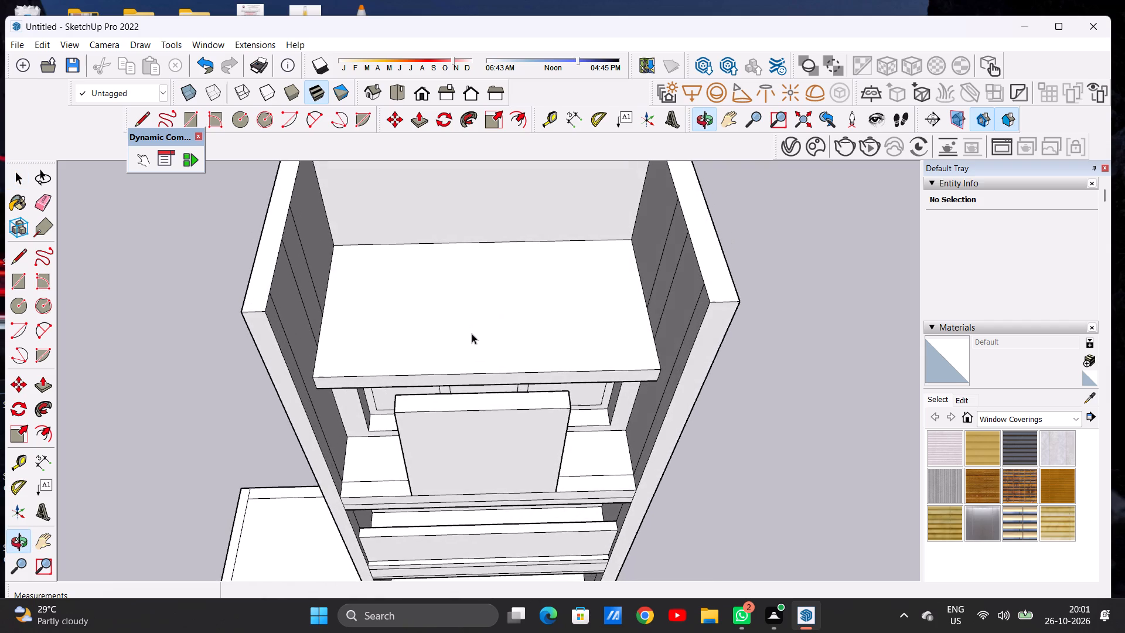
scroll(472, 333, "up", 3)
key("p")
key("space")
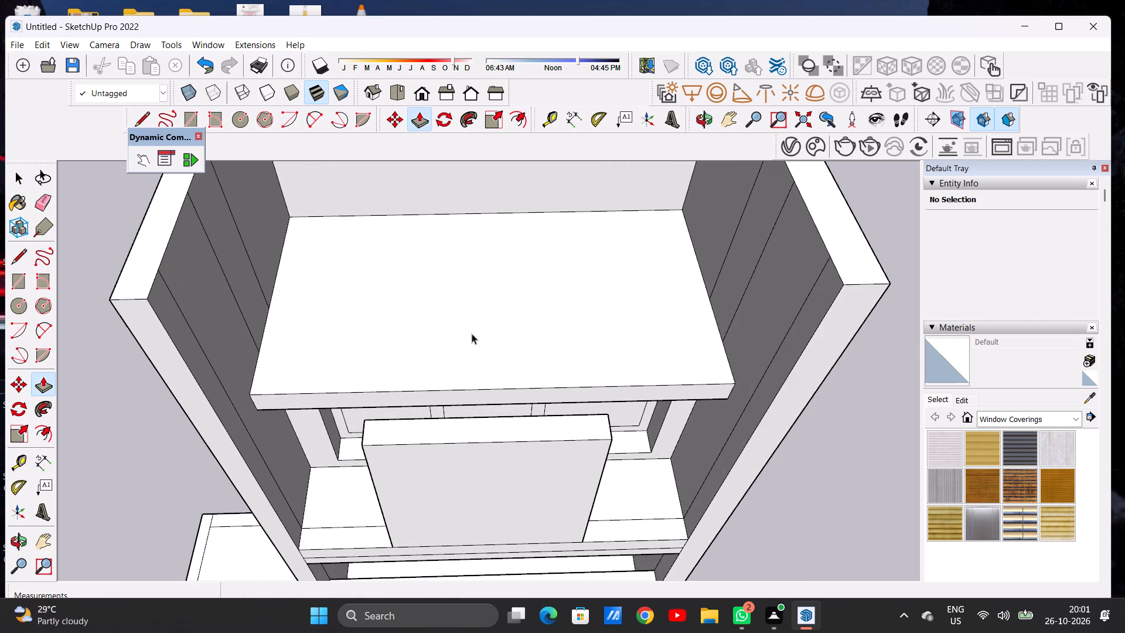
type("L")
left_click(272, 306)
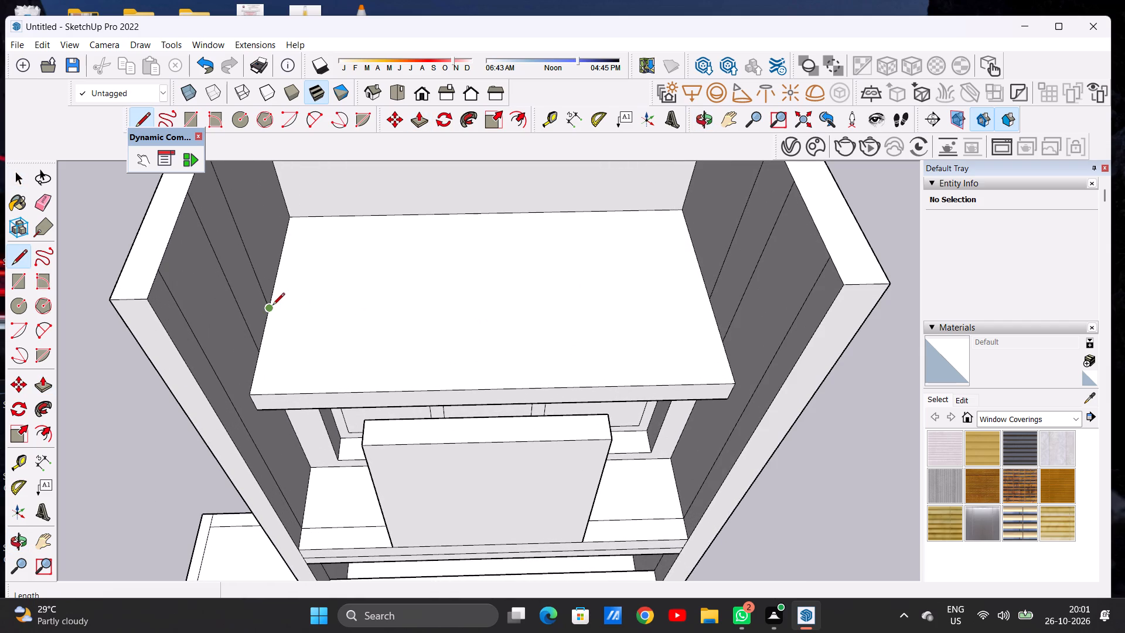
left_click(708, 298)
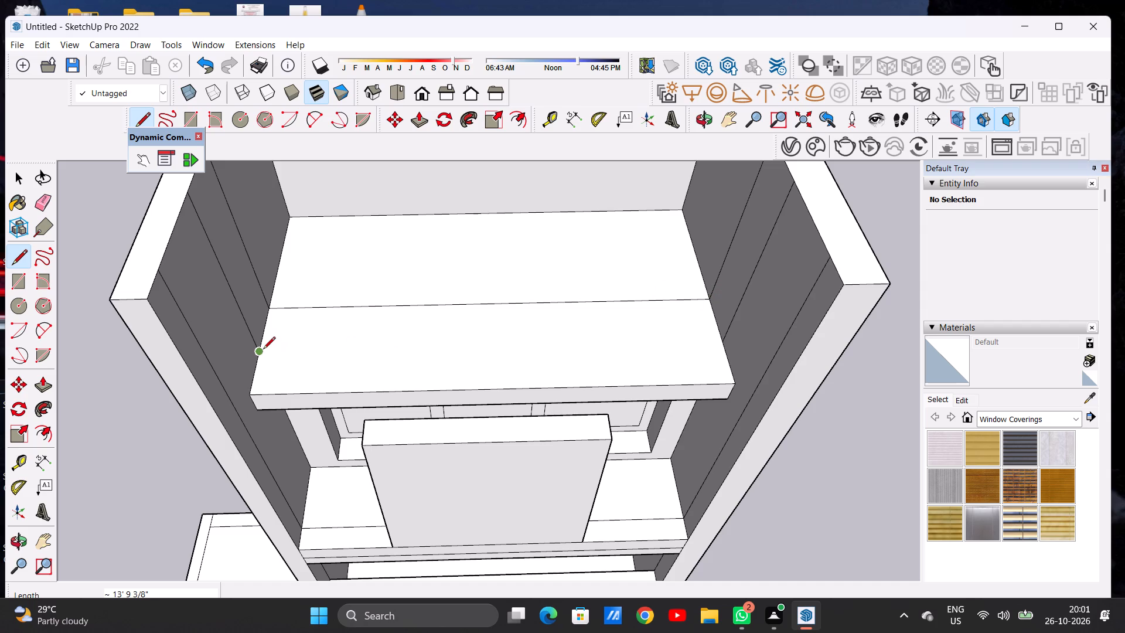
left_click(263, 350)
left_click(721, 342)
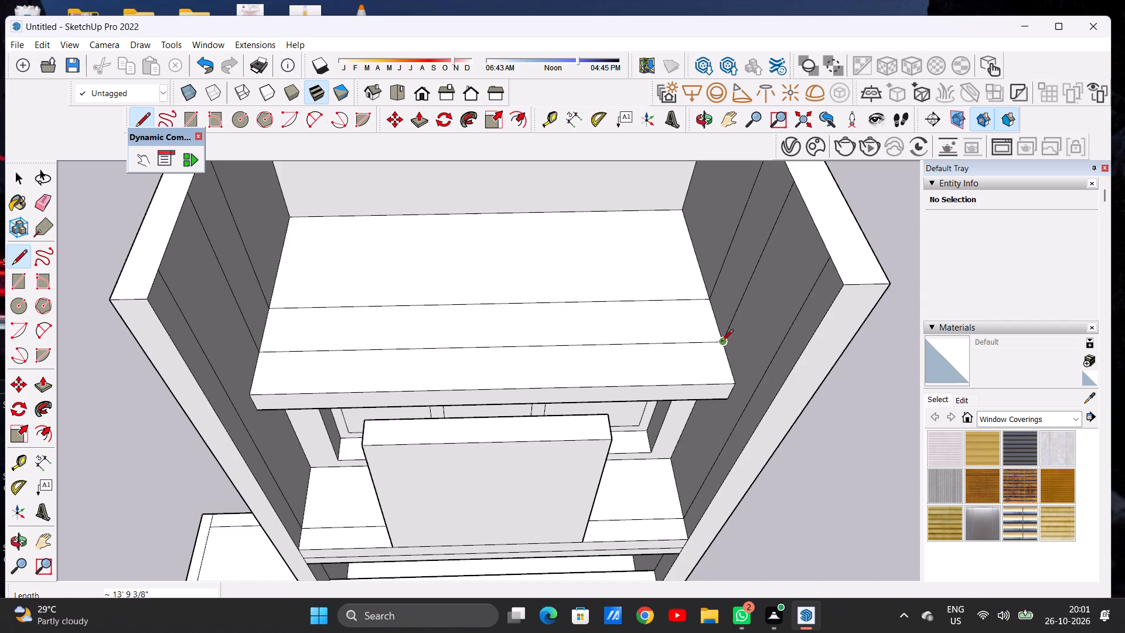
key("space")
Push/Pull the marked strip on the top shelf upward about 5' 9 7/8" into a full-width panel level with the cabinet sides' tops.
key("p")
scroll(622, 349, "down", 6)
middle_click_drag(652, 326, 643, 312)
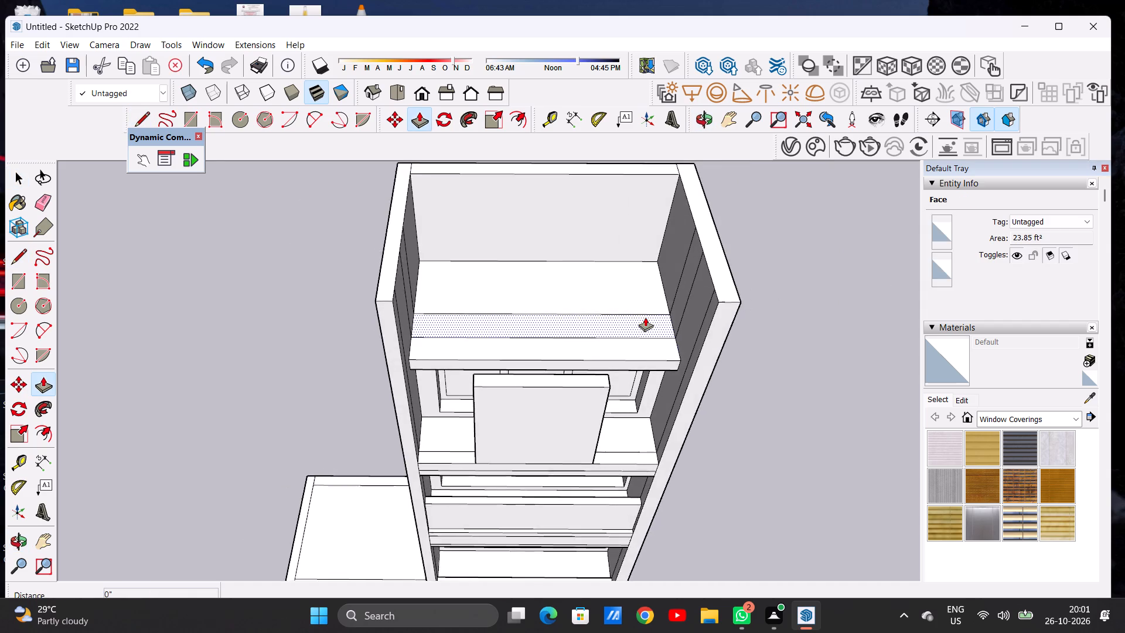
scroll(648, 319, "up", 5)
left_click(648, 319)
scroll(640, 315, "down", 8)
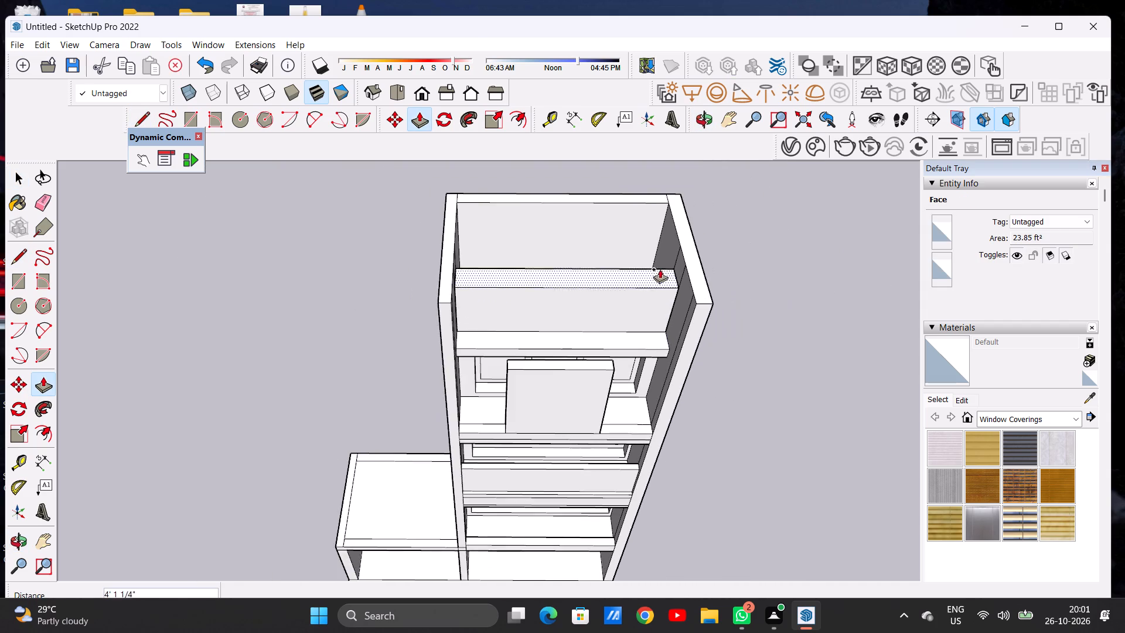
scroll(671, 246, "up", 7)
left_click(693, 286)
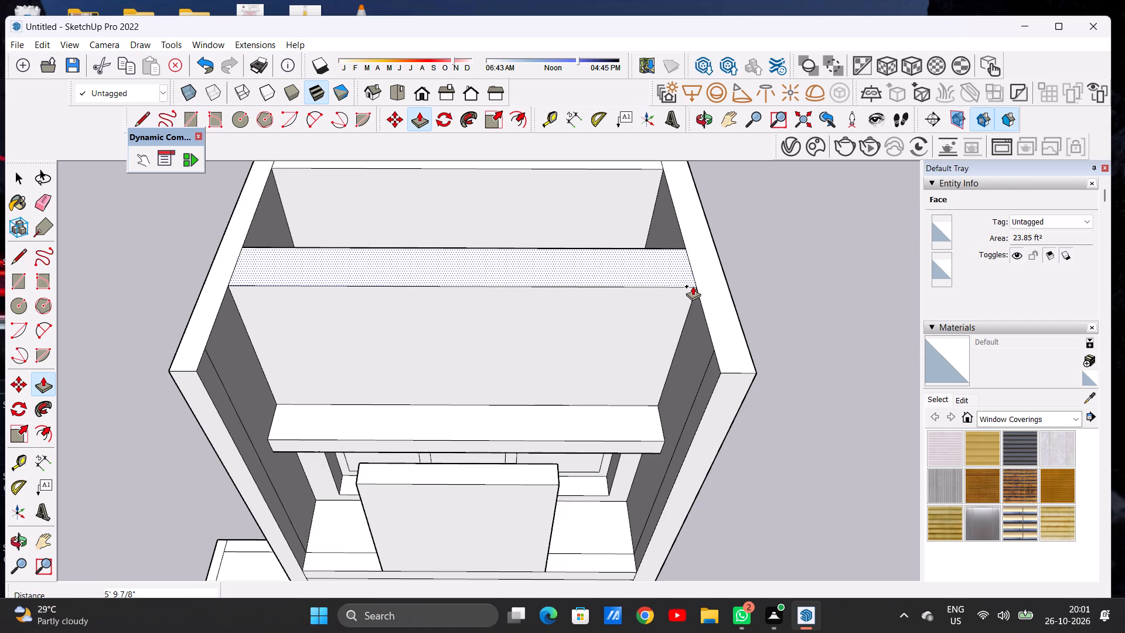
key("space")
Draw a rectangle about 12' 4" by 5' 1" on the new top panel's front face, leaving a narrow border around it.
scroll(537, 315, "down", 9)
middle_click_drag(486, 341, 479, 218)
scroll(477, 306, "down", 4)
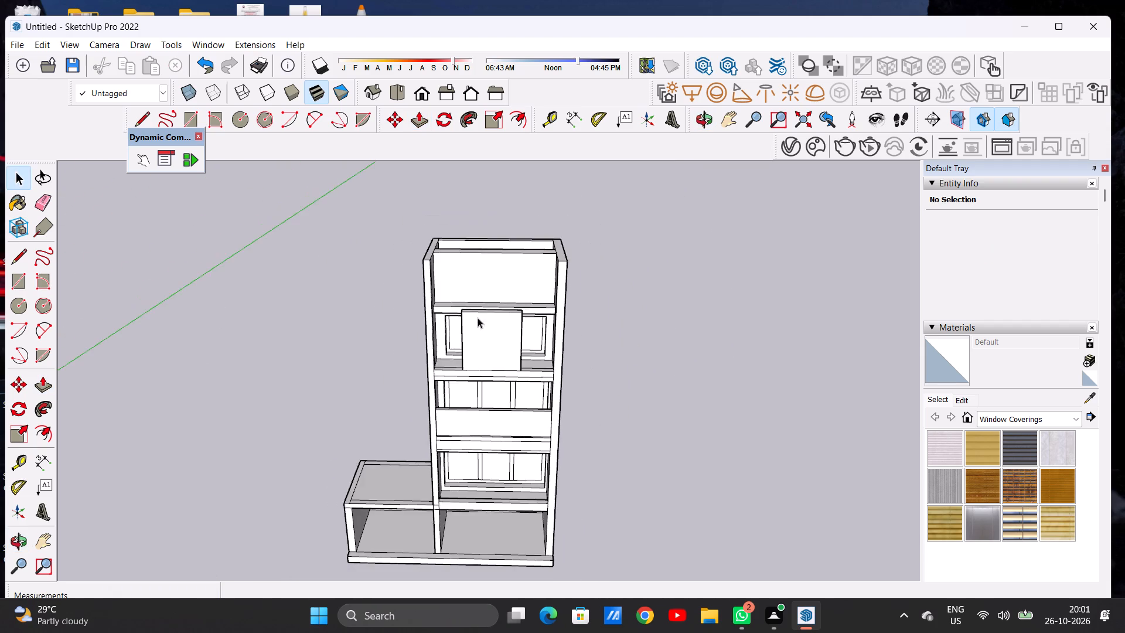
middle_click_drag(470, 313, 478, 257)
scroll(483, 271, "up", 7)
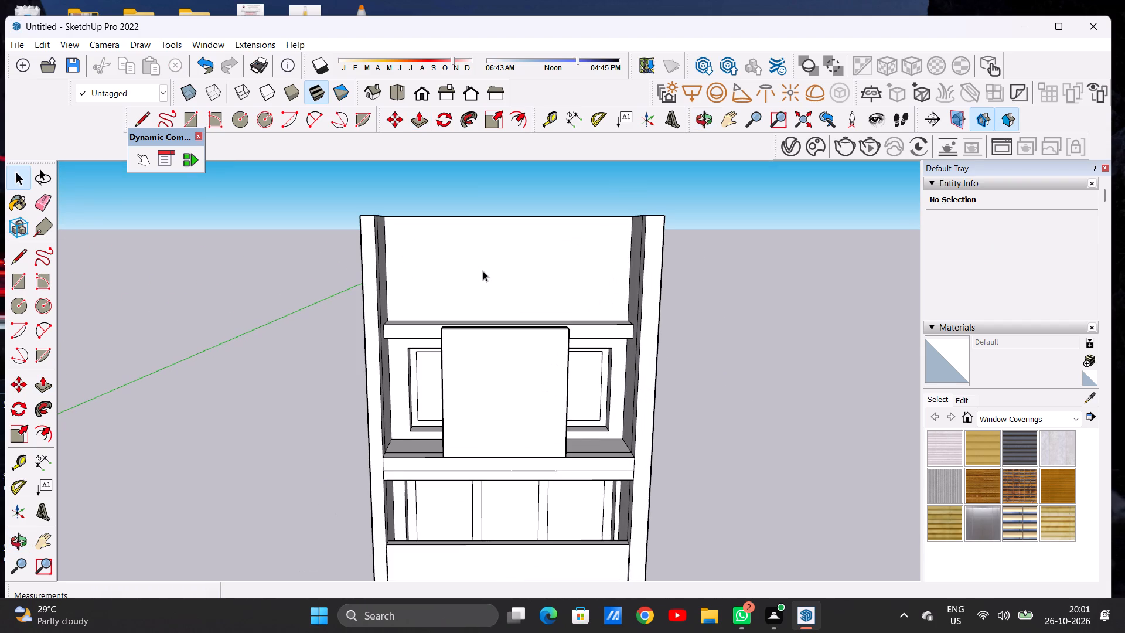
key("r")
scroll(485, 263, "up", 4)
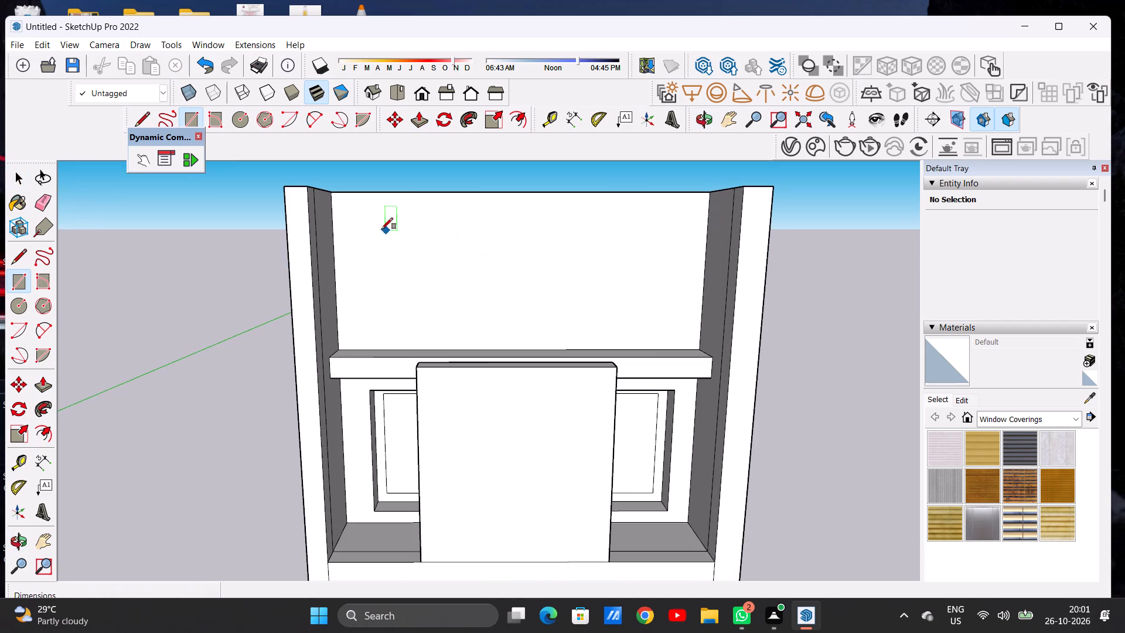
left_click(352, 204)
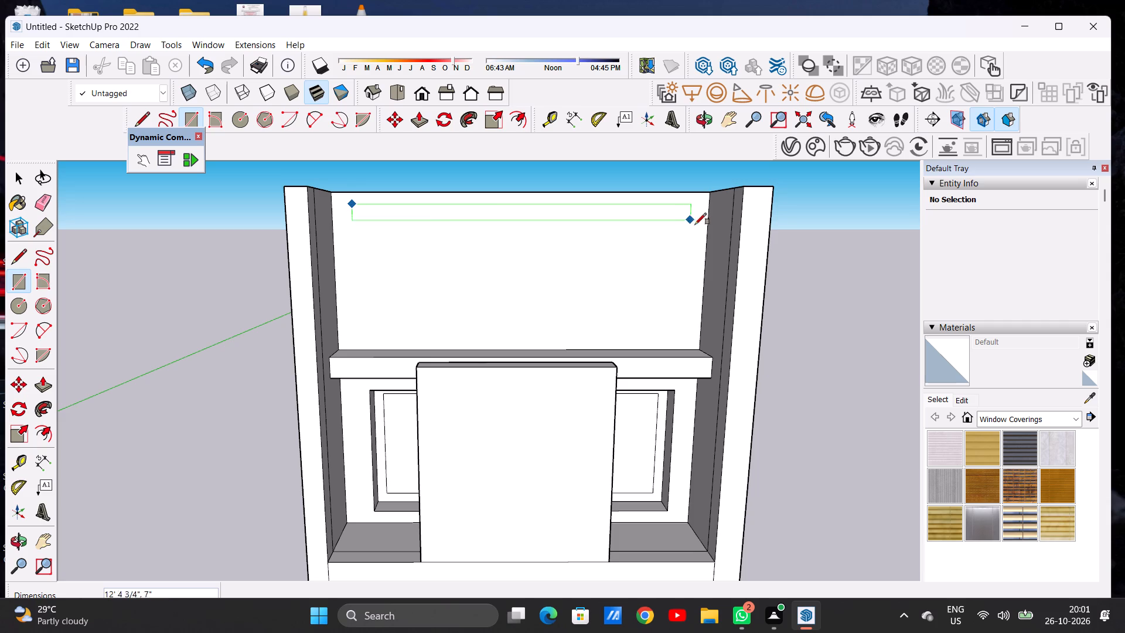
left_click(684, 343)
key("space")
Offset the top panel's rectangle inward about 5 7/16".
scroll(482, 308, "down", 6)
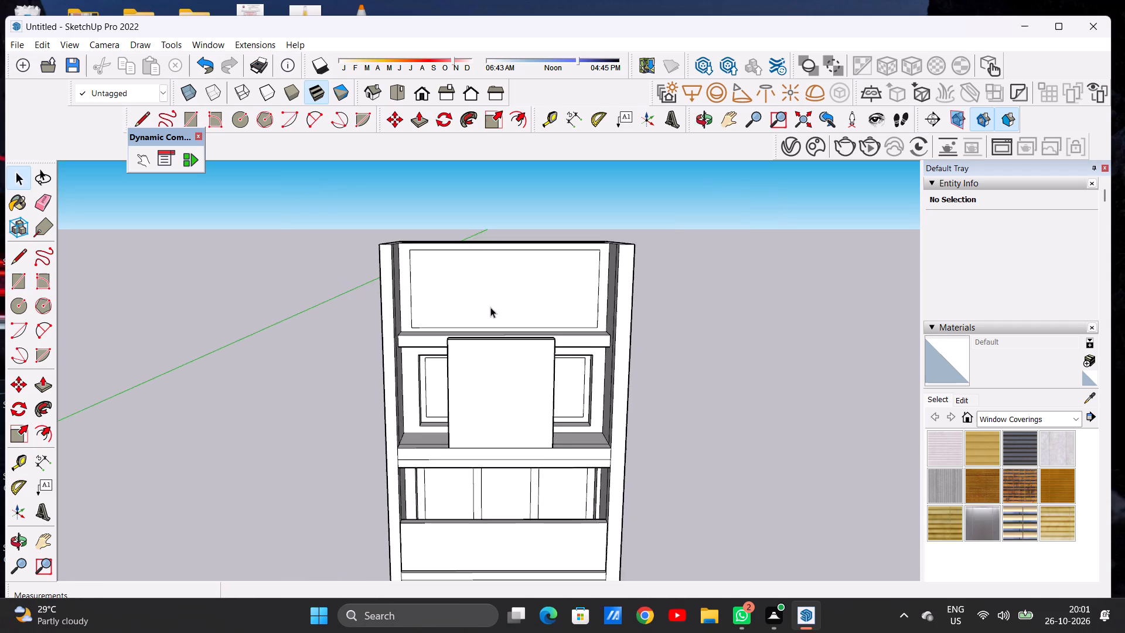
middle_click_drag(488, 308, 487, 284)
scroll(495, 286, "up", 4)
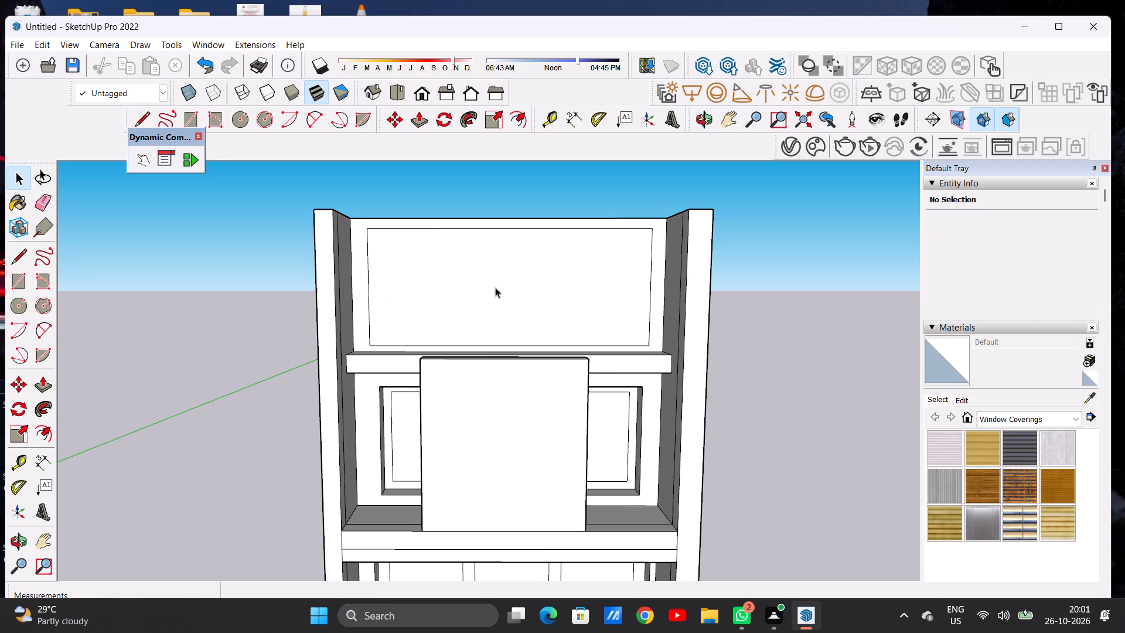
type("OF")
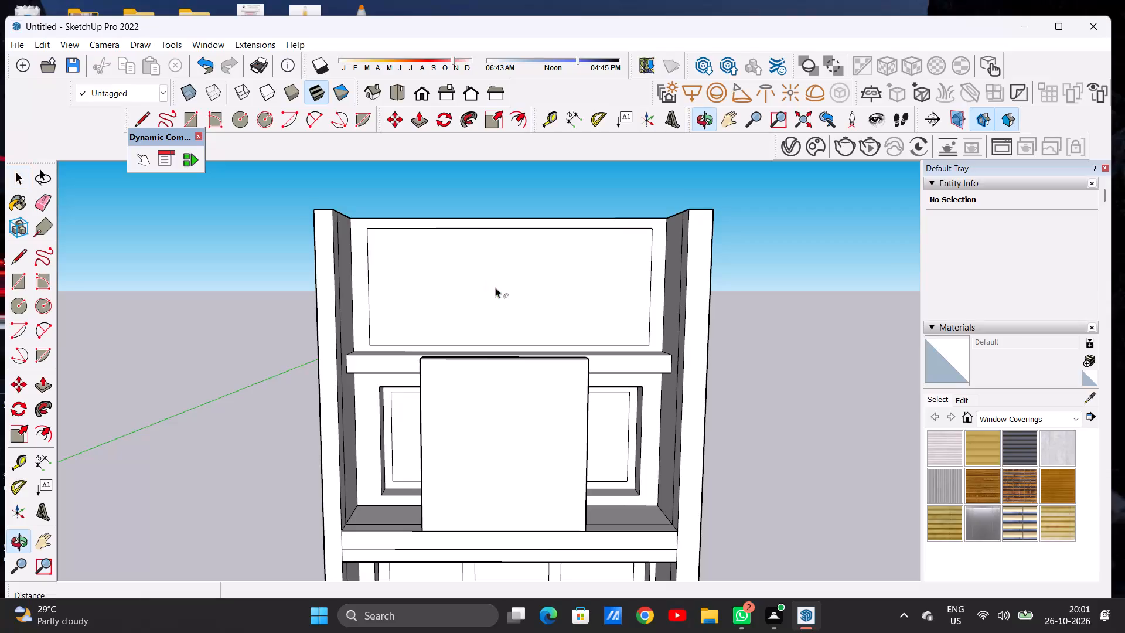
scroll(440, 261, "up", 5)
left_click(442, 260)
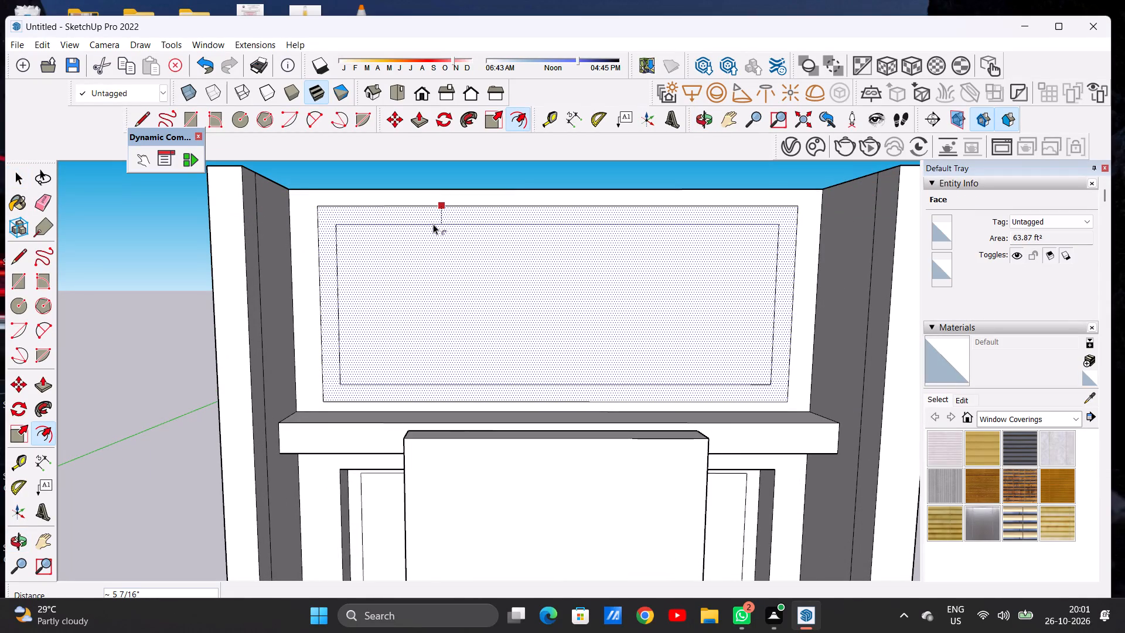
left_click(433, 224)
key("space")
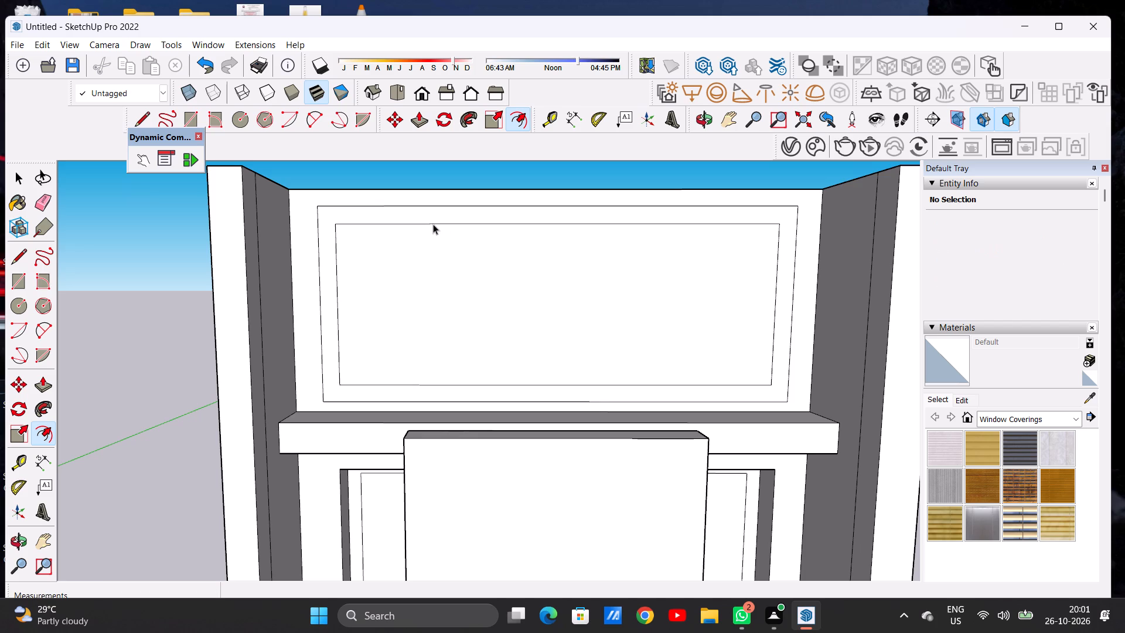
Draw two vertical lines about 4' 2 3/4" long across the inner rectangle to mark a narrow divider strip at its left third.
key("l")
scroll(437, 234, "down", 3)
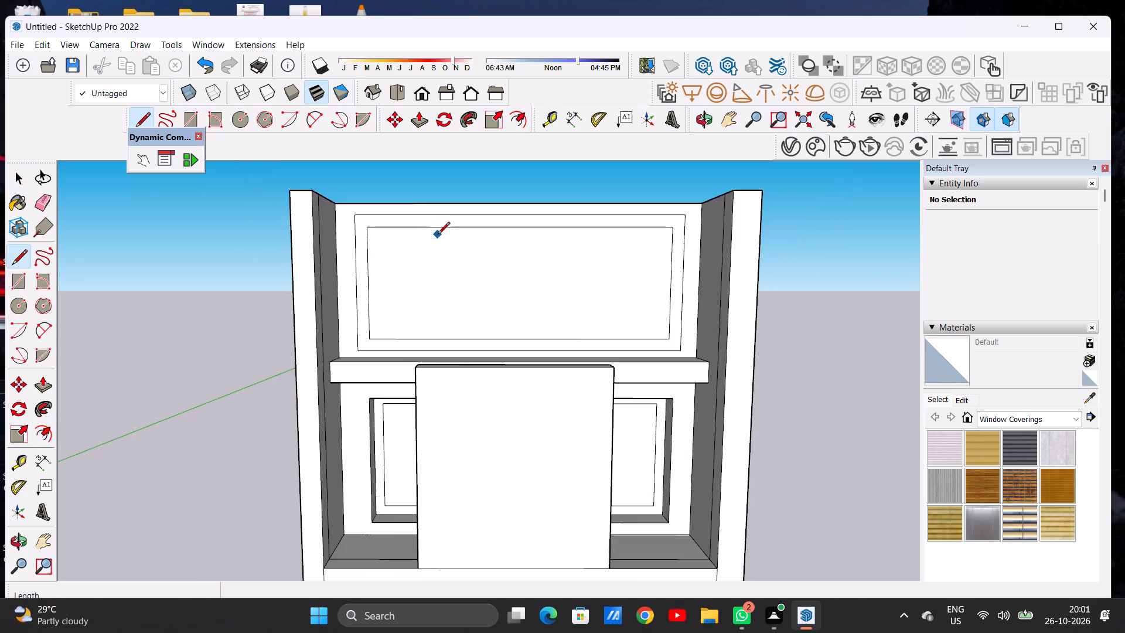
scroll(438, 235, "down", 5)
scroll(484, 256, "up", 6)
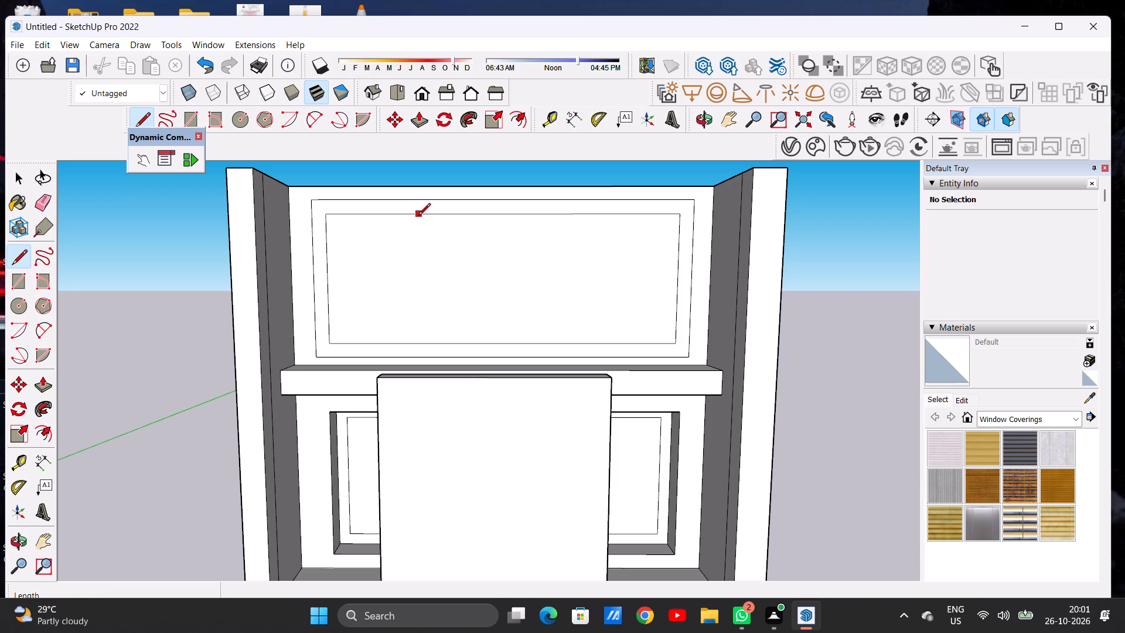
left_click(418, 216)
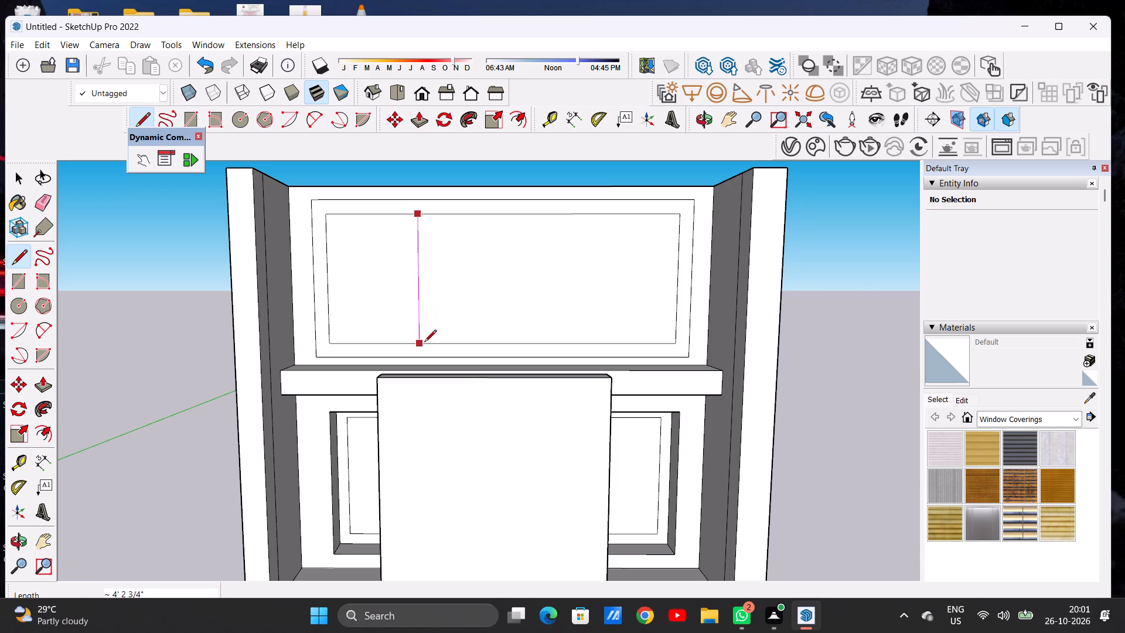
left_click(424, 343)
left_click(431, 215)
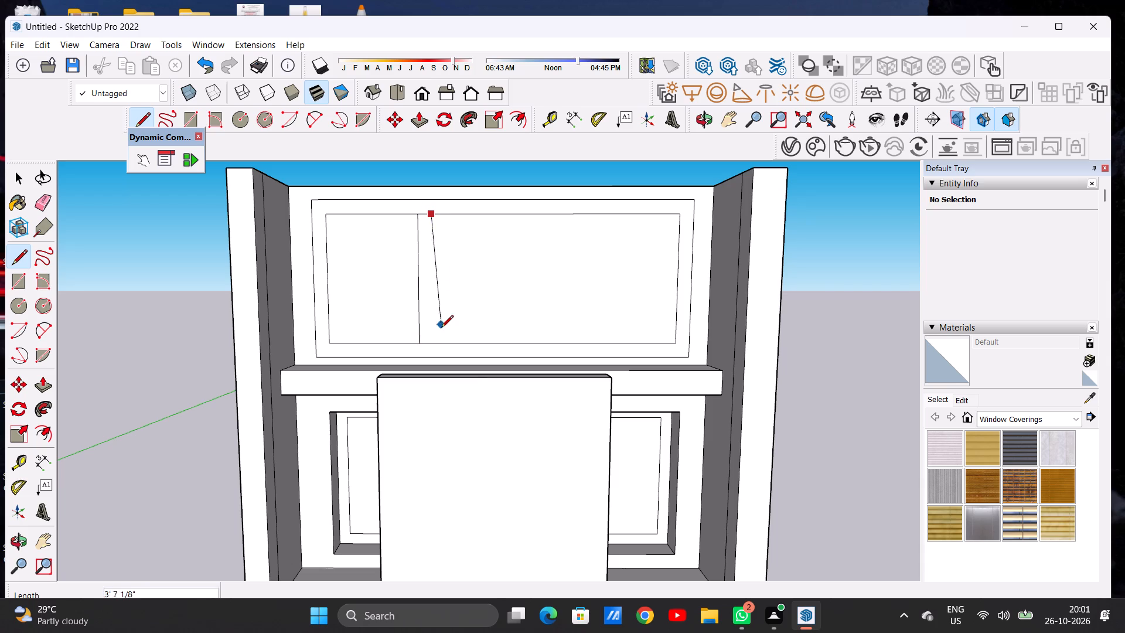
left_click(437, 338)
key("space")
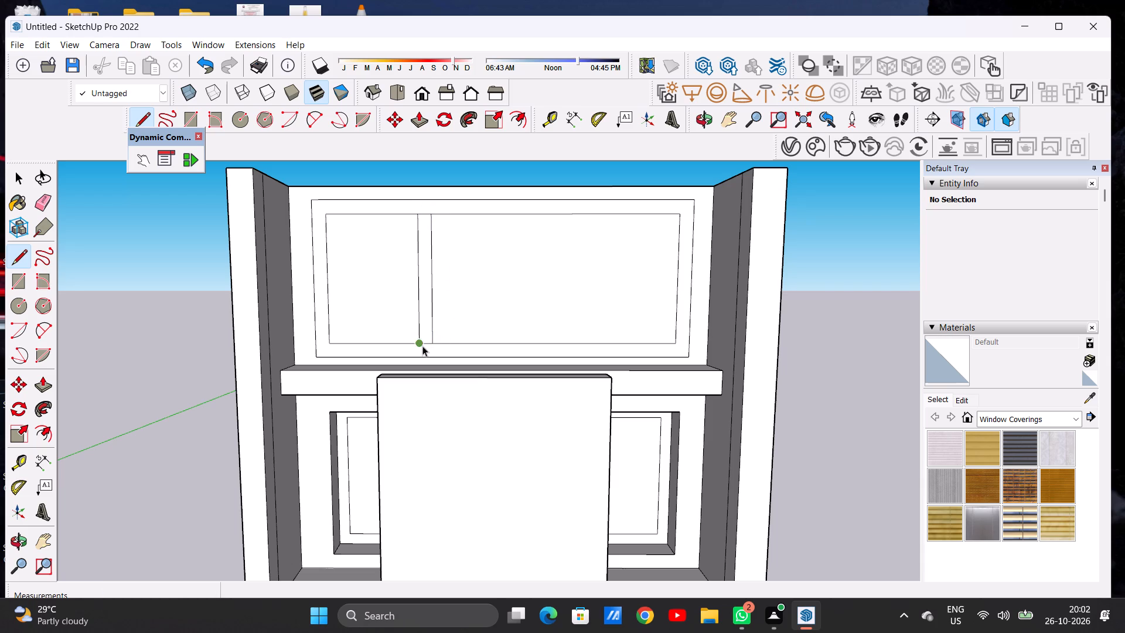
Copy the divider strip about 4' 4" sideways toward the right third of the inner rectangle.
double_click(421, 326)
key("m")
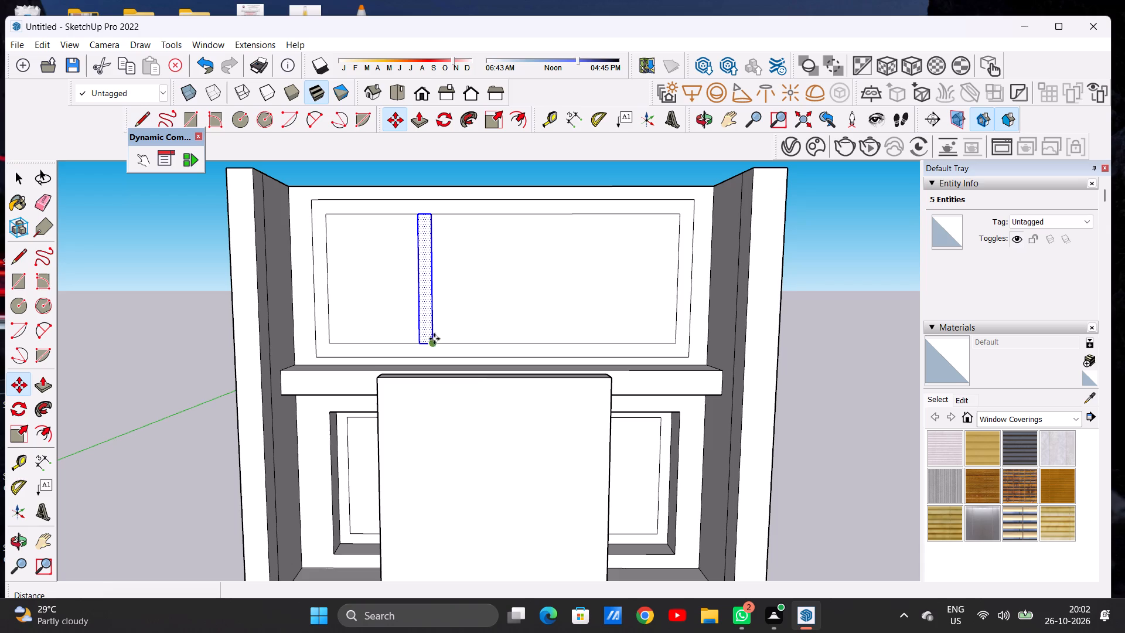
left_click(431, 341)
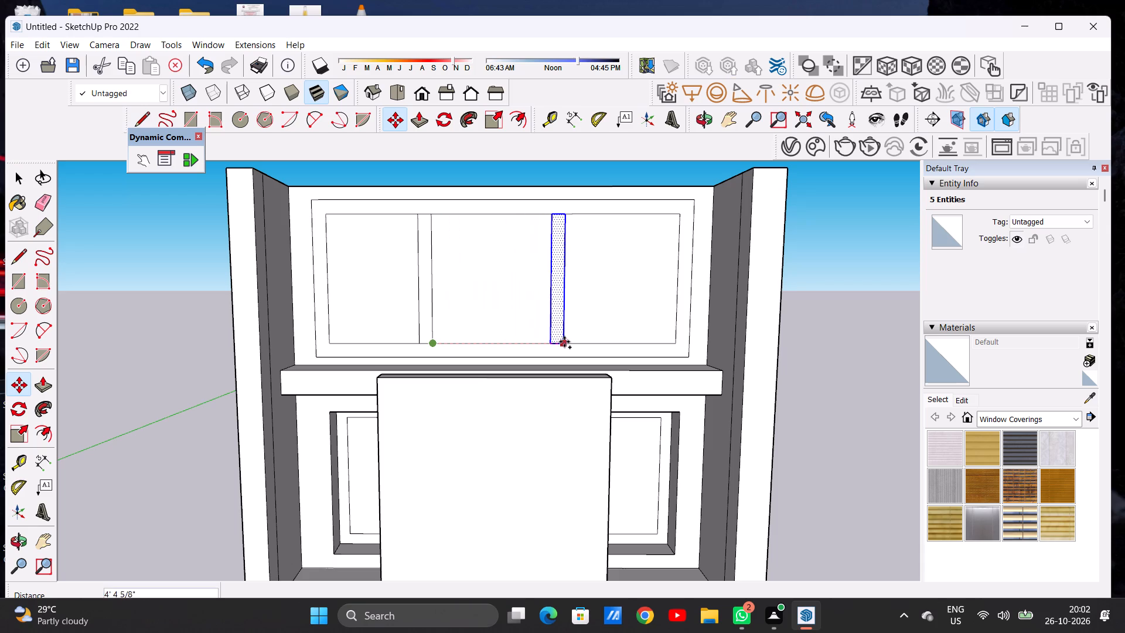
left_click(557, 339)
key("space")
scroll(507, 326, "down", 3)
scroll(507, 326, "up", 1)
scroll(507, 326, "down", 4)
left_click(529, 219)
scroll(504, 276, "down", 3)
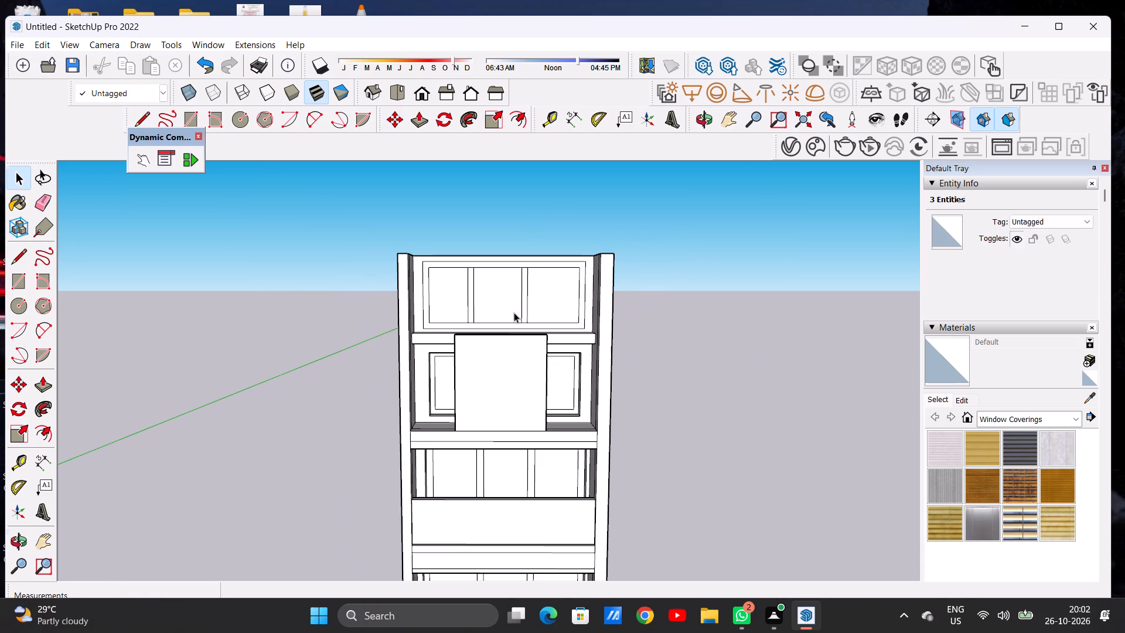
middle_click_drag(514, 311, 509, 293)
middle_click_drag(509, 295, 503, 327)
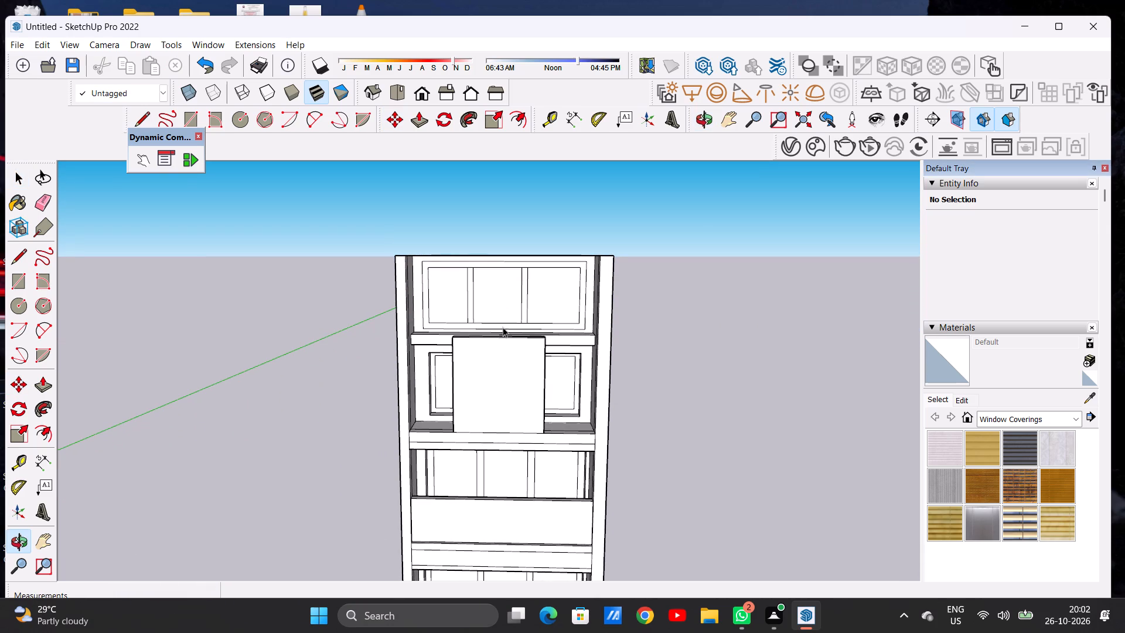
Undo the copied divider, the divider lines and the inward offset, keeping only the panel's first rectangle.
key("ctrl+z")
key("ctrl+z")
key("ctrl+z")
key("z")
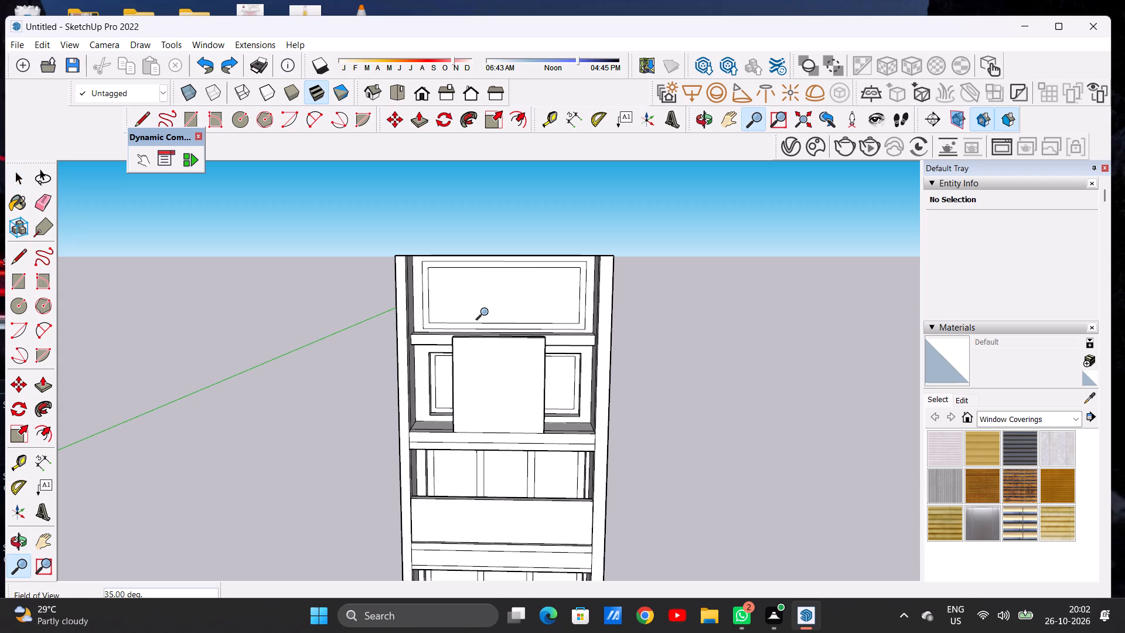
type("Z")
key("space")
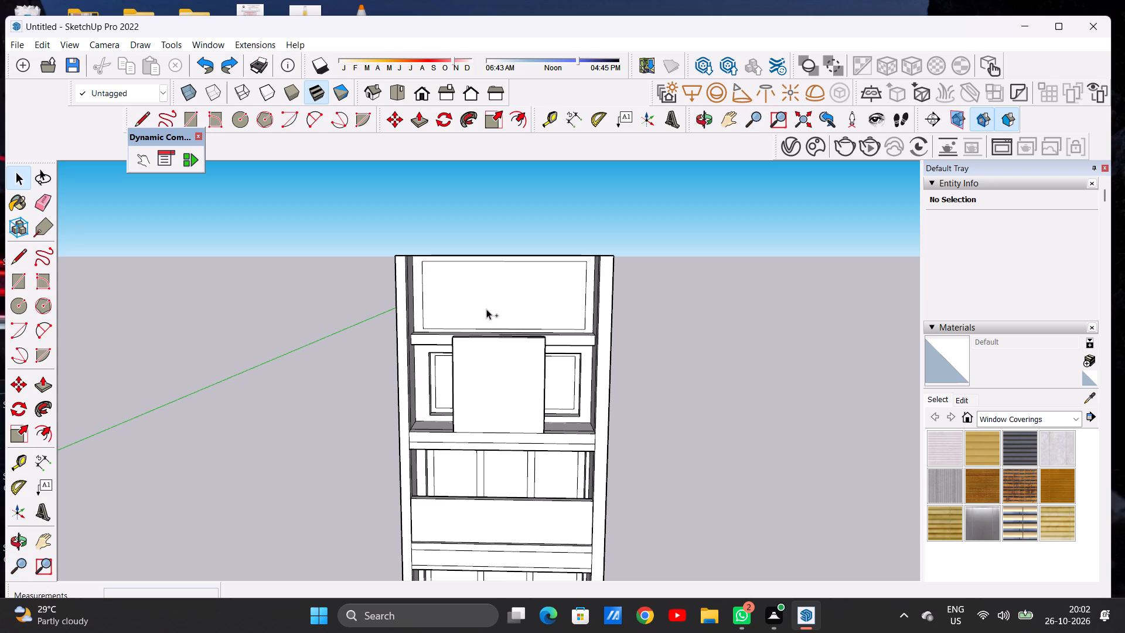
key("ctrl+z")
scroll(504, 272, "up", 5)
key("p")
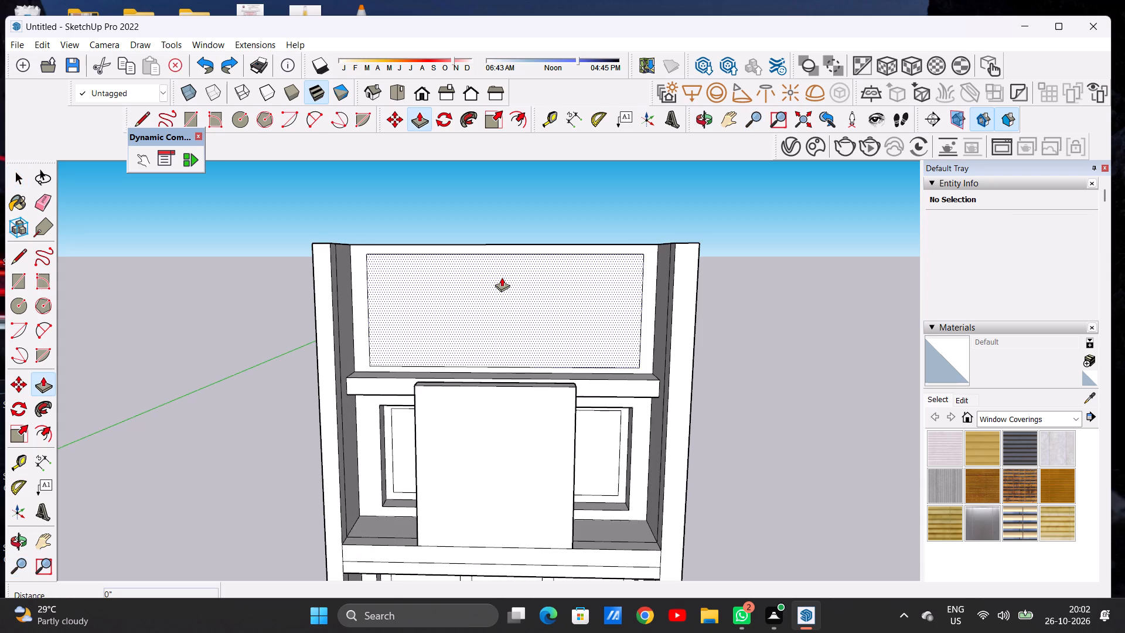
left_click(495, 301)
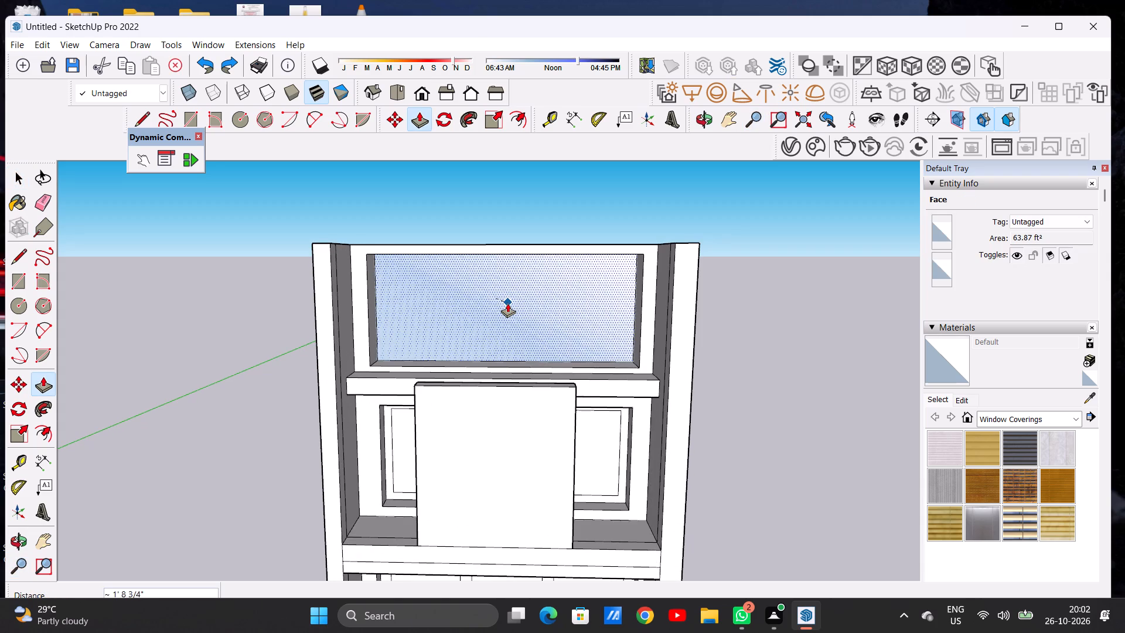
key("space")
Push/Pull the top panel's rectangle inward to form a shallow recess.
middle_click_drag(483, 327, 401, 434)
middle_click(400, 435)
scroll(459, 342, "up", 1)
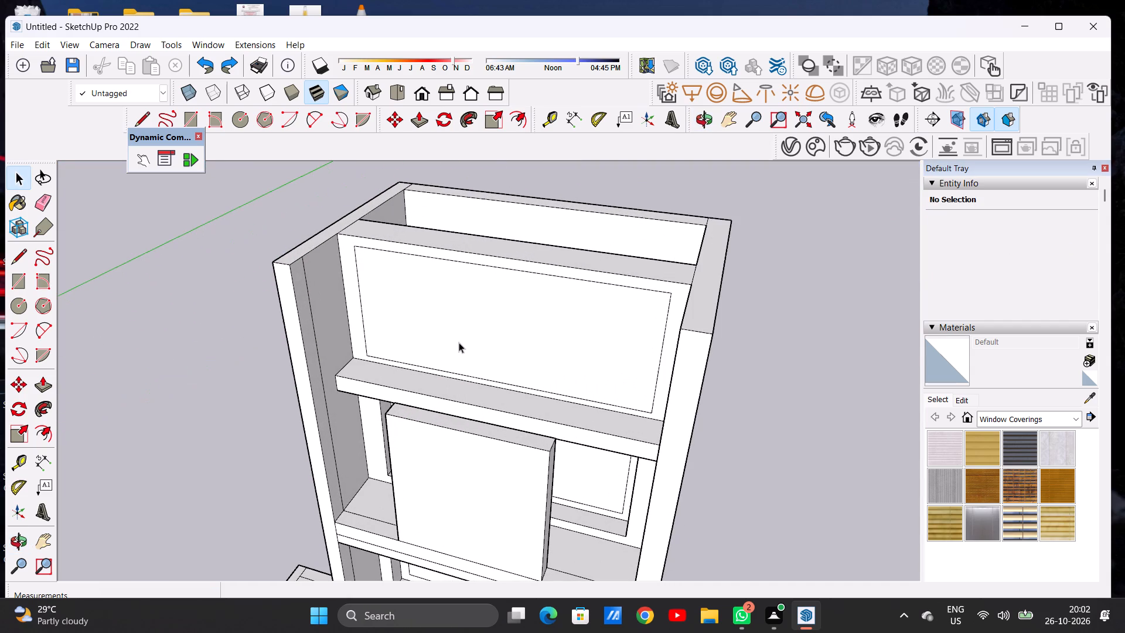
key("p")
left_click(460, 330)
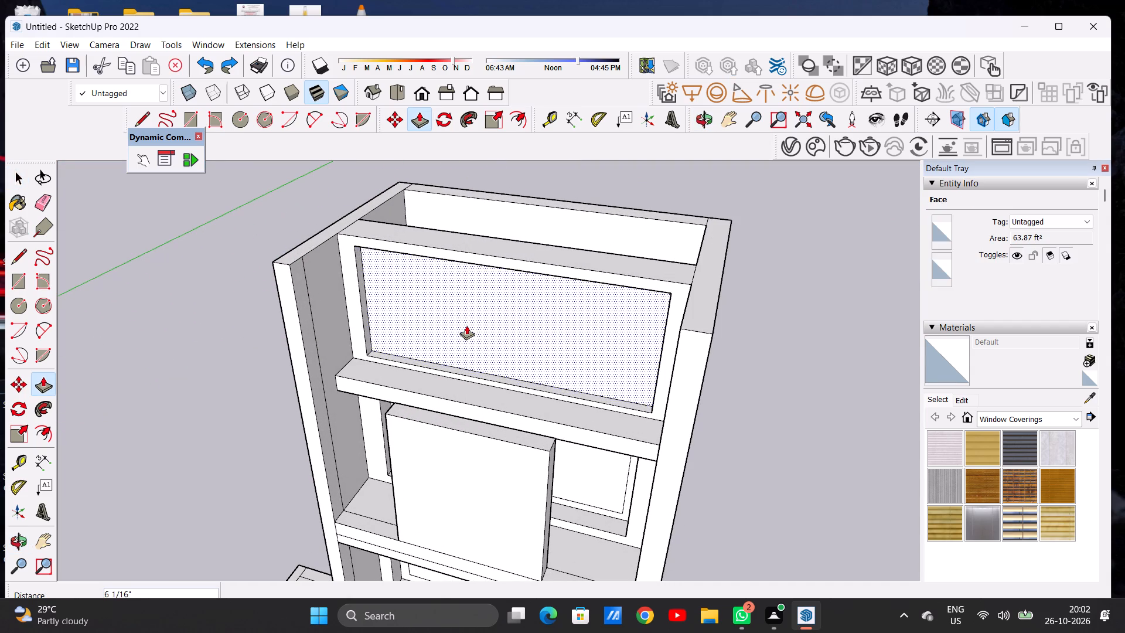
left_click(468, 323)
key("space")
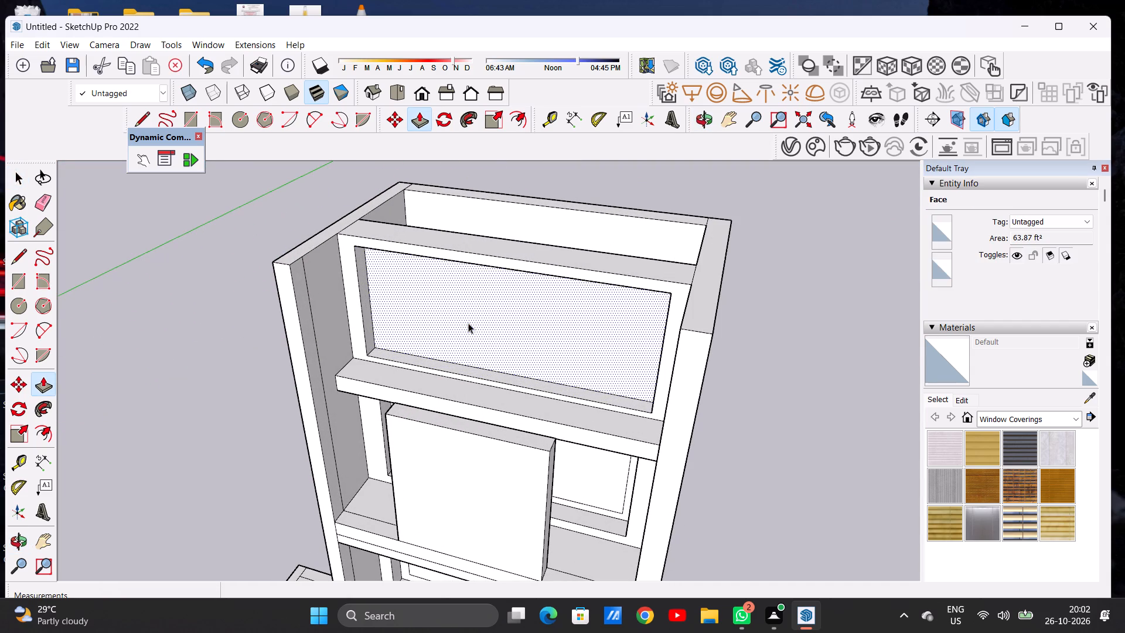
Offset the recessed face's outline inward about 5" to form an inner frame.
scroll(468, 323, "down", 5)
middle_click_drag(444, 328, 529, 242)
scroll(510, 292, "up", 1)
middle_click_drag(499, 296, 499, 292)
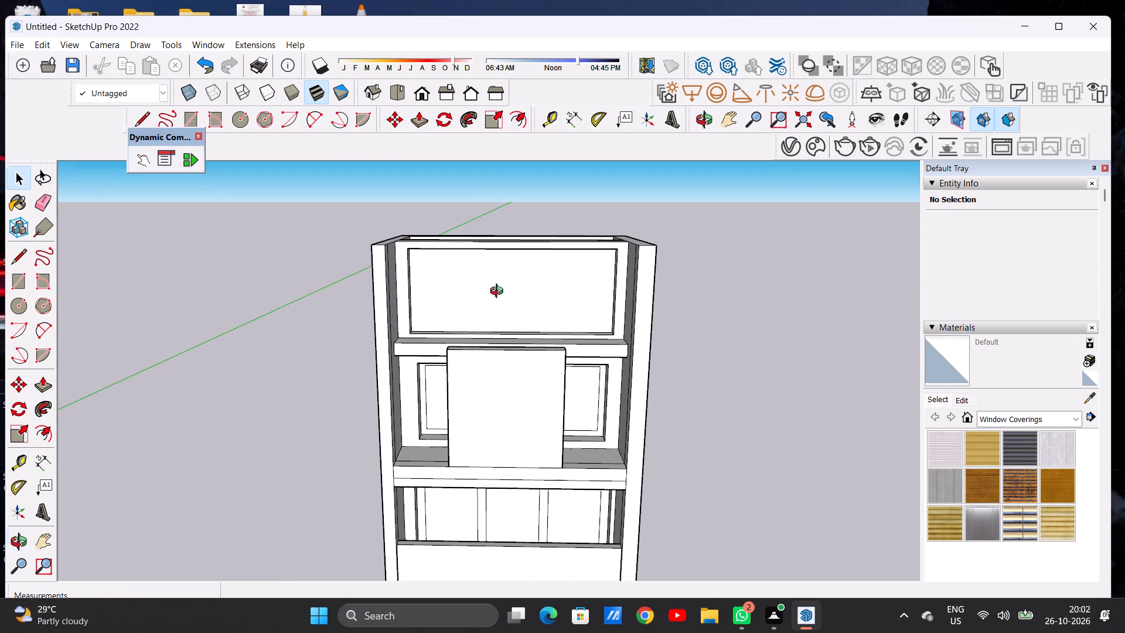
middle_click_drag(499, 292, 496, 268)
scroll(499, 273, "up", 3)
type("OF")
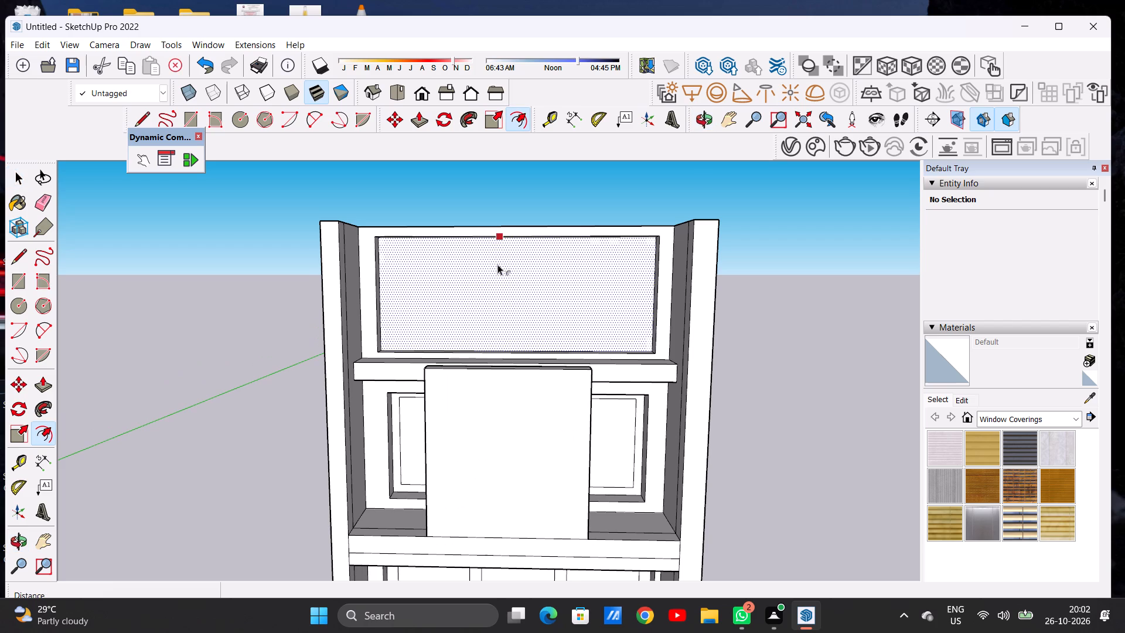
left_click(486, 244)
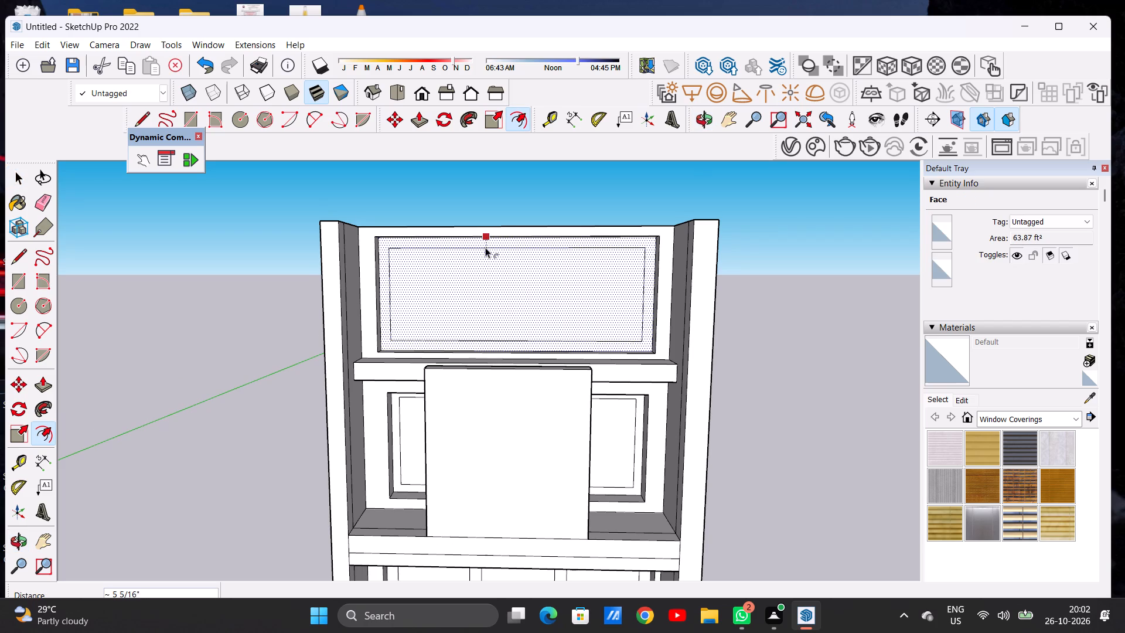
left_click(485, 246)
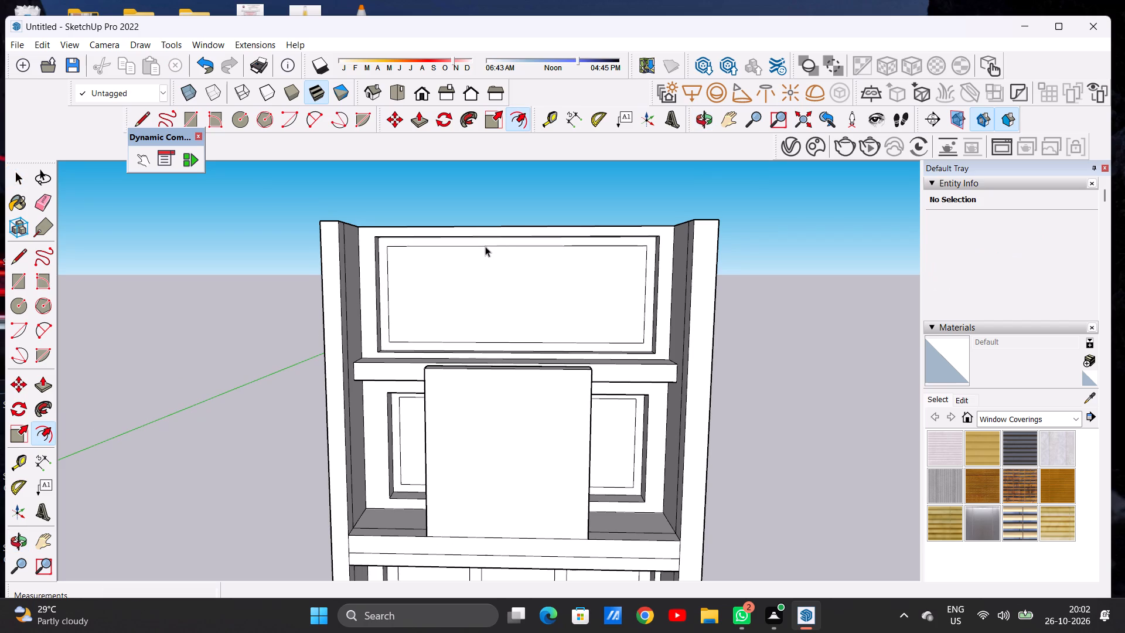
key("space")
Draw two vertical lines about 4' 4" tall across the top panel's inner rectangle, forming a narrow divider strip near its left third.
type("L")
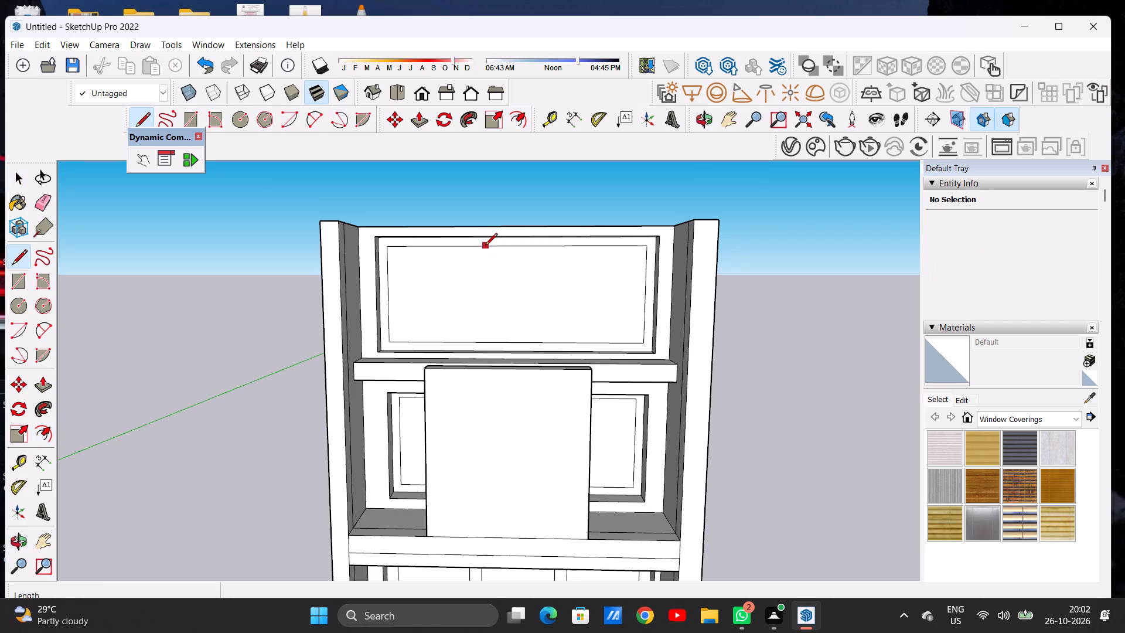
scroll(479, 253, "down", 3)
scroll(473, 258, "up", 9)
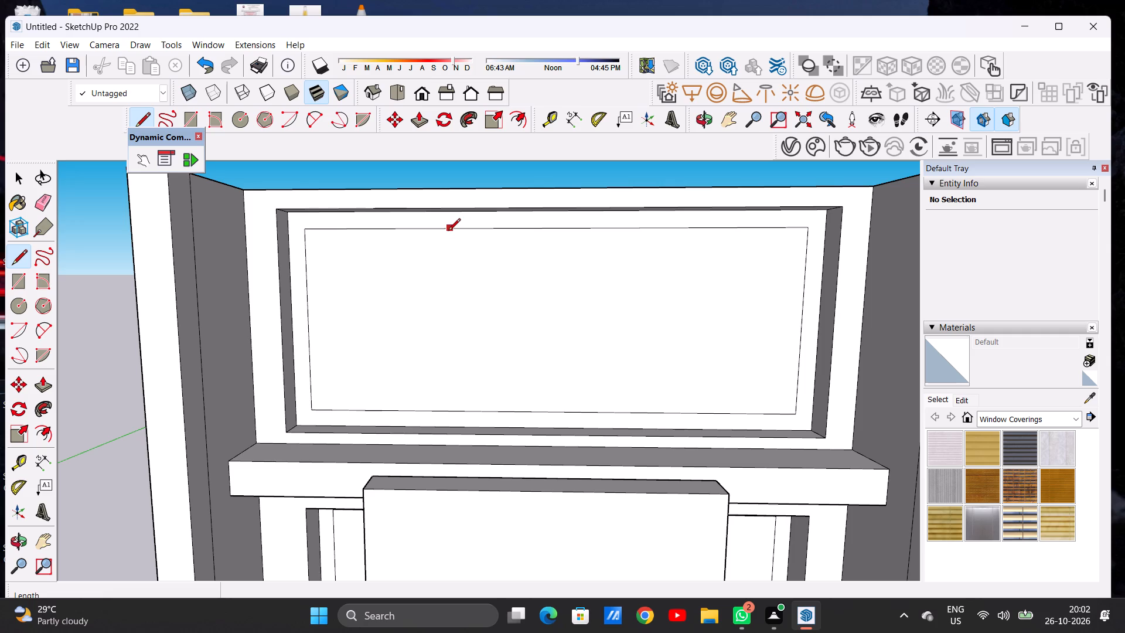
left_click(451, 232)
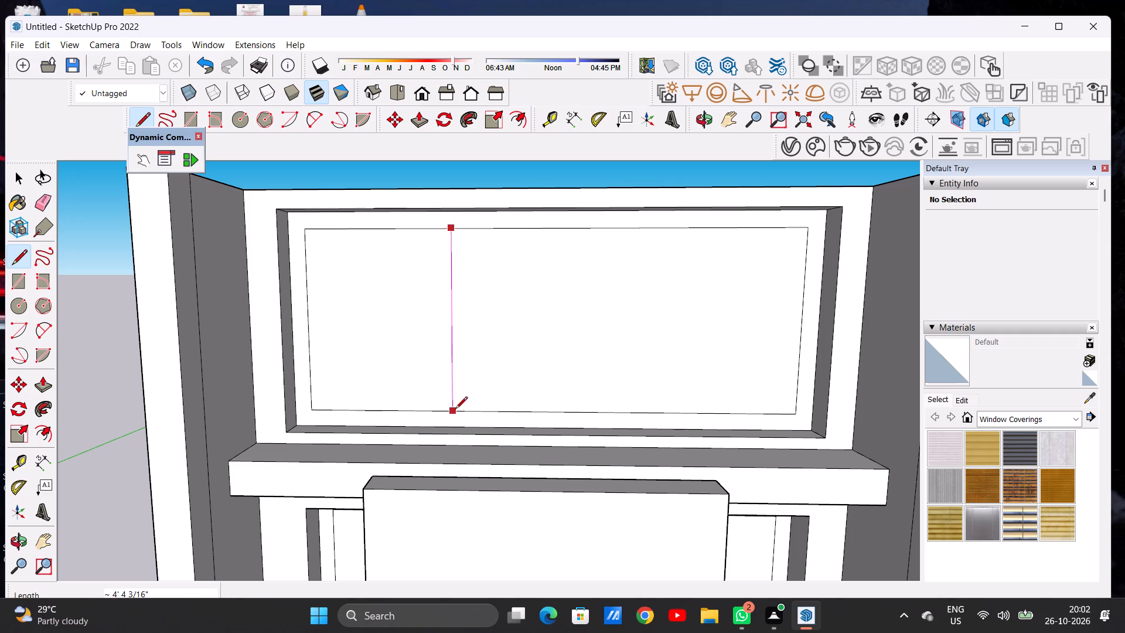
left_click(455, 410)
left_click(476, 230)
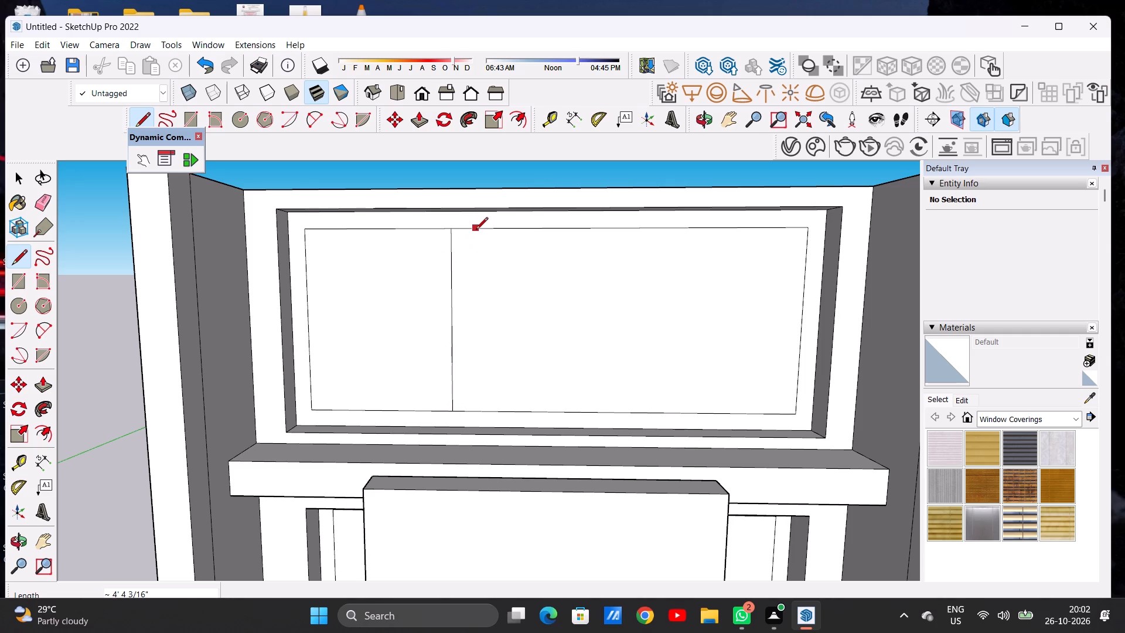
left_click(473, 409)
key("space")
Copy the divider strip about 4' 2" sideways to the right third of the top panel's inner rectangle.
scroll(446, 392, "down", 6)
scroll(465, 404, "up", 6)
double_click(449, 390)
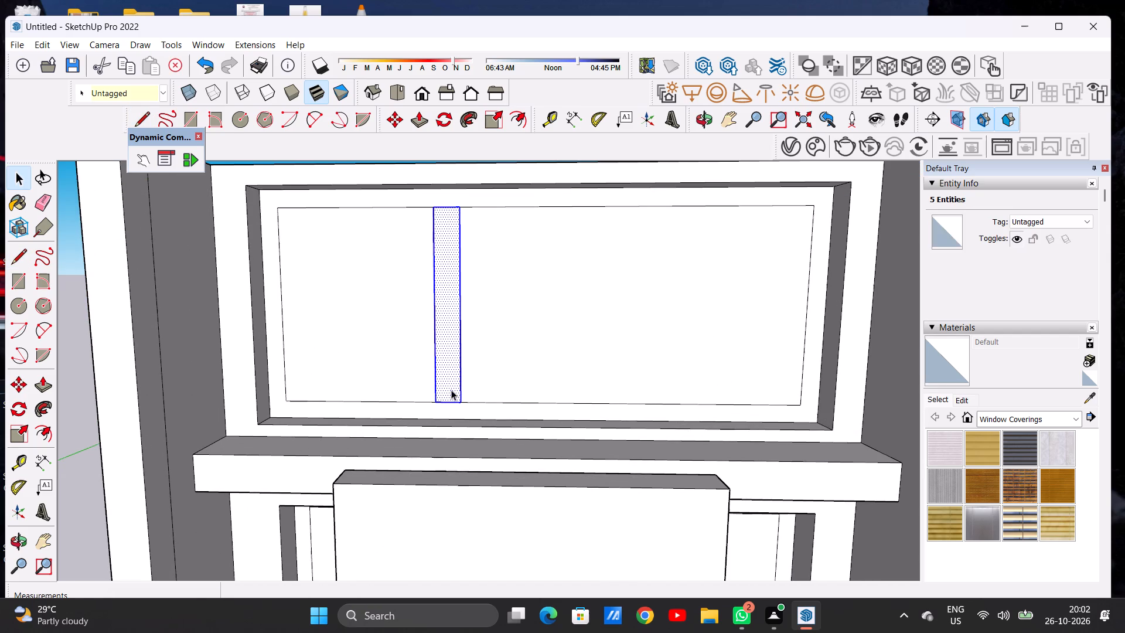
key("m")
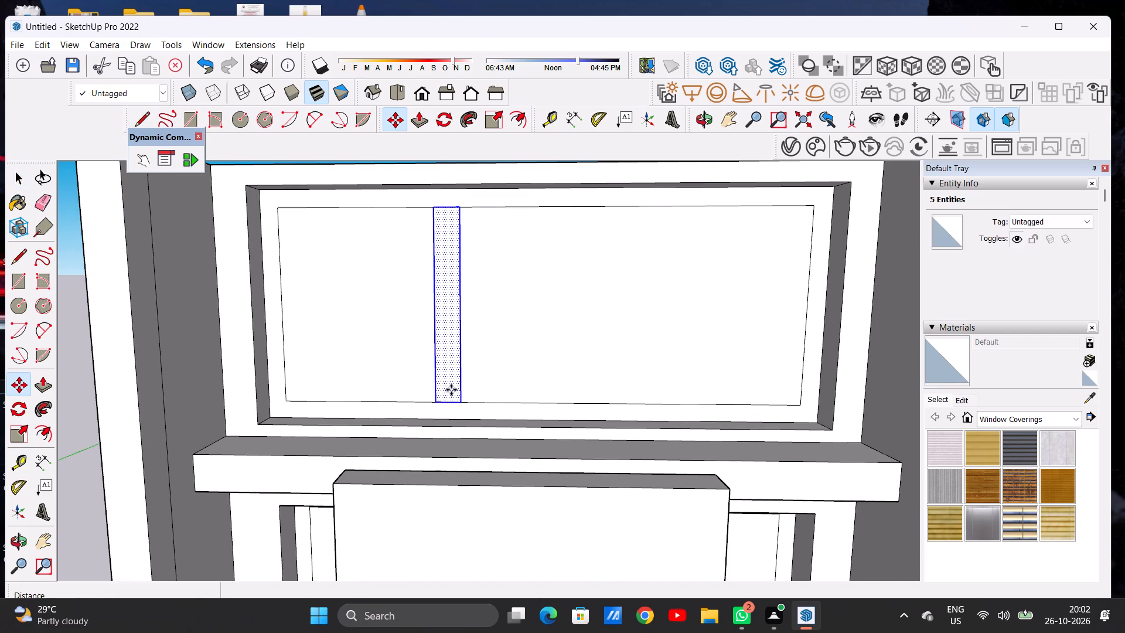
scroll(451, 390, "down", 7)
scroll(494, 400, "up", 7)
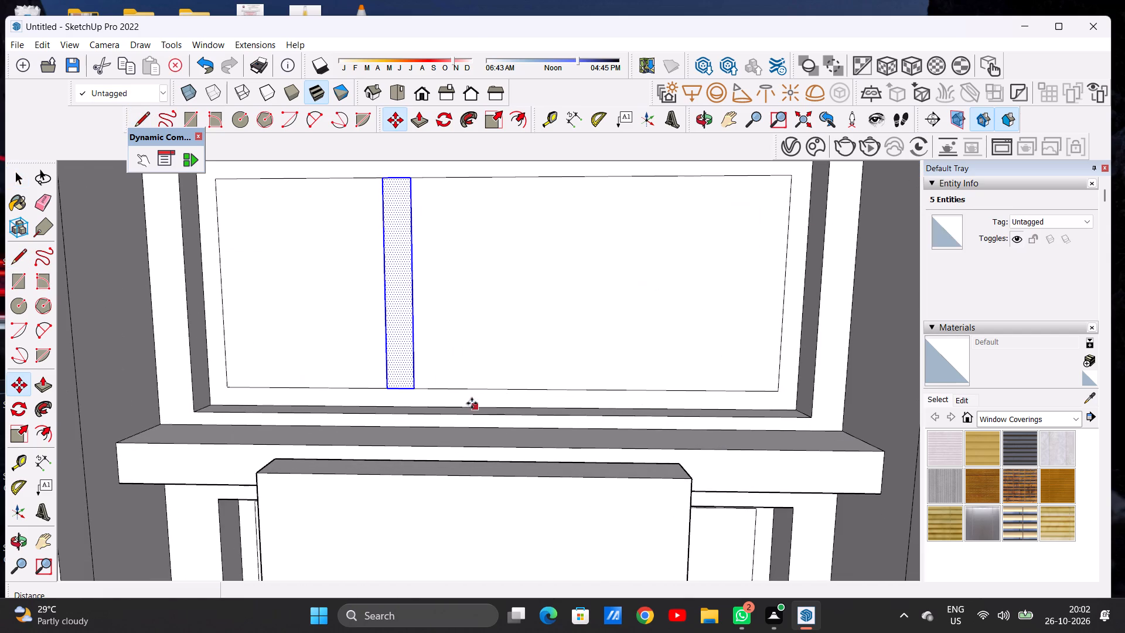
left_click(414, 390)
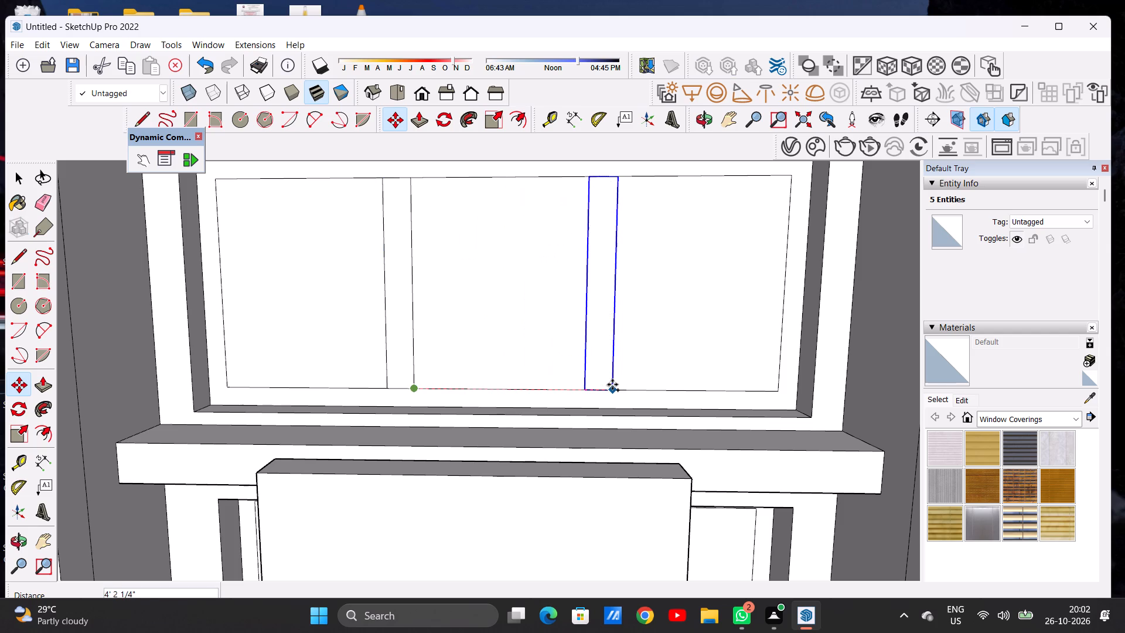
left_click(612, 384)
key("space")
scroll(531, 376, "down", 16)
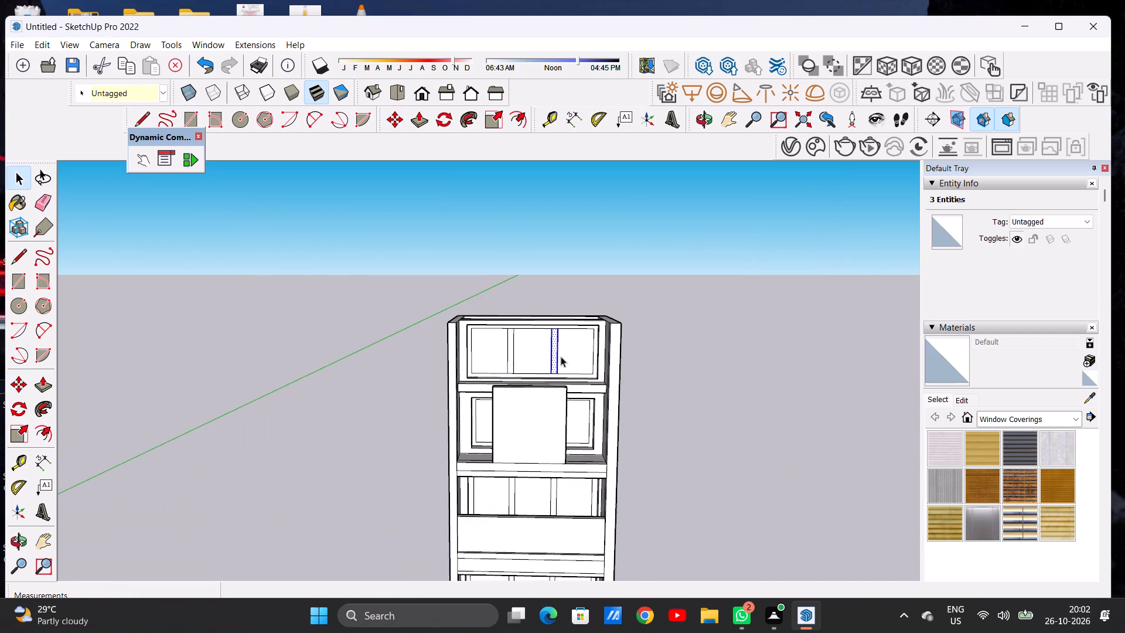
left_click(685, 328)
Push/Pull the front face of the shelf below the top panel outward about 3 7/8" toward the square front panel.
scroll(558, 349, "up", 7)
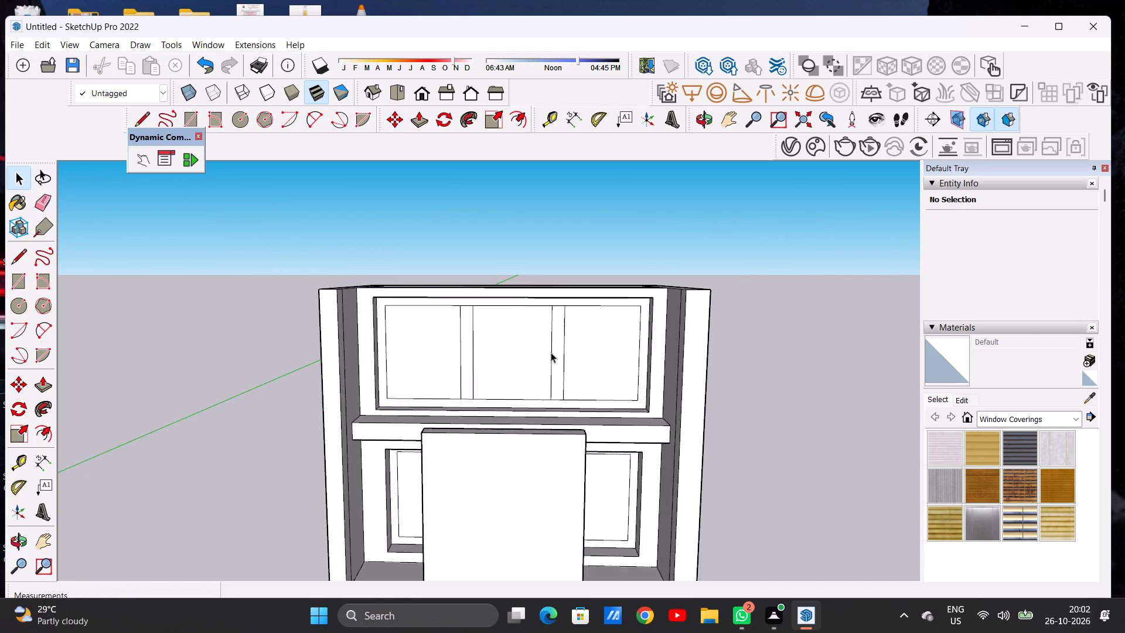
middle_click_drag(546, 358, 524, 353)
scroll(551, 336, "down", 4)
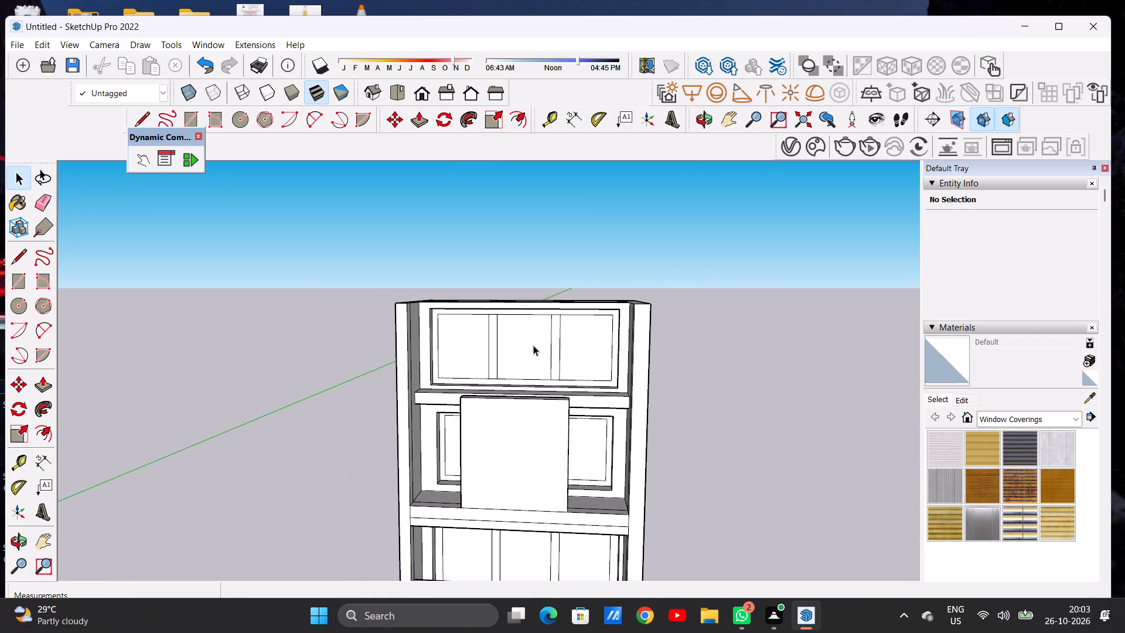
scroll(514, 358, "down", 2)
middle_click_drag(517, 359, 499, 481)
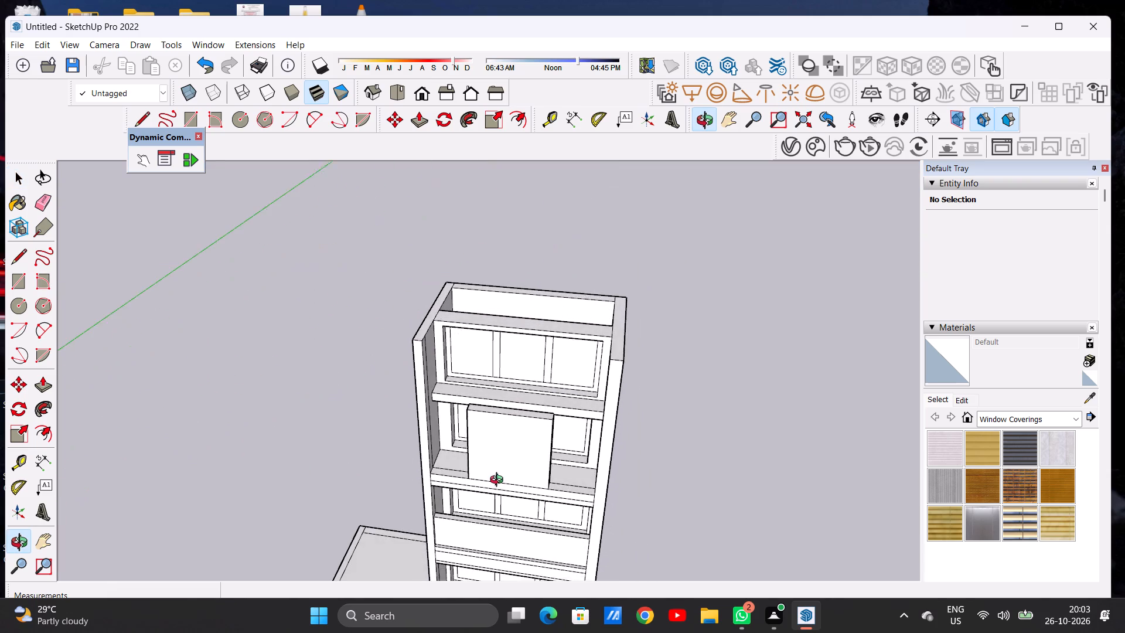
middle_click_drag(499, 481, 500, 483)
scroll(512, 417, "up", 8)
middle_click_drag(528, 409, 352, 423)
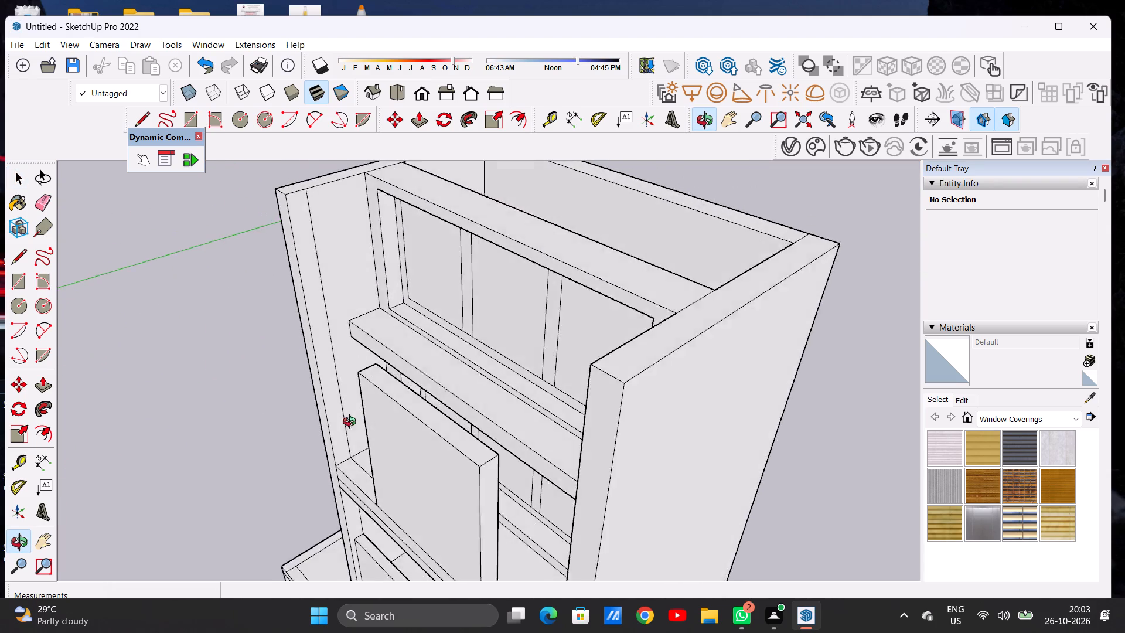
middle_click_drag(352, 423, 541, 397)
middle_click_drag(533, 398, 329, 426)
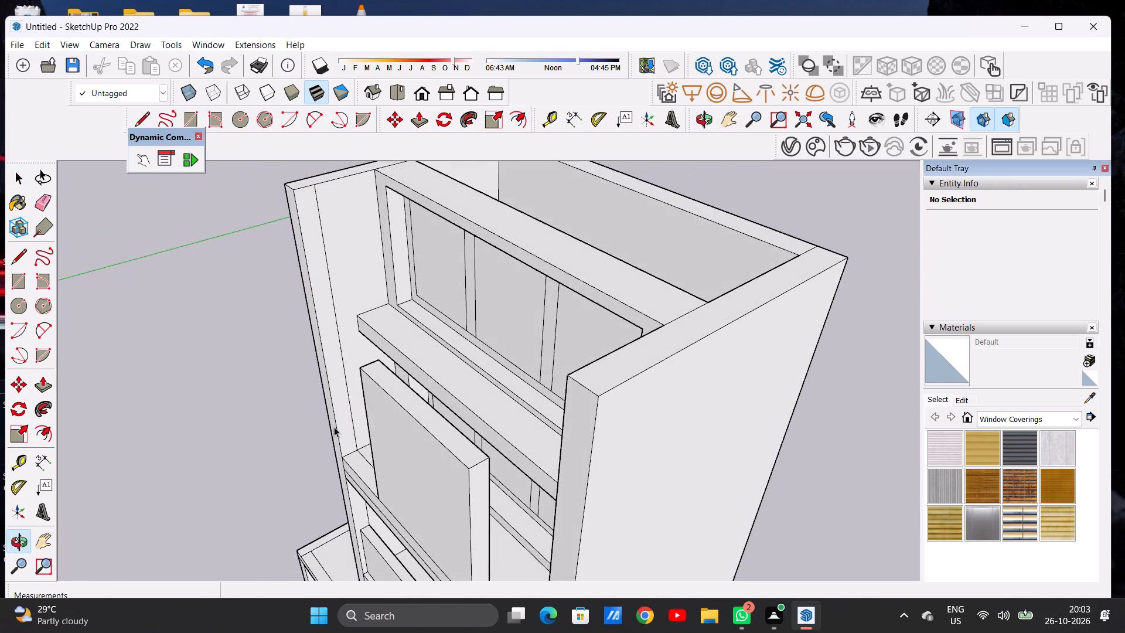
scroll(459, 435, "up", 7)
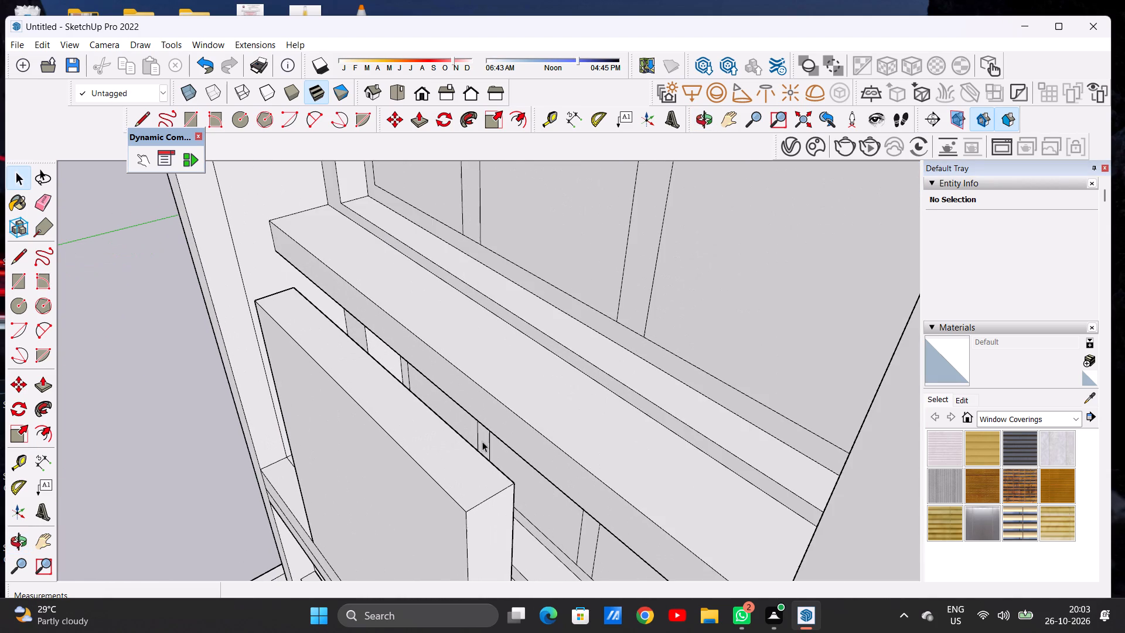
key("p")
scroll(506, 440, "up", 4)
left_click(516, 435)
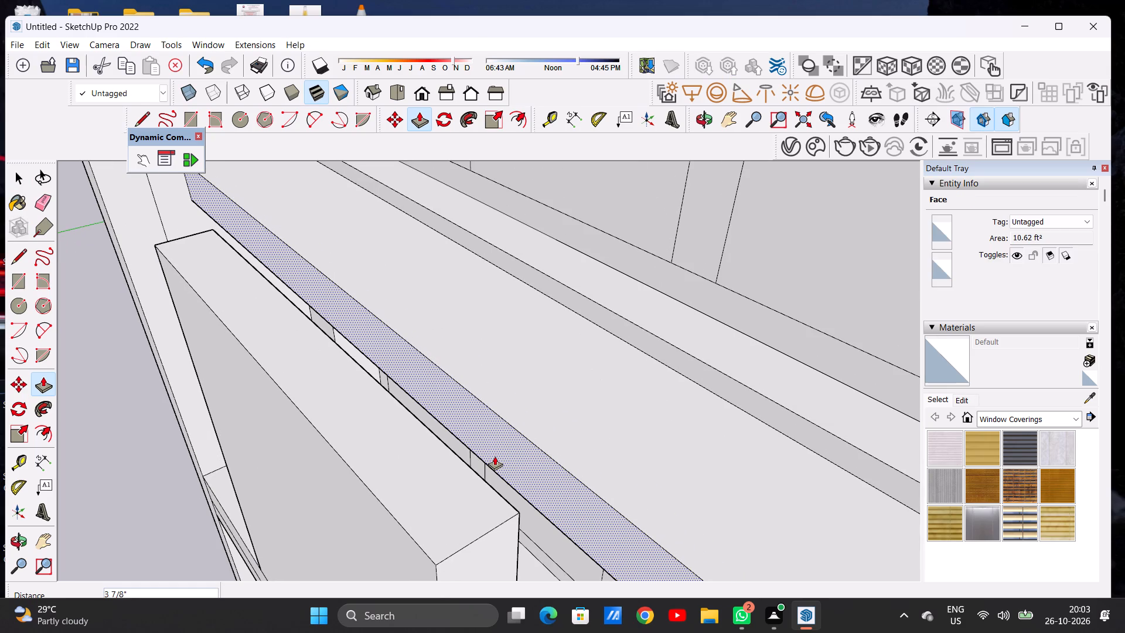
left_click(495, 456)
key("space")
scroll(524, 426, "down", 6)
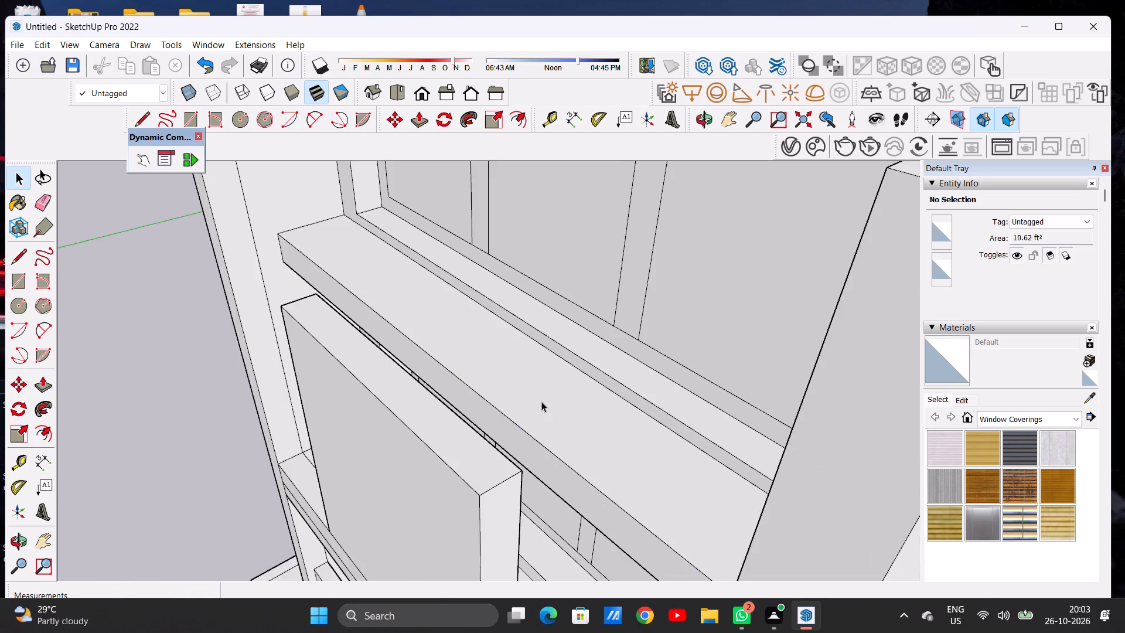
Move the floor face of the open compartment behind the top panel straight up about 5' 10" to cap the cabinet top.
scroll(541, 401, "down", 2)
scroll(541, 401, "up", 1)
scroll(541, 401, "down", 5)
middle_click_drag(456, 414, 667, 371)
scroll(486, 409, "down", 6)
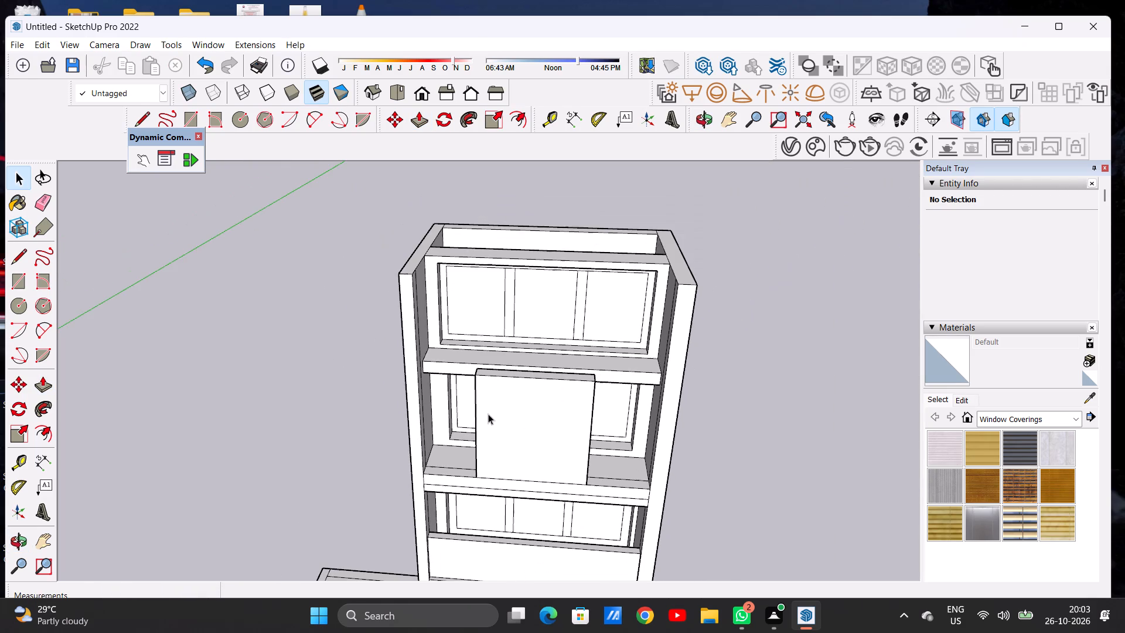
middle_click_drag(531, 410, 476, 444)
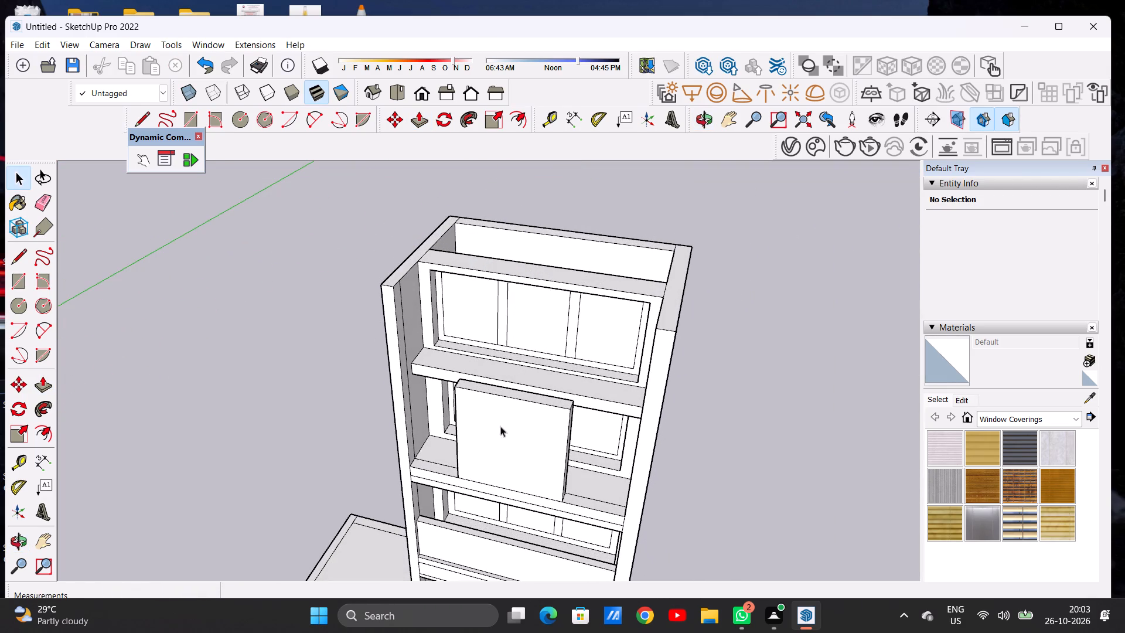
middle_click_drag(554, 365, 396, 460)
middle_click_drag(516, 341, 434, 410)
scroll(507, 393, "up", 8)
double_click(515, 393)
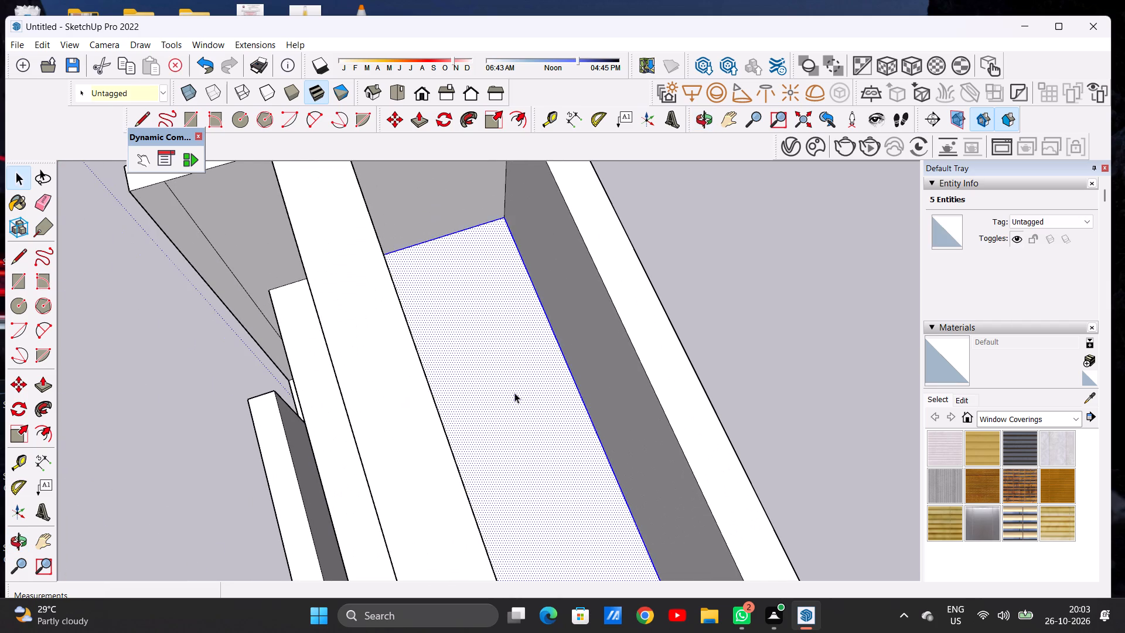
scroll(509, 425, "down", 10)
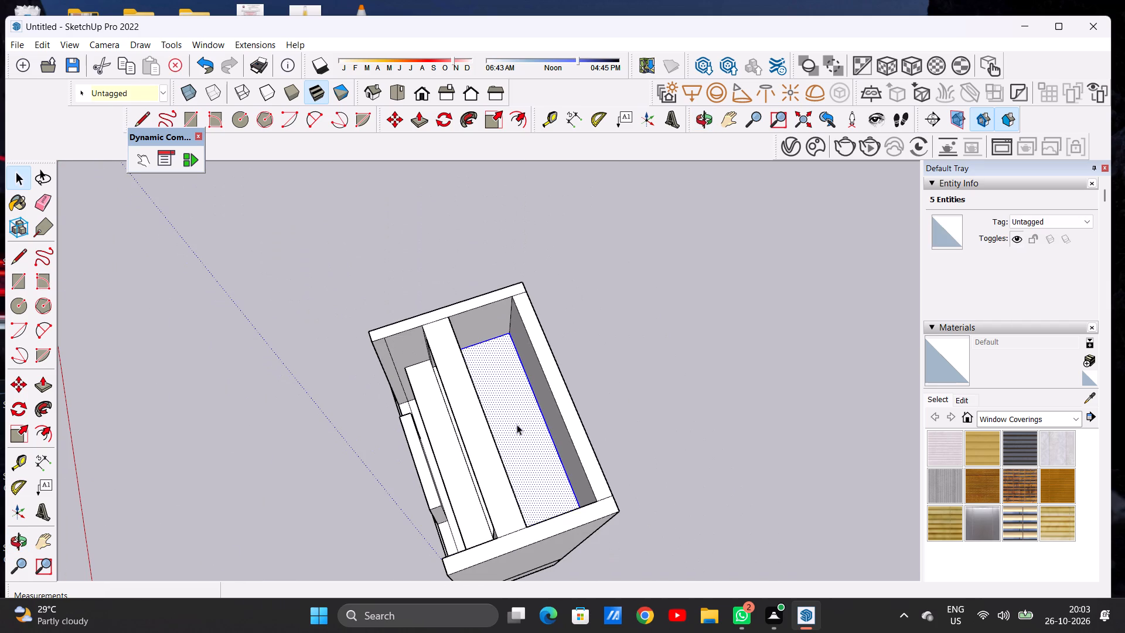
key("m")
scroll(481, 448, "down", 5)
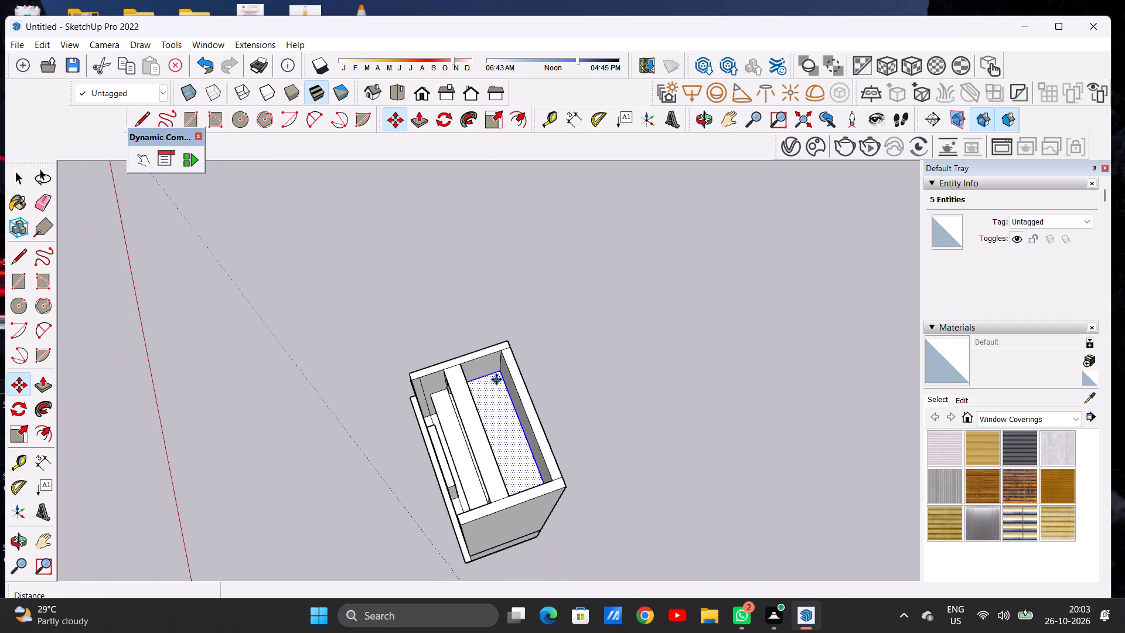
scroll(496, 379, "up", 6)
scroll(500, 379, "down", 1)
scroll(502, 379, "up", 11)
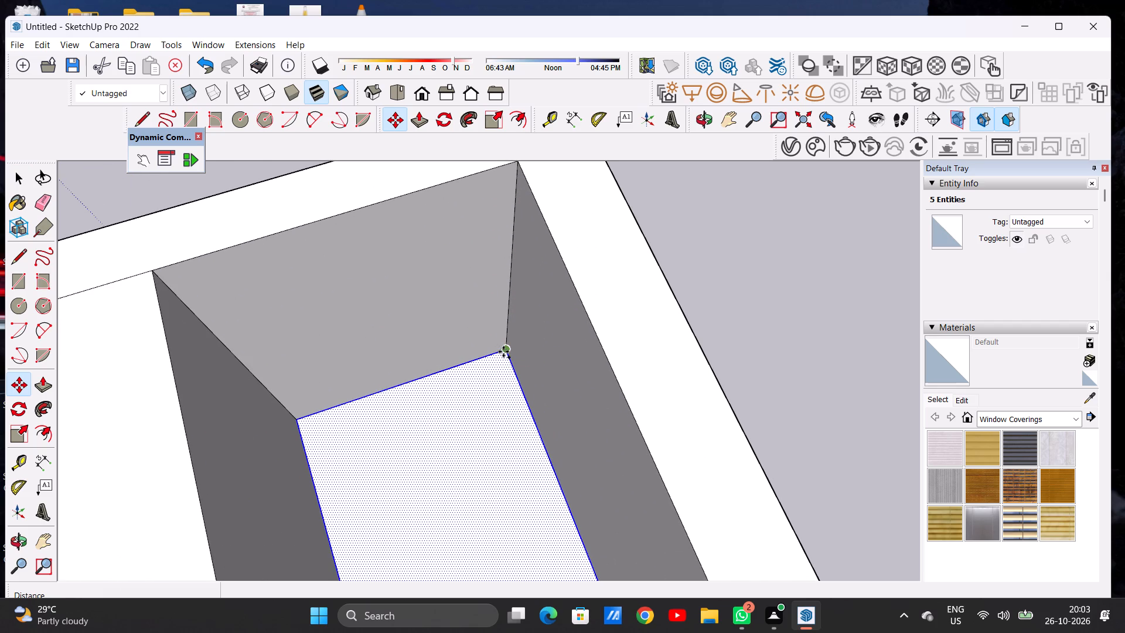
left_click(503, 352)
scroll(502, 223, "down", 9)
scroll(504, 200, "up", 5)
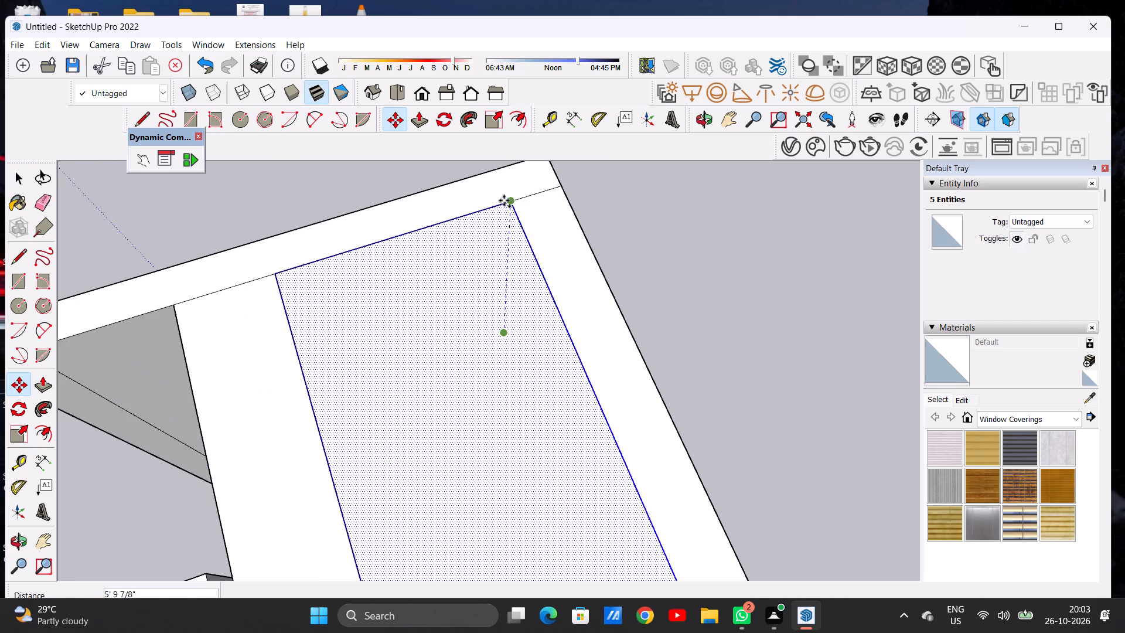
left_click(507, 206)
key("space")
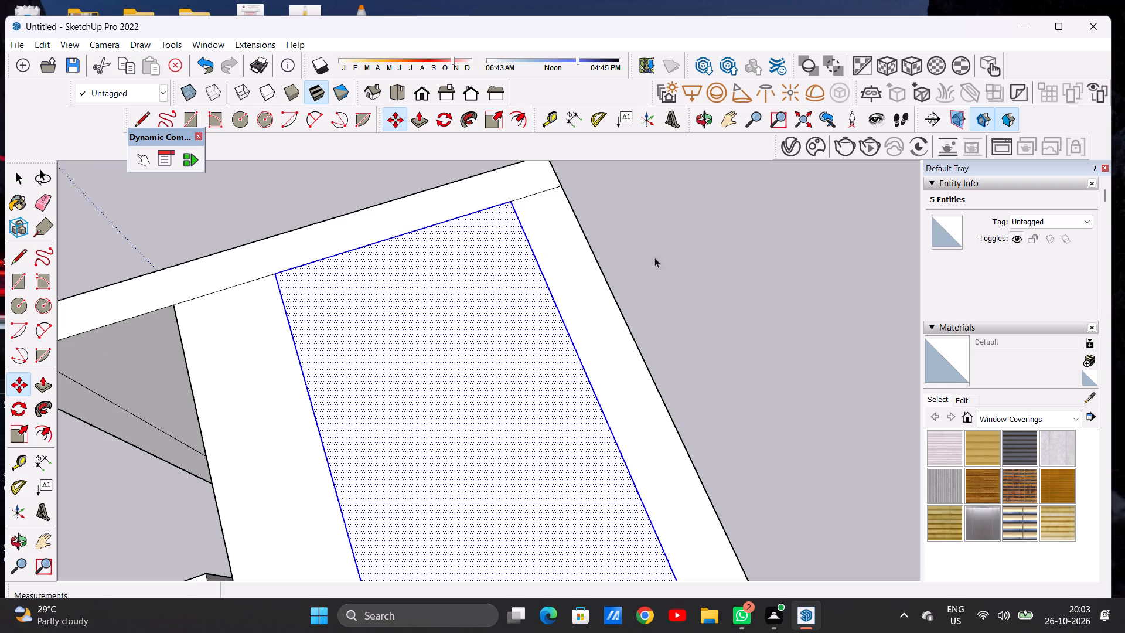
left_click(749, 271)
Examine the cabinet's capped top, divided top panel and extended shelf from several angles.
scroll(593, 285, "down", 17)
scroll(582, 263, "up", 1)
scroll(581, 265, "down", 2)
middle_click_drag(546, 380, 575, 275)
scroll(545, 336, "down", 6)
scroll(579, 267, "up", 3)
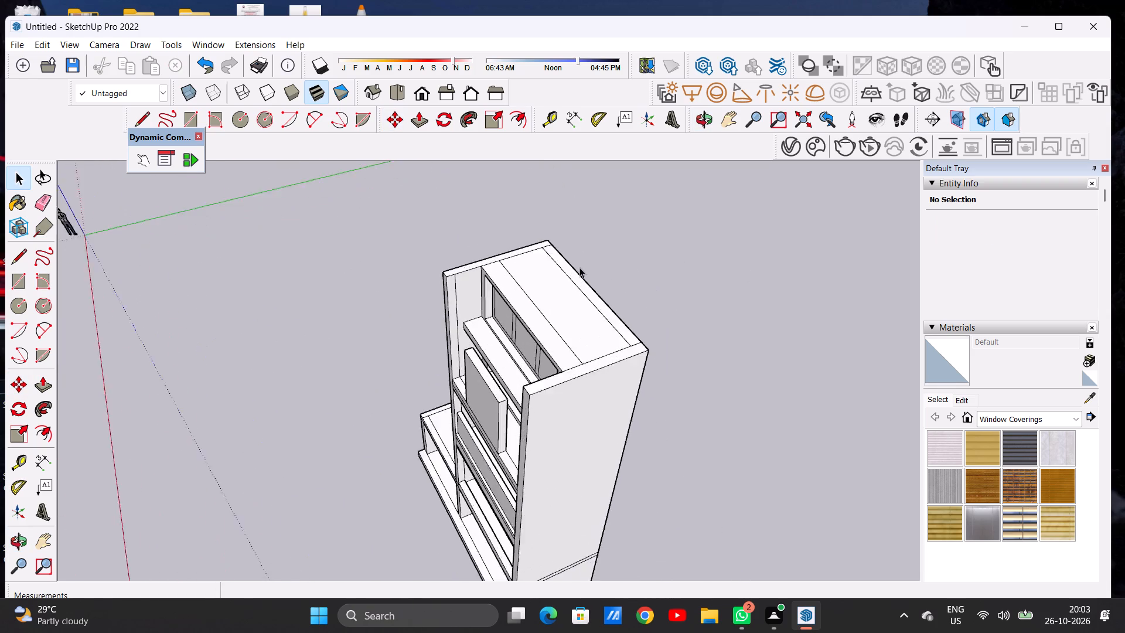
scroll(579, 267, "up", 4)
middle_click_drag(536, 344, 598, 254)
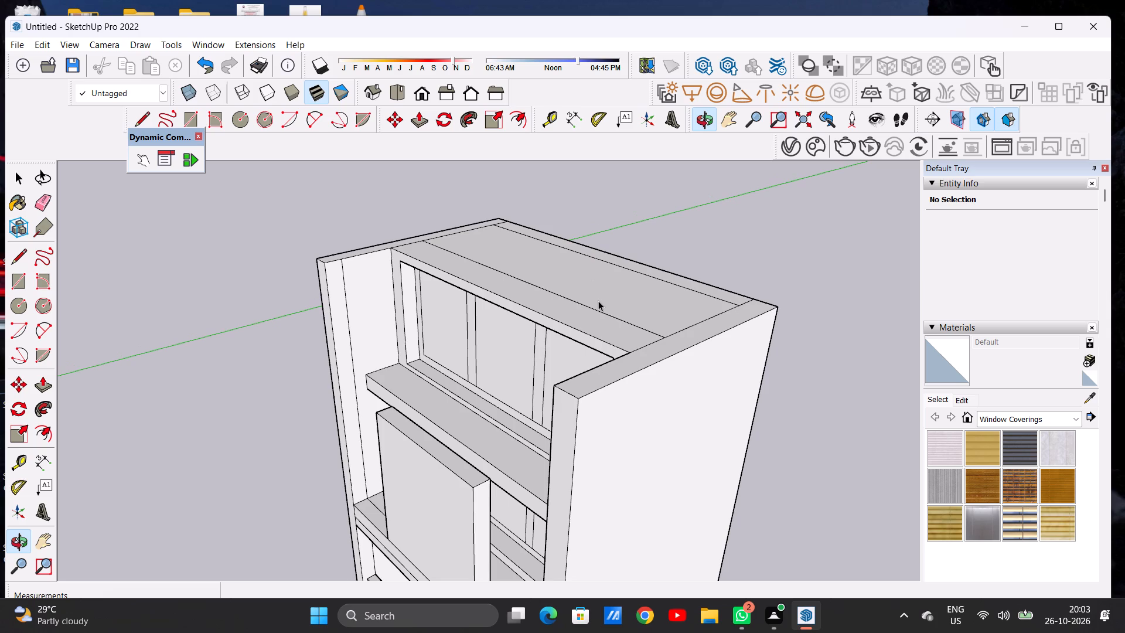
key("p")
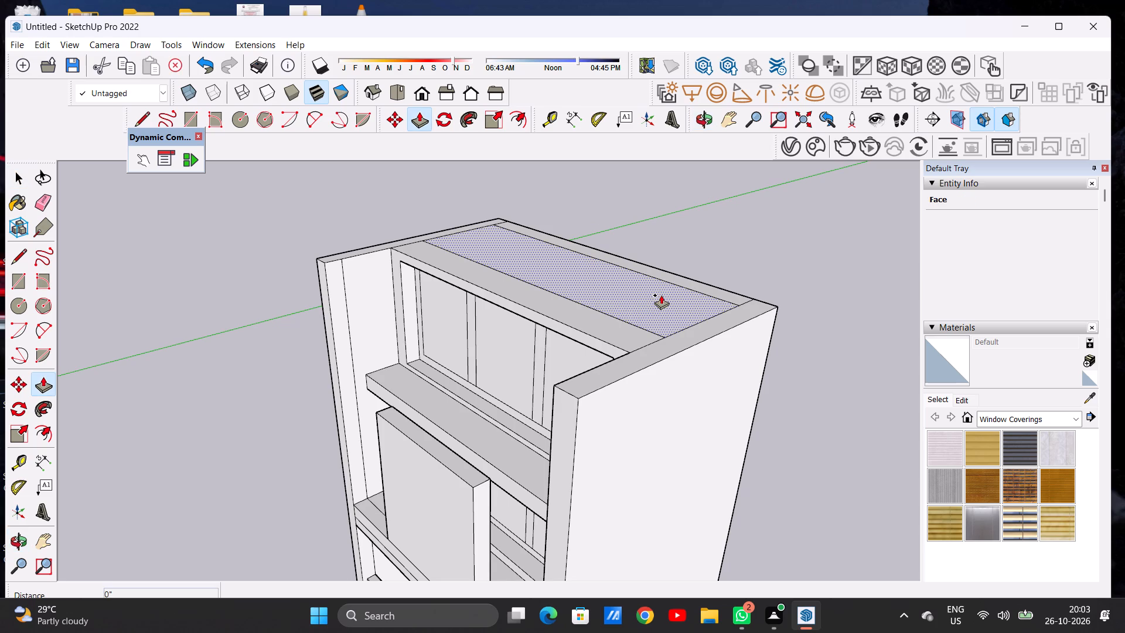
key("space")
scroll(647, 316, "down", 4)
middle_click_drag(578, 343, 578, 342)
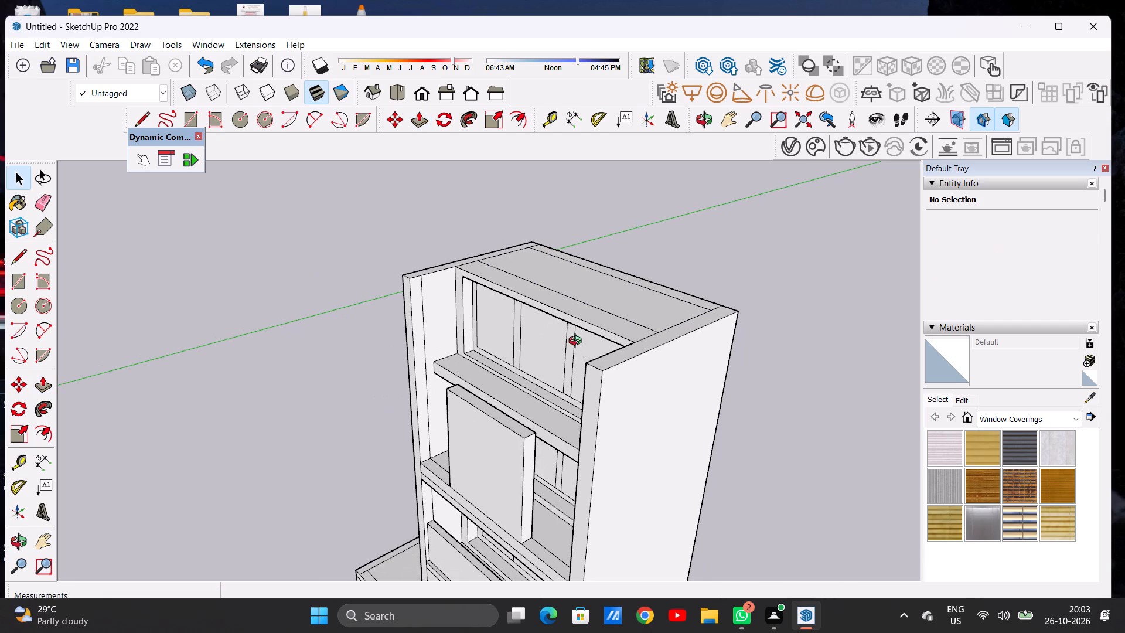
middle_click_drag(578, 342, 593, 382)
scroll(613, 369, "up", 5)
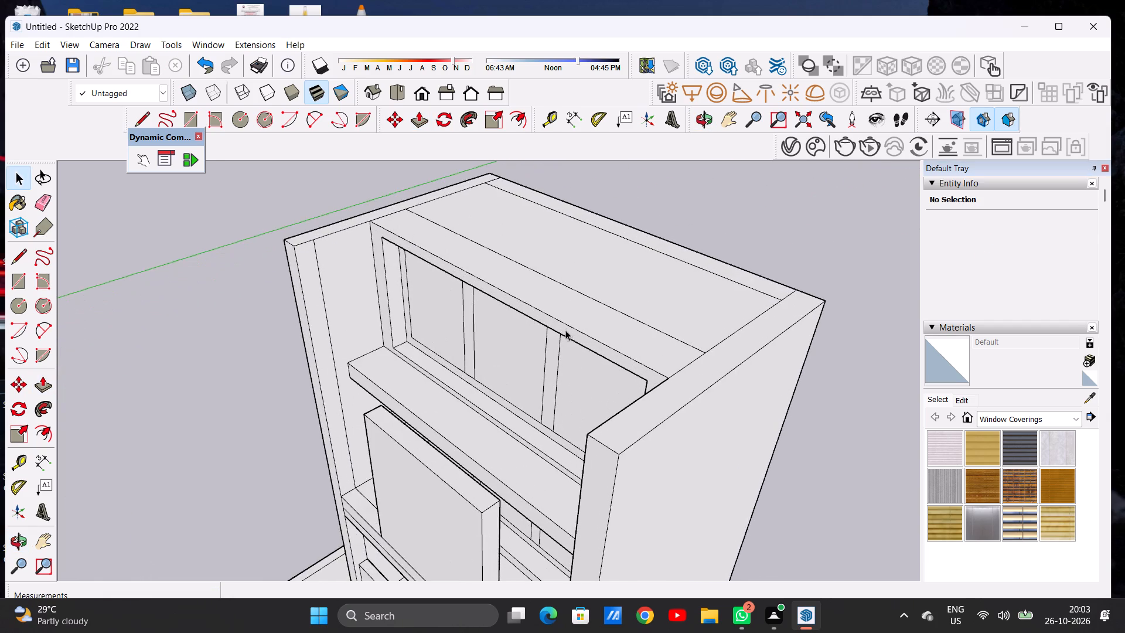
scroll(564, 322, "down", 5)
middle_click_drag(568, 382, 546, 332)
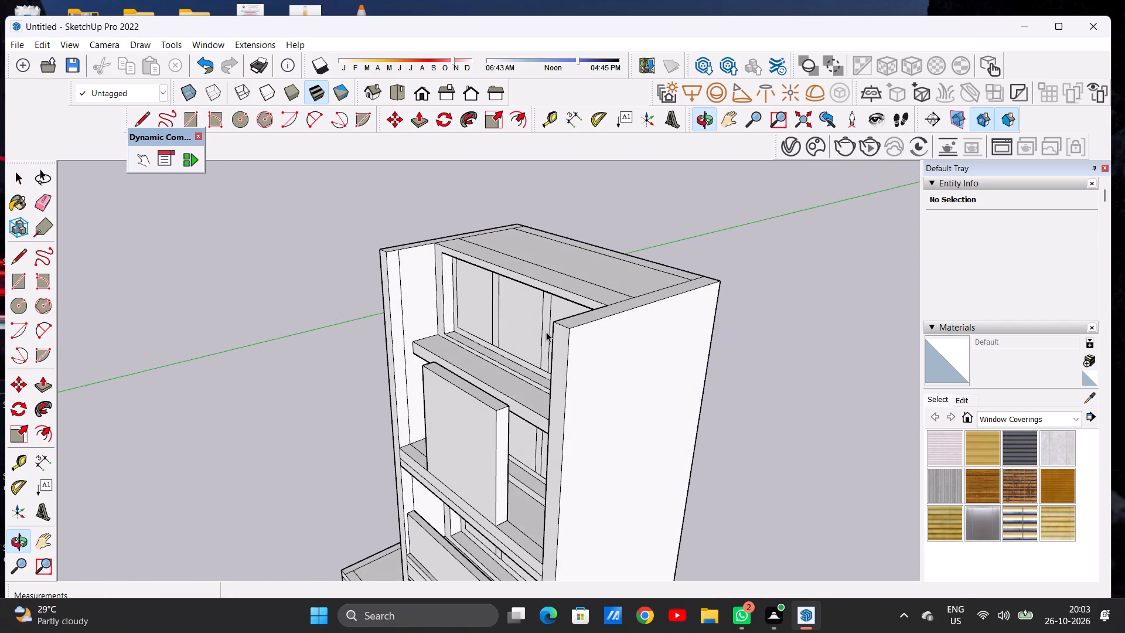
scroll(618, 285, "up", 6)
scroll(585, 302, "down", 6)
middle_click_drag(516, 318, 646, 321)
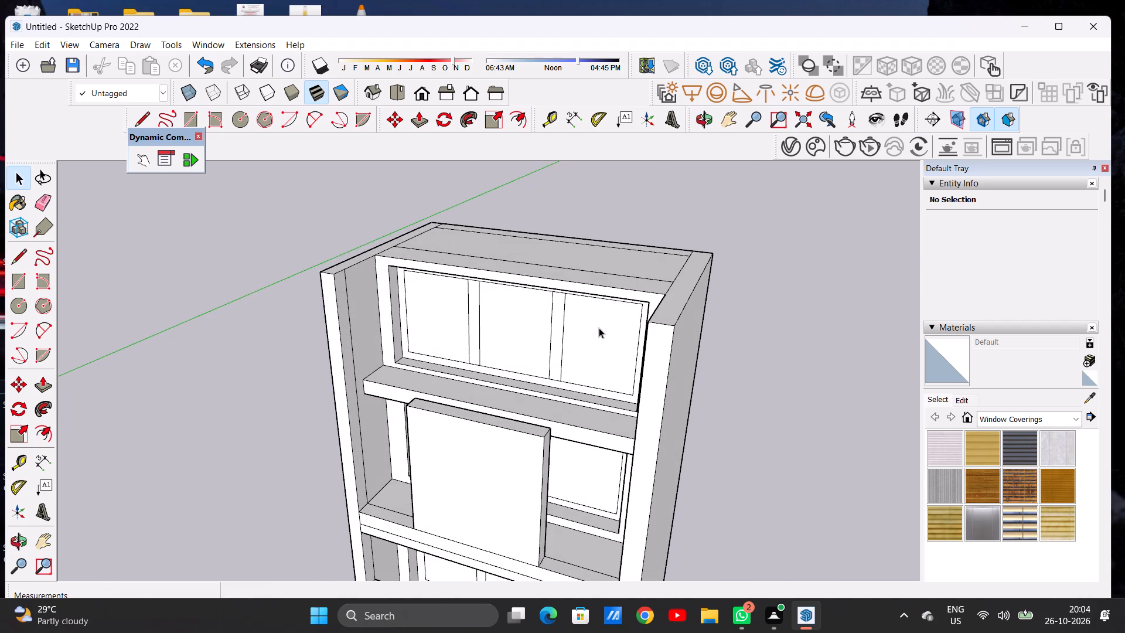
scroll(560, 282, "down", 3)
scroll(588, 305, "up", 7)
middle_click_drag(596, 311, 551, 310)
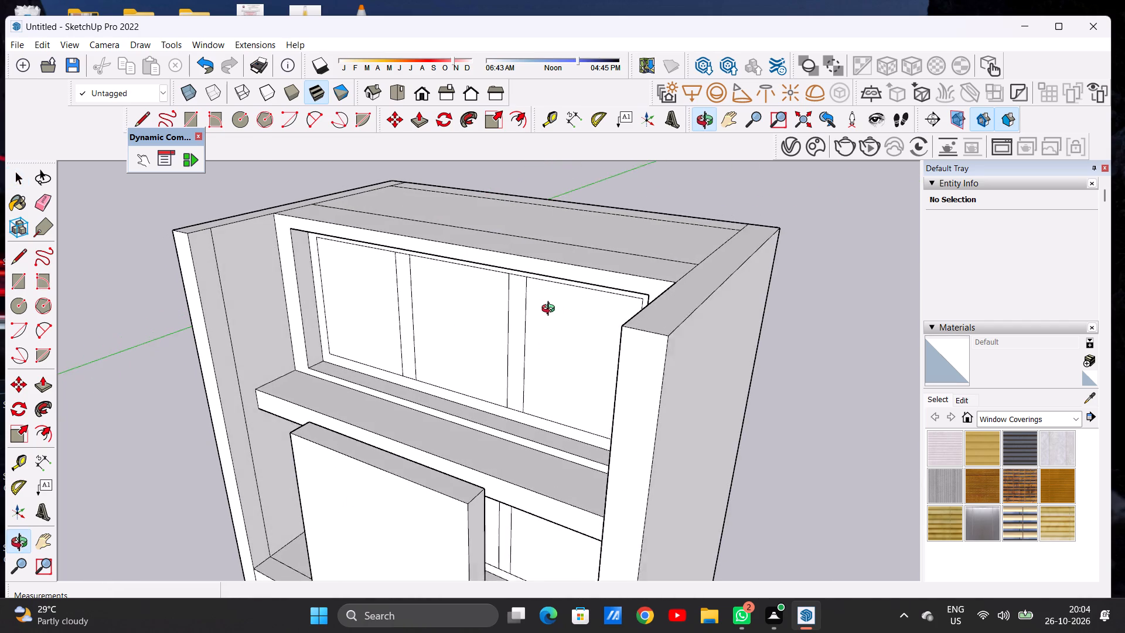
middle_click_drag(551, 310, 534, 314)
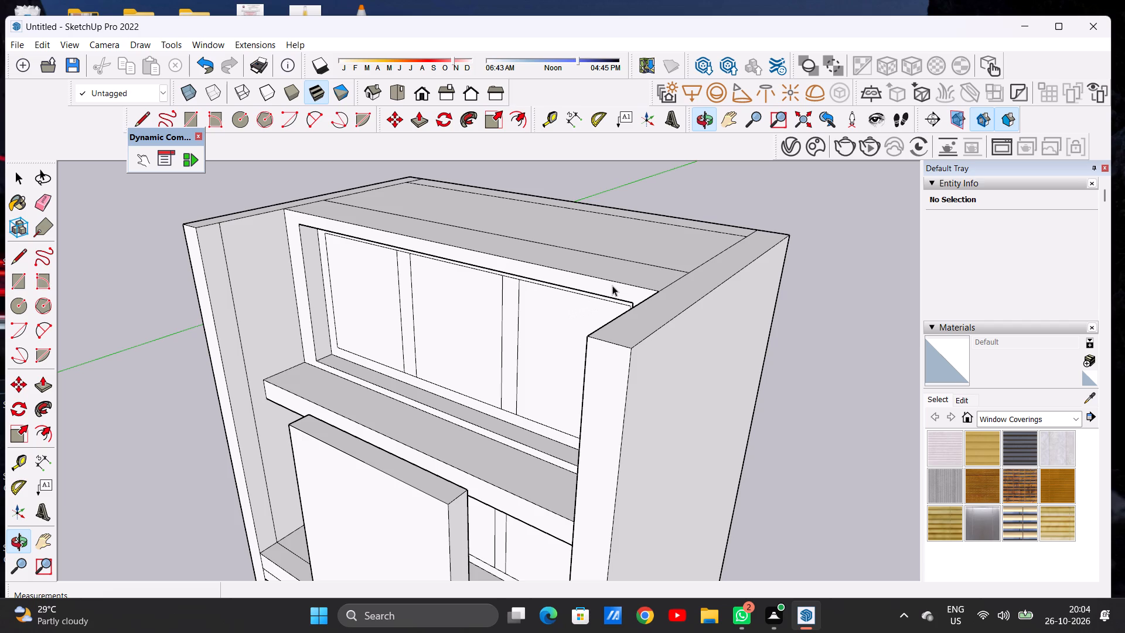
Examine the cabinet's top, side panels and recessed top panel from several angles.
scroll(633, 263, "down", 7)
scroll(618, 267, "up", 6)
middle_click_drag(609, 280, 614, 295)
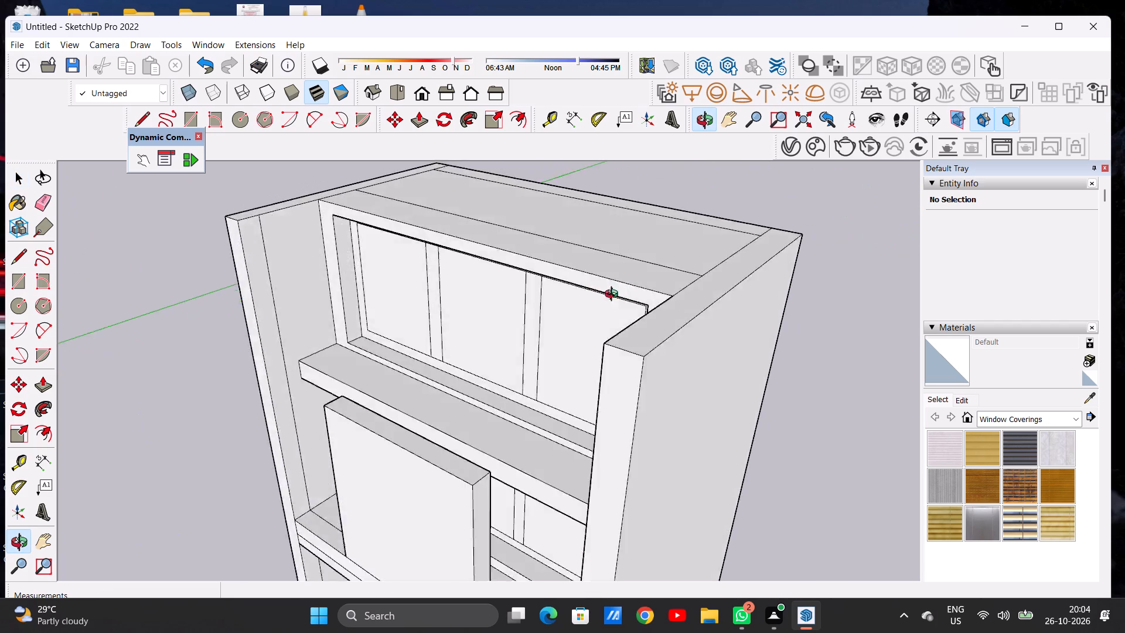
middle_click_drag(614, 295, 670, 283)
scroll(634, 253, "down", 5)
middle_click_drag(613, 275, 406, 336)
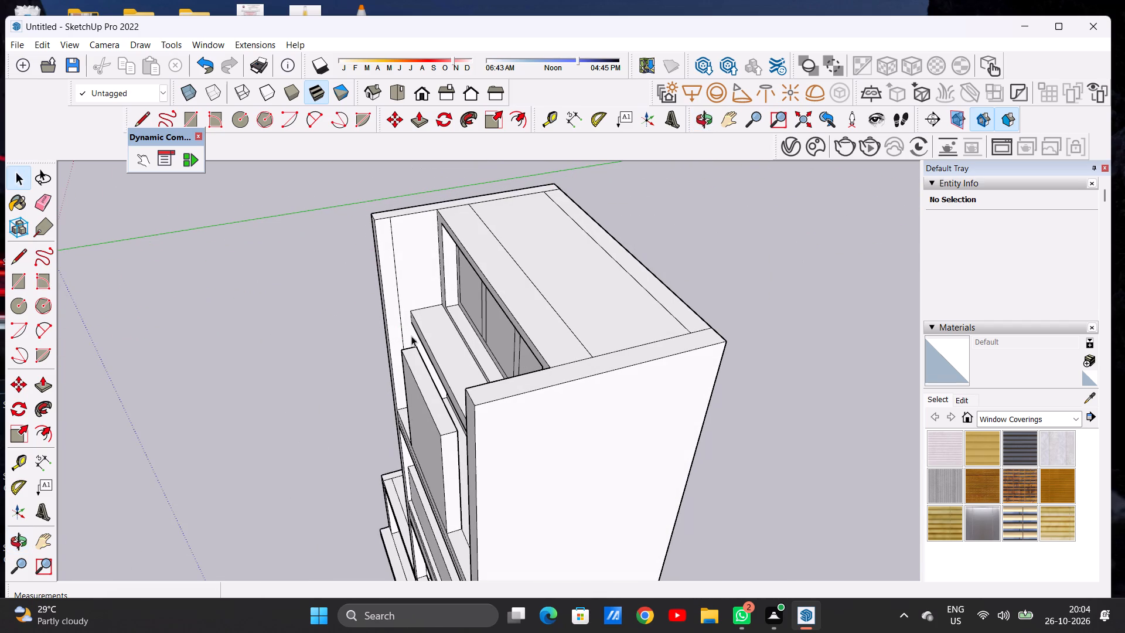
scroll(546, 288, "down", 8)
scroll(518, 311, "up", 5)
middle_click_drag(505, 316, 605, 234)
scroll(601, 234, "up", 6)
scroll(562, 273, "down", 5)
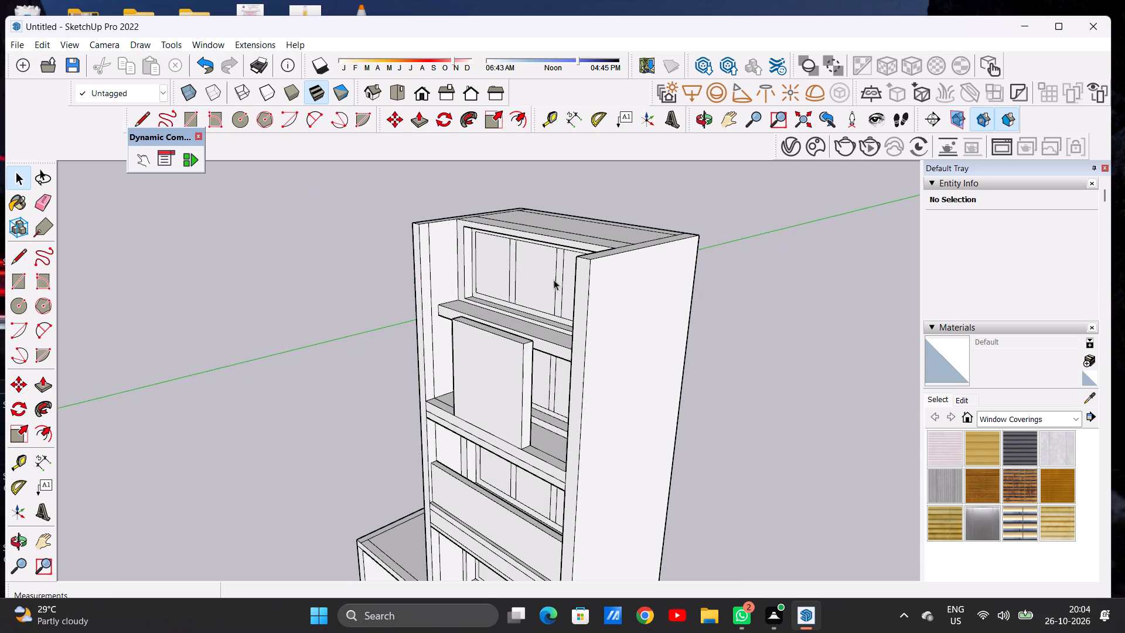
scroll(554, 280, "down", 1)
middle_click_drag(571, 237, 495, 335)
scroll(529, 271, "down", 6)
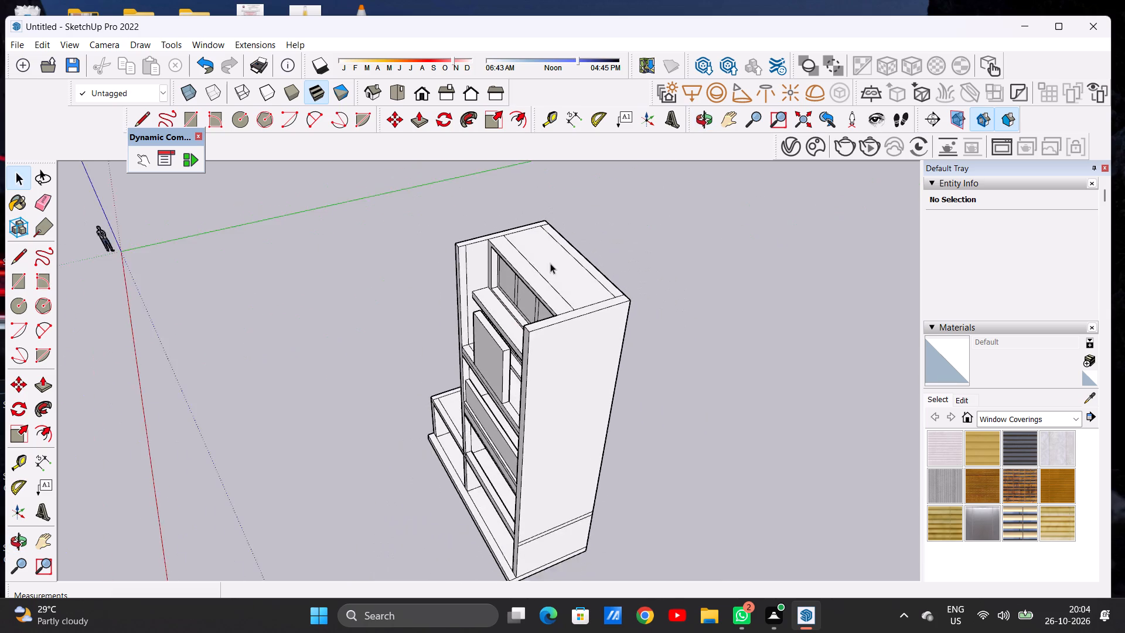
Push/Pull the rear face of the cabinet's top, behind the recessed panel's frame, upward about 5 5/8".
scroll(551, 263, "up", 7)
key("p")
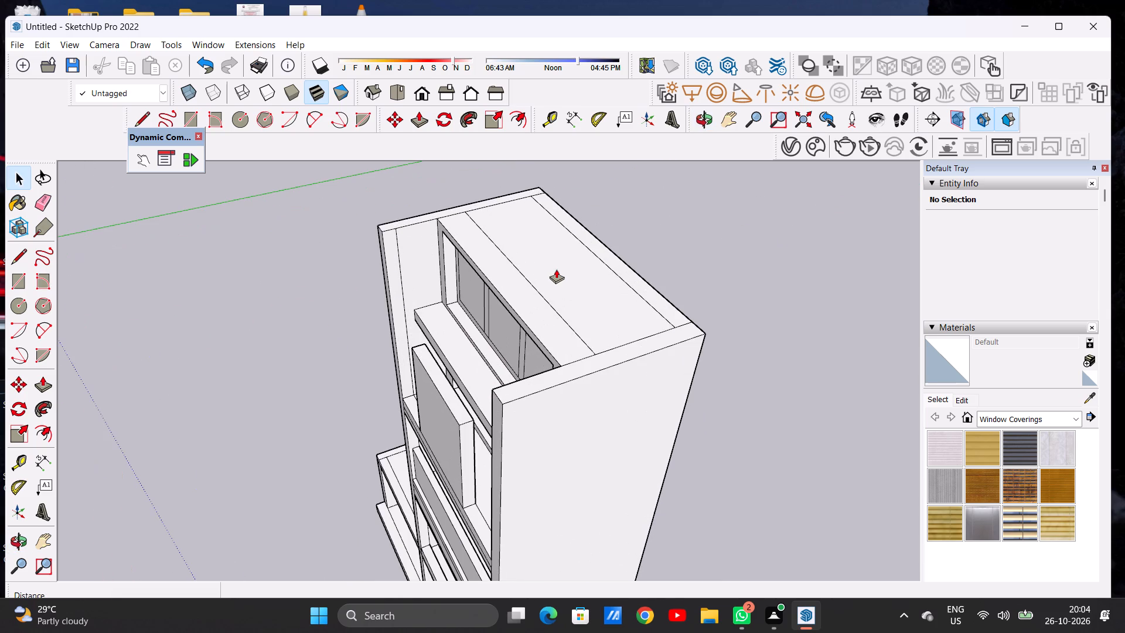
left_click(584, 309)
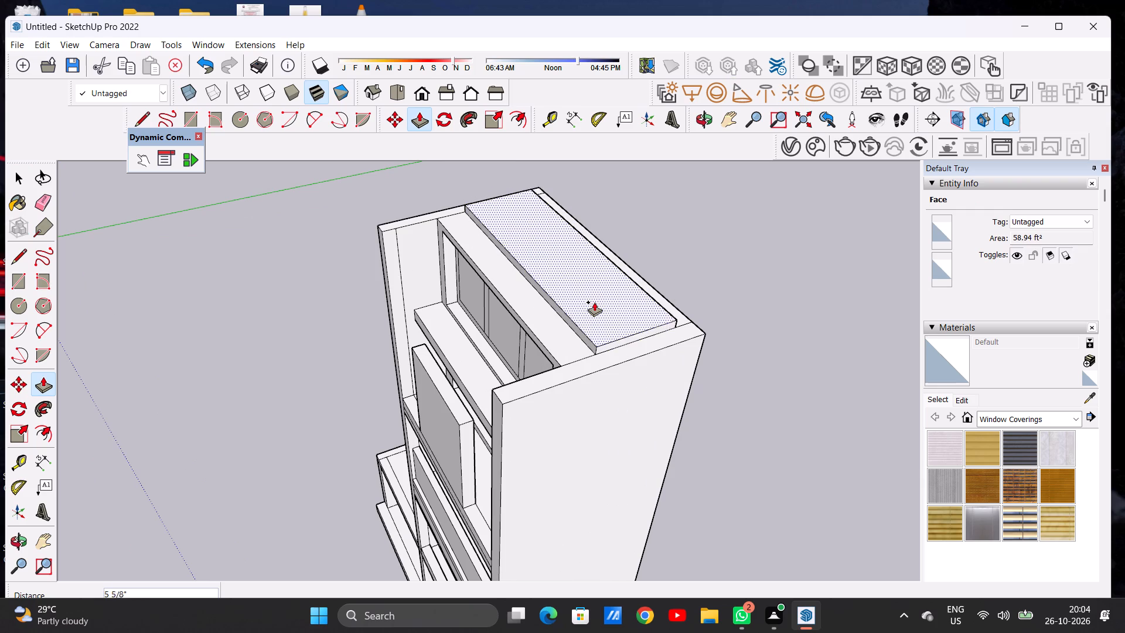
left_click(594, 301)
key("space")
Push/Pull the raised top slab's front face forward about 4' 11 15/16" to the front edge of the side panels.
middle_click_drag(536, 388, 544, 350)
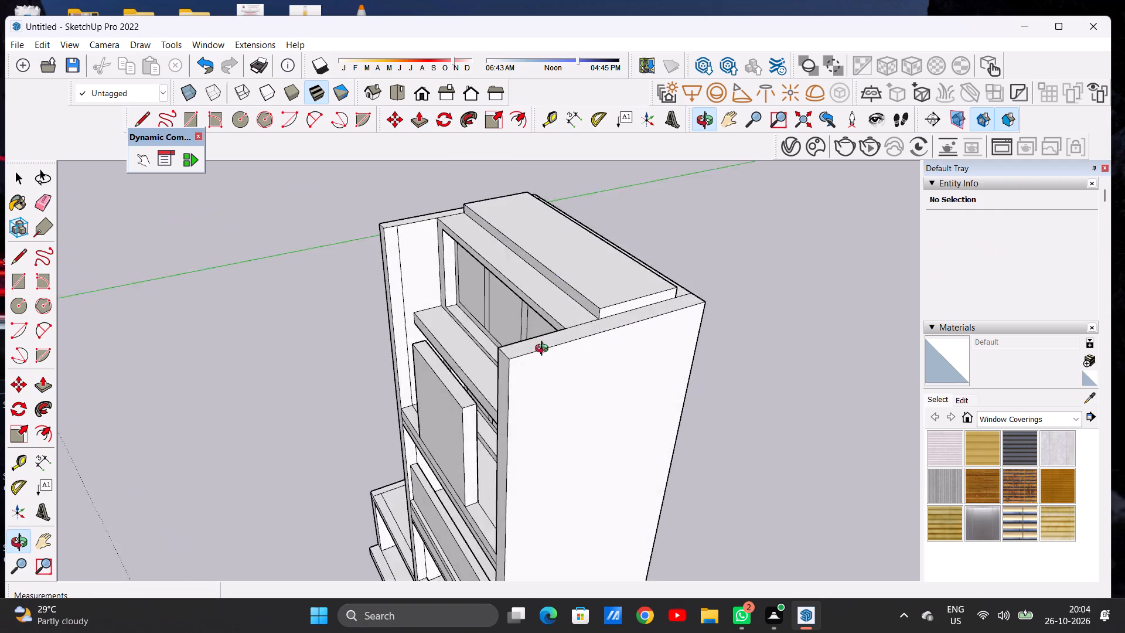
middle_click_drag(544, 350, 561, 318)
scroll(594, 287, "up", 5)
key("p")
scroll(603, 276, "up", 5)
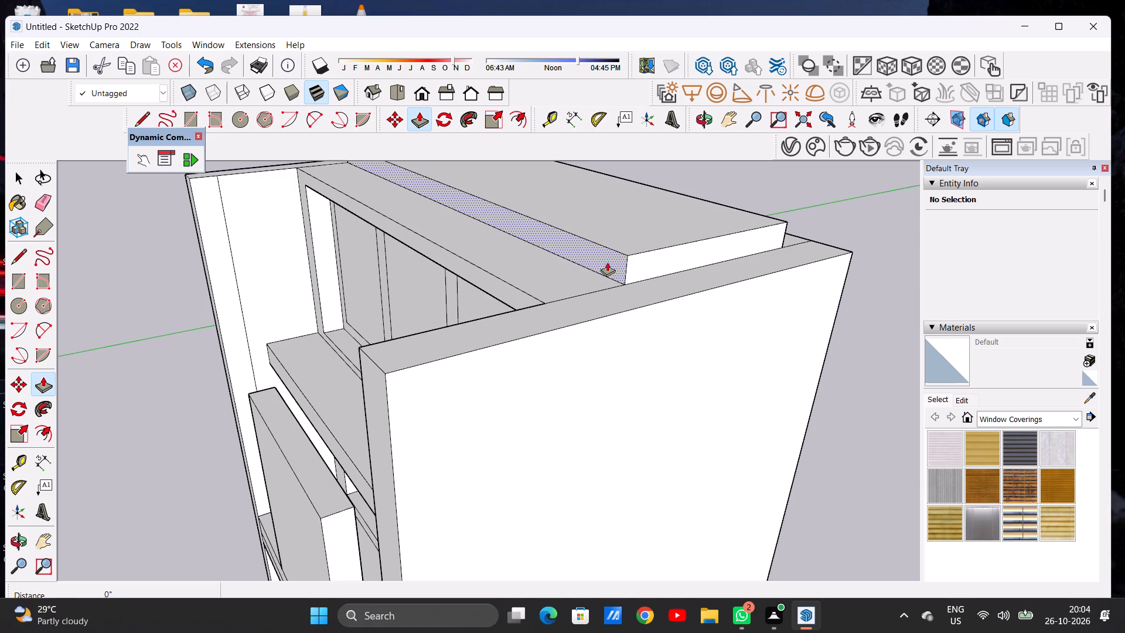
left_click(607, 262)
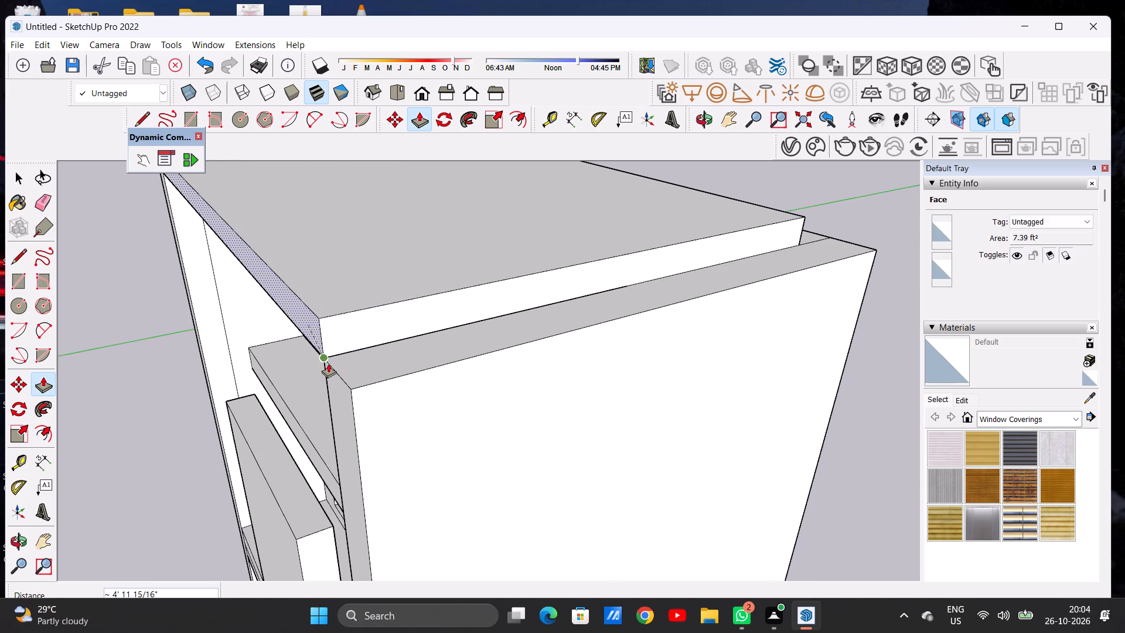
left_click(328, 363)
key("space")
Push/Pull the square front panel's top face up 5' 9 7/8" to the underside of the cabinet's top slab.
scroll(384, 359, "down", 14)
middle_click_drag(354, 339, 596, 291)
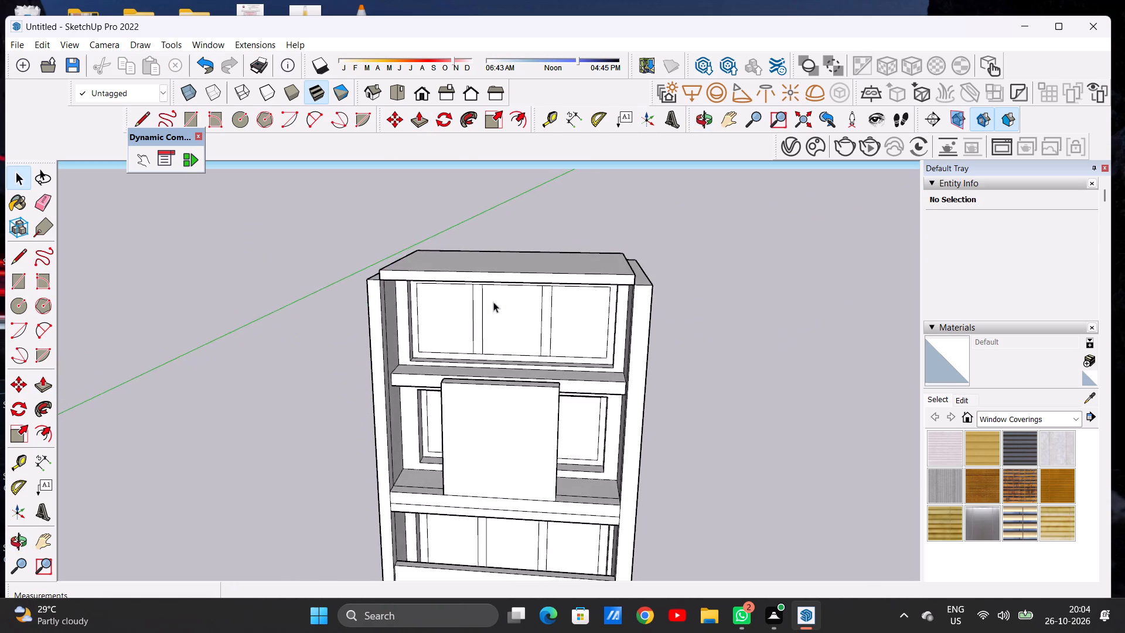
scroll(481, 309, "down", 4)
middle_click_drag(503, 326, 526, 270)
scroll(524, 283, "up", 4)
middle_click_drag(527, 288, 415, 377)
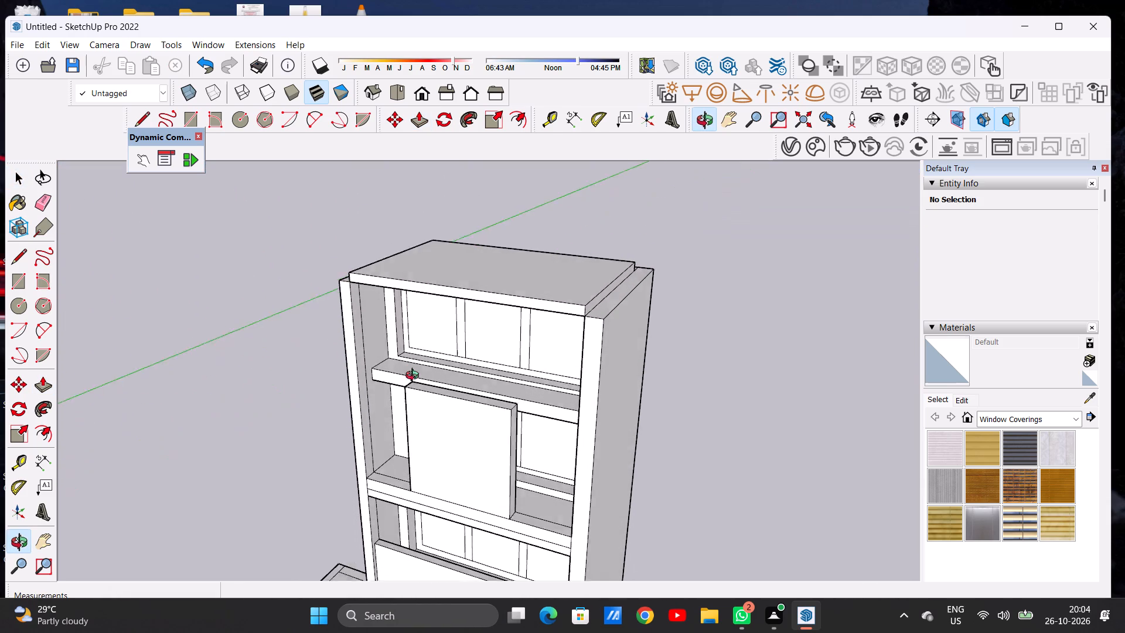
middle_click_drag(415, 377, 411, 382)
scroll(492, 329, "down", 4)
middle_click_drag(502, 341, 442, 425)
scroll(482, 405, "up", 11)
key("p")
scroll(475, 415, "up", 5)
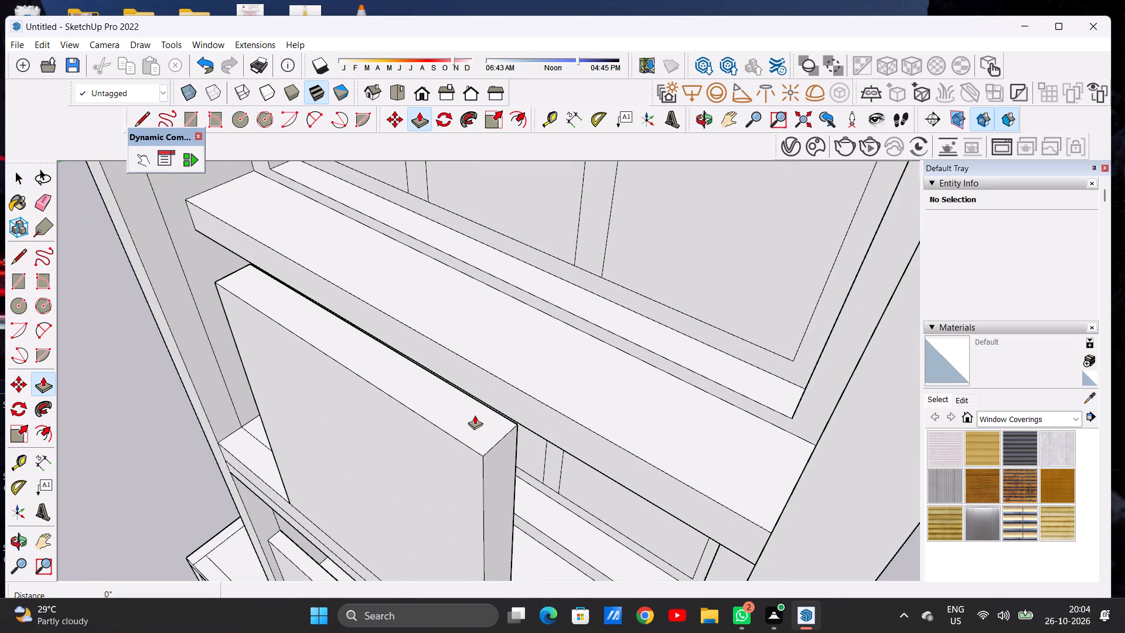
left_click(474, 431)
scroll(481, 395, "down", 3)
scroll(481, 396, "up", 1)
scroll(481, 396, "down", 11)
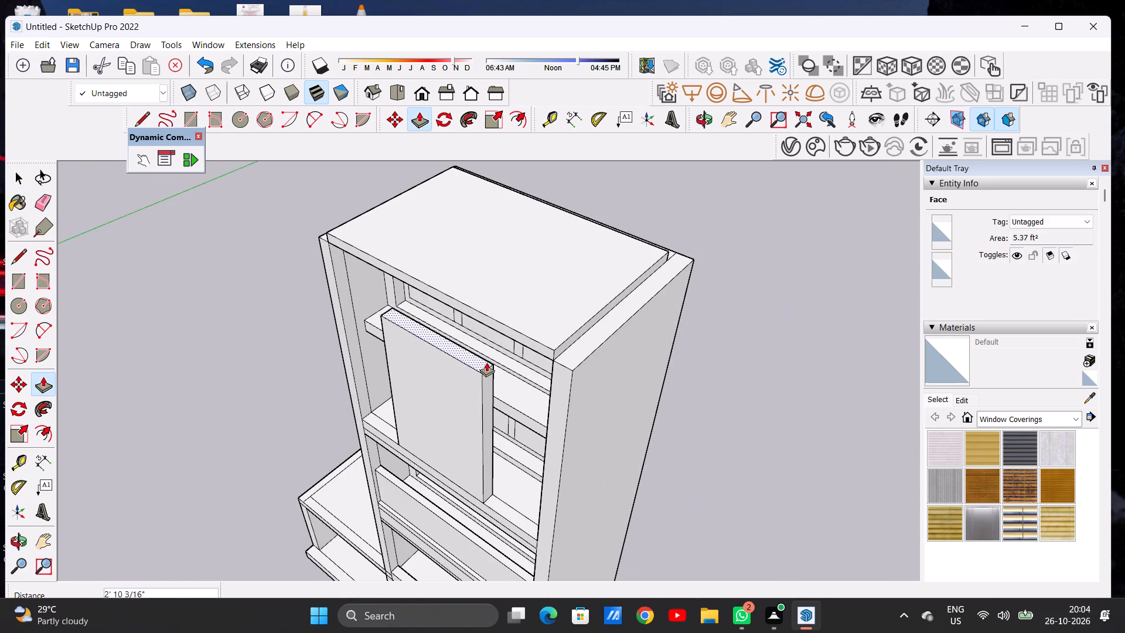
scroll(509, 321, "up", 7)
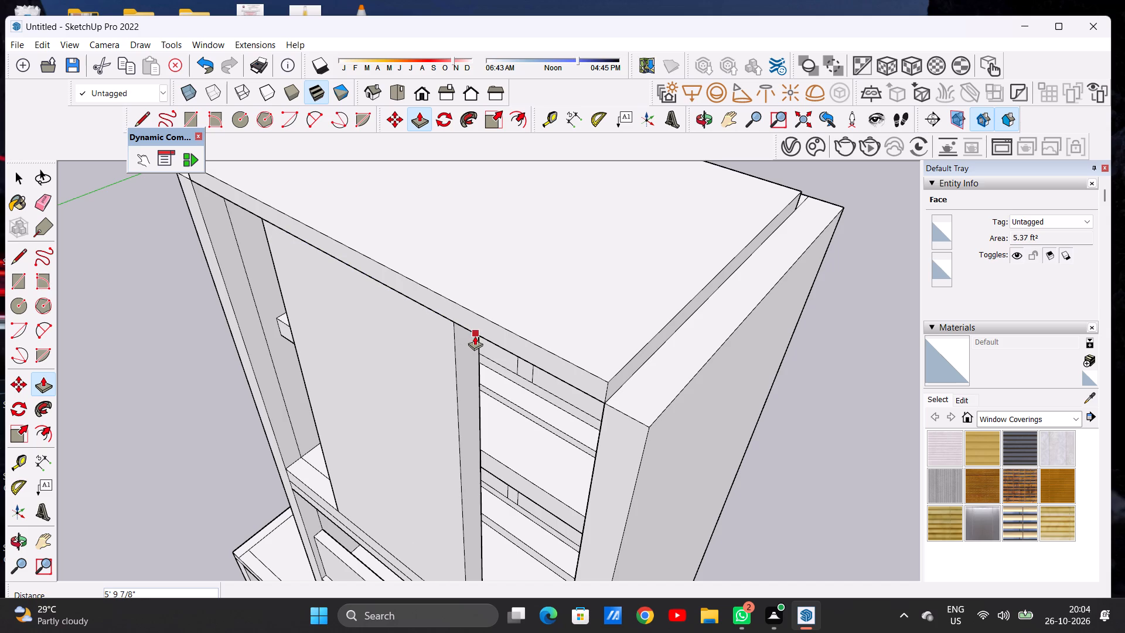
left_click(475, 336)
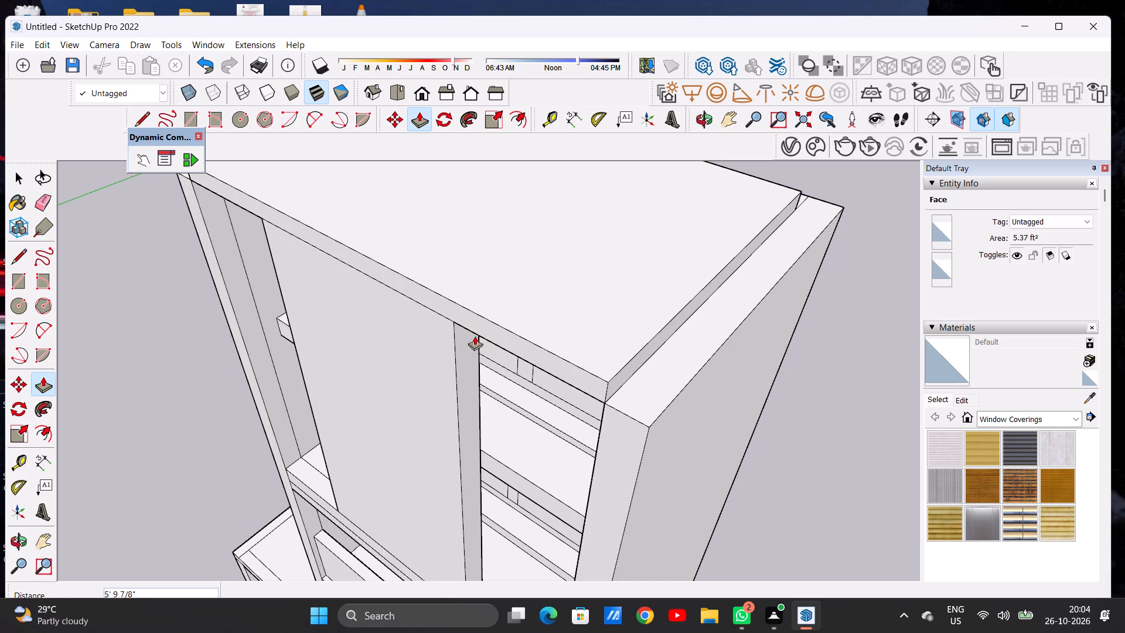
key("space")
Examine the heightened front panel and the overhanging top slab from the front and at an angle.
scroll(469, 384, "down", 9)
middle_click_drag(469, 378, 537, 314)
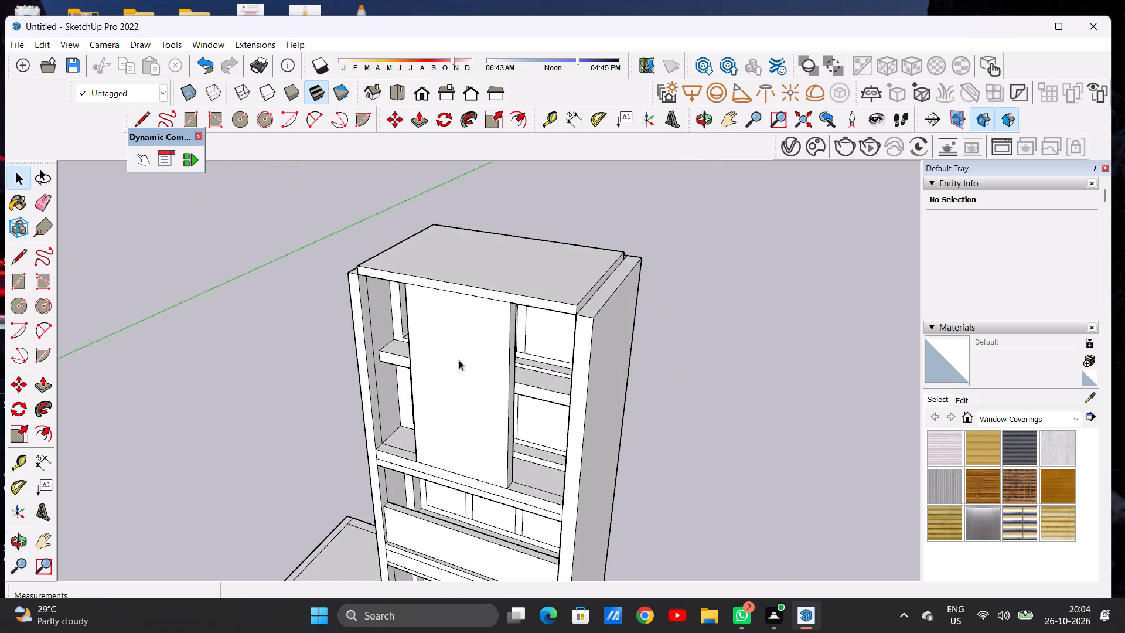
middle_click_drag(465, 349, 565, 229)
scroll(561, 242, "up", 4)
middle_click_drag(550, 288, 559, 206)
middle_click_drag(568, 214, 564, 273)
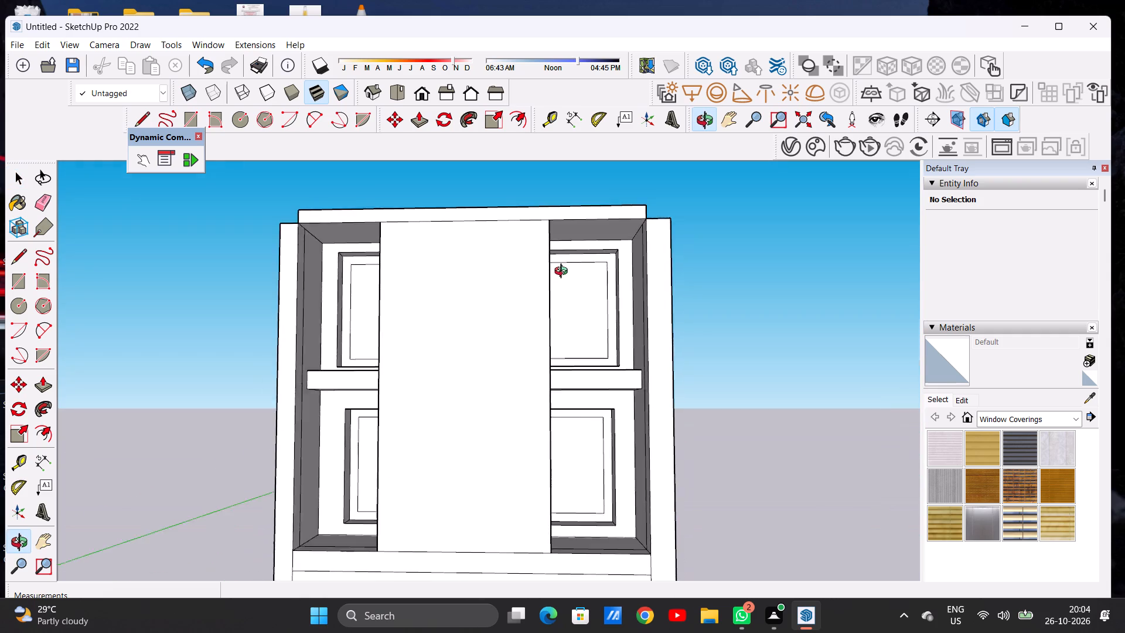
middle_click_drag(564, 273, 557, 310)
scroll(506, 336, "down", 8)
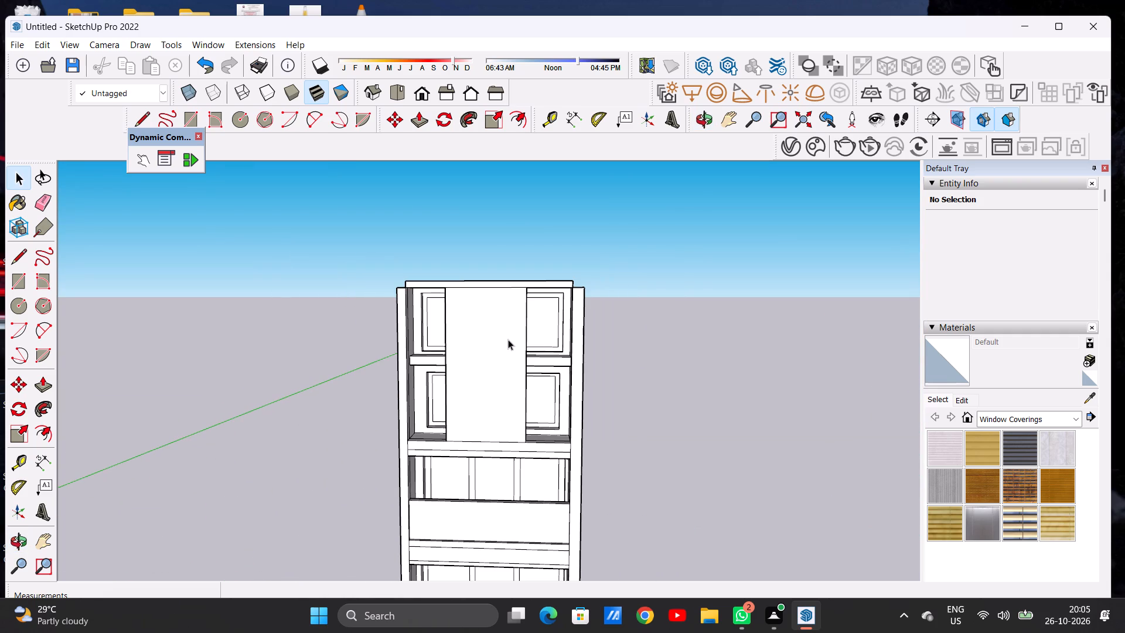
scroll(487, 342, "down", 1)
scroll(487, 342, "up", 6)
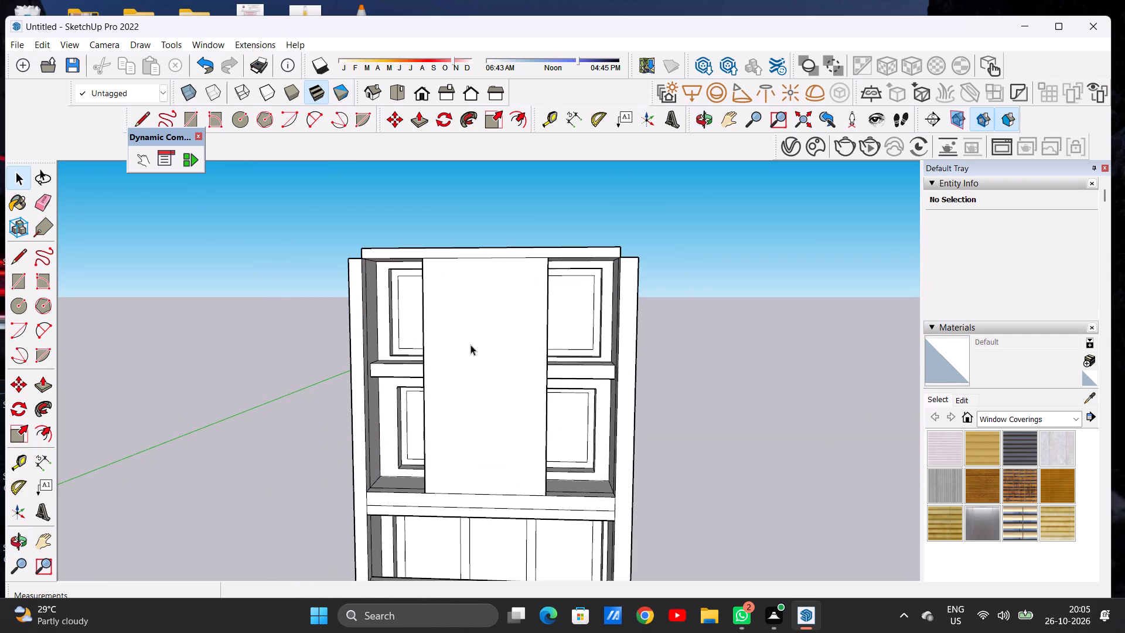
scroll(454, 358, "down", 3)
middle_click_drag(515, 315, 404, 382)
scroll(477, 307, "up", 1)
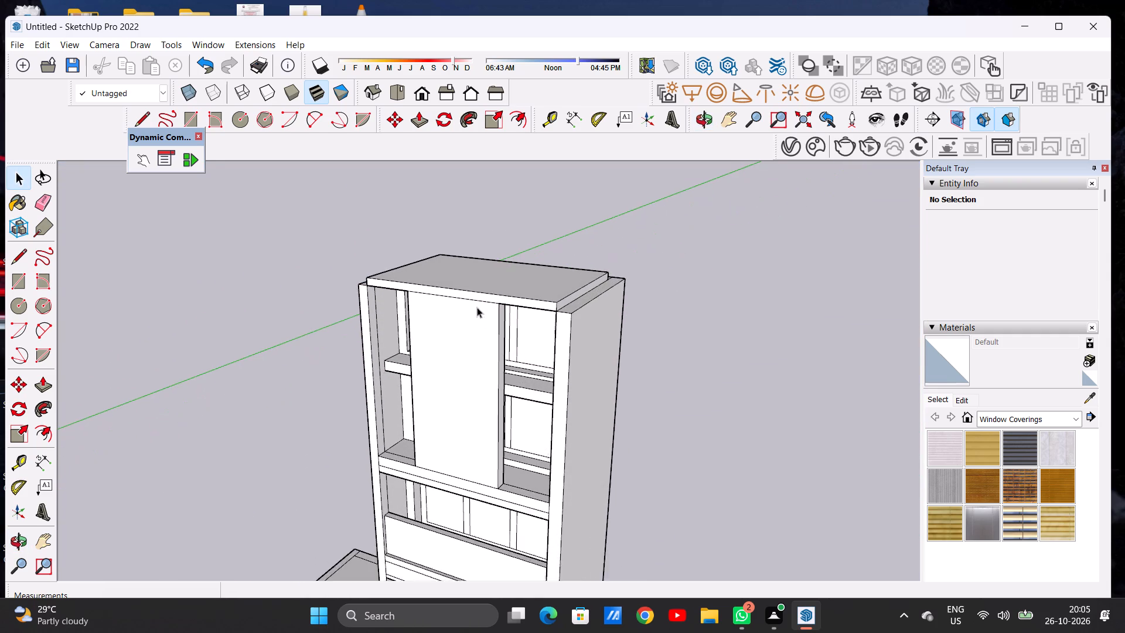
scroll(477, 307, "up", 2)
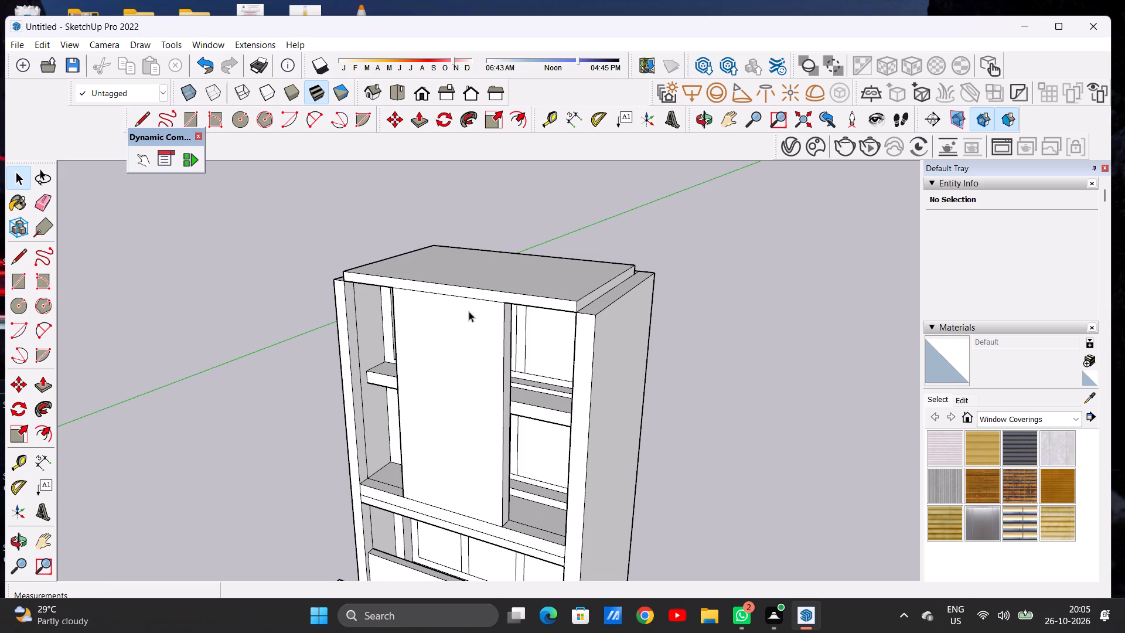
middle_click_drag(455, 327, 578, 283)
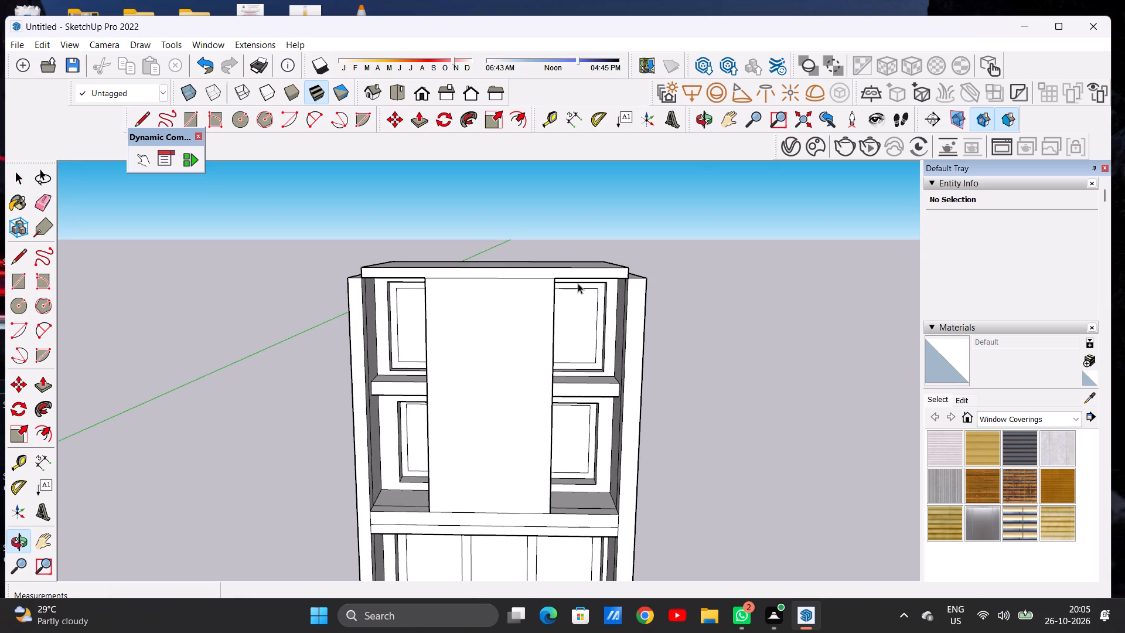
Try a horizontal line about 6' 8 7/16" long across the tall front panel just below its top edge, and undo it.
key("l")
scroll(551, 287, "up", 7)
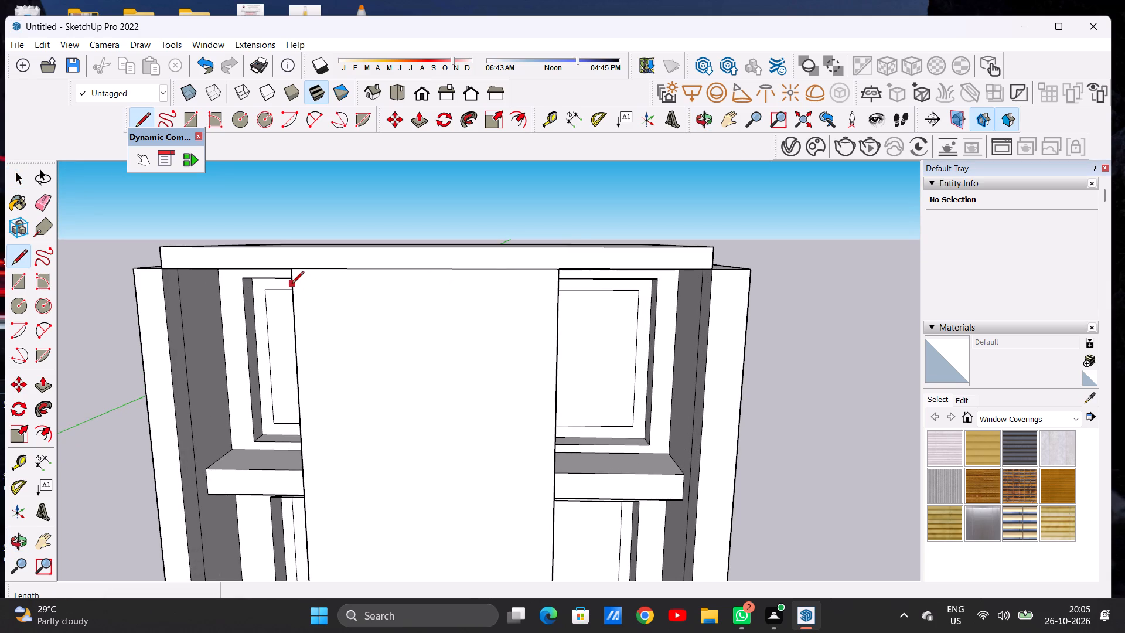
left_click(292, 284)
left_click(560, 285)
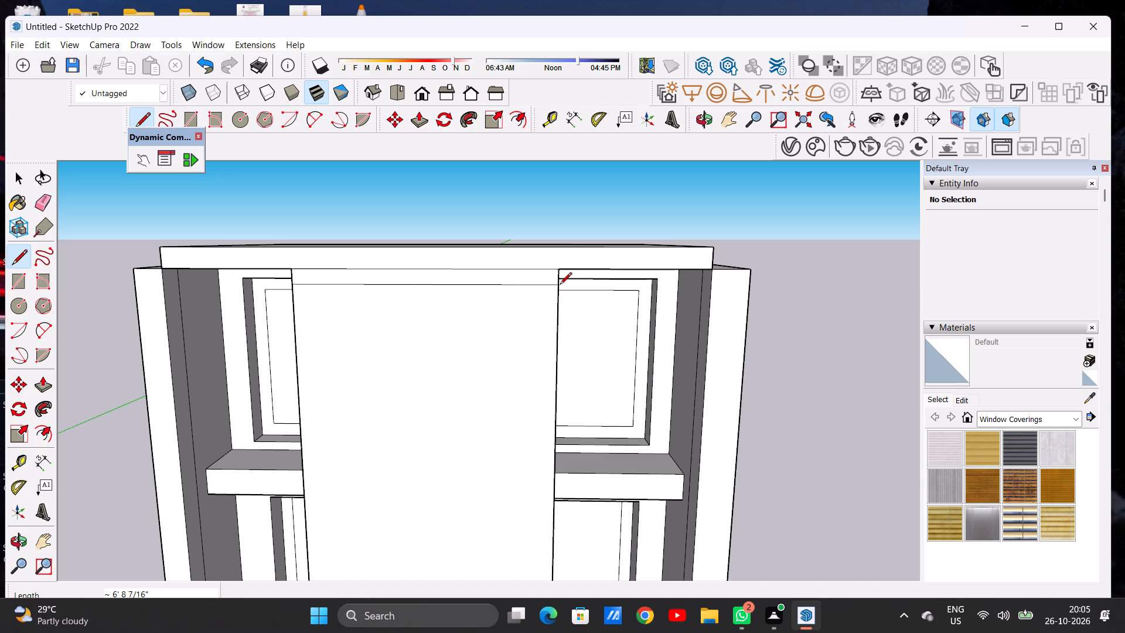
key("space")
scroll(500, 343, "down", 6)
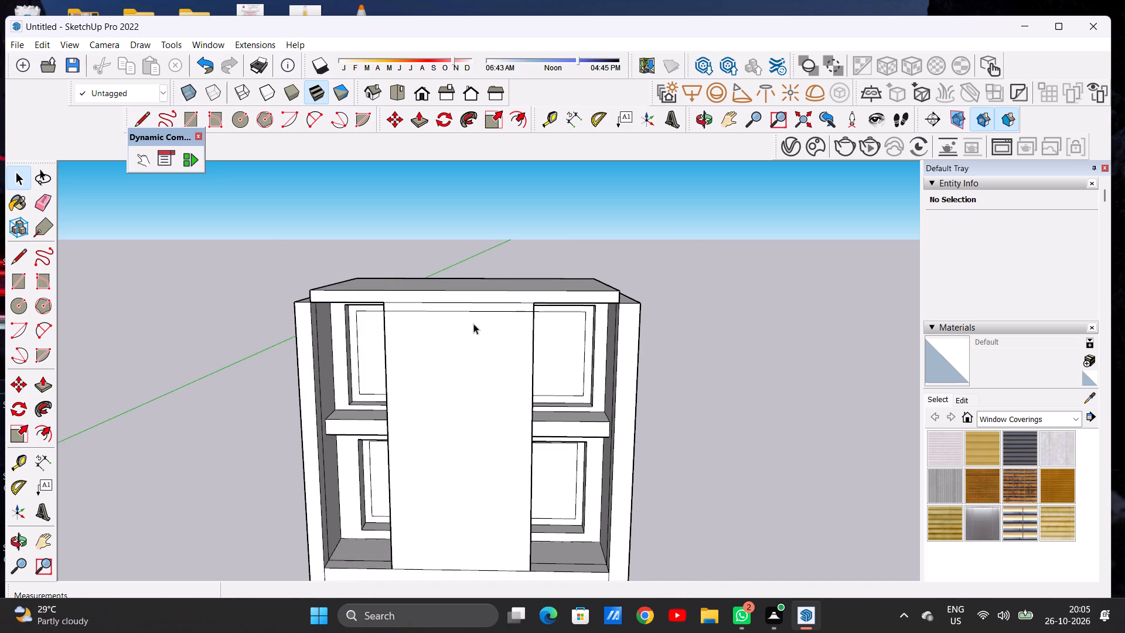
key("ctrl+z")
Offset the tall front panel's outline inward about 6 15/16" to form a border on its front face.
type("OF")
scroll(497, 297, "down", 11)
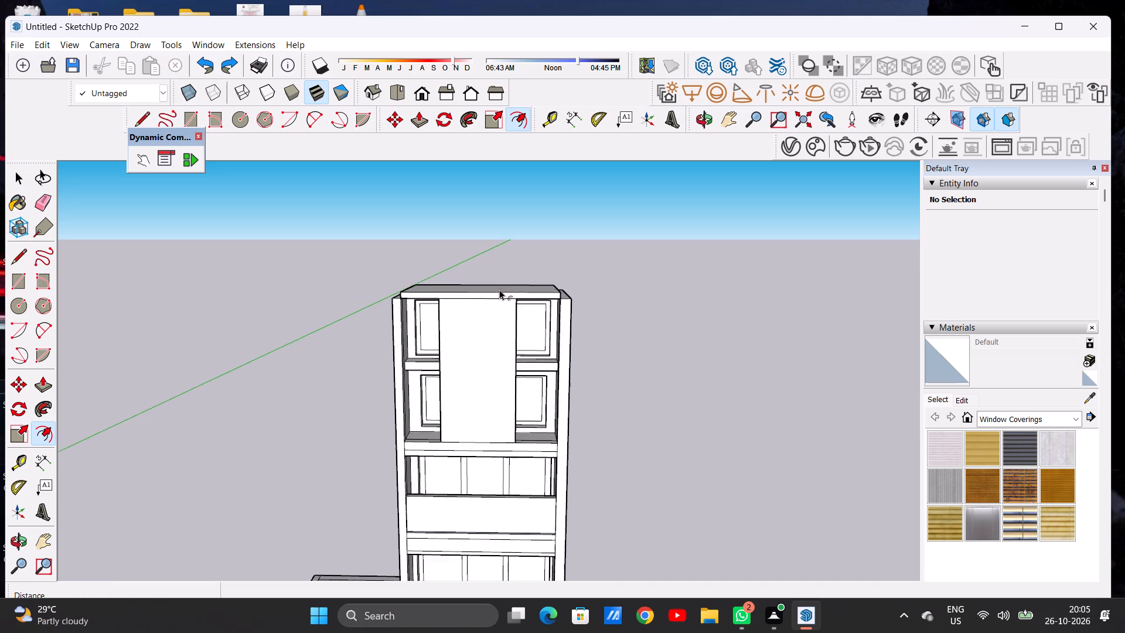
scroll(484, 308, "up", 1)
scroll(484, 308, "down", 1)
scroll(484, 308, "up", 1)
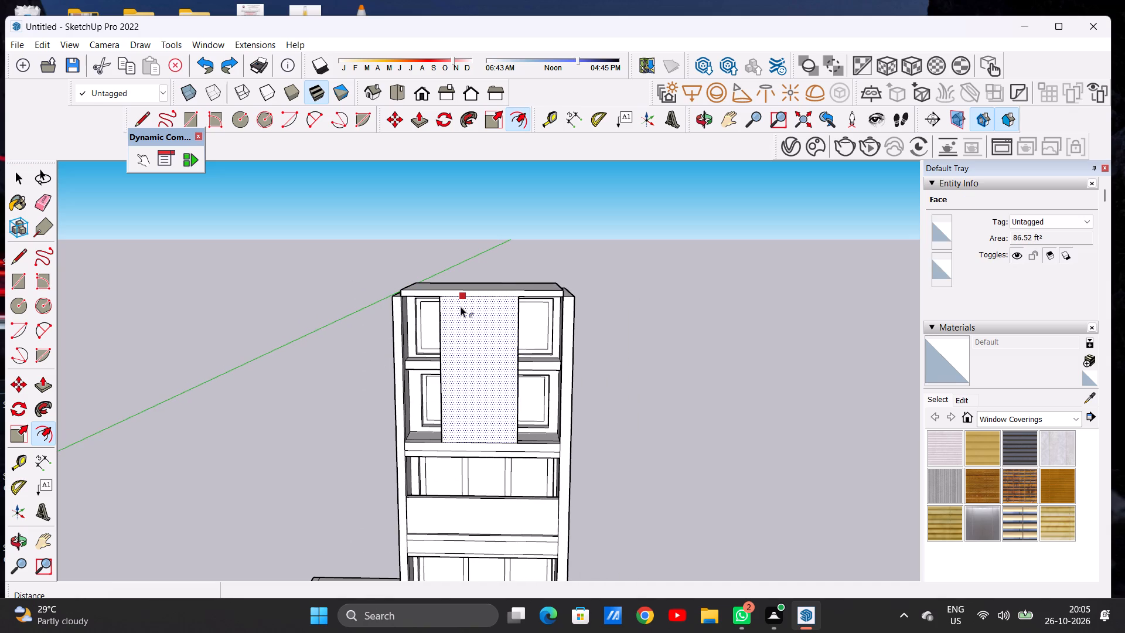
scroll(459, 311, "up", 2)
scroll(459, 311, "down", 1)
left_click(459, 311)
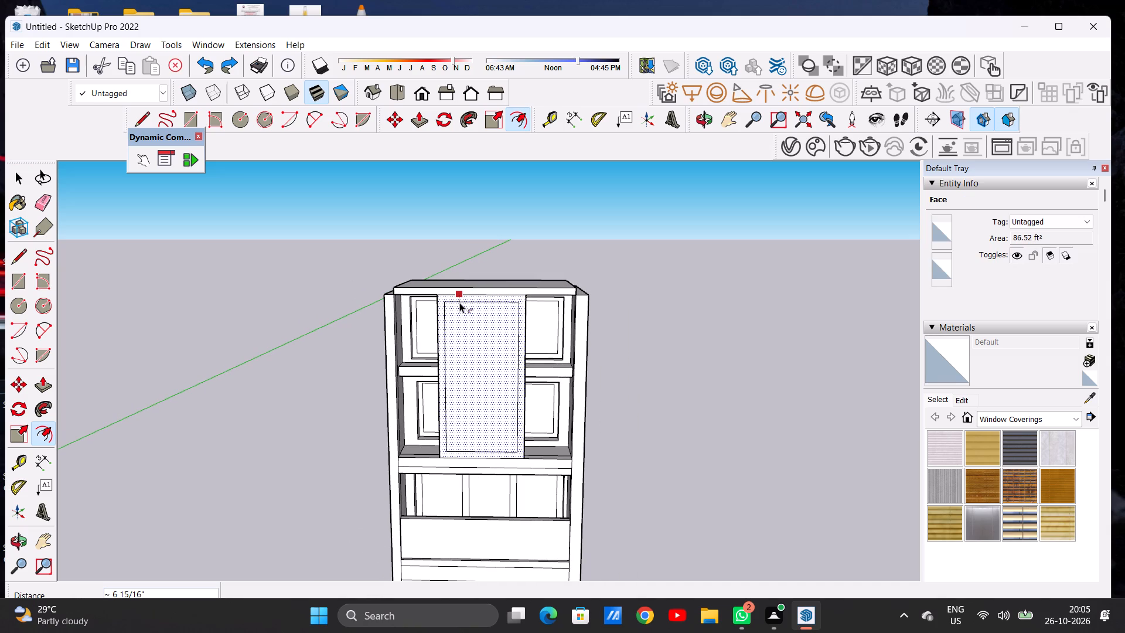
left_click(459, 302)
key("space")
Push/Pull the top face of the cabinet's right side panel up flush with the top slab.
scroll(500, 338, "down", 3)
middle_click_drag(534, 329, 503, 322)
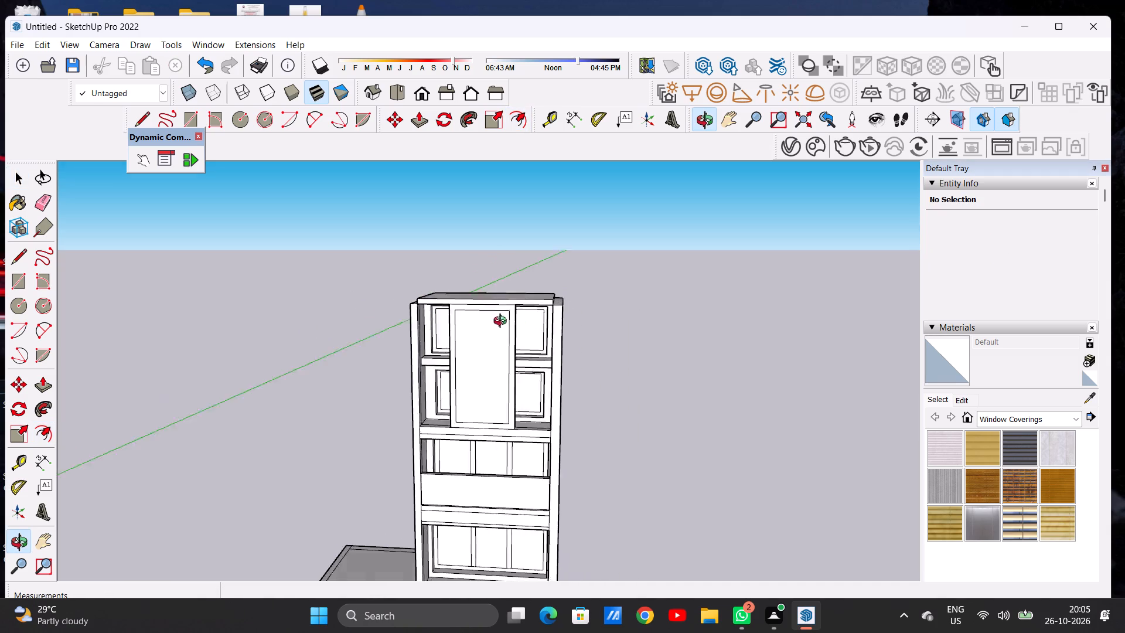
middle_click_drag(503, 322, 304, 375)
middle_click_drag(316, 391, 332, 414)
middle_click_drag(439, 335, 465, 352)
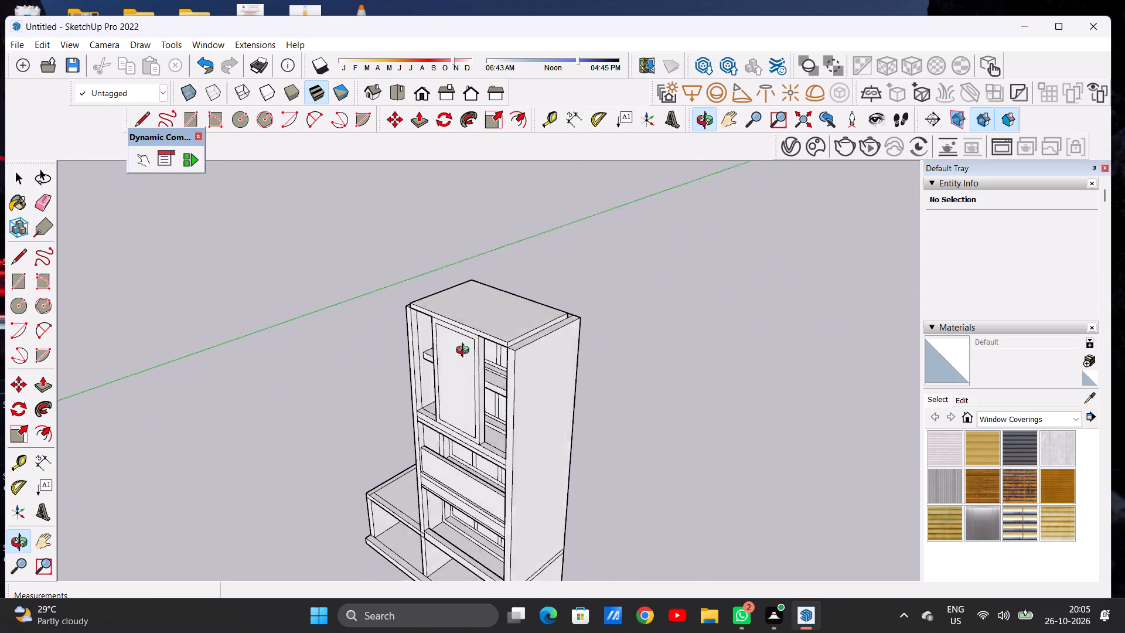
middle_click_drag(465, 352, 514, 380)
scroll(539, 359, "up", 13)
key("p")
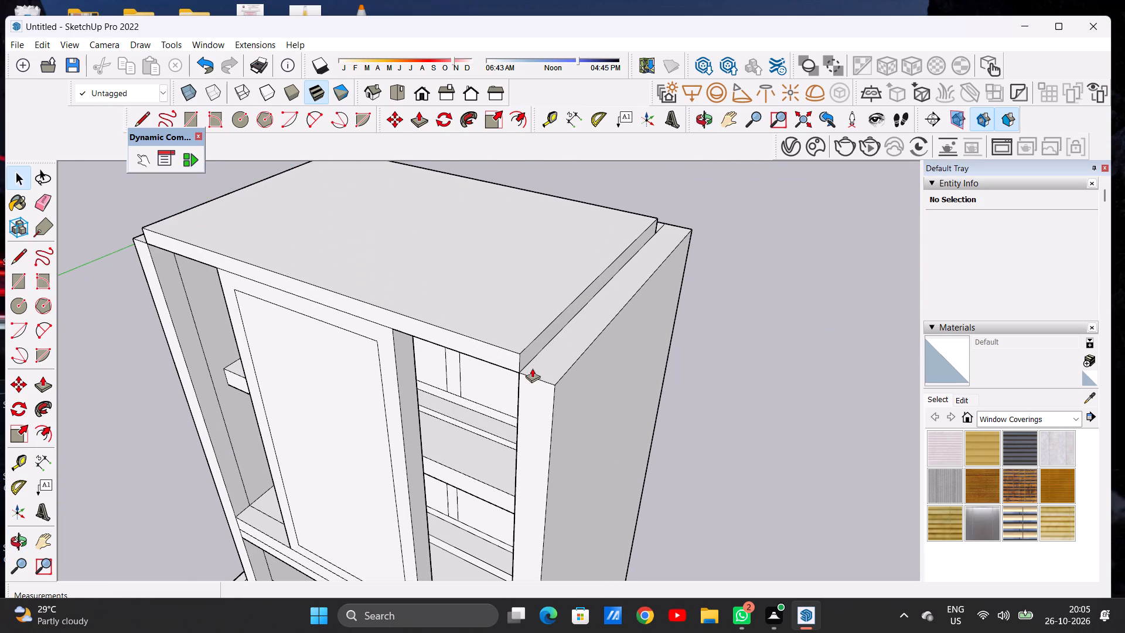
left_click(537, 366)
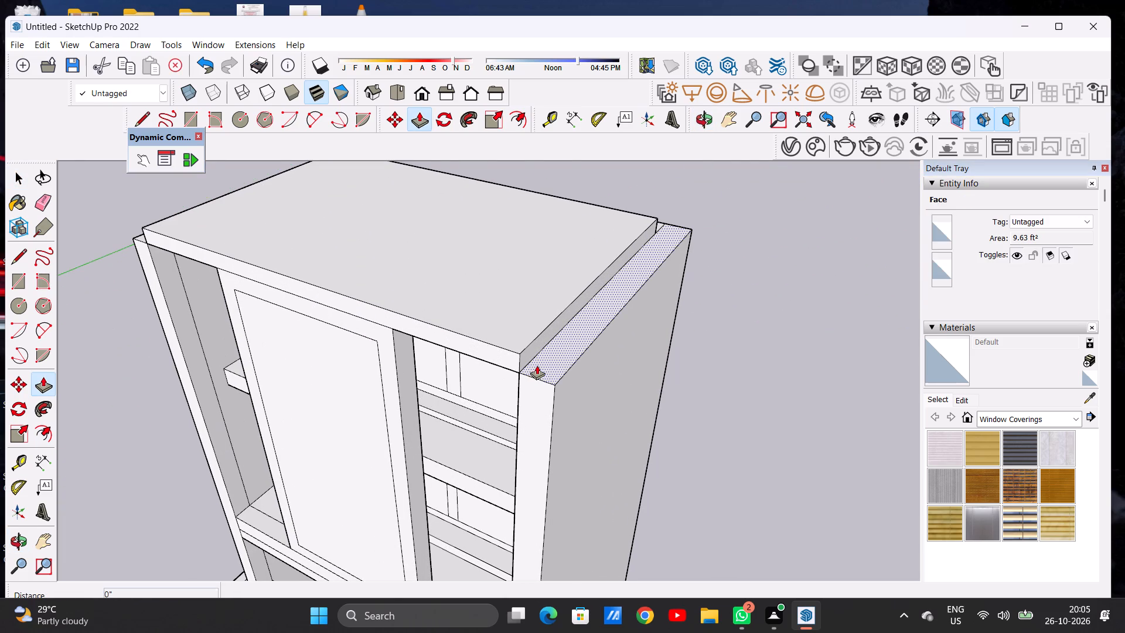
left_click(523, 355)
scroll(548, 369, "down", 10)
middle_click_drag(322, 323, 375, 324)
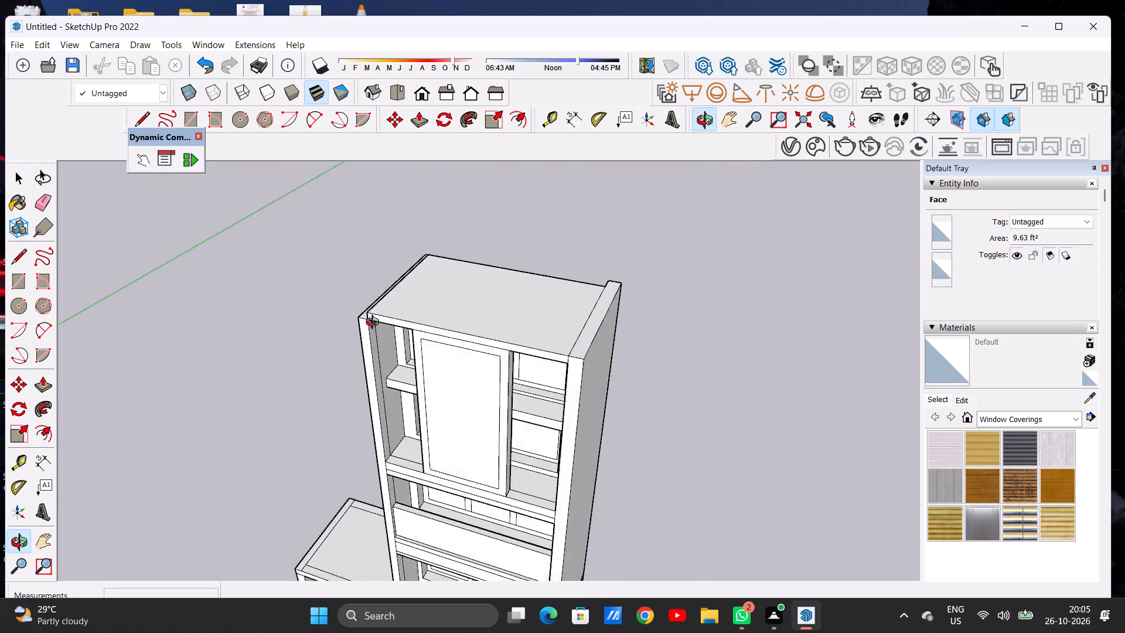
Push/Pull the top face of the cabinet's left side panel up about 6 7/16", flush with the top slab.
middle_click_drag(375, 324, 465, 342)
scroll(388, 343, "up", 13)
left_click(403, 347)
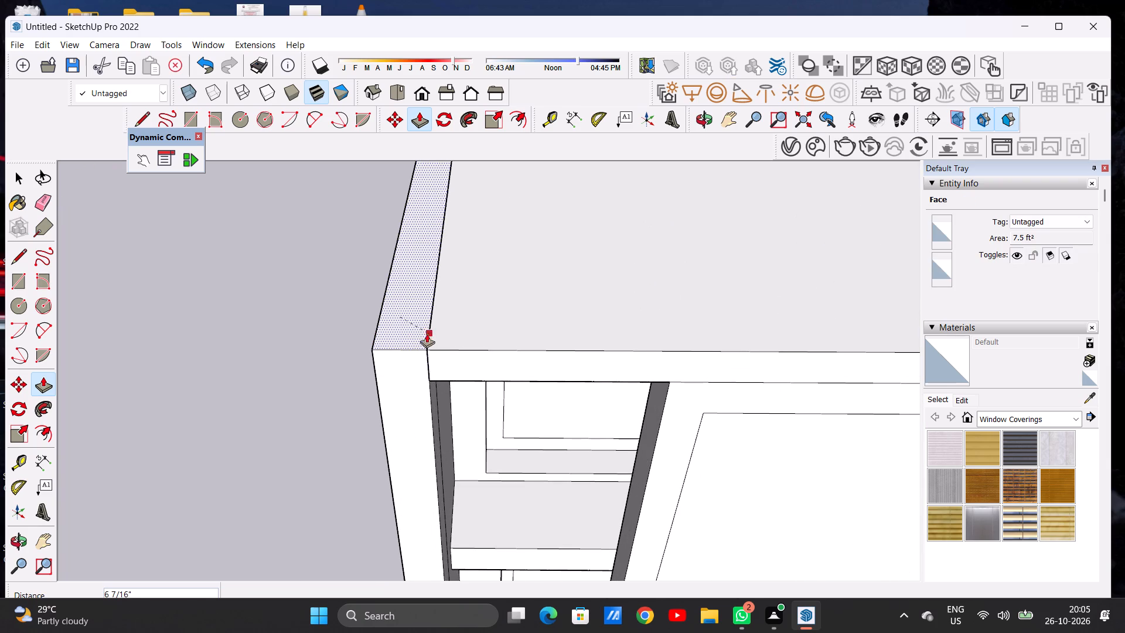
left_click(430, 349)
Push/Pull the top face of the cabinet's back panel up about 6 7/16", flush with the top slab.
scroll(412, 381, "down", 1)
scroll(412, 383, "up", 1)
scroll(412, 384, "down", 14)
middle_click_drag(575, 328, 521, 329)
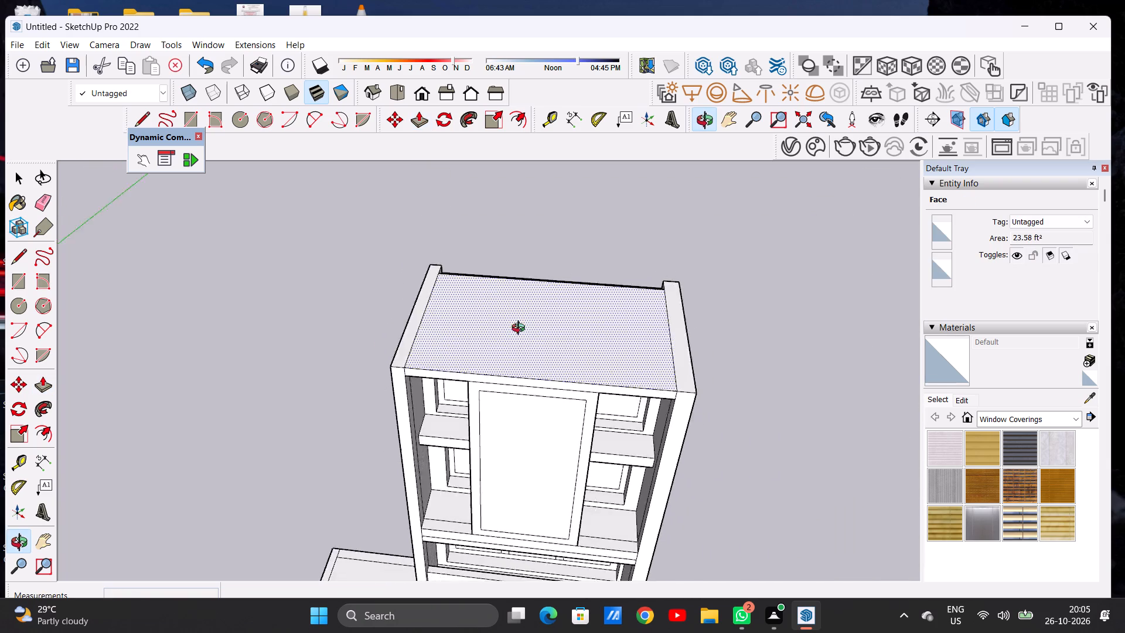
middle_click_drag(521, 329, 235, 358)
scroll(586, 400, "up", 4)
left_click(526, 415)
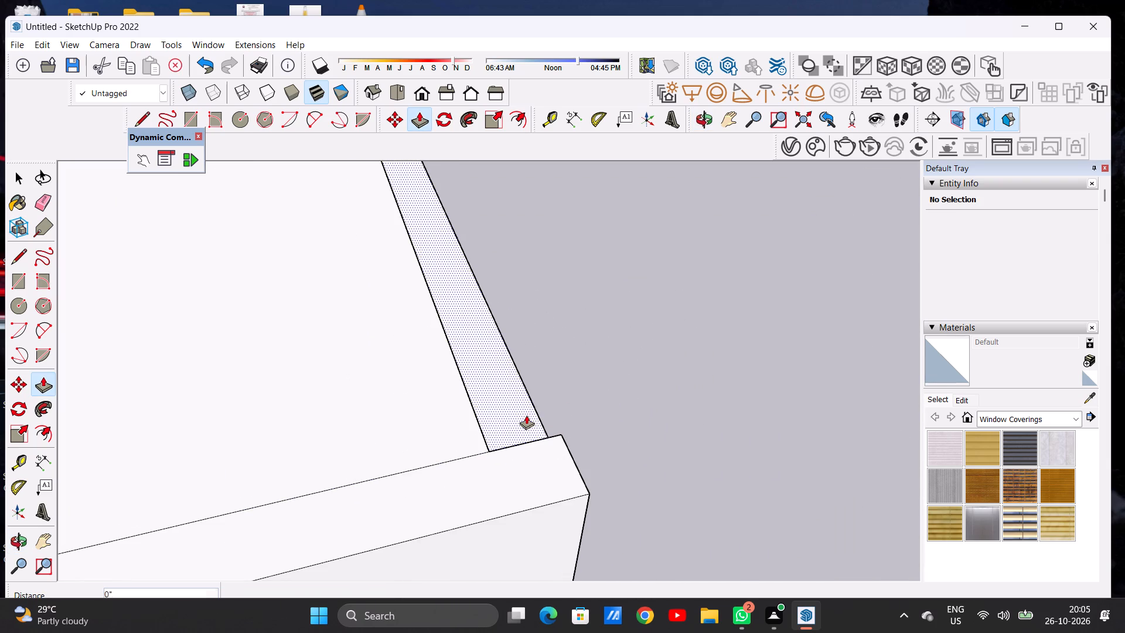
left_click(564, 435)
key("space")
Examine the joints between the top slab, side panels and back panel from several angles.
scroll(547, 419, "down", 6)
scroll(547, 419, "up", 1)
scroll(547, 418, "down", 6)
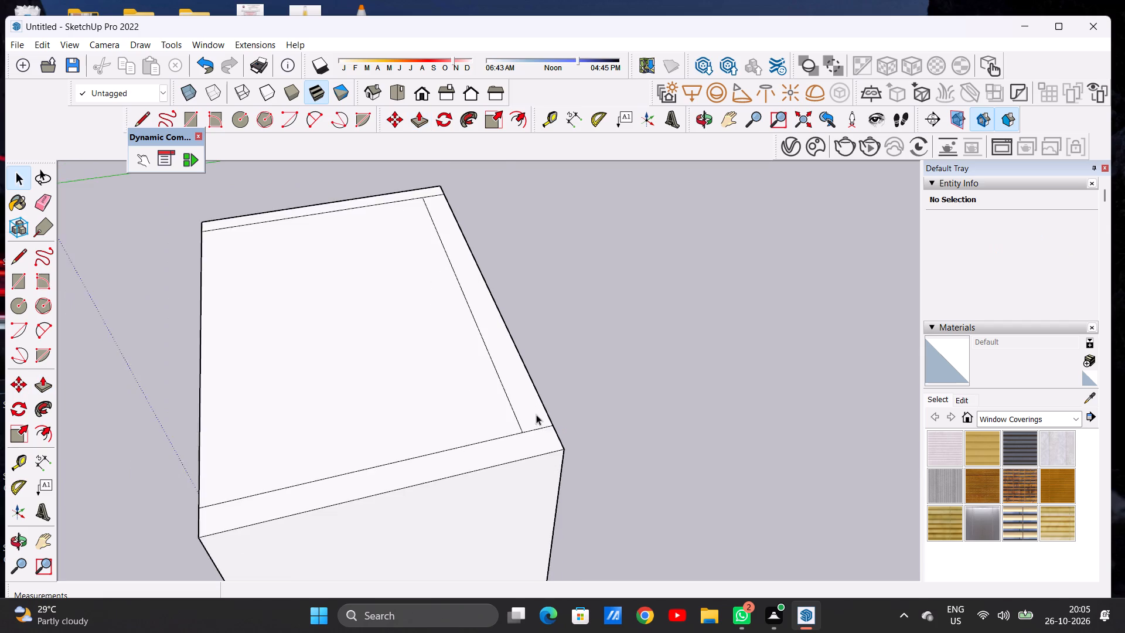
scroll(536, 414, "down", 8)
middle_click_drag(413, 410, 622, 352)
scroll(623, 361, "up", 3)
middle_click_drag(527, 393, 579, 369)
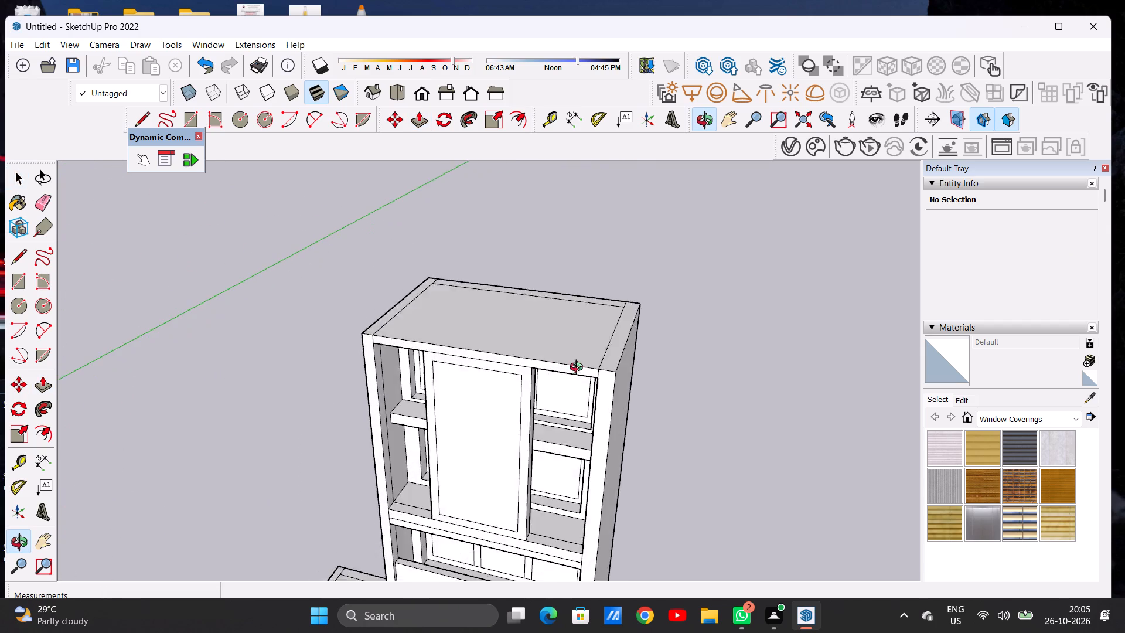
middle_click_drag(579, 369, 604, 358)
scroll(588, 367, "down", 4)
scroll(503, 335, "up", 7)
scroll(455, 312, "down", 1)
scroll(455, 312, "up", 3)
middle_click_drag(442, 307, 442, 307)
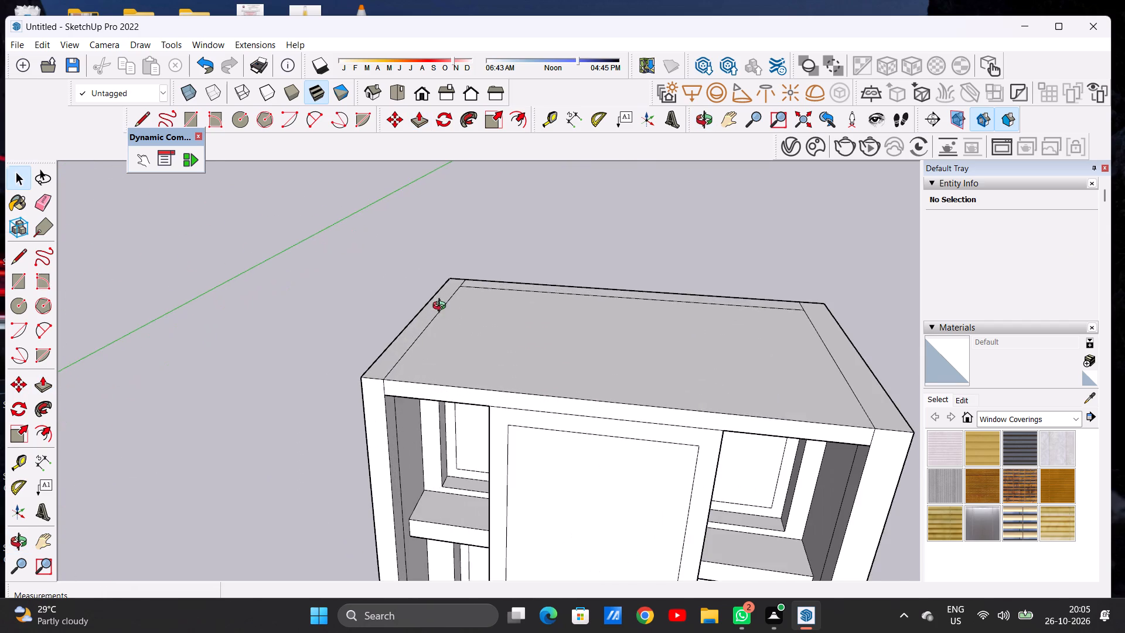
middle_click_drag(442, 307, 451, 403)
scroll(466, 360, "down", 8)
scroll(466, 358, "up", 1)
scroll(466, 358, "down", 2)
middle_click_drag(433, 325, 706, 338)
scroll(500, 339, "up", 19)
left_click(472, 302)
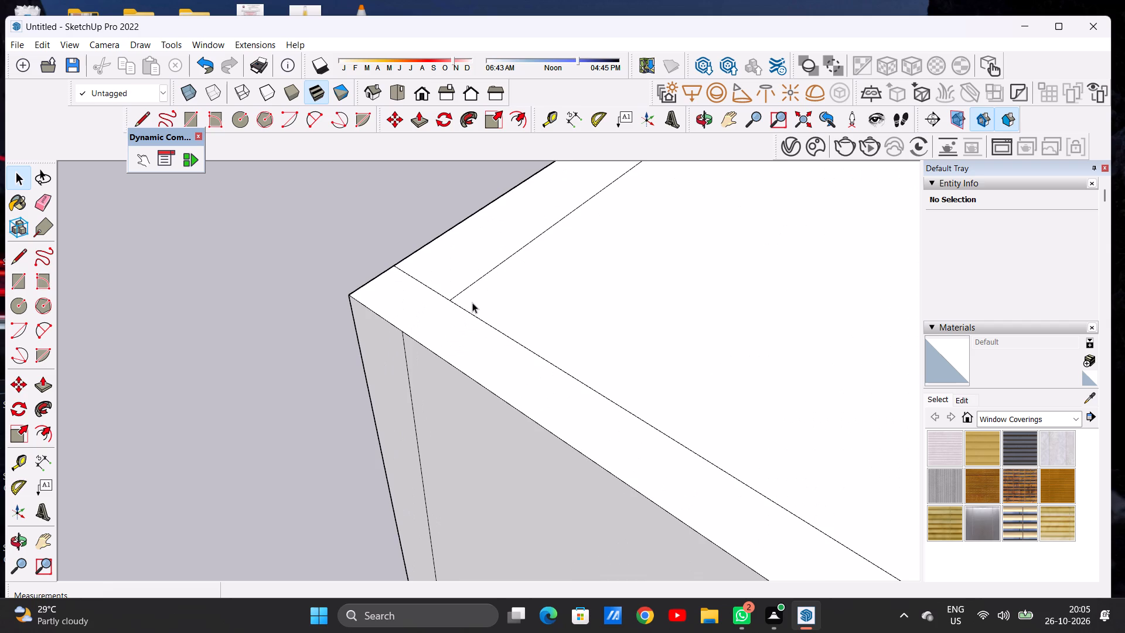
left_click(447, 283)
left_click(445, 321)
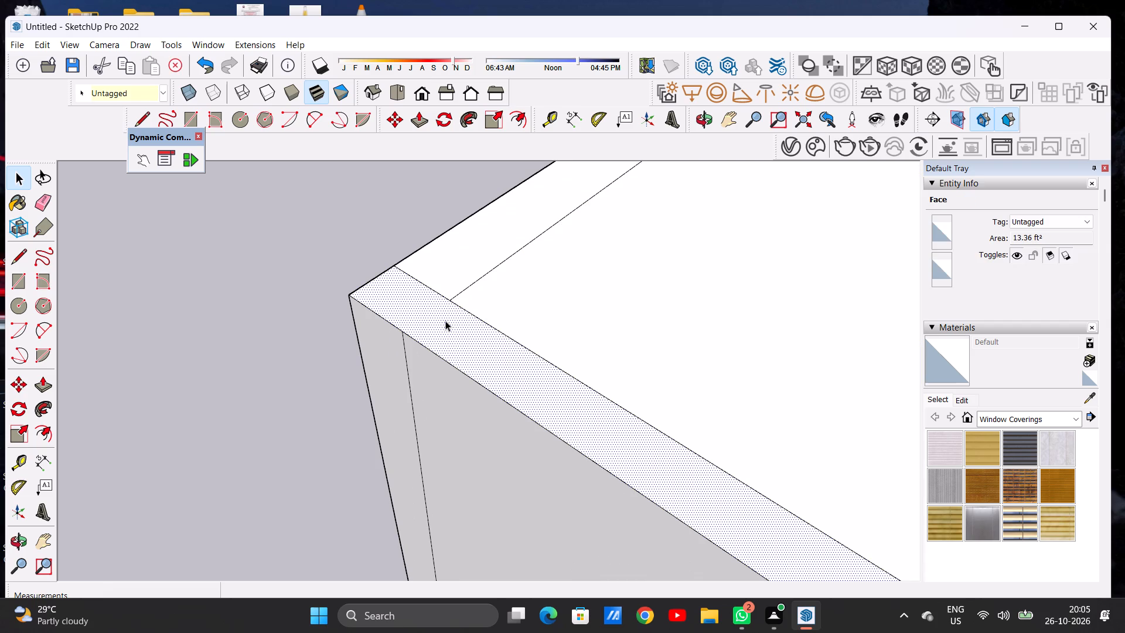
key("space")
scroll(436, 357, "down", 11)
left_click(372, 331)
Examine the whole cabinet and its low side unit from the front and from above.
scroll(541, 287, "down", 10)
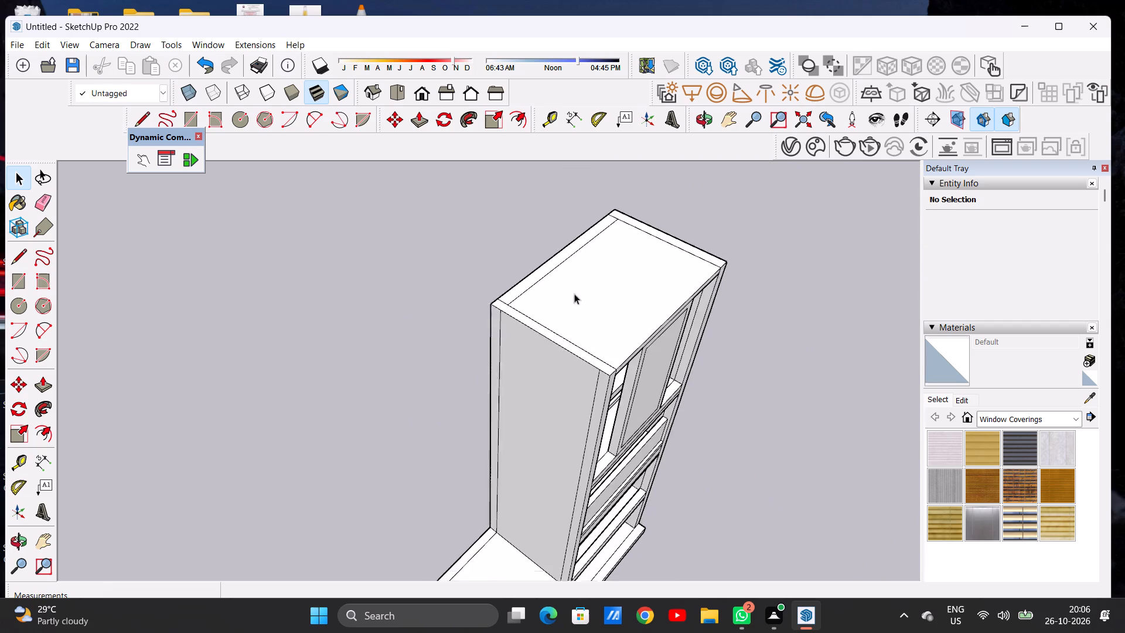
scroll(574, 294, "down", 2)
middle_click_drag(608, 359, 430, 291)
scroll(502, 314, "down", 5)
middle_click_drag(575, 393, 497, 273)
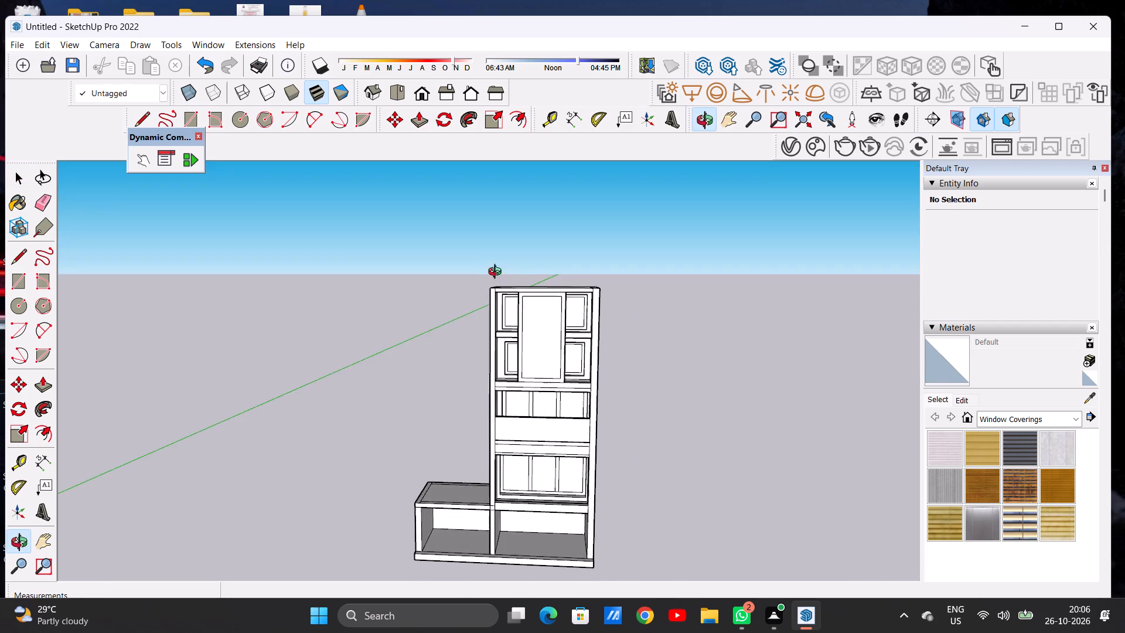
middle_click_drag(497, 273, 502, 281)
middle_click(502, 281)
scroll(546, 304, "down", 4)
scroll(529, 371, "up", 7)
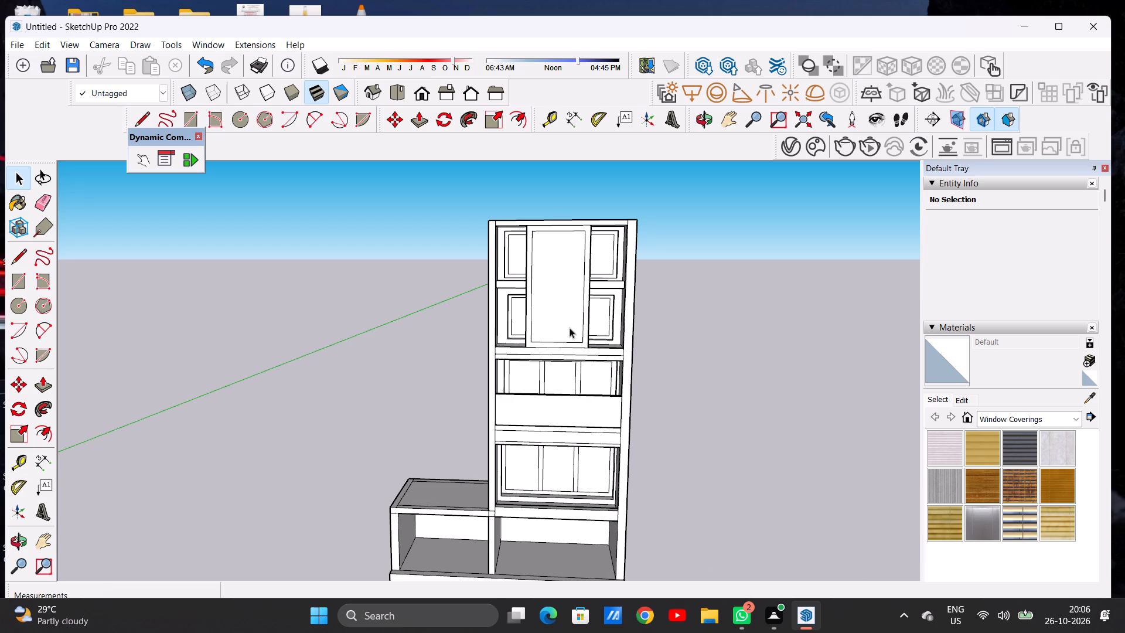
scroll(583, 336, "down", 4)
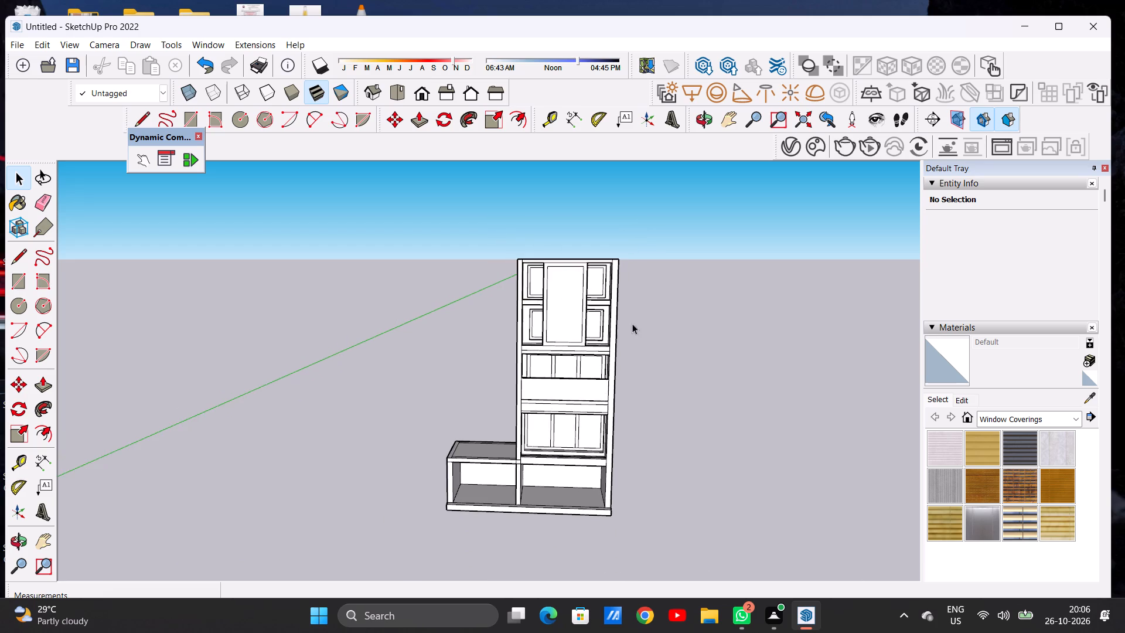
middle_click_drag(633, 321, 650, 316)
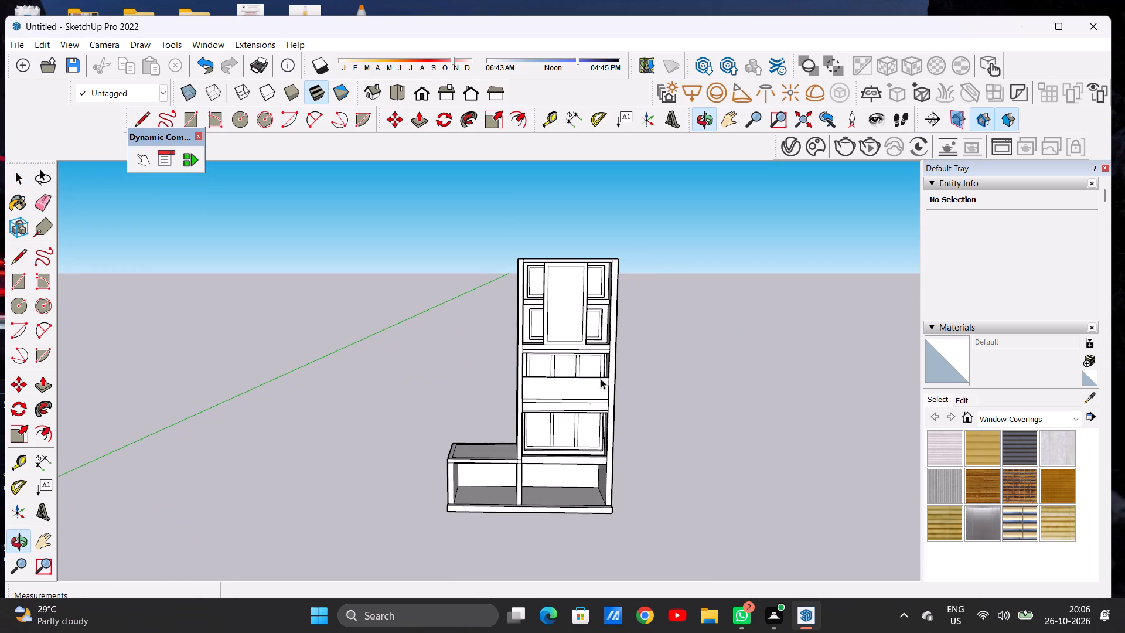
scroll(524, 457, "up", 6)
middle_click_drag(480, 417, 538, 491)
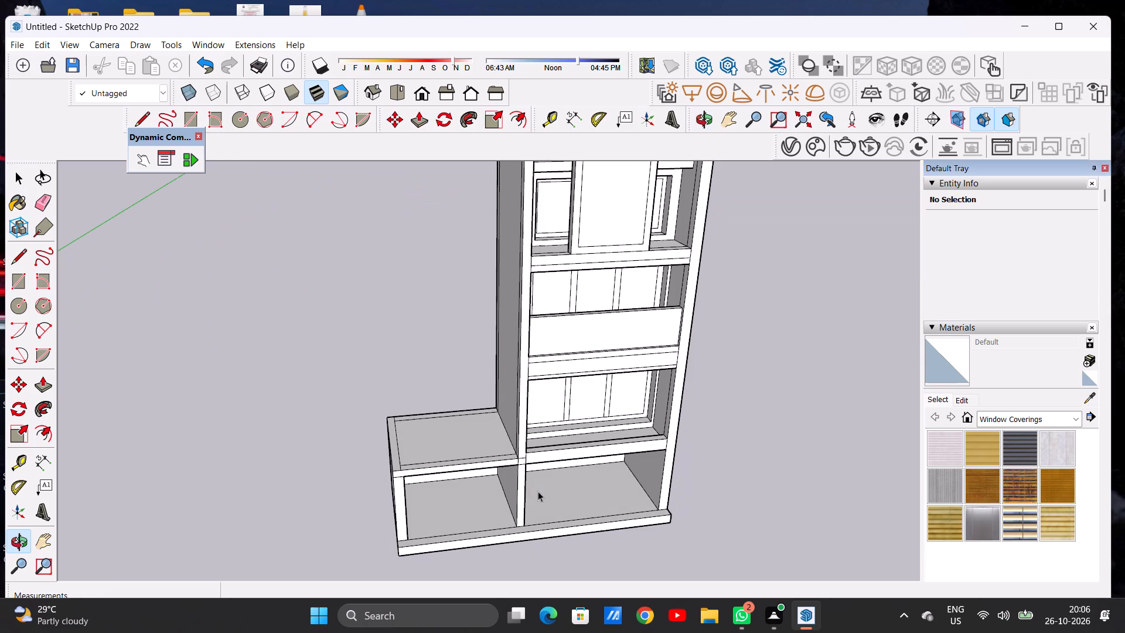
scroll(502, 486, "down", 5)
middle_click_drag(487, 472, 451, 504)
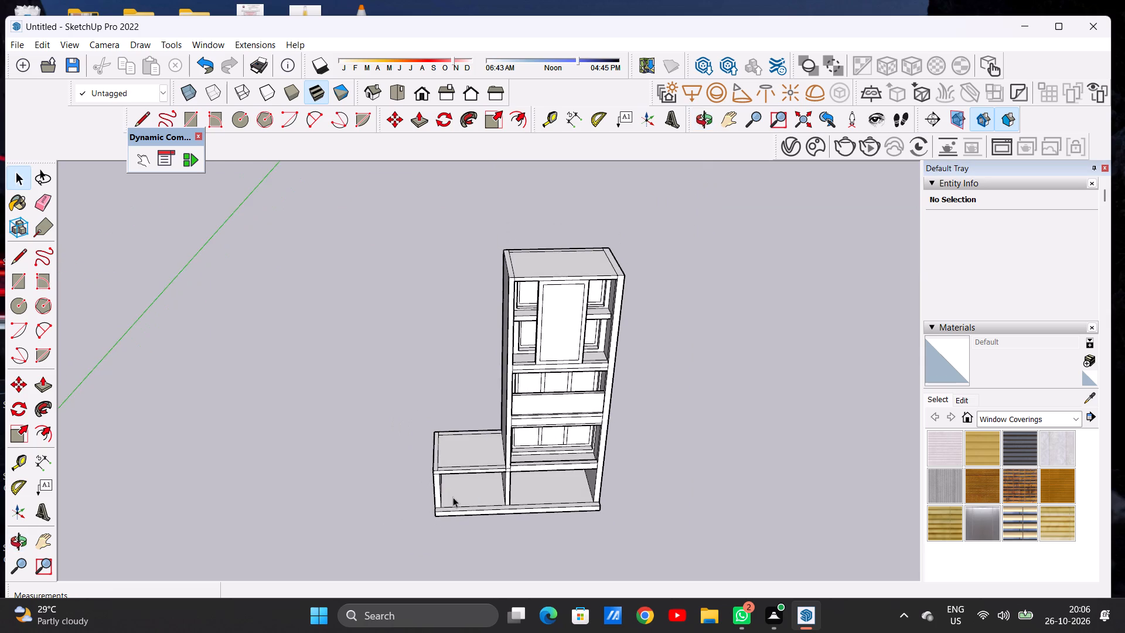
Erase the short line segments crossing the border at the front and back outer corners of the low side unit's top.
scroll(431, 465, "up", 19)
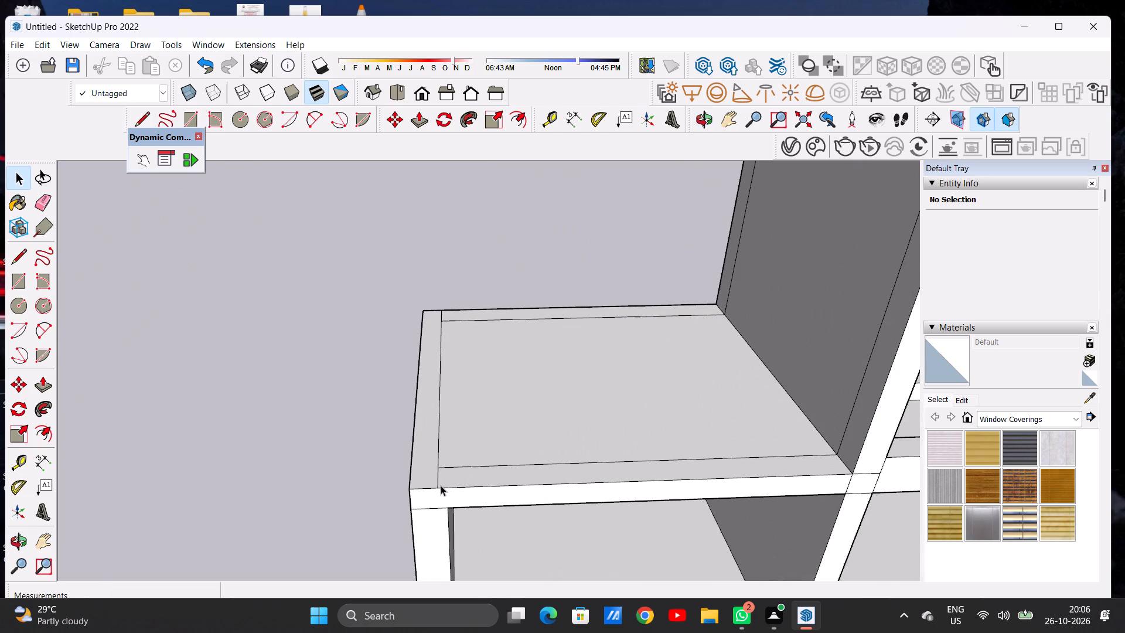
key("l")
scroll(438, 479, "up", 6)
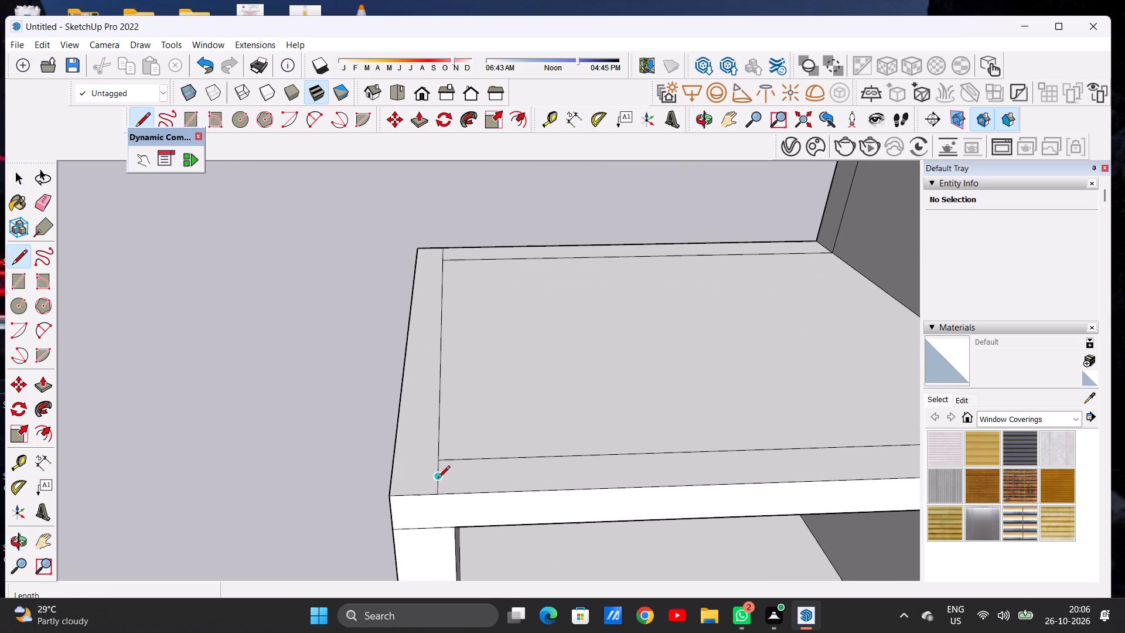
key("space")
key("e")
left_click_drag(434, 479, 443, 481)
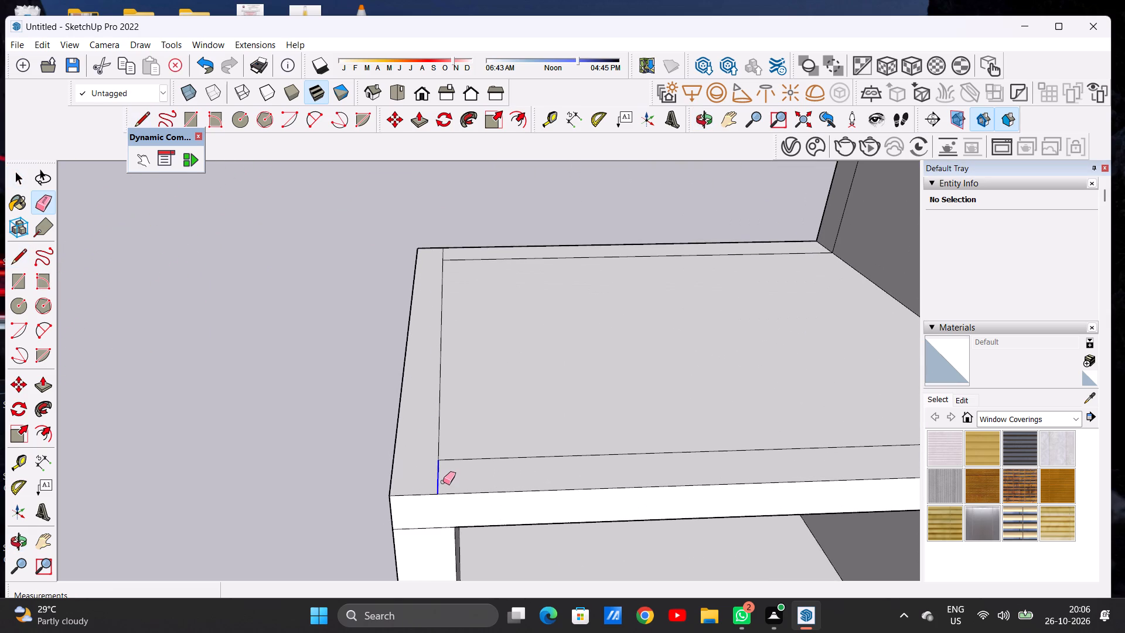
scroll(451, 475, "down", 12)
scroll(459, 346, "up", 8)
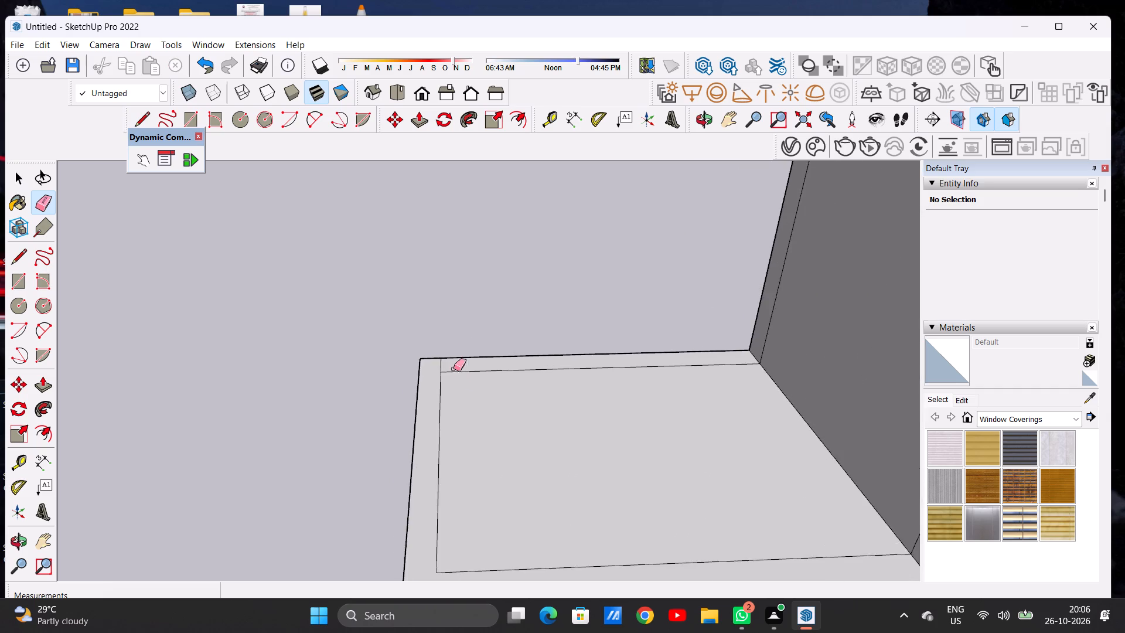
scroll(454, 369, "up", 3)
left_click(438, 369)
left_click_drag(431, 364, 417, 367)
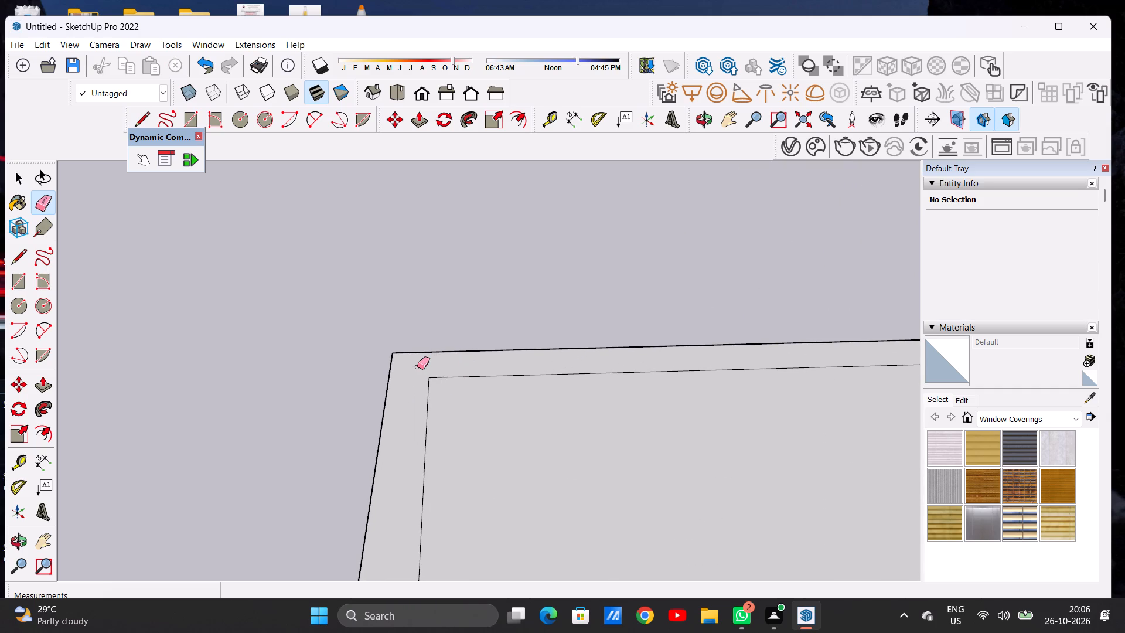
key("space")
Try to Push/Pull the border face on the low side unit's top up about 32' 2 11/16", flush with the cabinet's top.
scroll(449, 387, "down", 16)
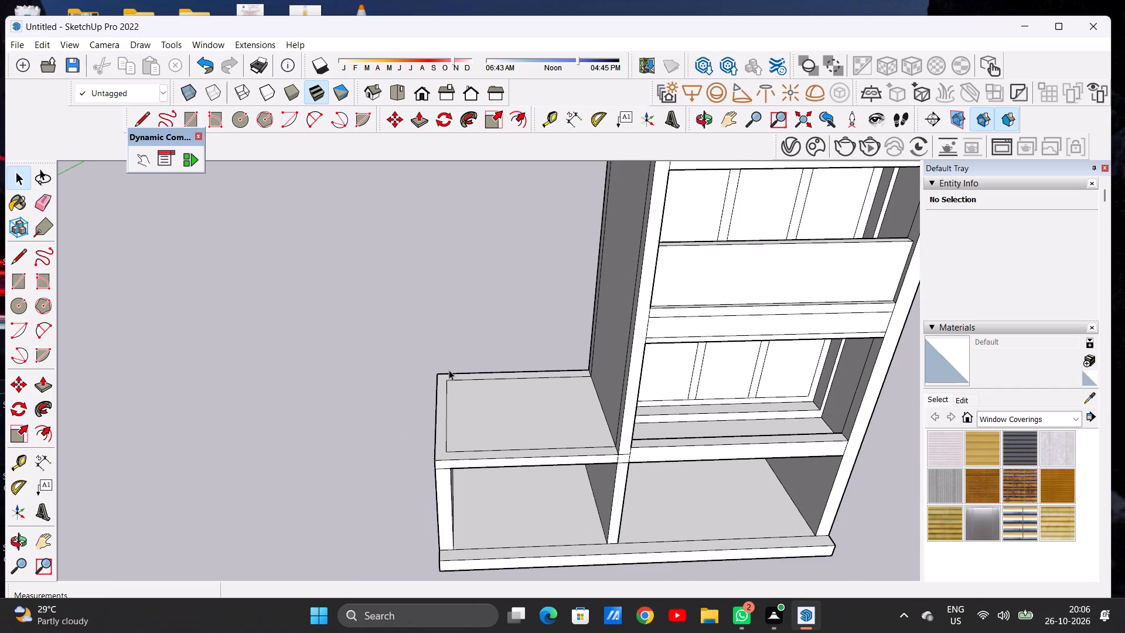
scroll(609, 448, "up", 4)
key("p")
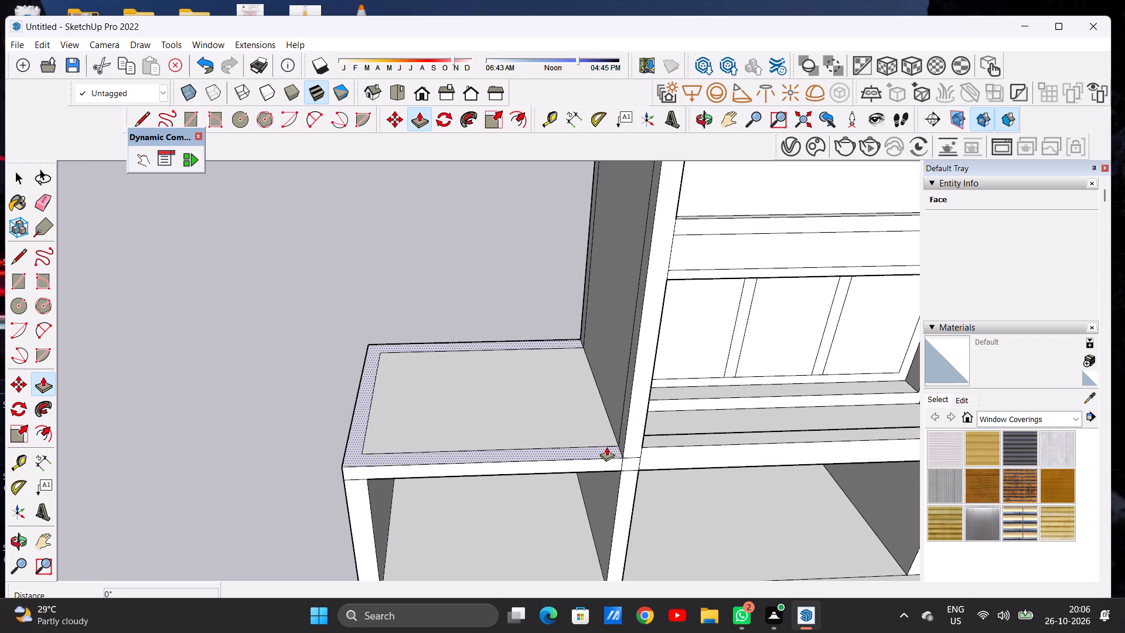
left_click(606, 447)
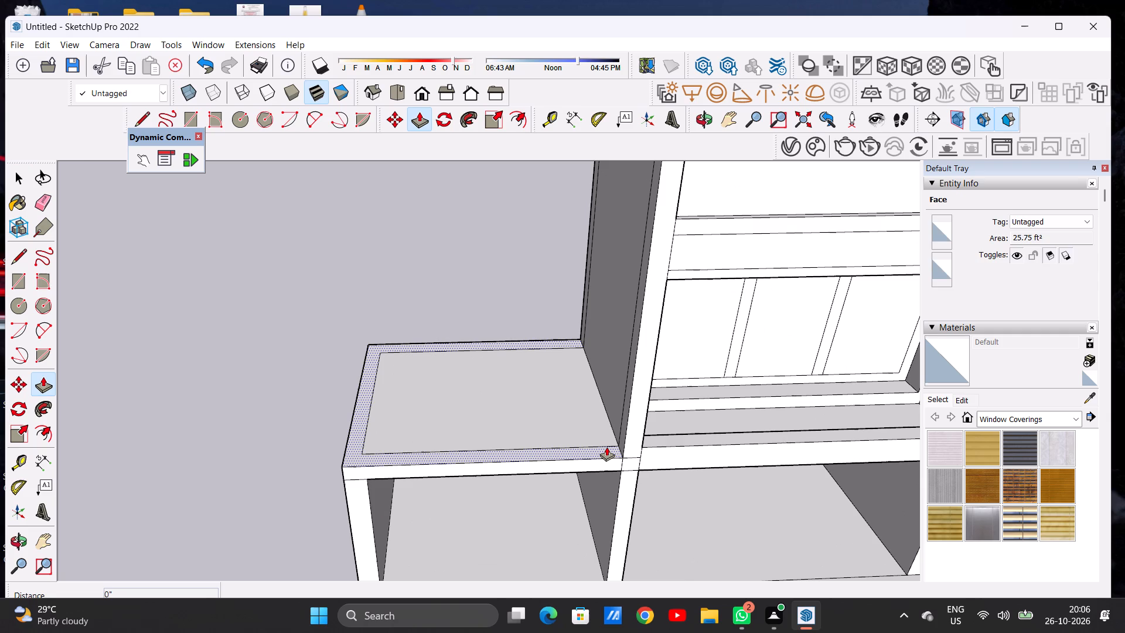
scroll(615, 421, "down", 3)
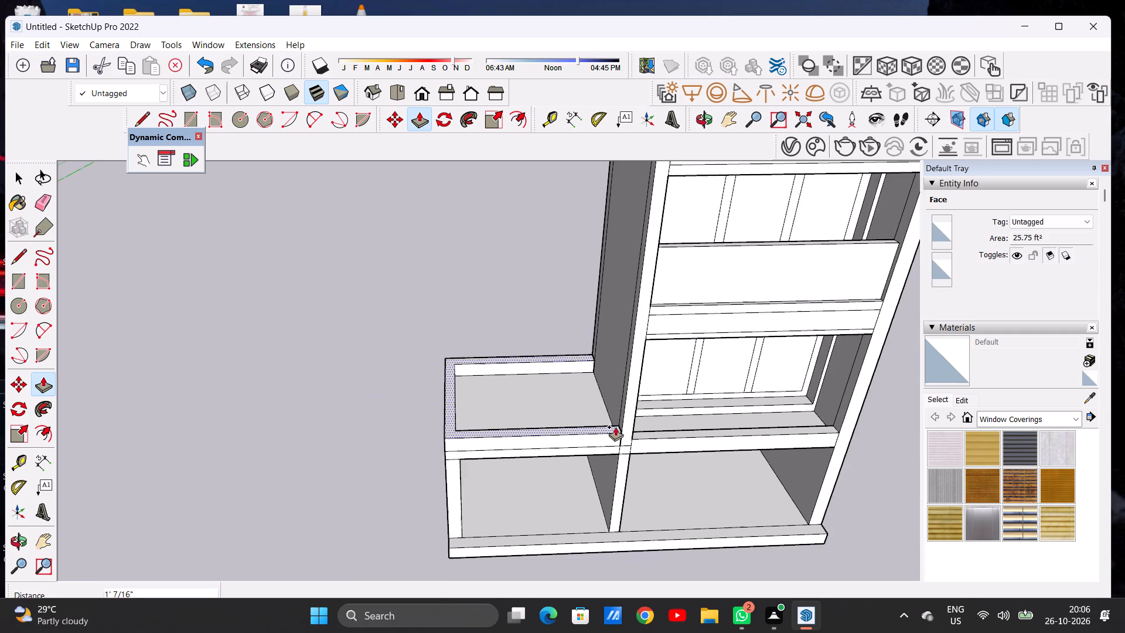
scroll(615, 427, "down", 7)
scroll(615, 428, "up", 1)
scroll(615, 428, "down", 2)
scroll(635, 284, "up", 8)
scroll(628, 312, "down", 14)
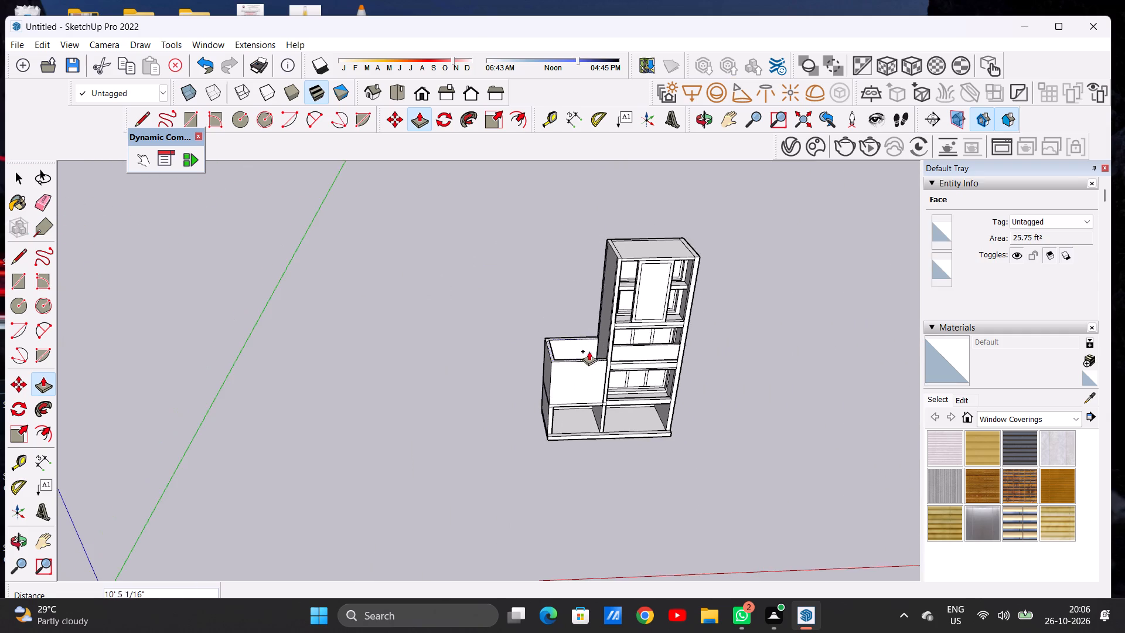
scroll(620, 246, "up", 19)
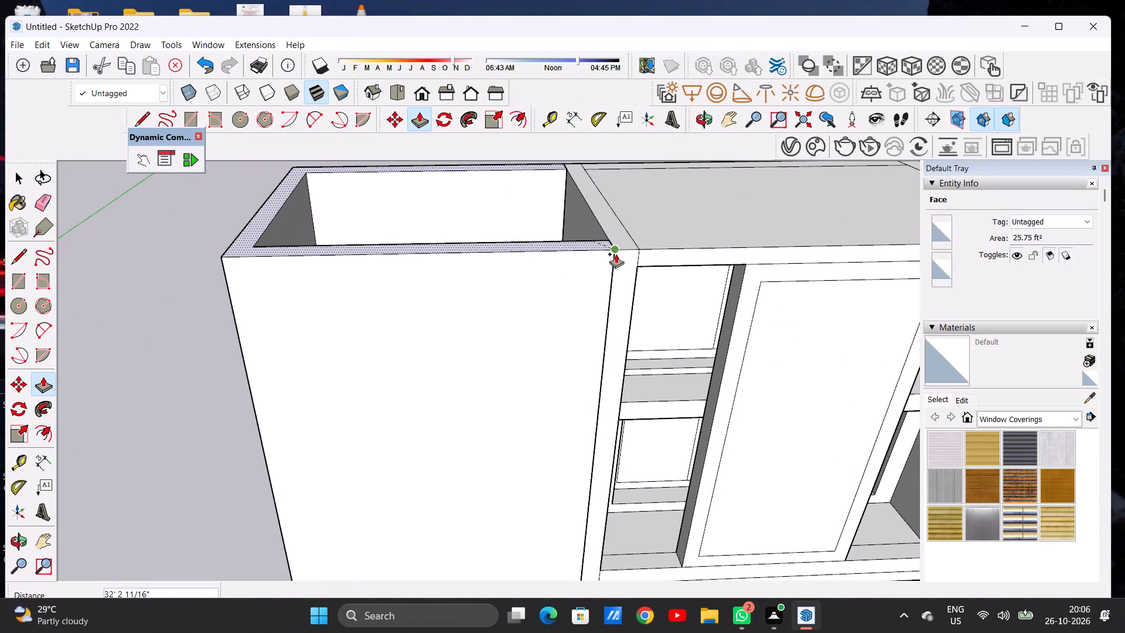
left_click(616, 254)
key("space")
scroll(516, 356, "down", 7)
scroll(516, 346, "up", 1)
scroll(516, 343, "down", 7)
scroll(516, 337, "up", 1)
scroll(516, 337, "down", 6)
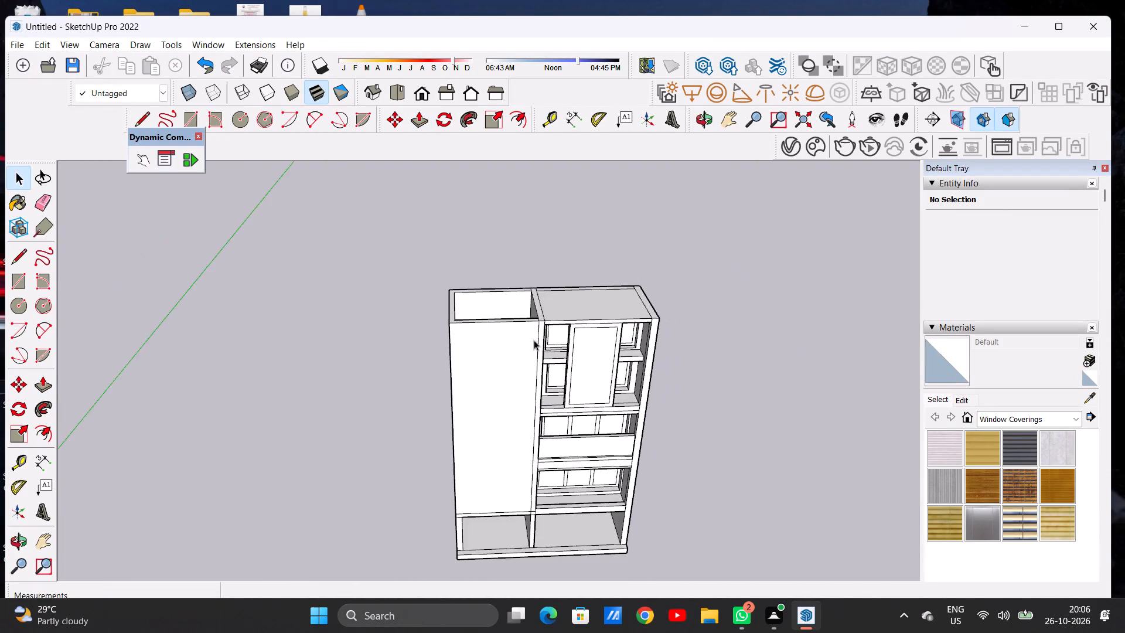
Examine how the raised side section's front face meets the open lower compartment and the cabinet's left side panel.
scroll(534, 340, "down", 3)
middle_click_drag(523, 427, 487, 324)
scroll(503, 453, "up", 5)
scroll(503, 458, "down", 1)
scroll(502, 460, "up", 9)
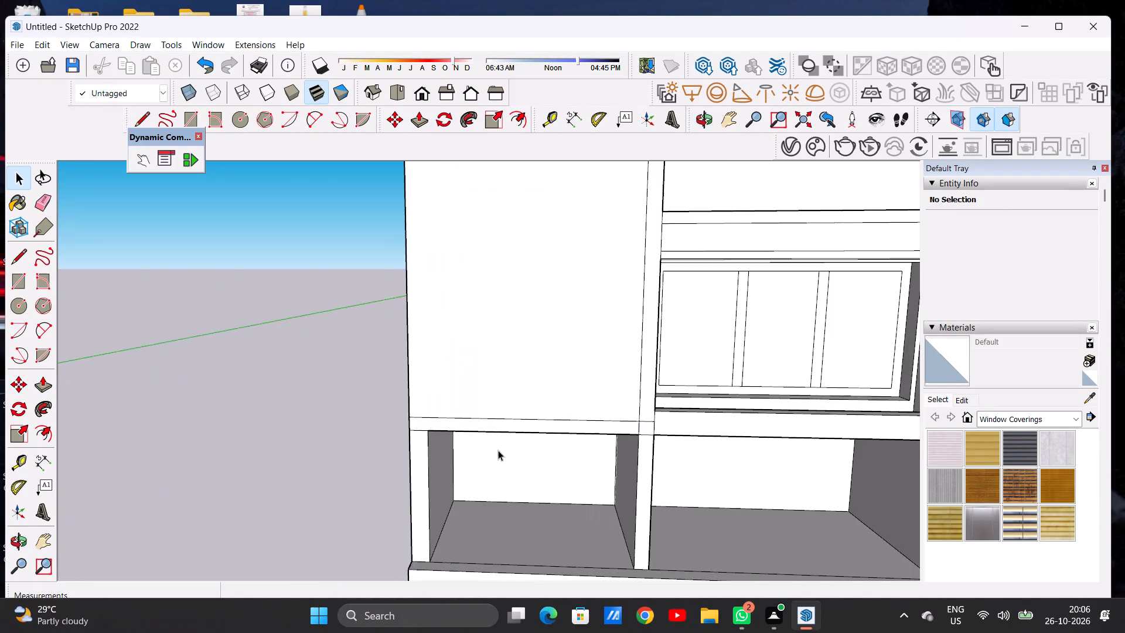
middle_click_drag(498, 450, 500, 423)
scroll(503, 424, "up", 5)
scroll(455, 418, "up", 2)
scroll(455, 417, "down", 5)
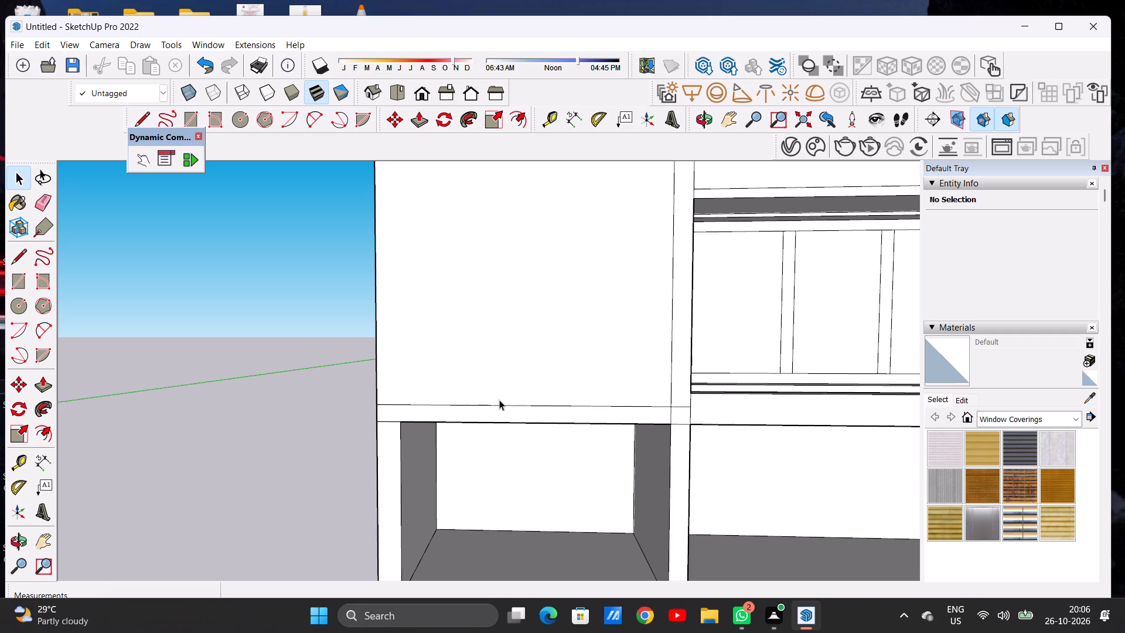
scroll(531, 382, "down", 7)
scroll(527, 409, "up", 8)
middle_click_drag(516, 403, 531, 387)
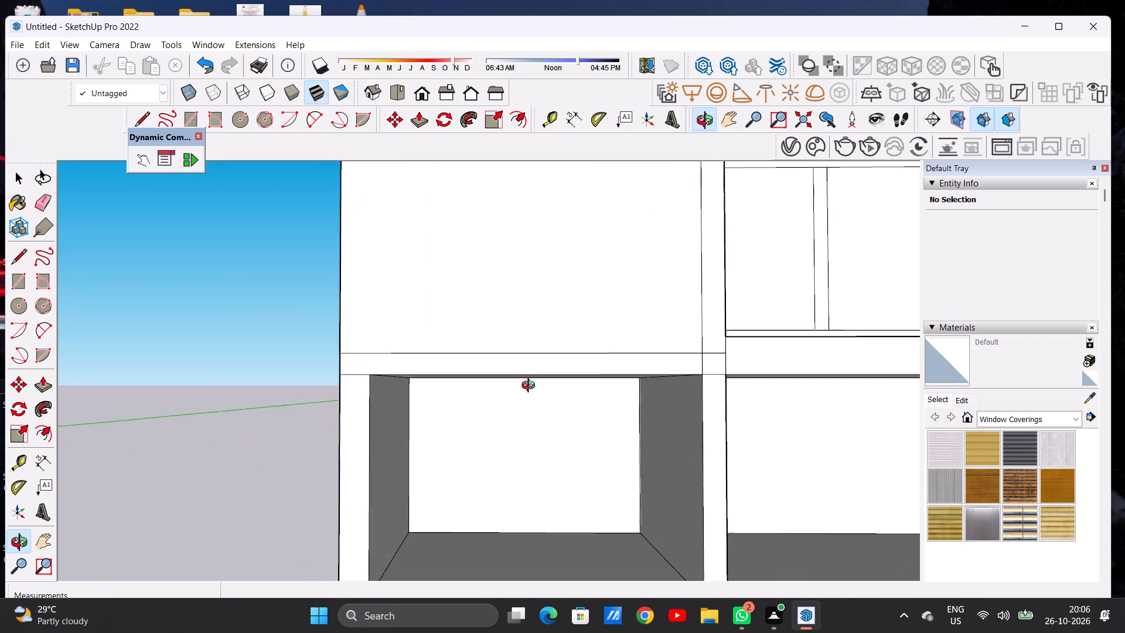
middle_click_drag(531, 387, 531, 409)
scroll(514, 408, "down", 5)
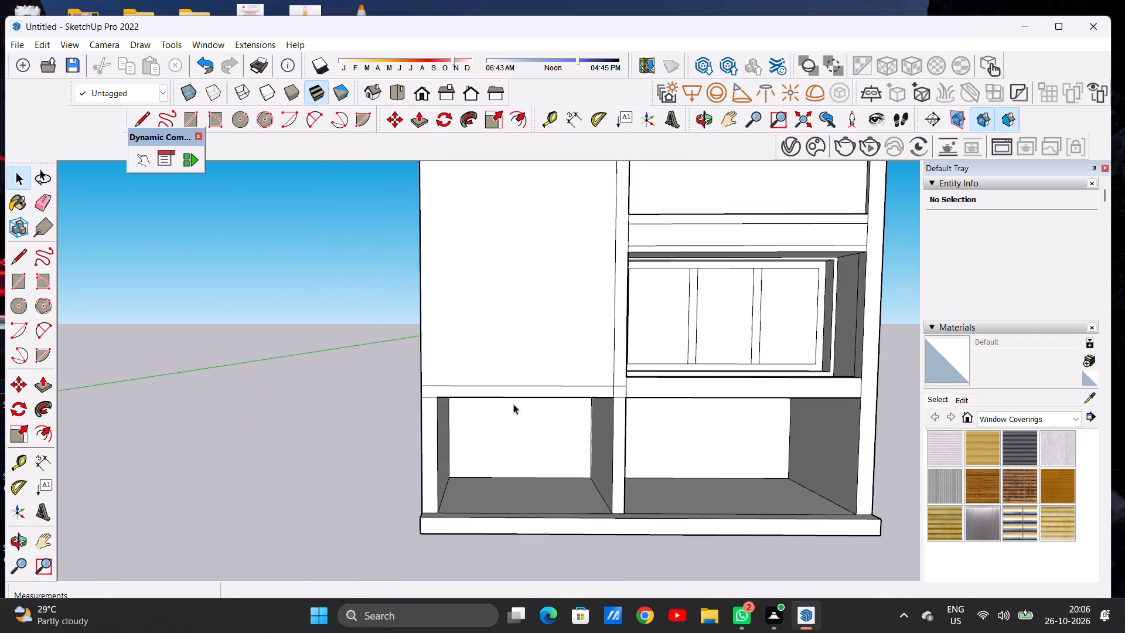
scroll(520, 410, "down", 5)
scroll(570, 393, "up", 8)
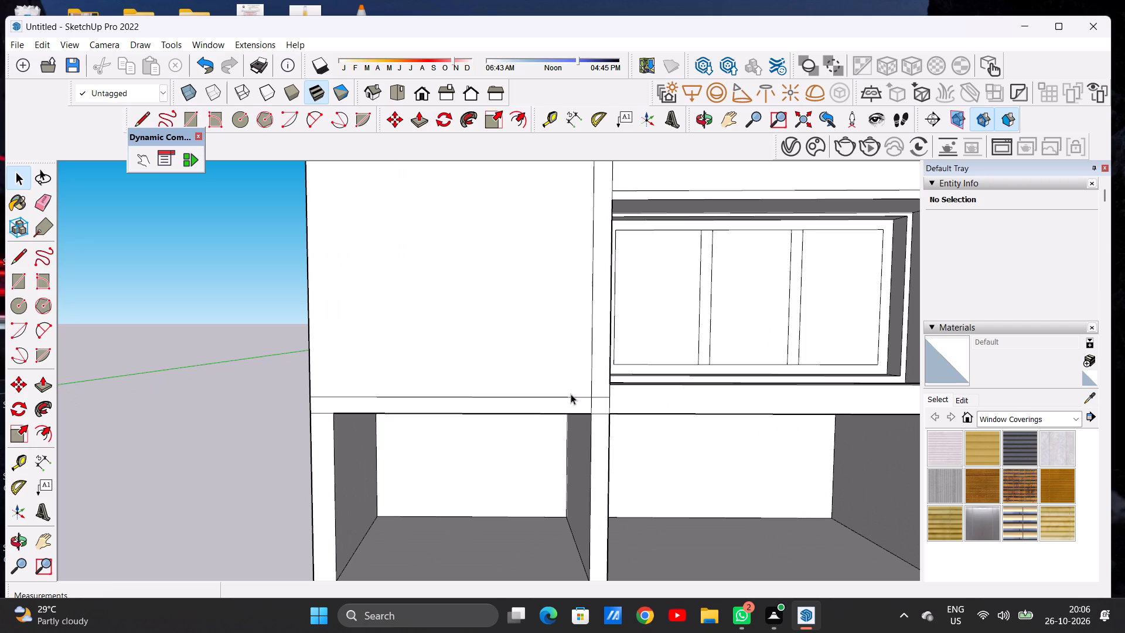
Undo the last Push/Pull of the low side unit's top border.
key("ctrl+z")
Push/Pull the border face on the low side unit's top up about 6 1/8".
scroll(568, 391, "down", 4)
middle_click_drag(579, 387, 576, 401)
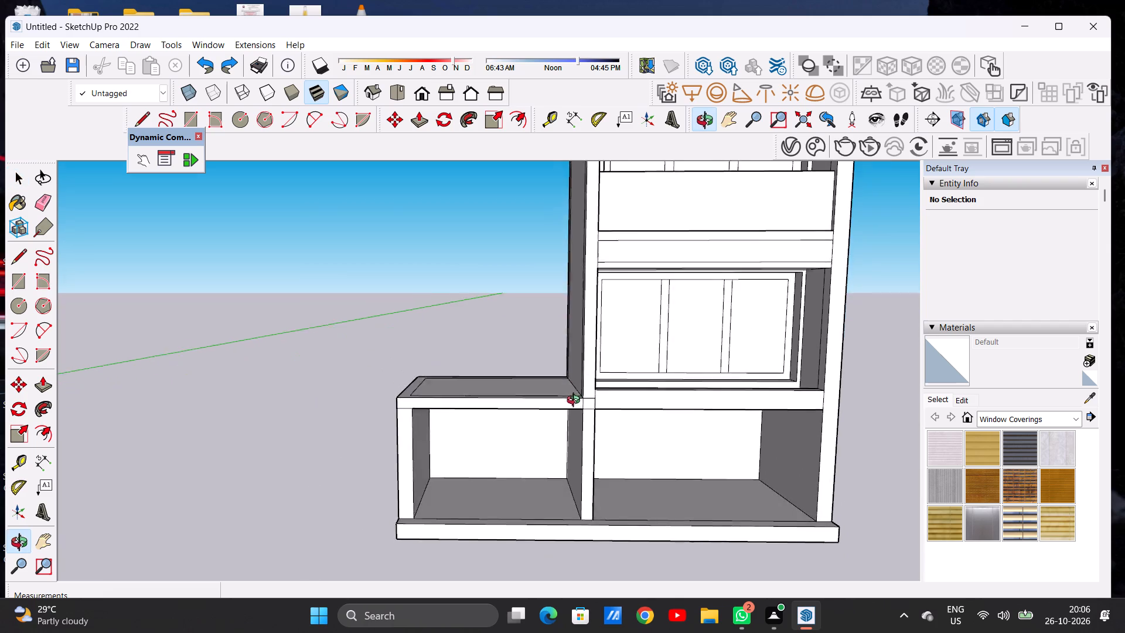
middle_click_drag(576, 401, 572, 417)
scroll(568, 411, "up", 6)
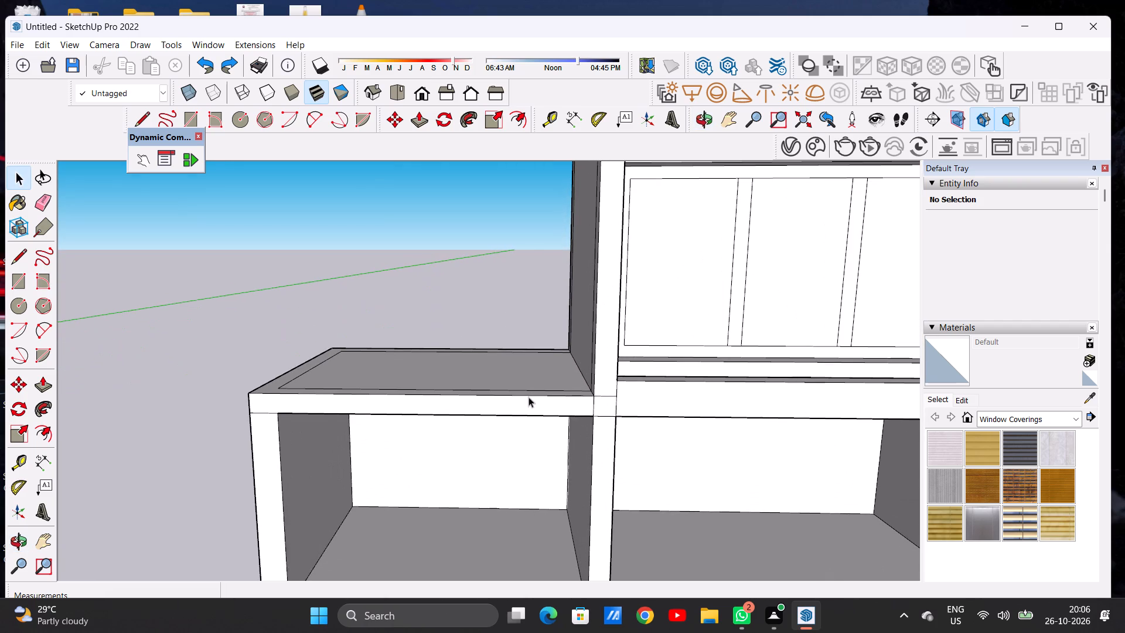
middle_click_drag(519, 388, 526, 471)
key("p")
scroll(549, 447, "up", 4)
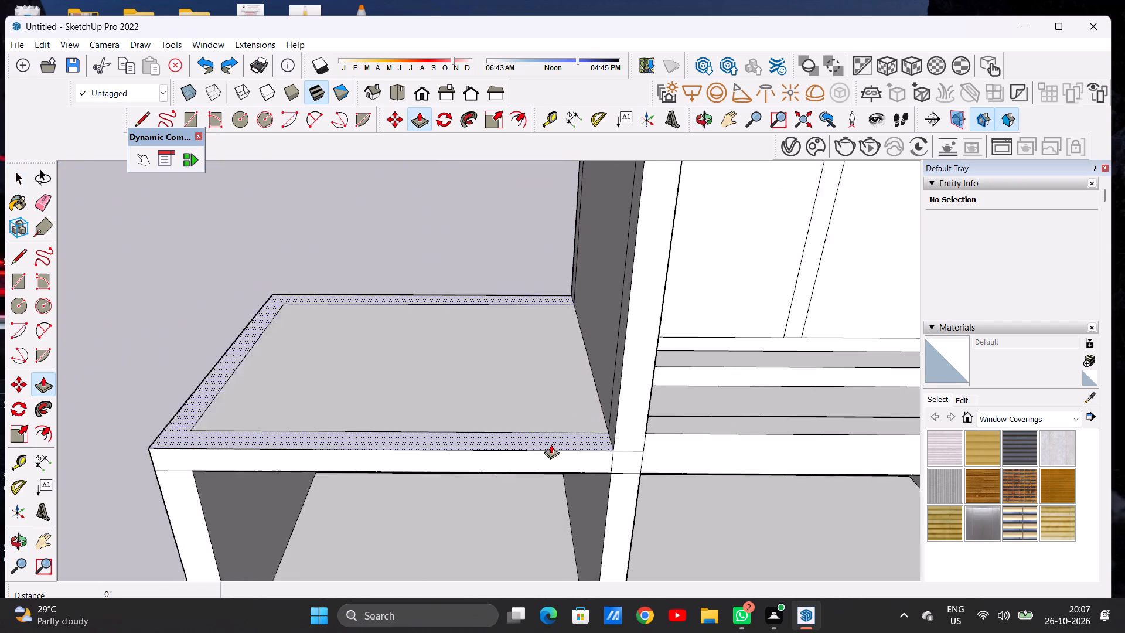
scroll(551, 444, "up", 3)
left_click(556, 439)
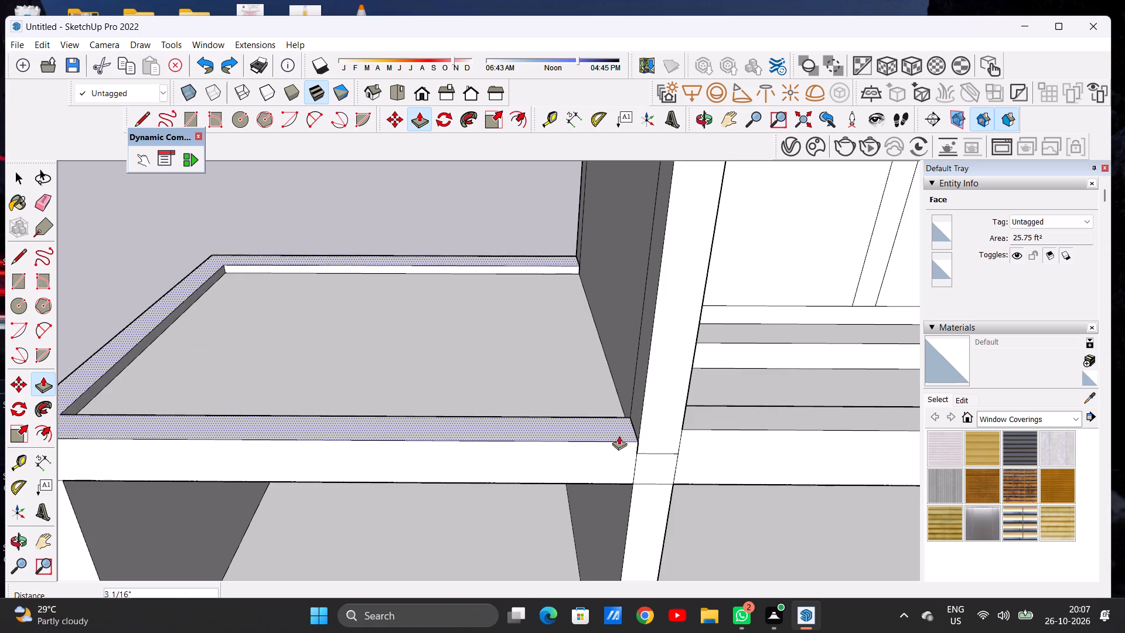
left_click(679, 428)
Push/Pull the recessed inner face of the side unit's top up 6 1/8", flush with its border.
left_click(593, 378)
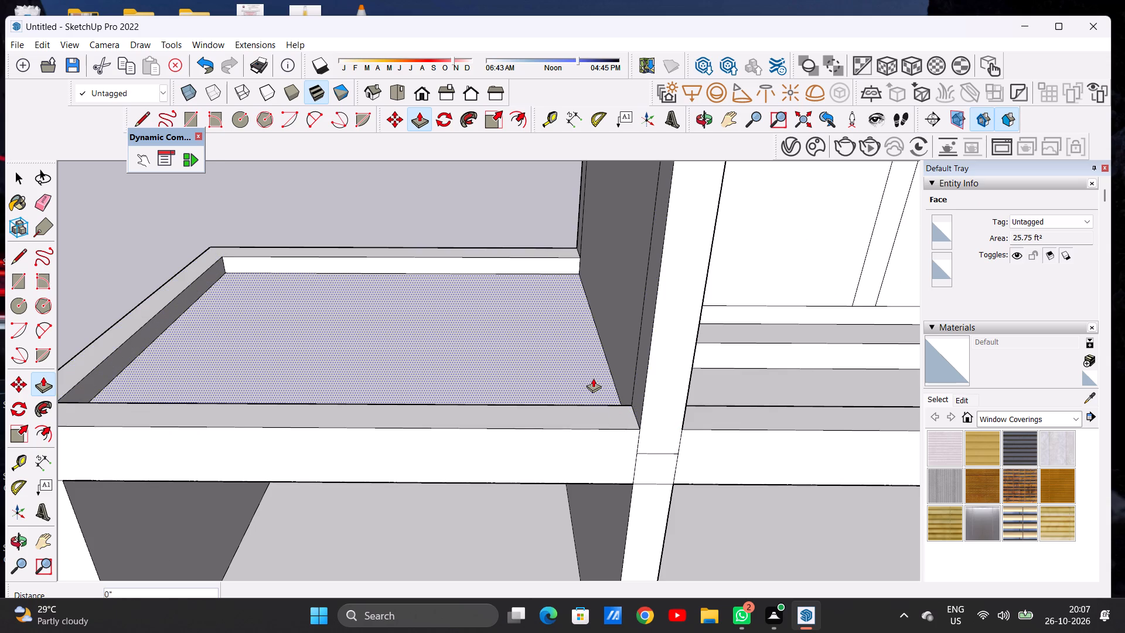
left_click(630, 408)
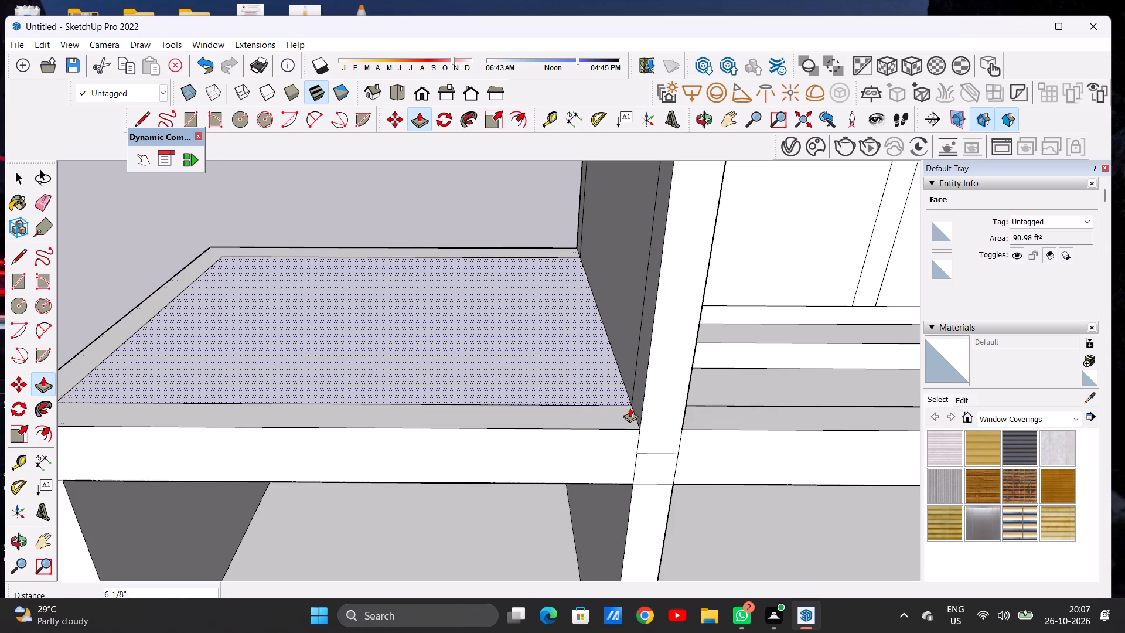
key("space")
Push/Pull the border face on the side unit's top up about 31' 8 9/16", level with the tall cabinet's top.
scroll(538, 419, "down", 15)
middle_click_drag(572, 437, 577, 386)
scroll(567, 407, "up", 6)
key("p")
middle_click_drag(562, 415, 562, 453)
scroll(571, 439, "up", 7)
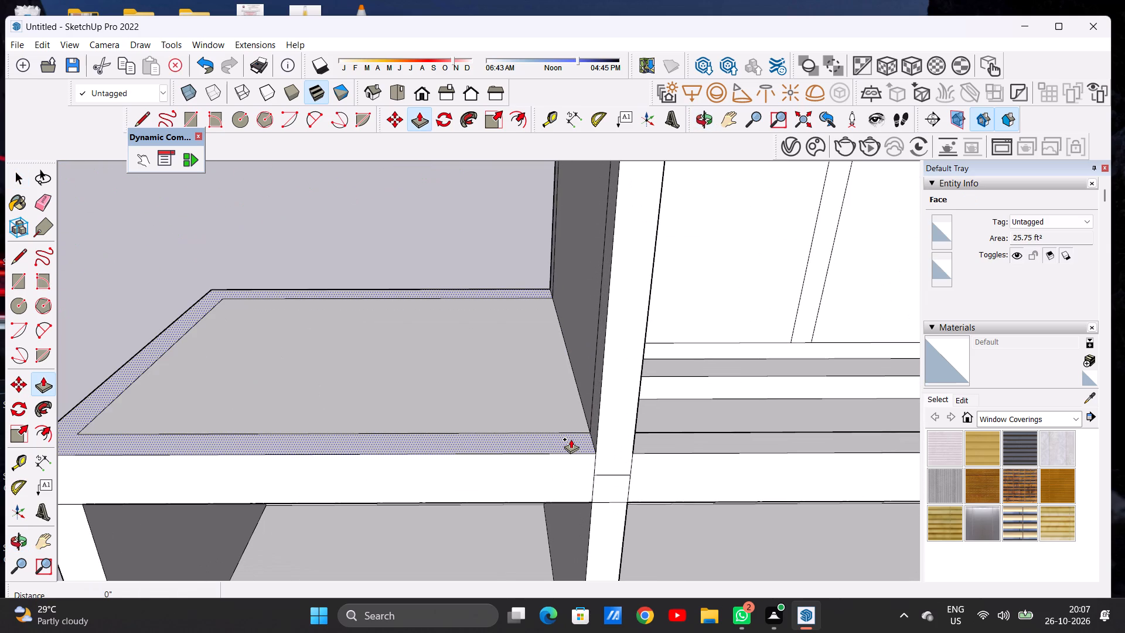
left_click(571, 439)
scroll(578, 402, "down", 12)
scroll(579, 412, "up", 1)
scroll(579, 412, "down", 2)
scroll(585, 356, "down", 2)
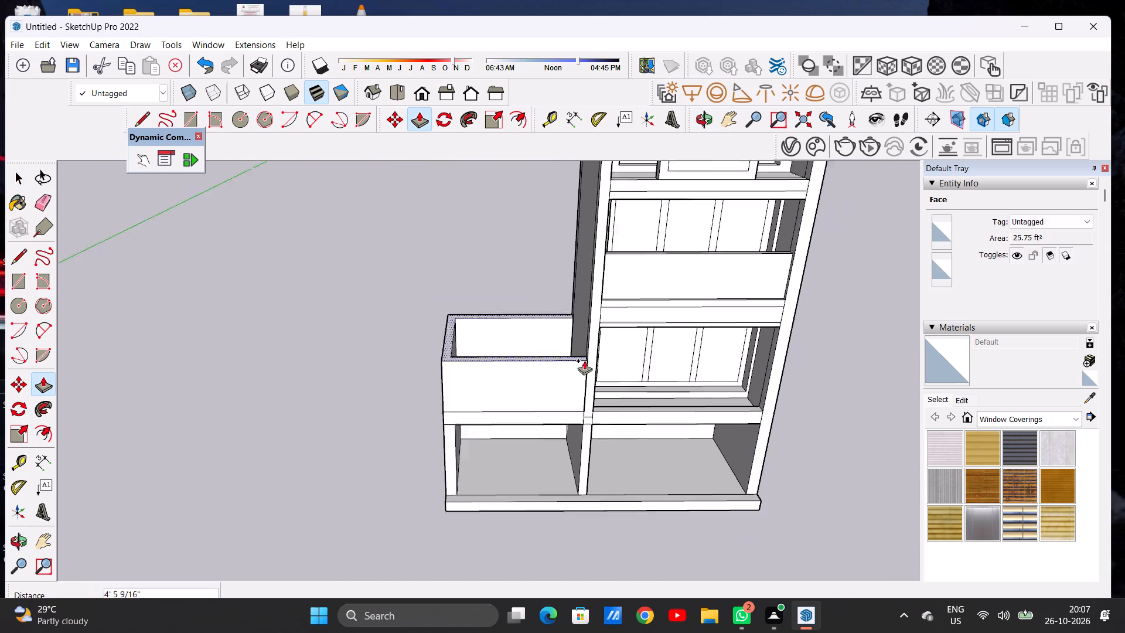
scroll(584, 360, "down", 16)
scroll(582, 285, "up", 13)
scroll(599, 290, "down", 1)
scroll(599, 290, "up", 3)
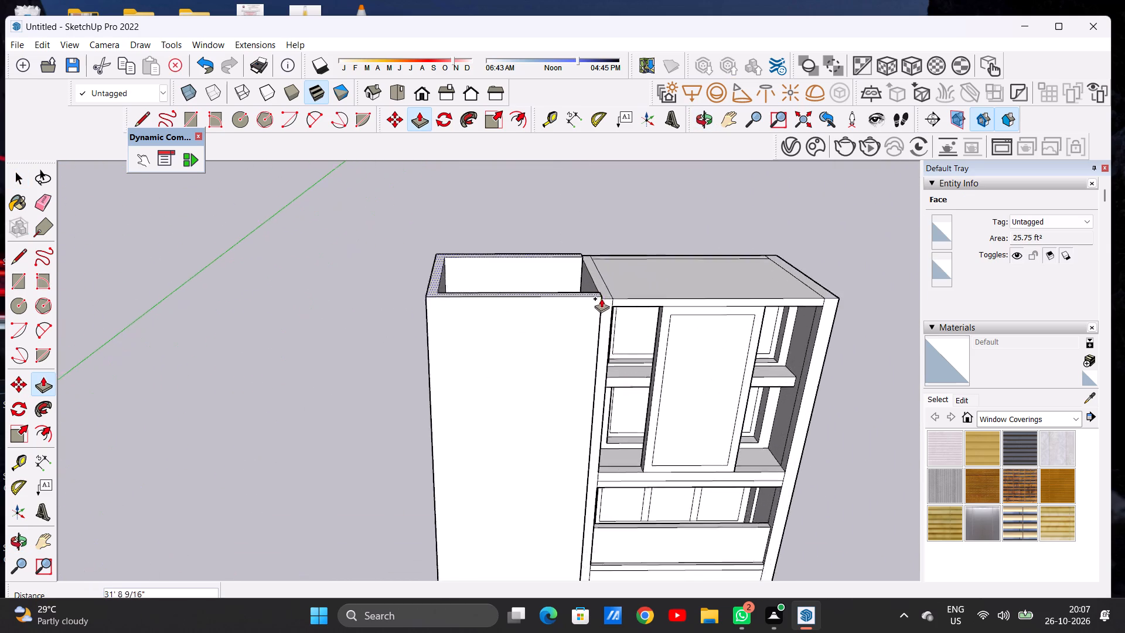
left_click(604, 301)
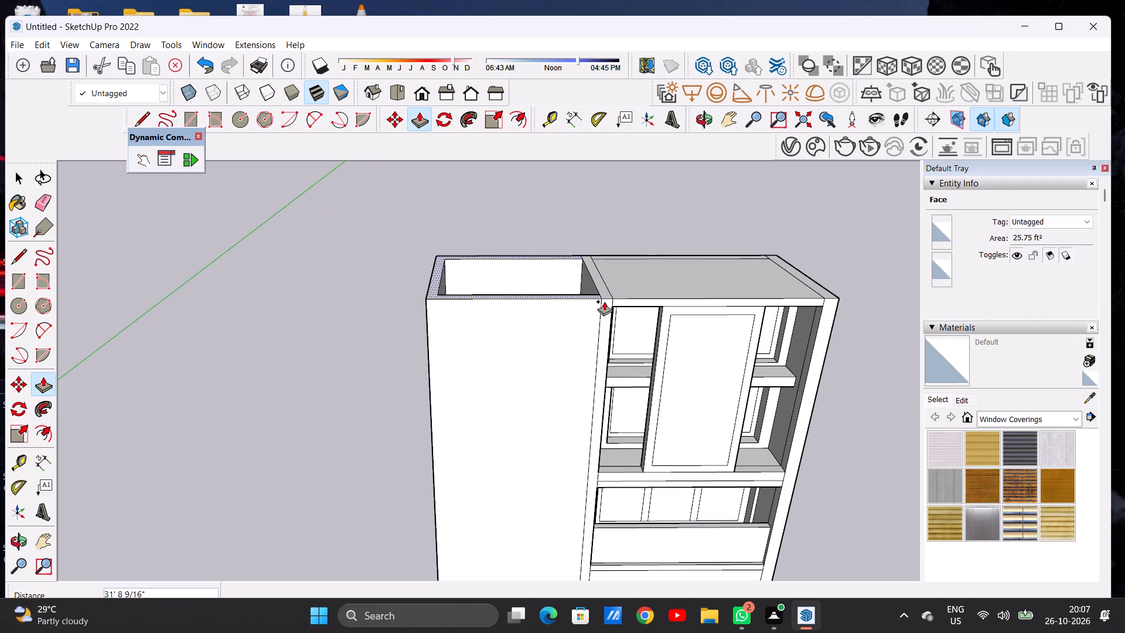
key("space")
Examine the raised side unit's open top and how its rim meets the tall cabinet's top.
scroll(513, 365, "down", 15)
middle_click_drag(503, 393, 498, 305)
scroll(503, 319, "up", 7)
scroll(488, 346, "down", 4)
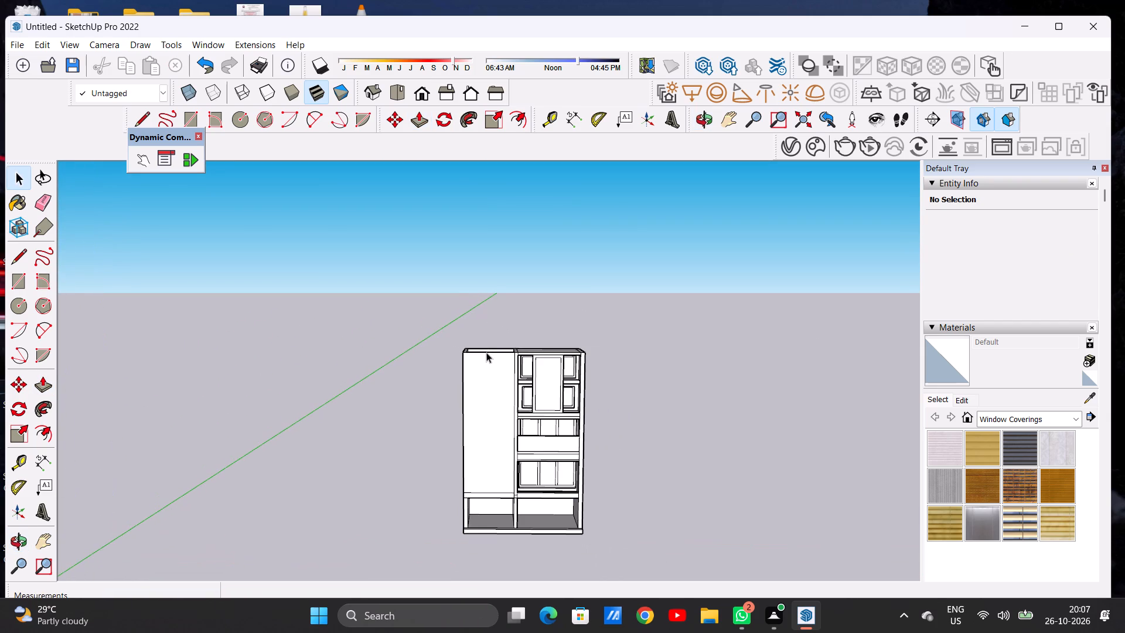
middle_click_drag(487, 353, 487, 366)
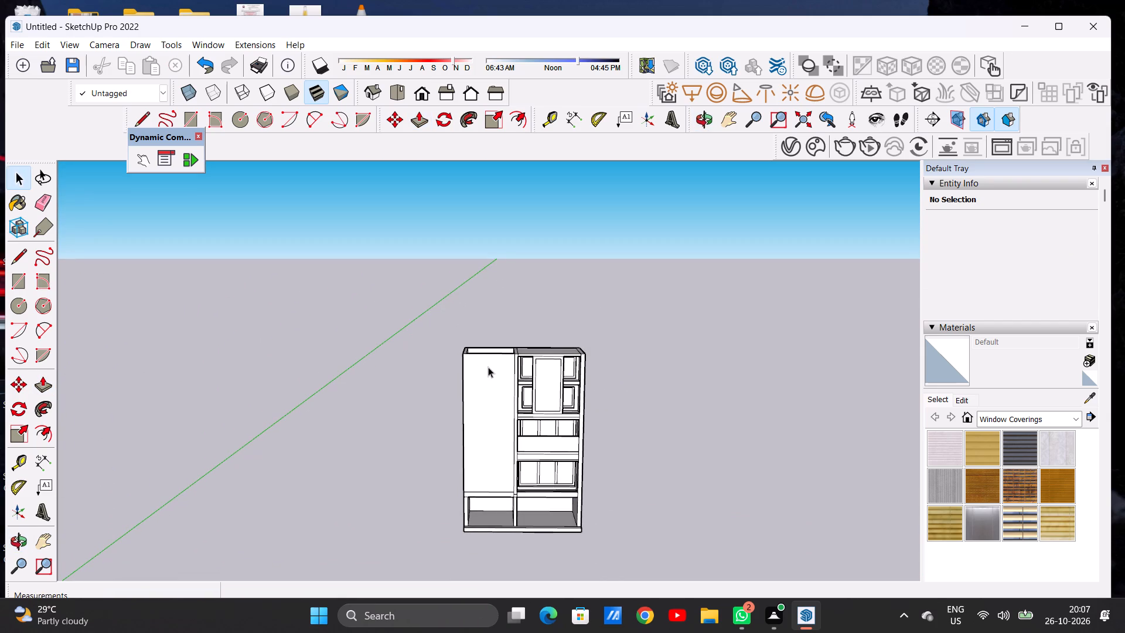
middle_click_drag(492, 361, 485, 409)
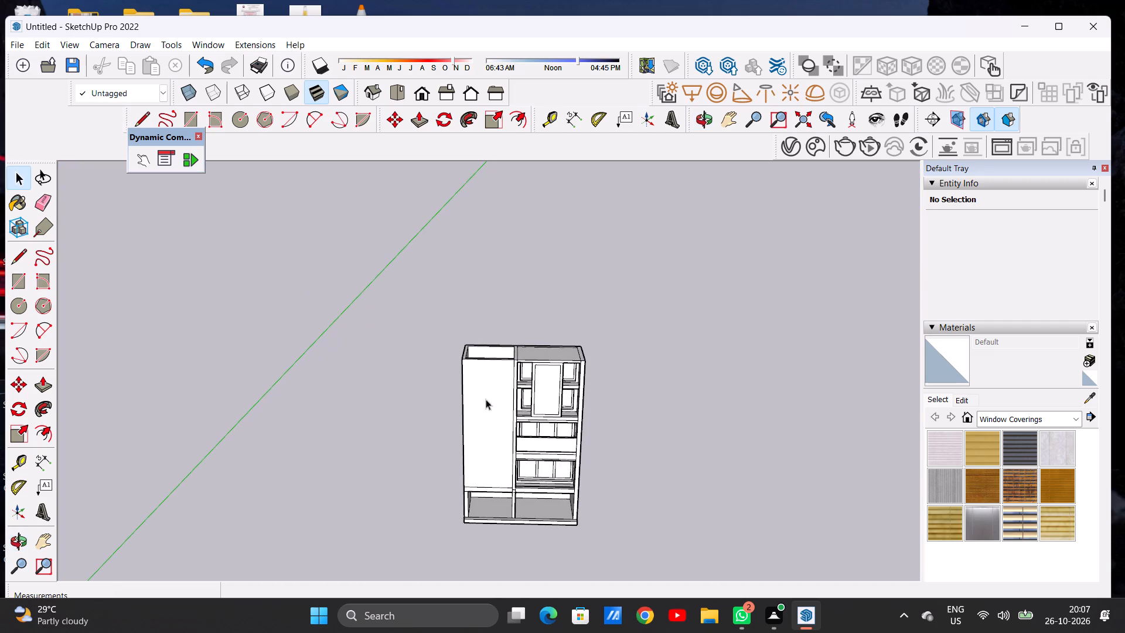
scroll(495, 357, "up", 6)
middle_click_drag(485, 353, 496, 416)
scroll(518, 382, "up", 7)
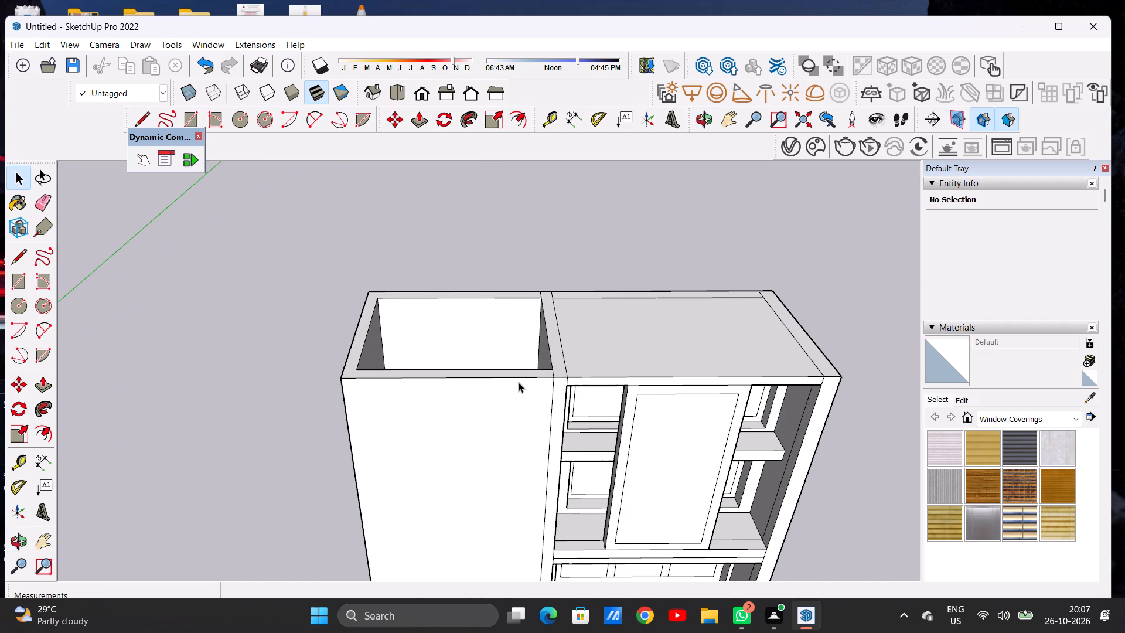
scroll(510, 382, "down", 3)
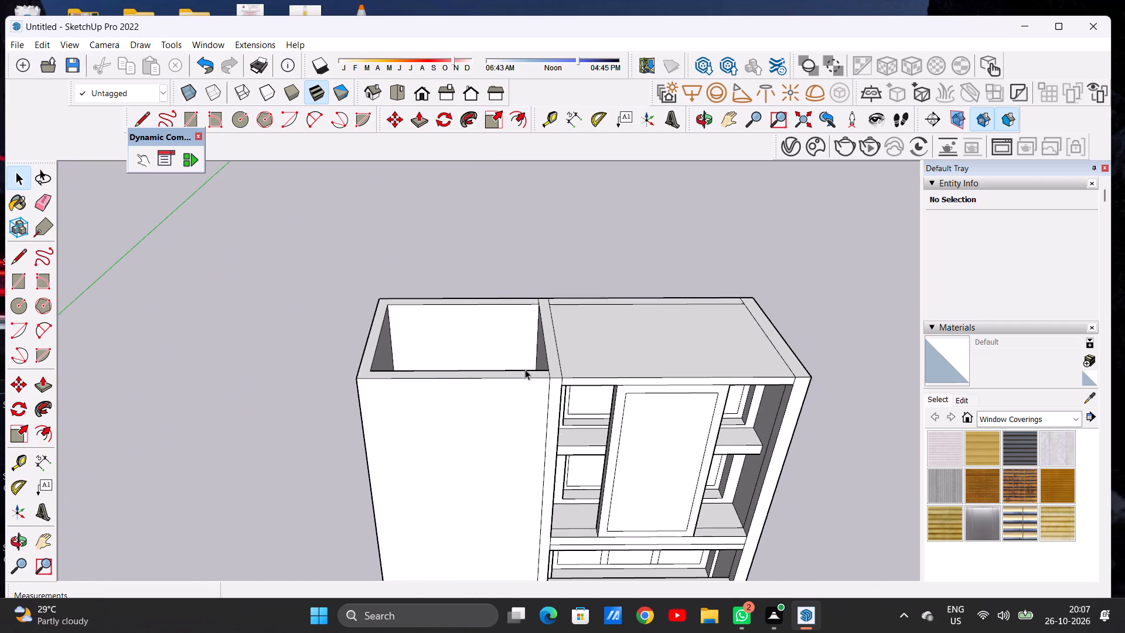
Push/Pull the side unit's top rim down about 1' 5/16" below the cabinet's top.
scroll(525, 369, "down", 3)
middle_click_drag(469, 392, 537, 401)
scroll(458, 371, "down", 1)
scroll(471, 383, "up", 5)
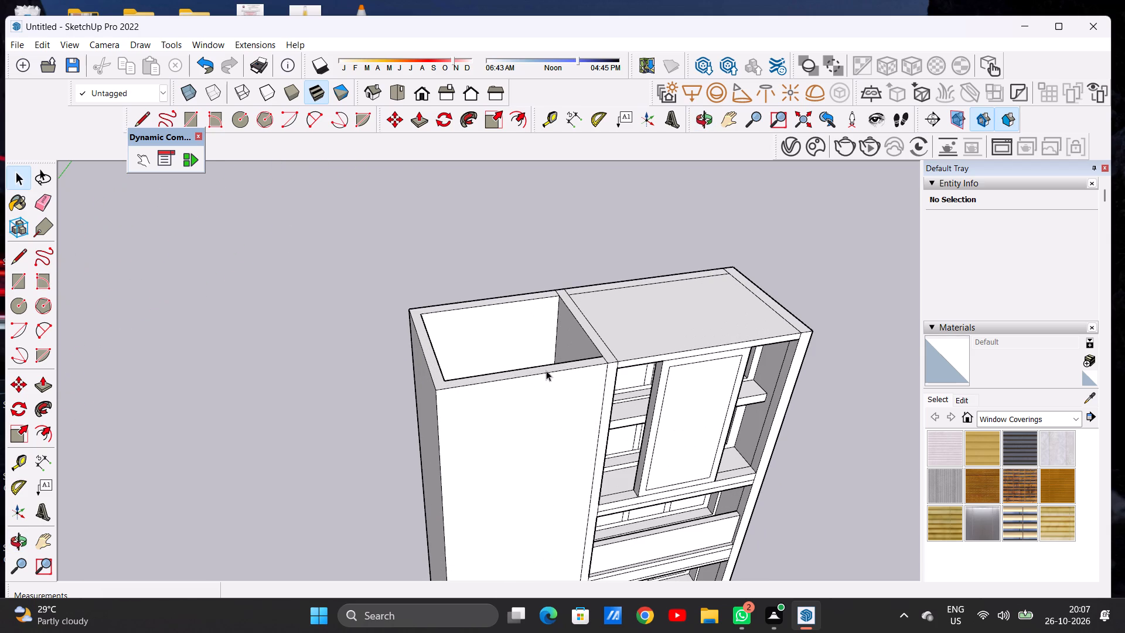
key("p")
scroll(543, 370, "up", 5)
left_click(537, 365)
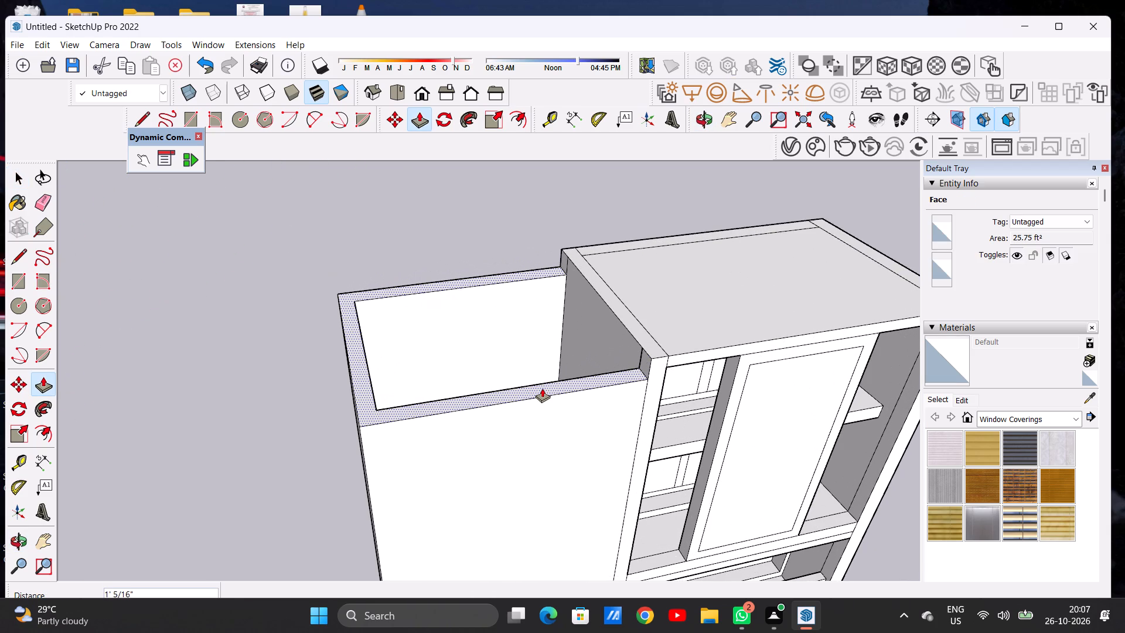
left_click(542, 388)
key("space")
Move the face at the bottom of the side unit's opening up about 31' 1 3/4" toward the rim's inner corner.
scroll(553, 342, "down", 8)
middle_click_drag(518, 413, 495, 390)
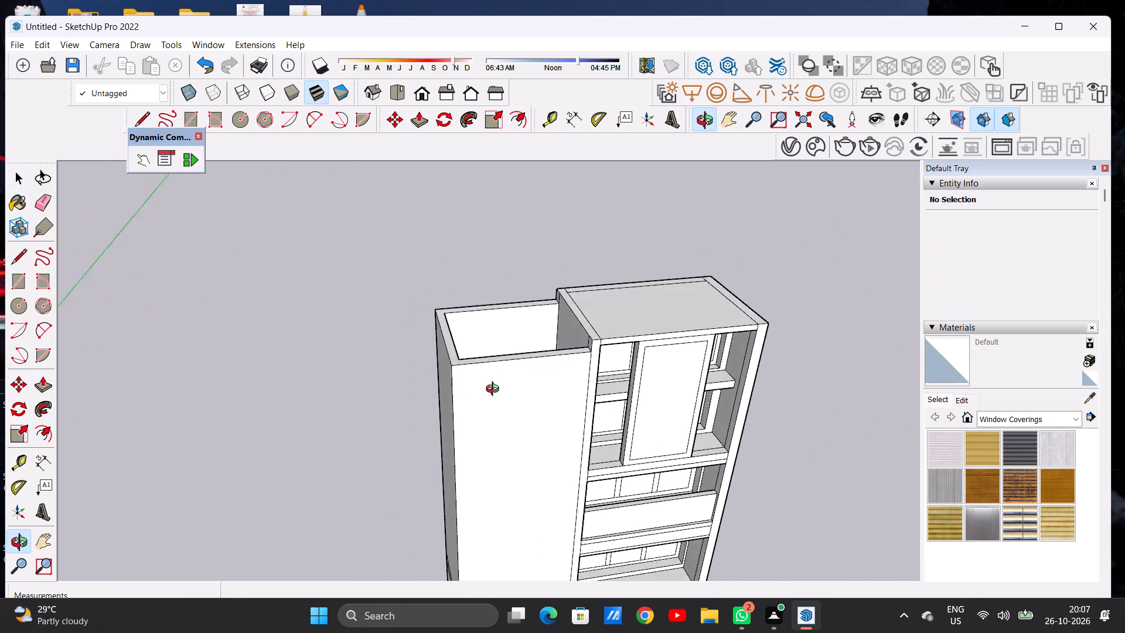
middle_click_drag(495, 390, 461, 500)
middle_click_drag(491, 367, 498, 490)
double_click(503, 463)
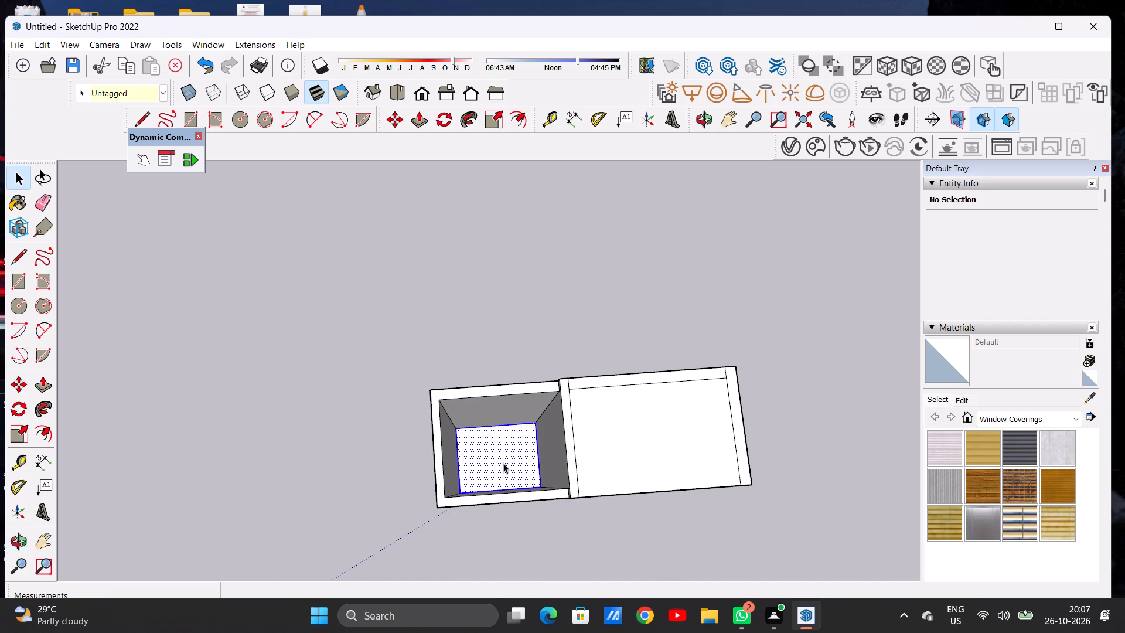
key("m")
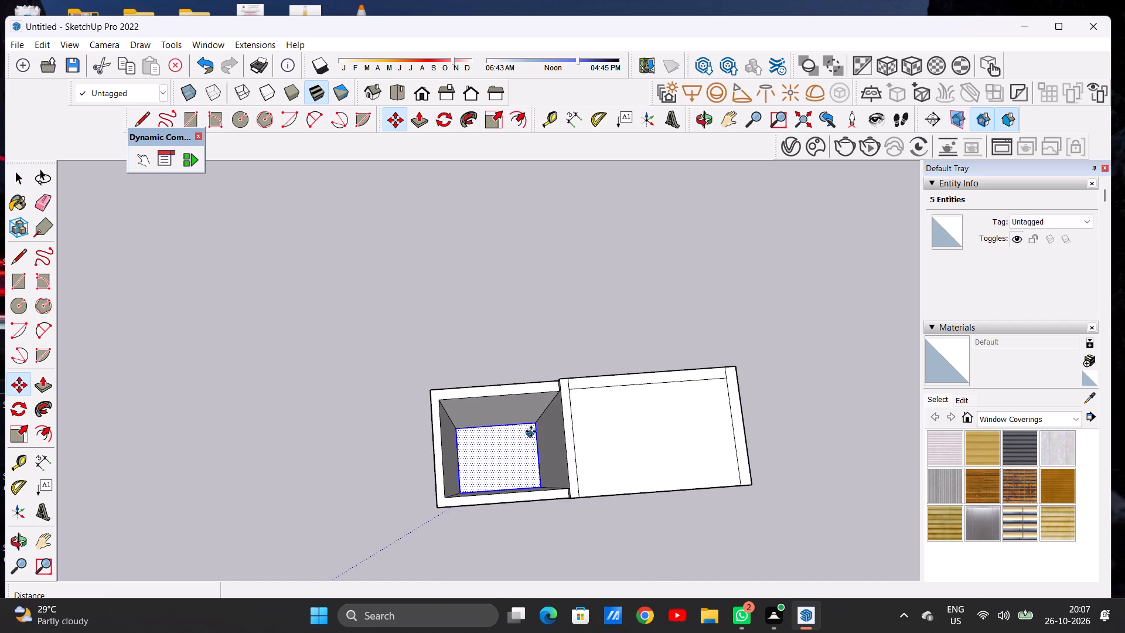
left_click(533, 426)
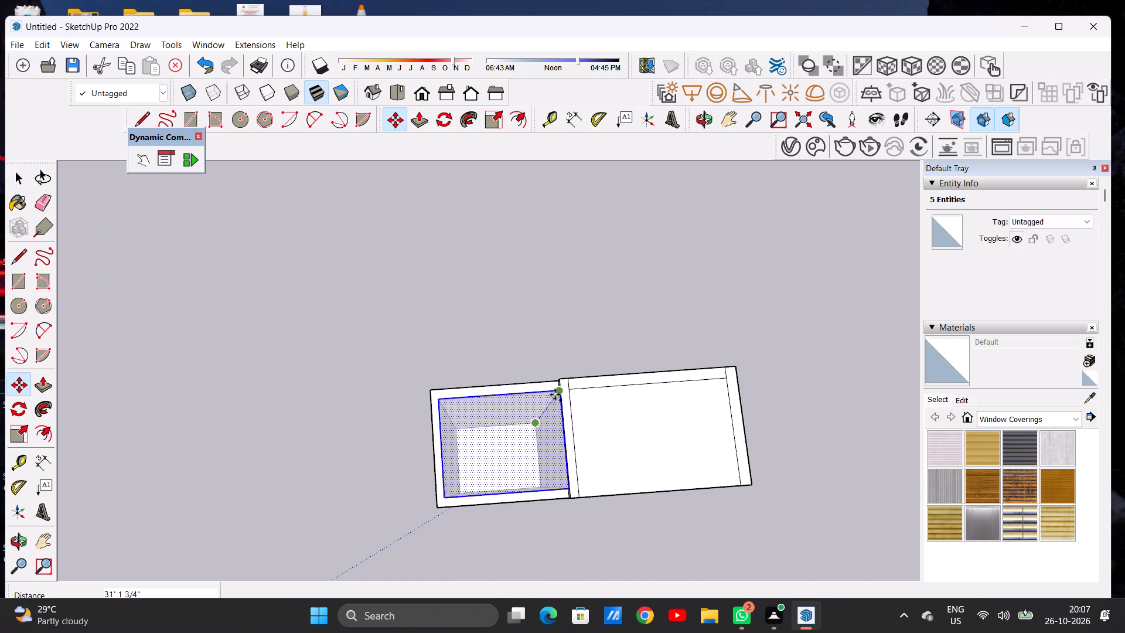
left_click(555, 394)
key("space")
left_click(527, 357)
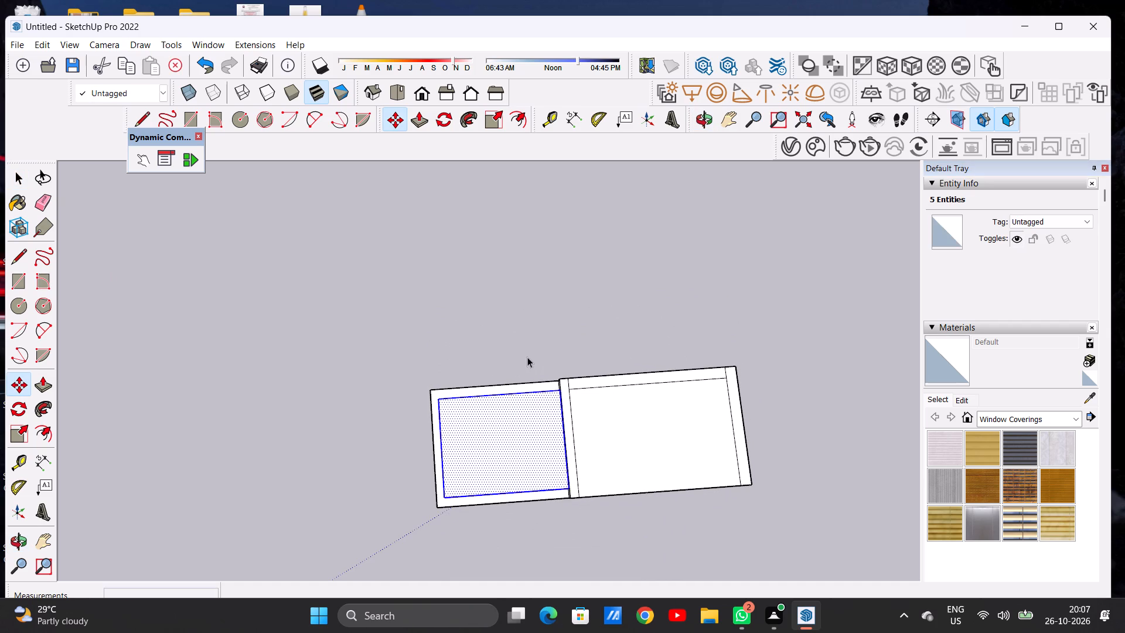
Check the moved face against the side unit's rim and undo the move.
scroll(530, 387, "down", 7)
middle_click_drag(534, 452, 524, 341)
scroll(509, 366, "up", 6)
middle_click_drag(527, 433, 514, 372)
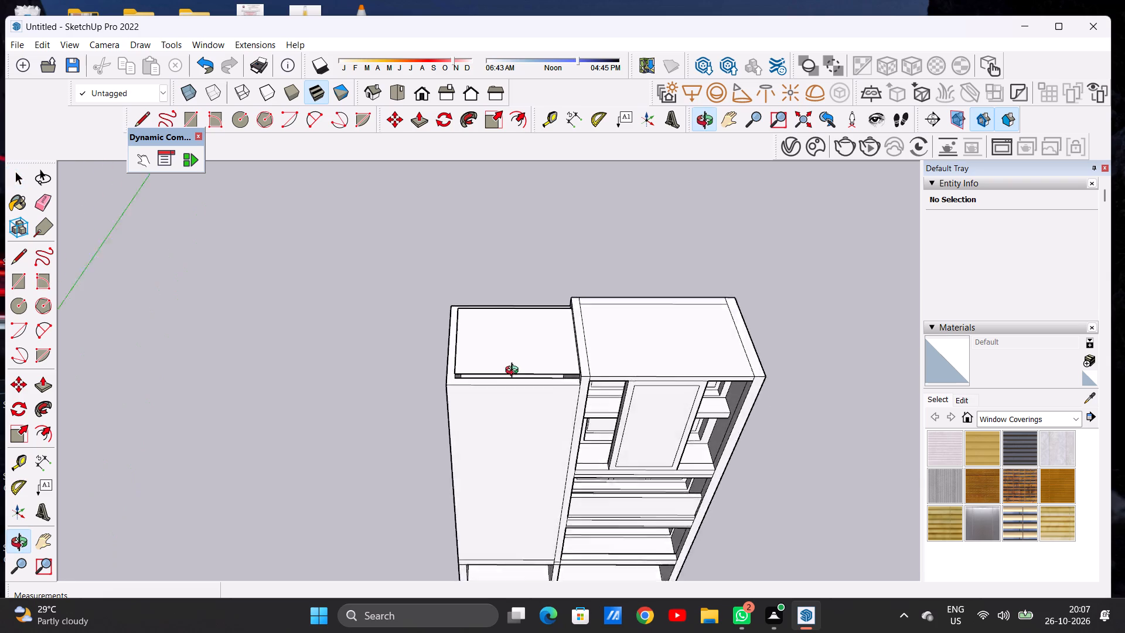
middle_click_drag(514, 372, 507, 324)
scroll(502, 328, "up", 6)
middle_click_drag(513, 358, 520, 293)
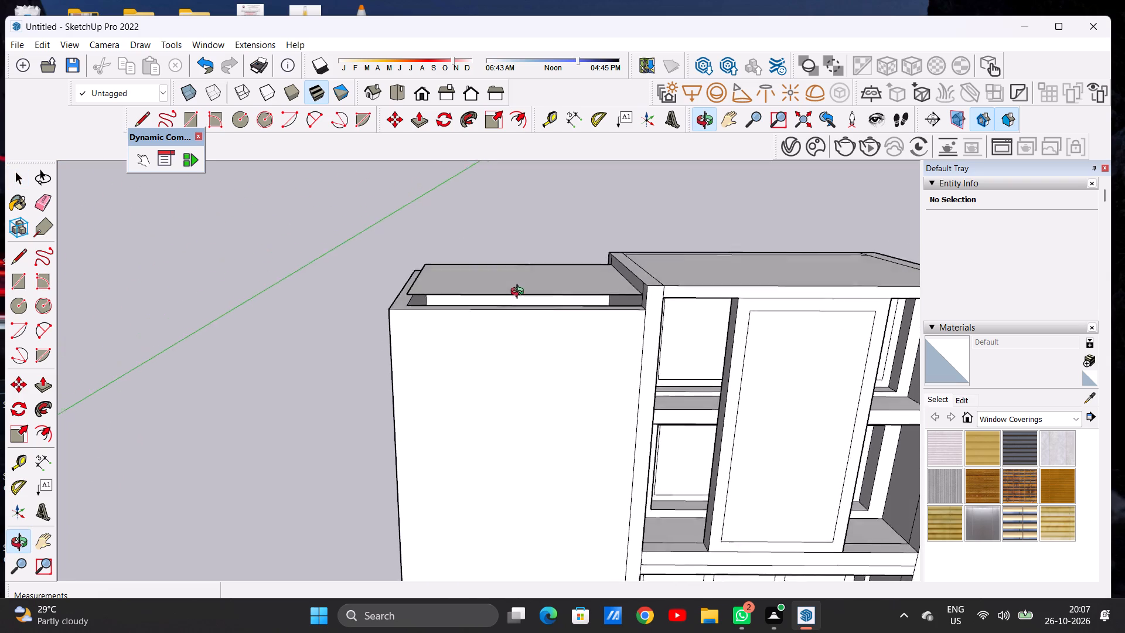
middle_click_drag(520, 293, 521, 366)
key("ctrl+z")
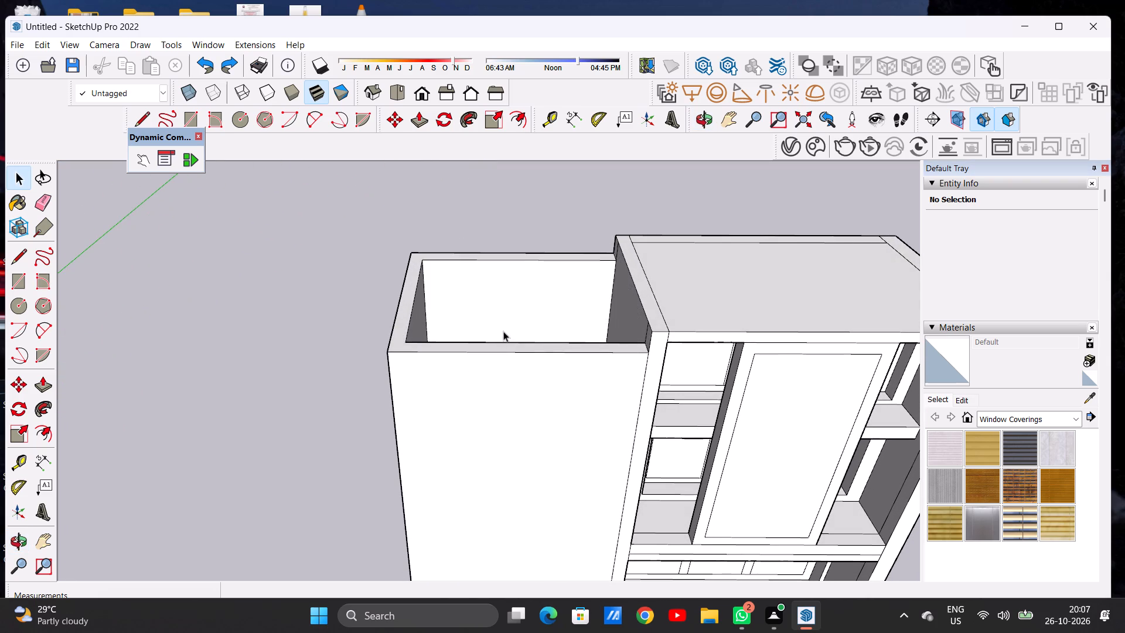
Move the face at the bottom of the side unit's opening up about 30' 7 5/8" to the rim's inner back corner.
middle_click_drag(503, 329, 504, 499)
scroll(508, 355, "down", 7)
middle_click_drag(514, 374, 520, 473)
middle_click_drag(520, 464, 520, 430)
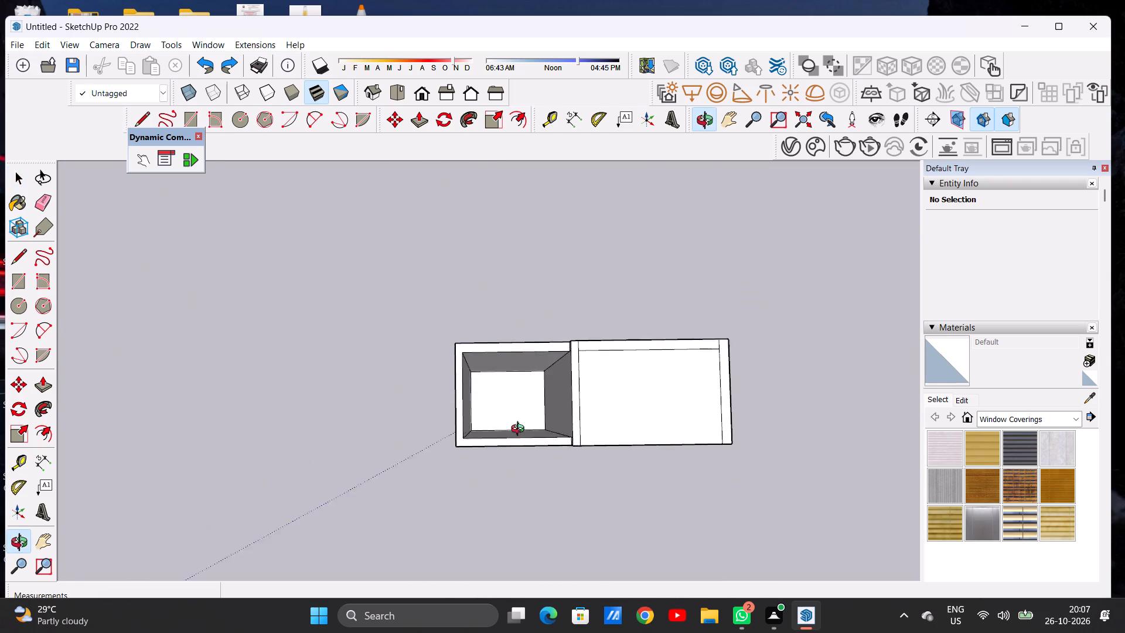
middle_click_drag(520, 430, 520, 417)
scroll(523, 411, "up", 7)
double_click(519, 407)
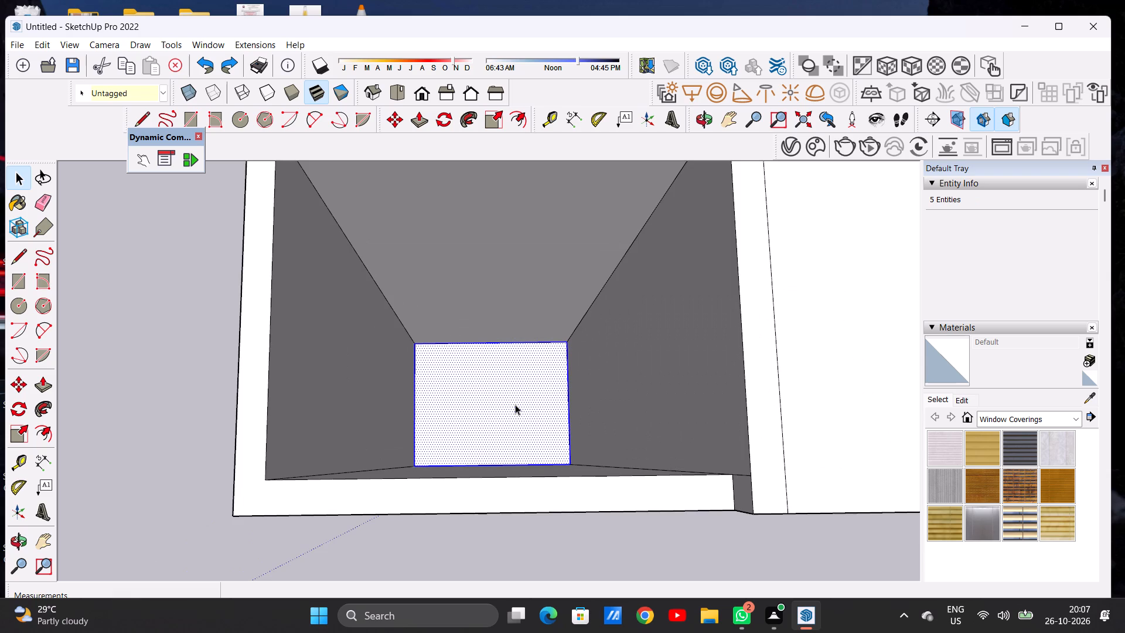
middle_click_drag(510, 409, 510, 441)
key("m")
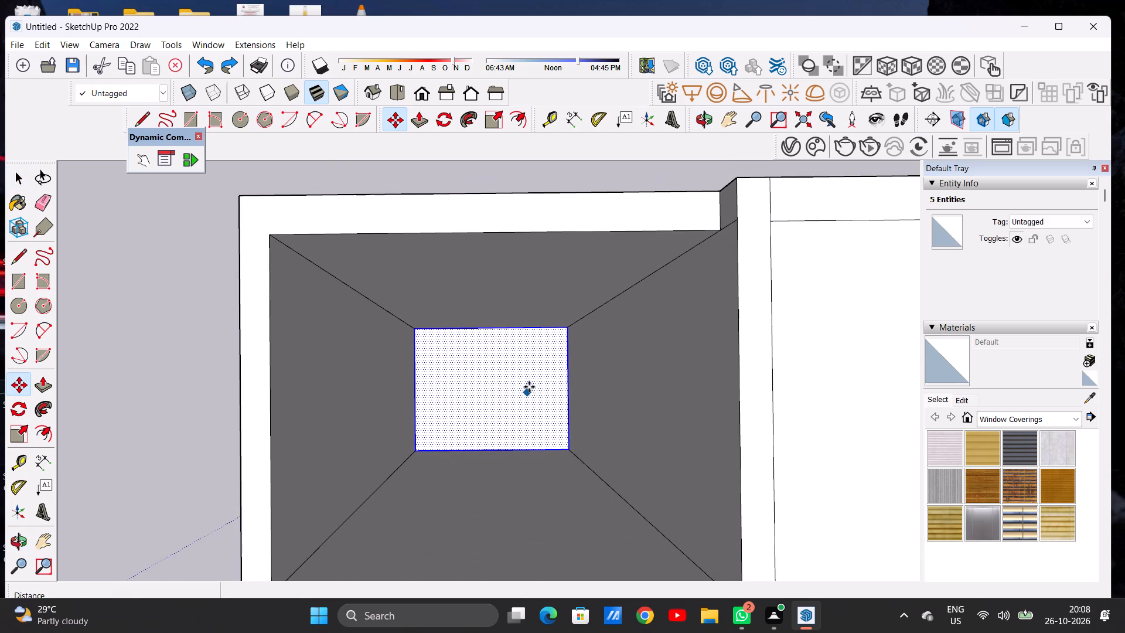
left_click(572, 328)
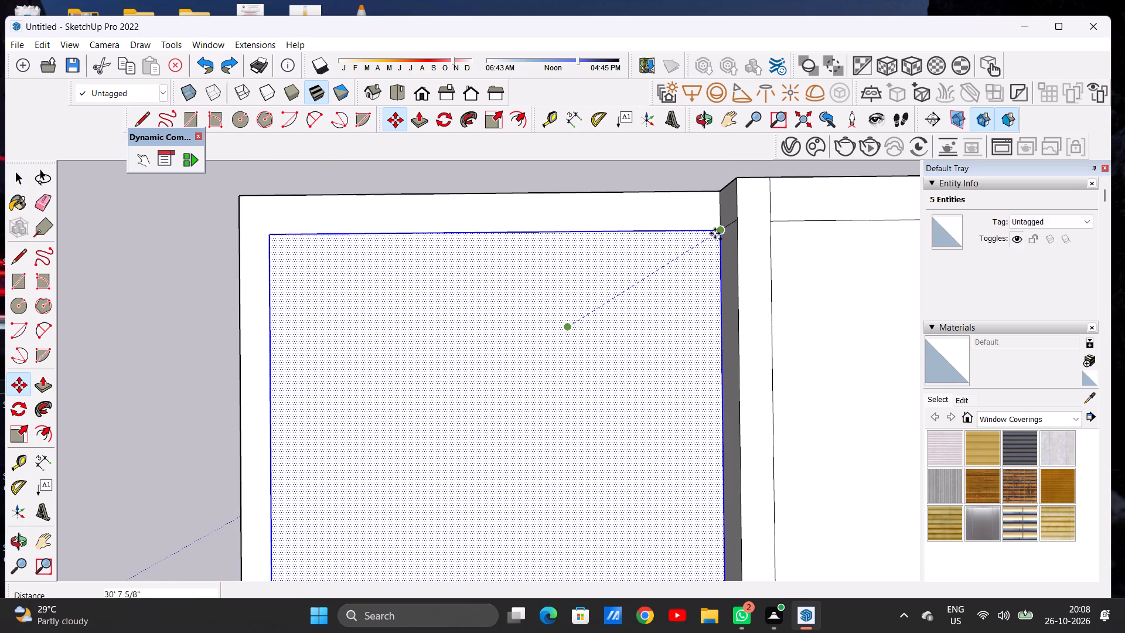
left_click(715, 233)
key("space")
left_click(590, 182)
Examine the side unit's closed top and plain front face beside the tall cabinet.
scroll(561, 319, "down", 3)
scroll(561, 322, "up", 1)
scroll(561, 323, "down", 3)
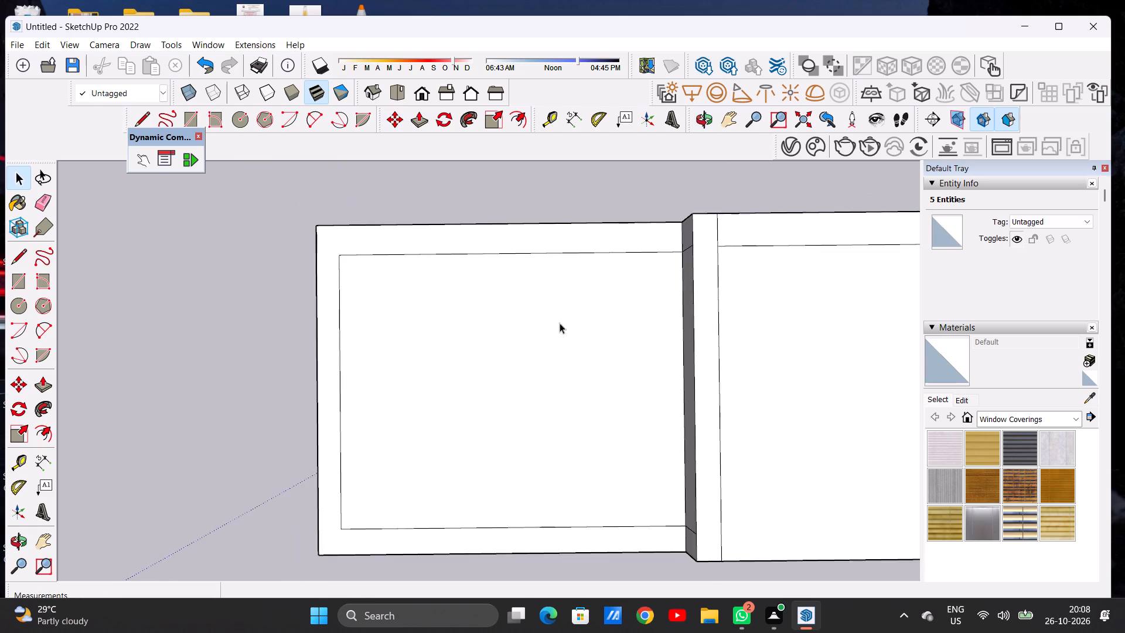
scroll(560, 323, "down", 7)
middle_click_drag(519, 421, 530, 301)
scroll(504, 355, "down", 4)
middle_click_drag(509, 416, 493, 206)
scroll(478, 307, "down", 5)
middle_click_drag(493, 341, 493, 291)
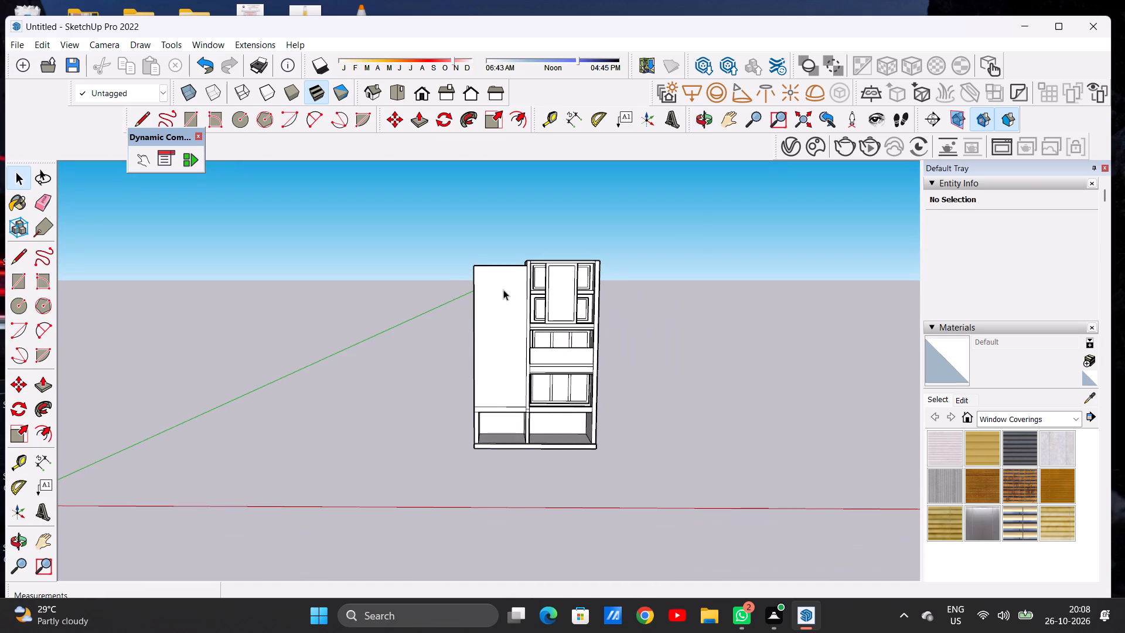
scroll(516, 286, "up", 7)
scroll(491, 290, "down", 5)
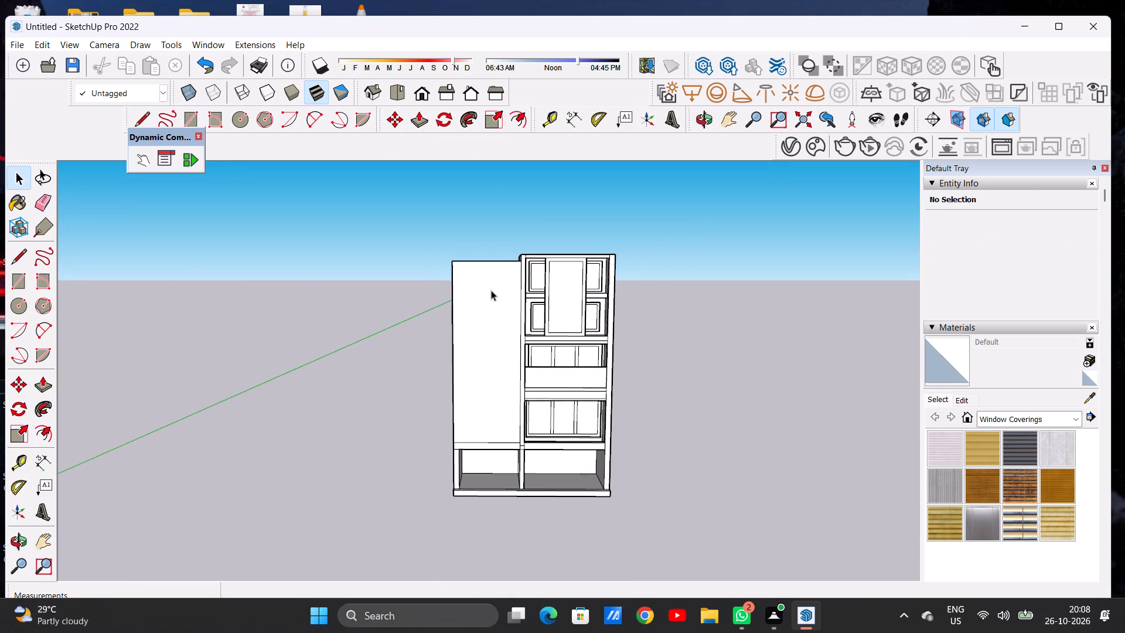
Offset the outline of the side unit's plain front face inward by about 1' 4 3/16".
scroll(497, 291, "up", 3)
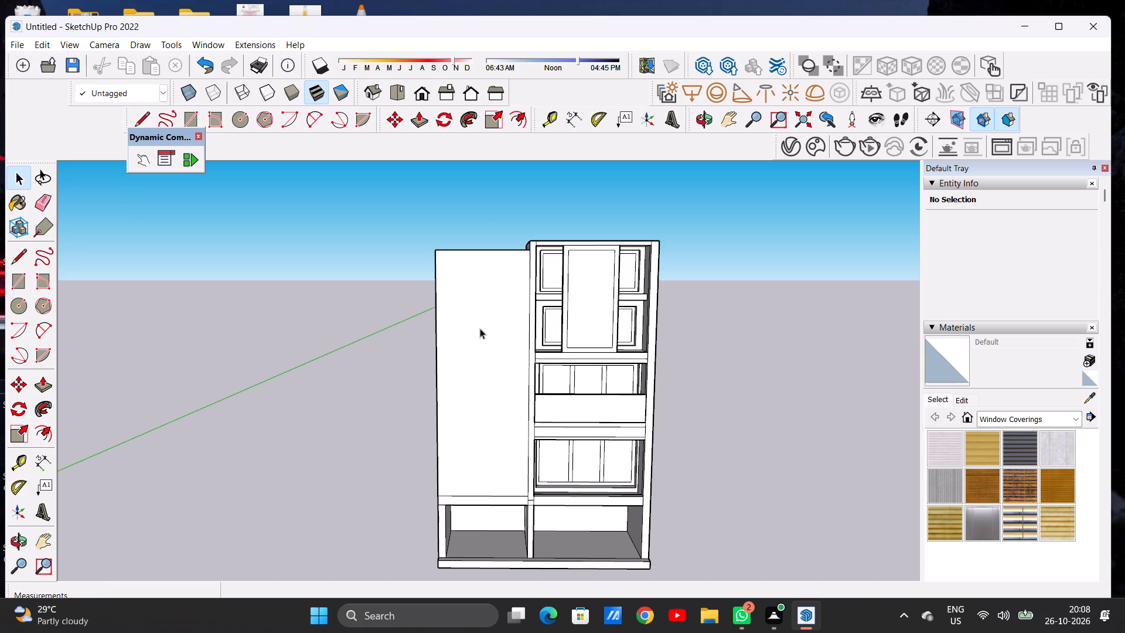
type("OF")
scroll(480, 328, "up", 4)
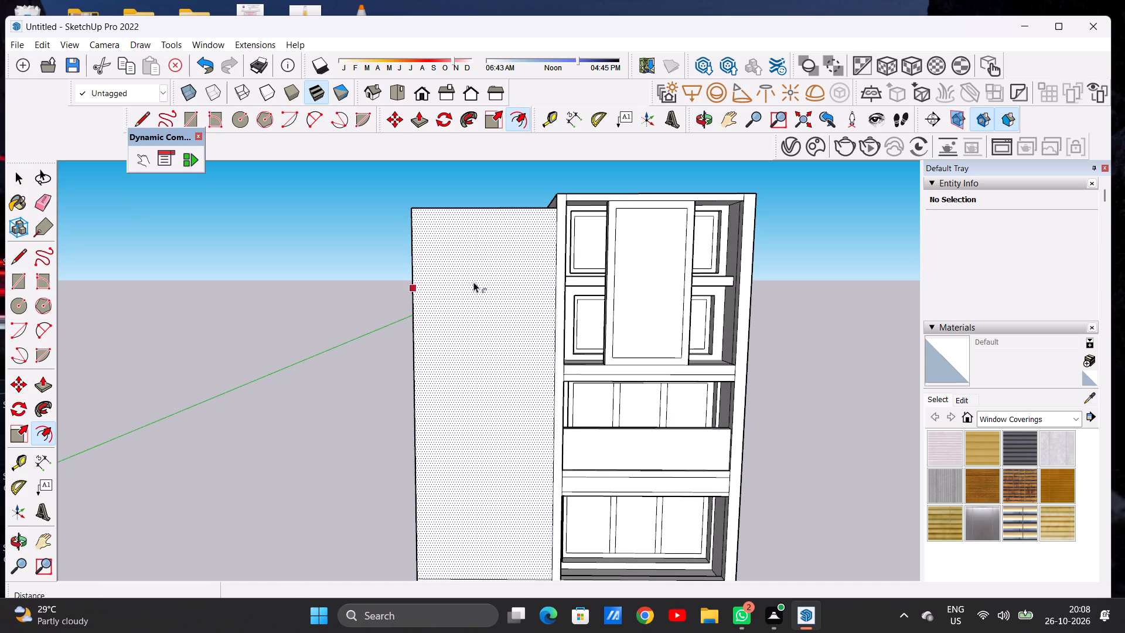
left_click(466, 234)
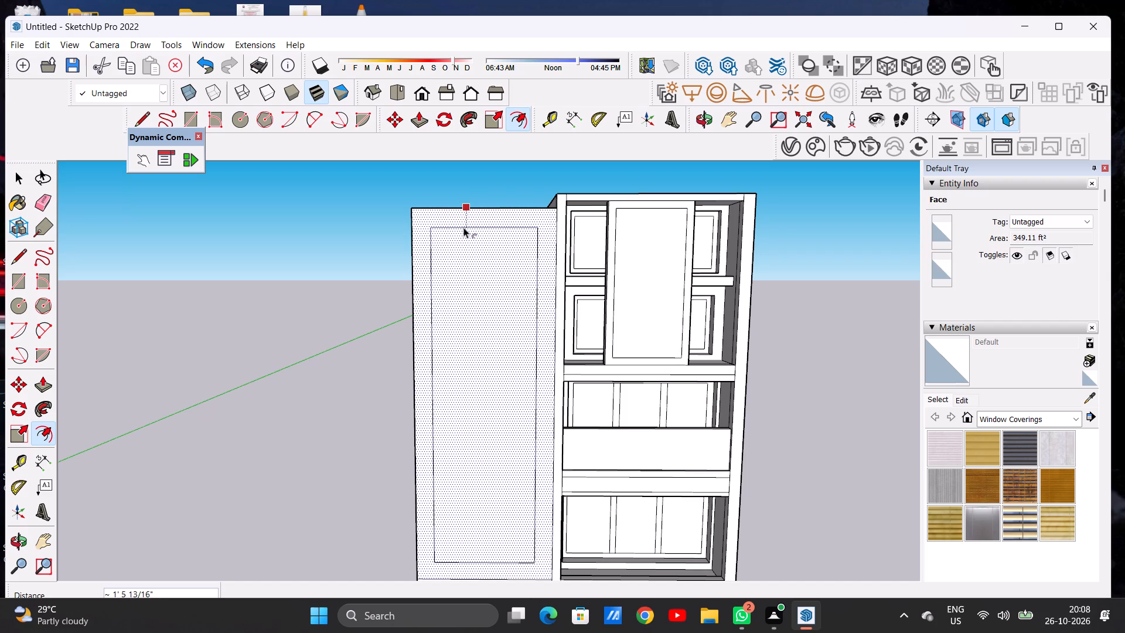
left_click(463, 226)
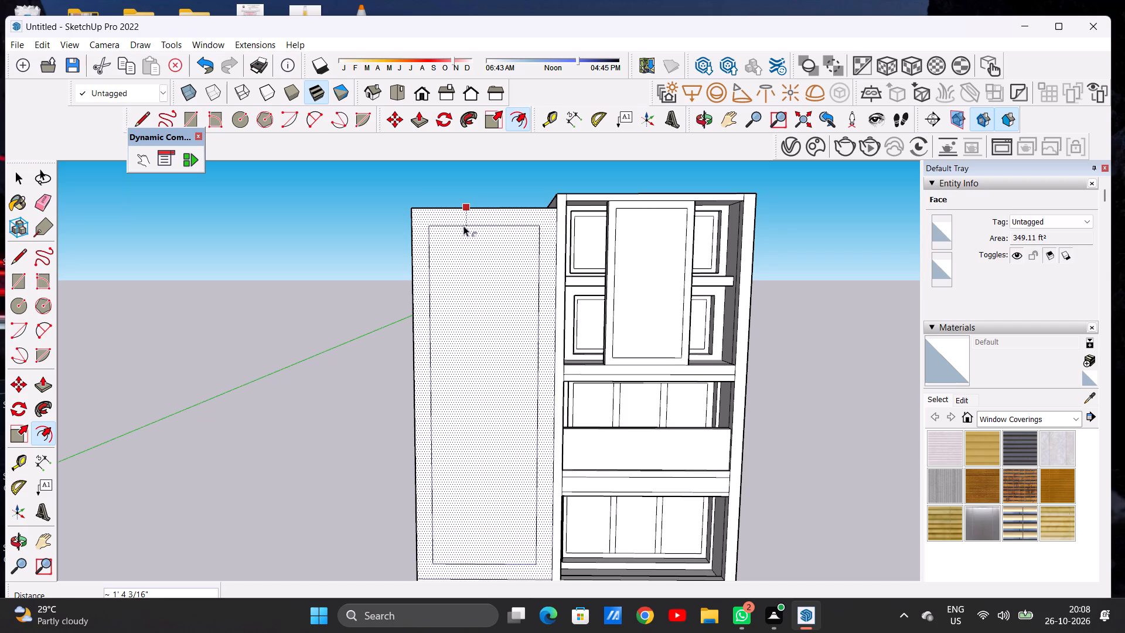
key("space")
Draw diagonal lines about 1' 10 15/16" long joining the inset rectangle's two upper corners to the front face's outer corners.
type("L")
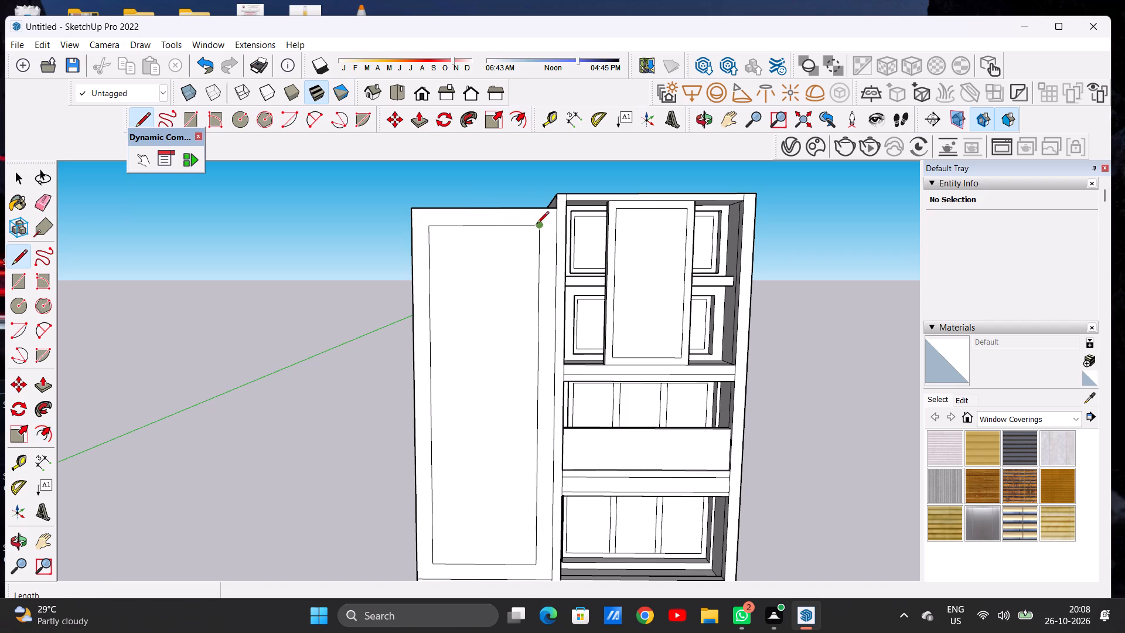
left_click(537, 224)
left_click(555, 209)
scroll(429, 232, "up", 5)
scroll(429, 232, "down", 2)
left_click(428, 224)
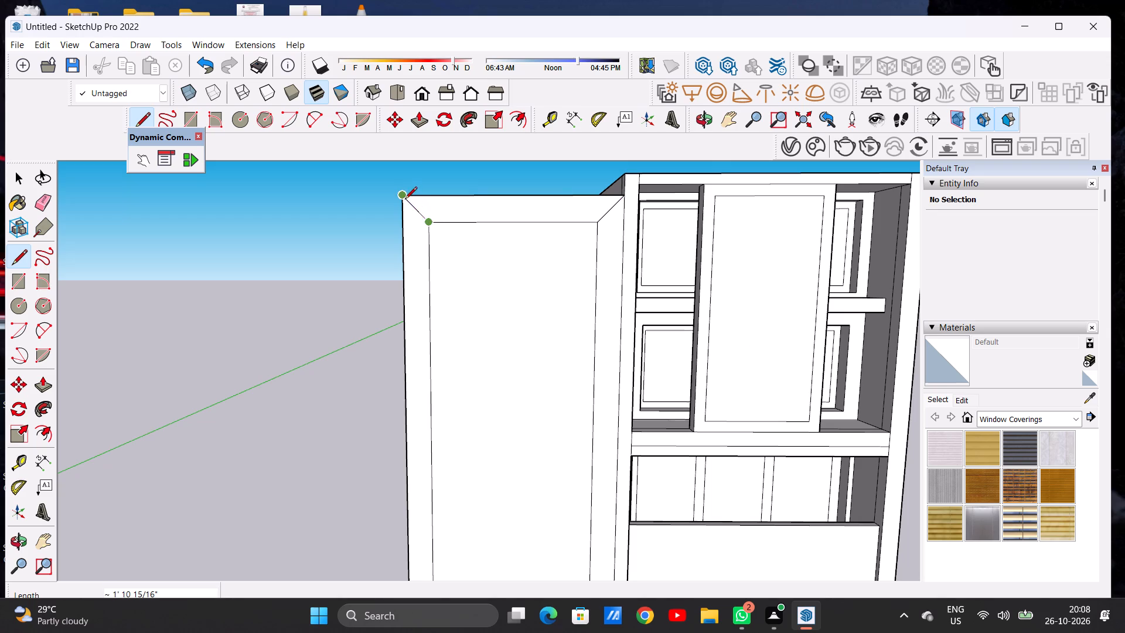
left_click(405, 200)
Draw matching diagonal lines about 1' 10 15/16" long from the inset rectangle's two lower corners to the front face's outer corners.
scroll(448, 226, "down", 14)
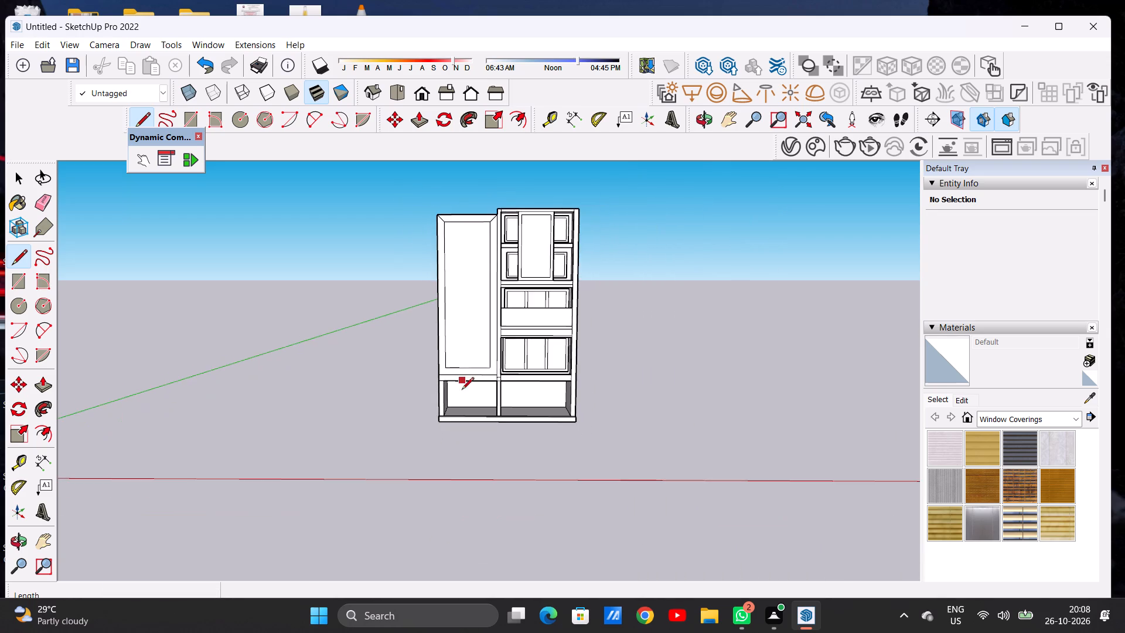
scroll(462, 390, "up", 7)
scroll(434, 352, "up", 14)
left_click(428, 329)
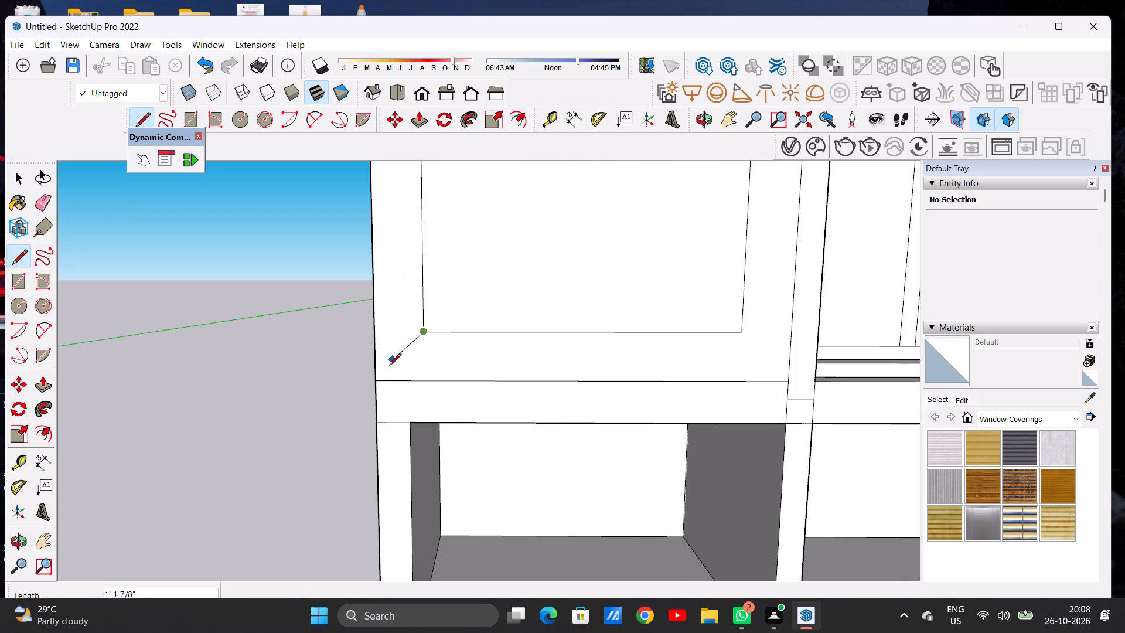
left_click(381, 377)
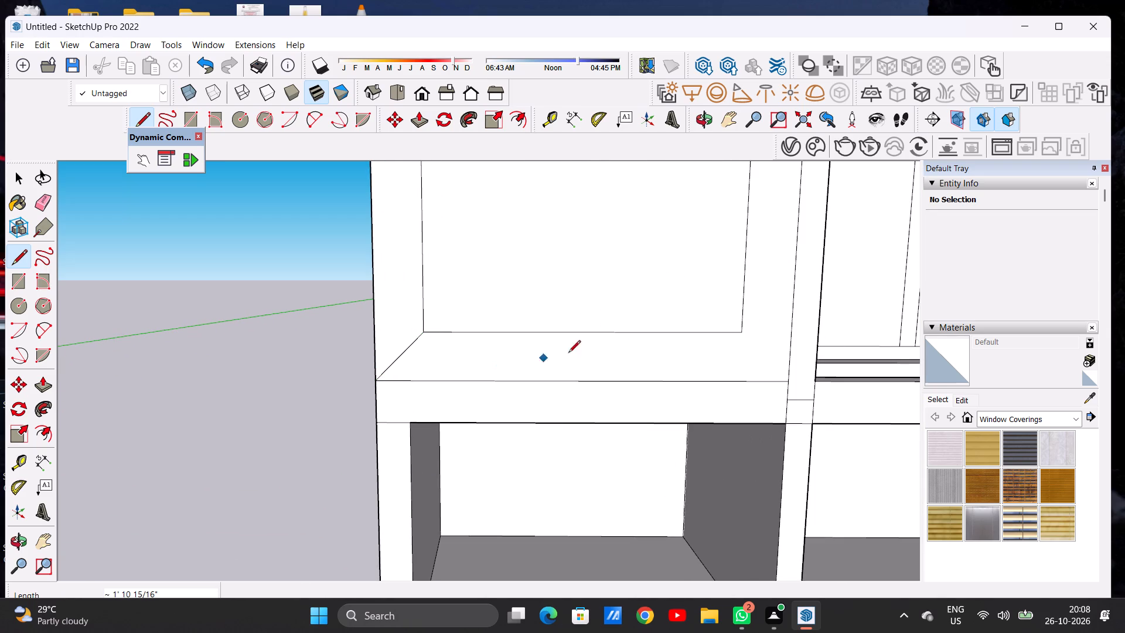
left_click(739, 335)
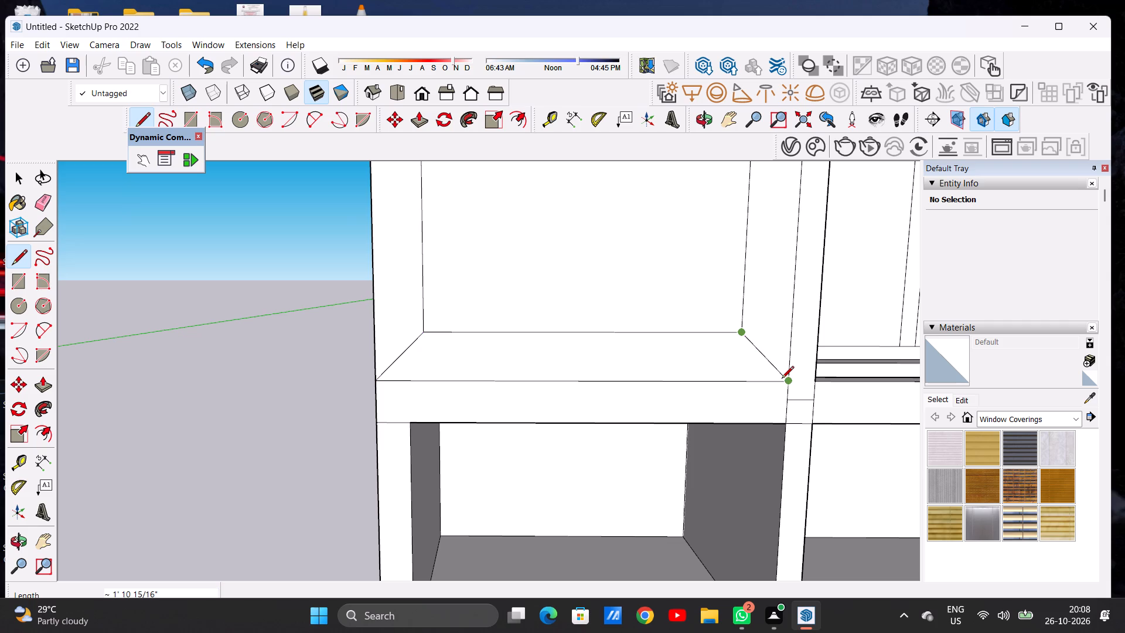
left_click(782, 379)
key("space")
Push the inset panel on the side unit's front inward by about 5 9/16" to recess it behind the mitred border.
scroll(472, 401, "down", 2)
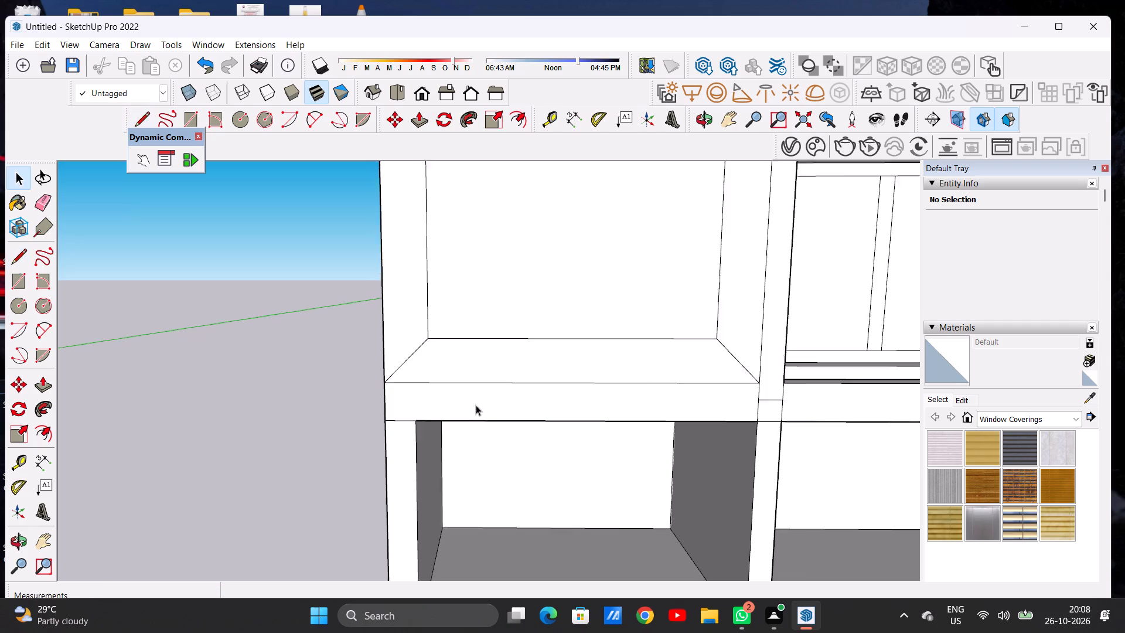
scroll(476, 405, "down", 20)
scroll(487, 312, "up", 9)
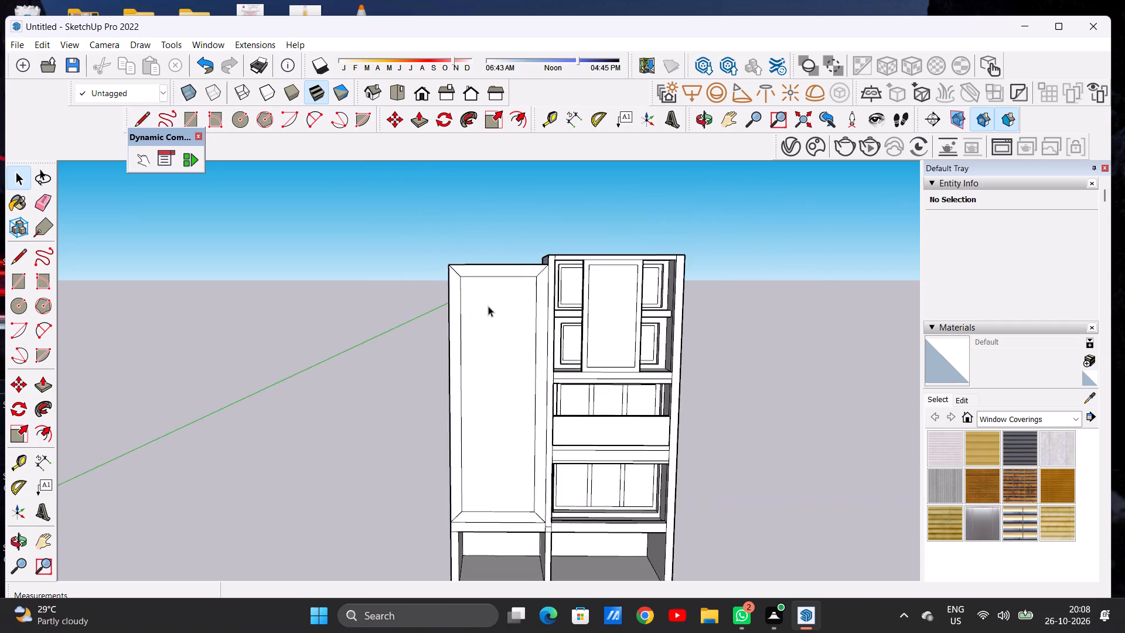
scroll(488, 306, "up", 4)
scroll(488, 306, "down", 1)
middle_click_drag(503, 310, 506, 339)
key("p")
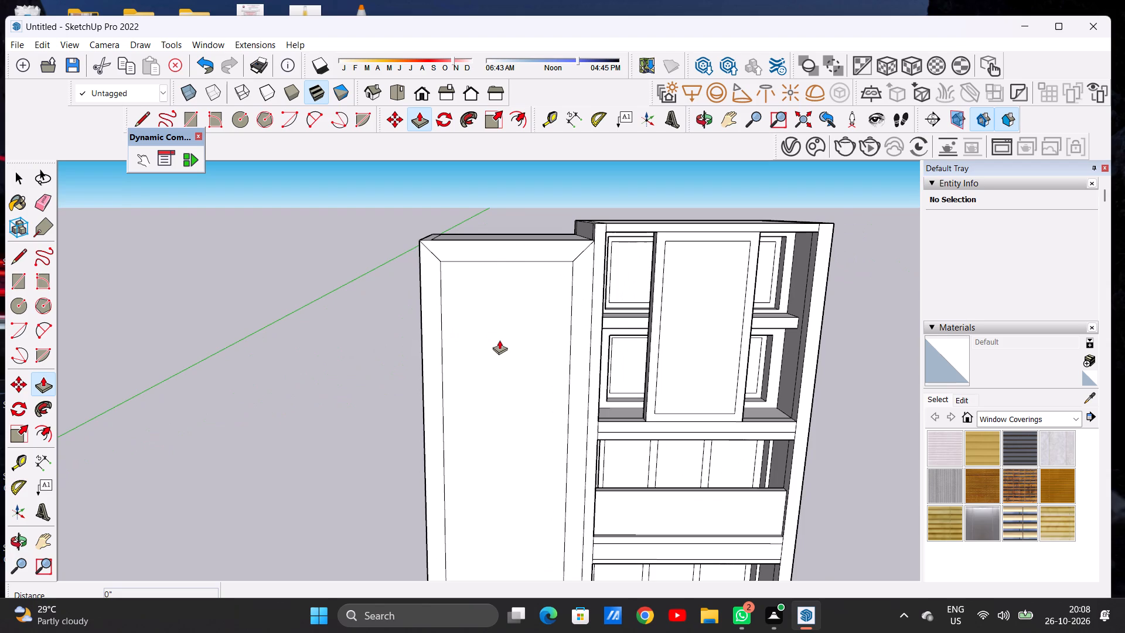
left_click(499, 340)
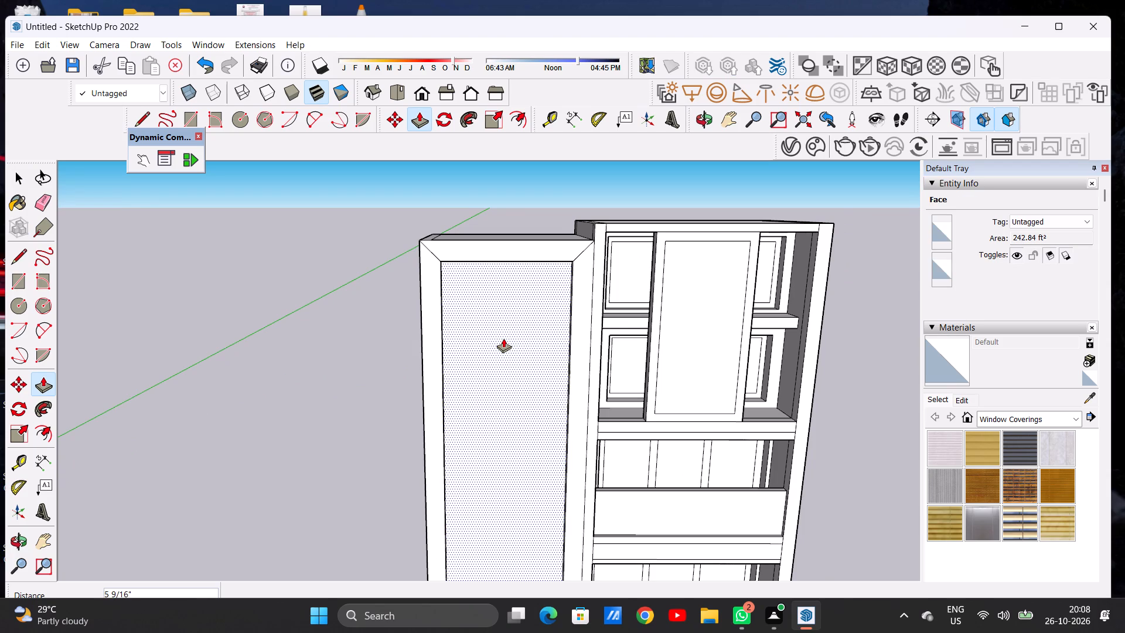
left_click(503, 338)
key("space")
Push the side unit's recessed front panel inward by about a further 3 11/16".
middle_click_drag(506, 345, 391, 363)
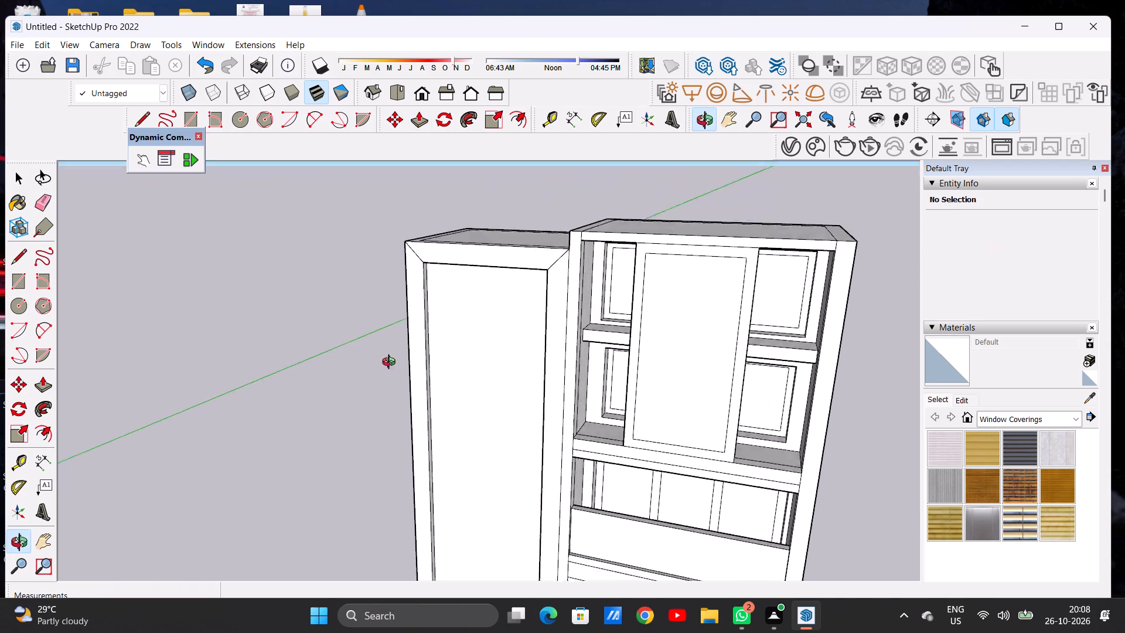
middle_click_drag(391, 363, 346, 397)
scroll(446, 333, "up", 5)
middle_click_drag(462, 326, 473, 311)
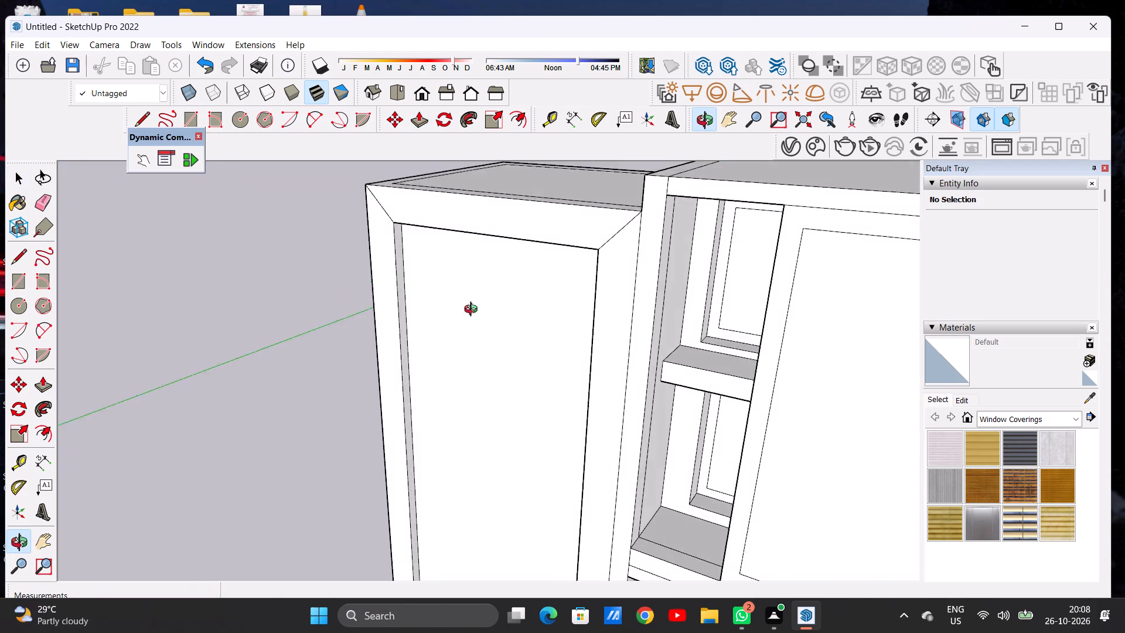
middle_click_drag(473, 311, 575, 258)
scroll(524, 292, "down", 4)
scroll(524, 292, "up", 1)
scroll(524, 292, "down", 8)
middle_click_drag(499, 342, 444, 342)
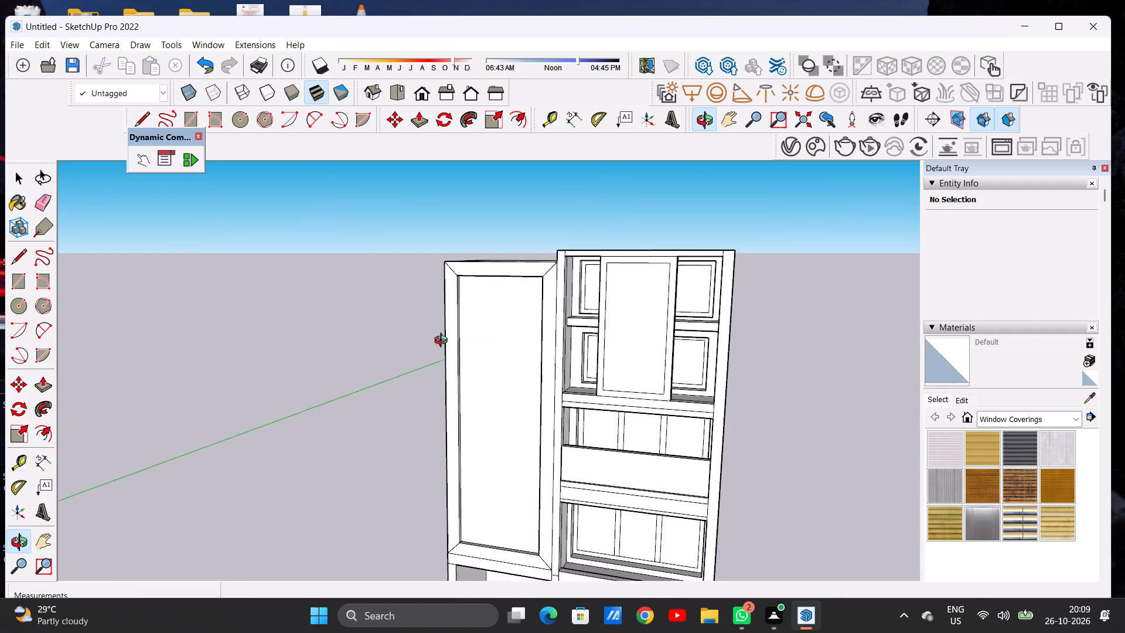
middle_click_drag(444, 342, 407, 353)
scroll(470, 326, "up", 6)
key("p")
left_click(463, 335)
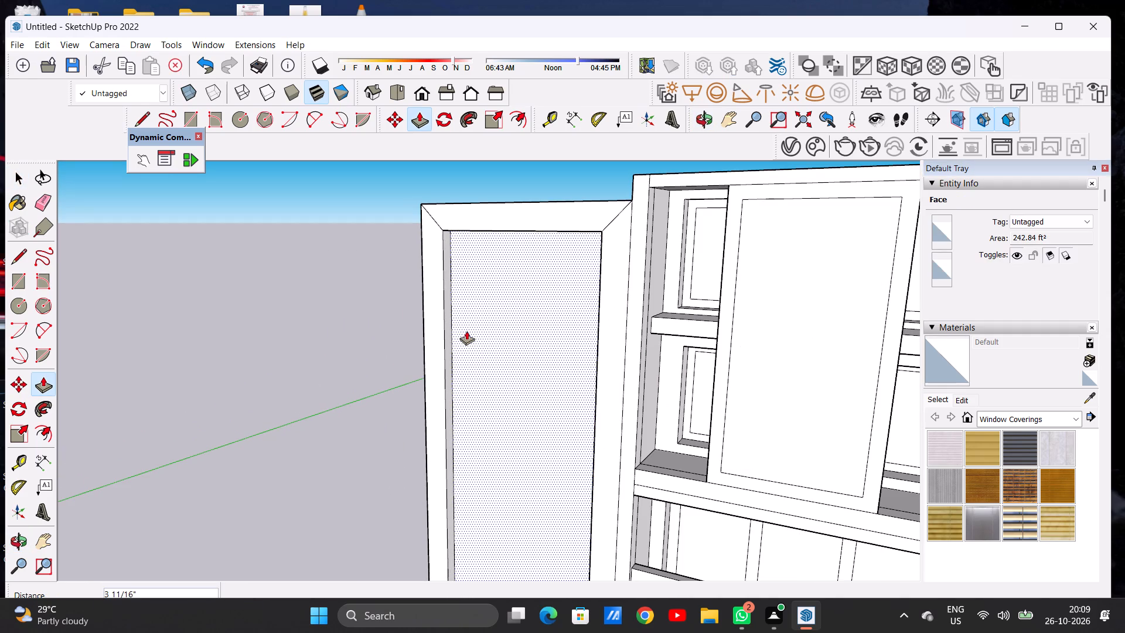
left_click(465, 332)
key("space")
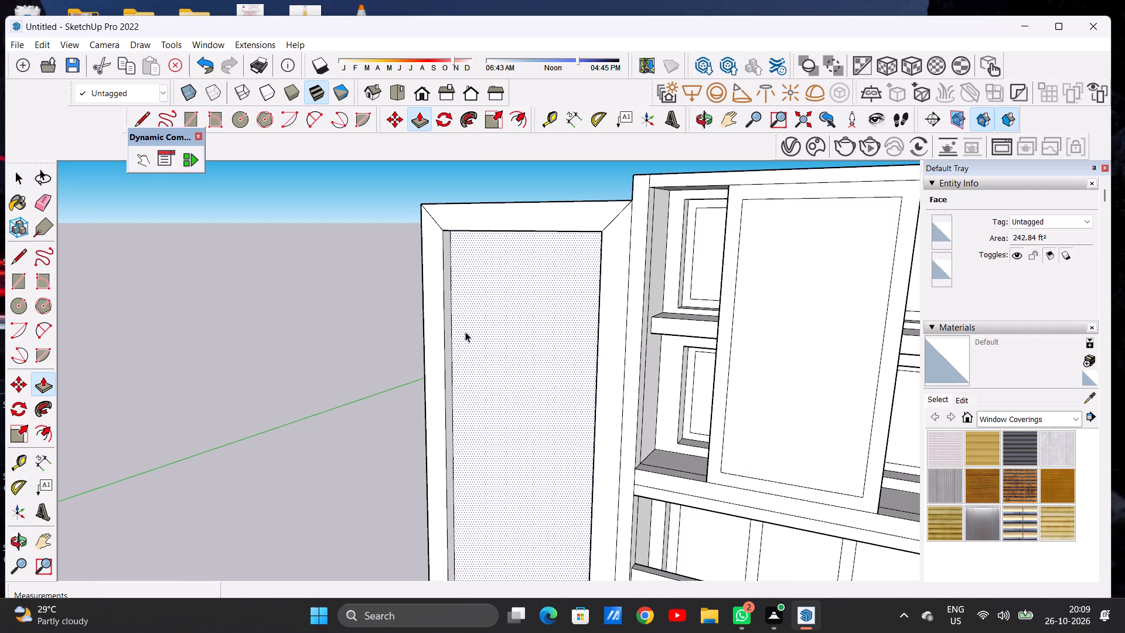
Examine the side unit's recessed front panel and the tops of both cabinets from the front and above.
scroll(457, 294, "down", 12)
middle_click_drag(414, 326, 537, 300)
scroll(501, 302, "up", 3)
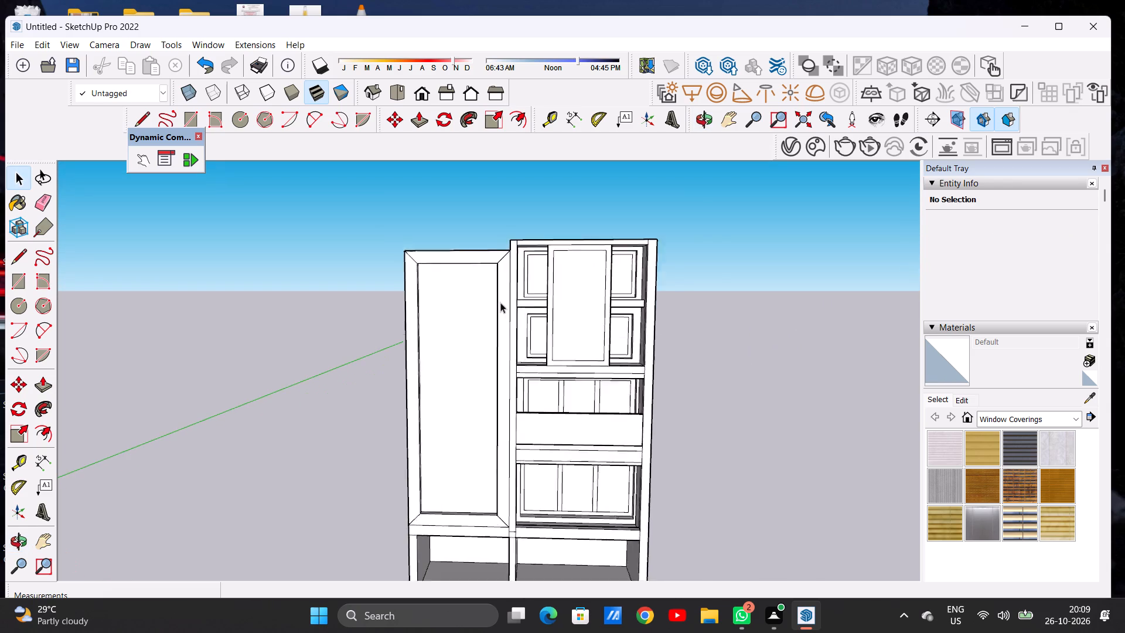
scroll(500, 302, "up", 3)
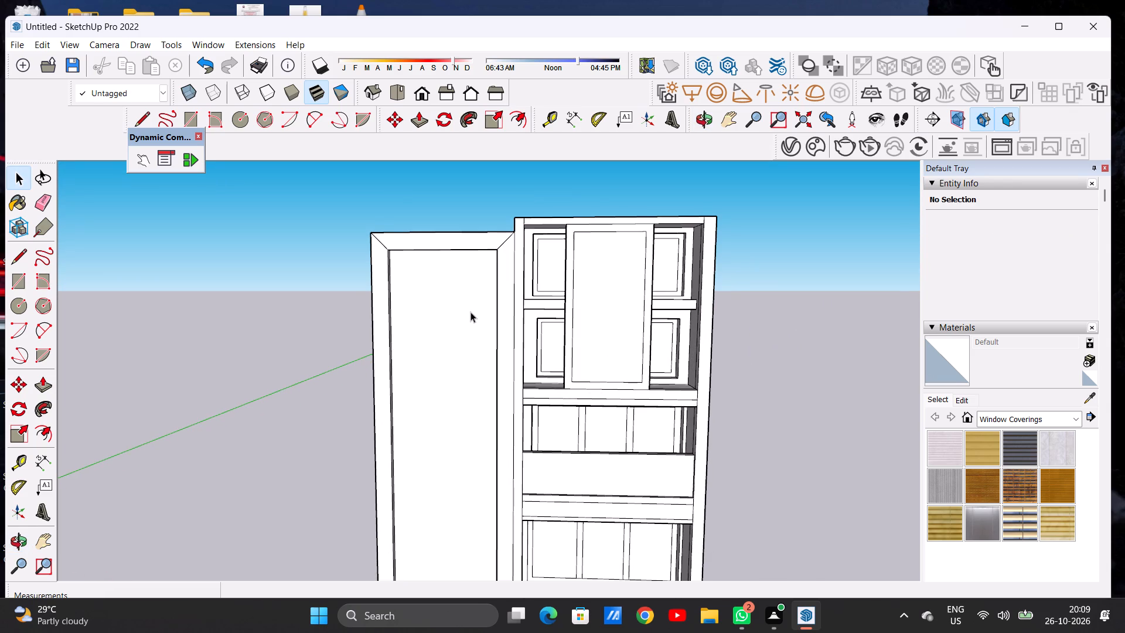
scroll(435, 286, "up", 5)
scroll(425, 284, "down", 13)
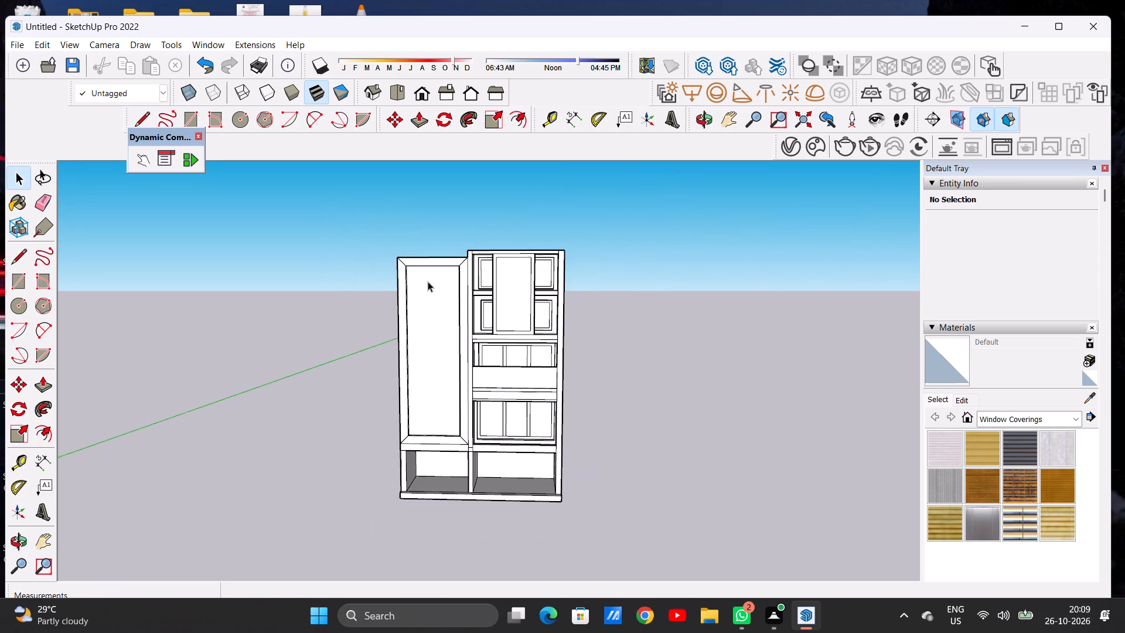
scroll(466, 310, "down", 6)
middle_click_drag(438, 259, 437, 366)
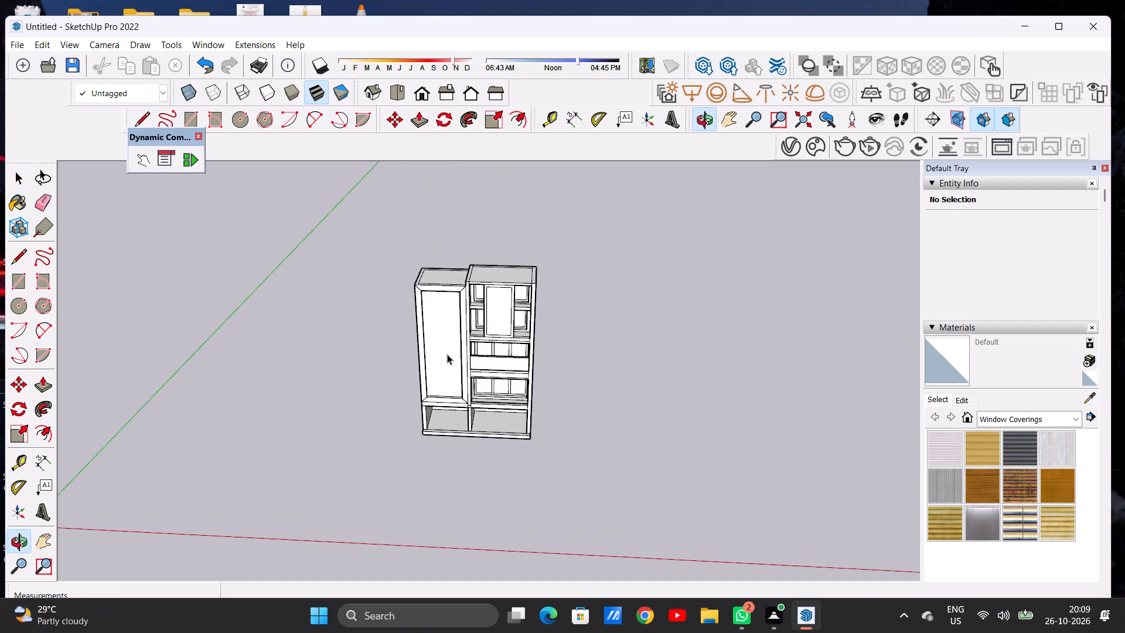
scroll(499, 274, "up", 2)
scroll(499, 274, "down", 1)
scroll(499, 274, "up", 5)
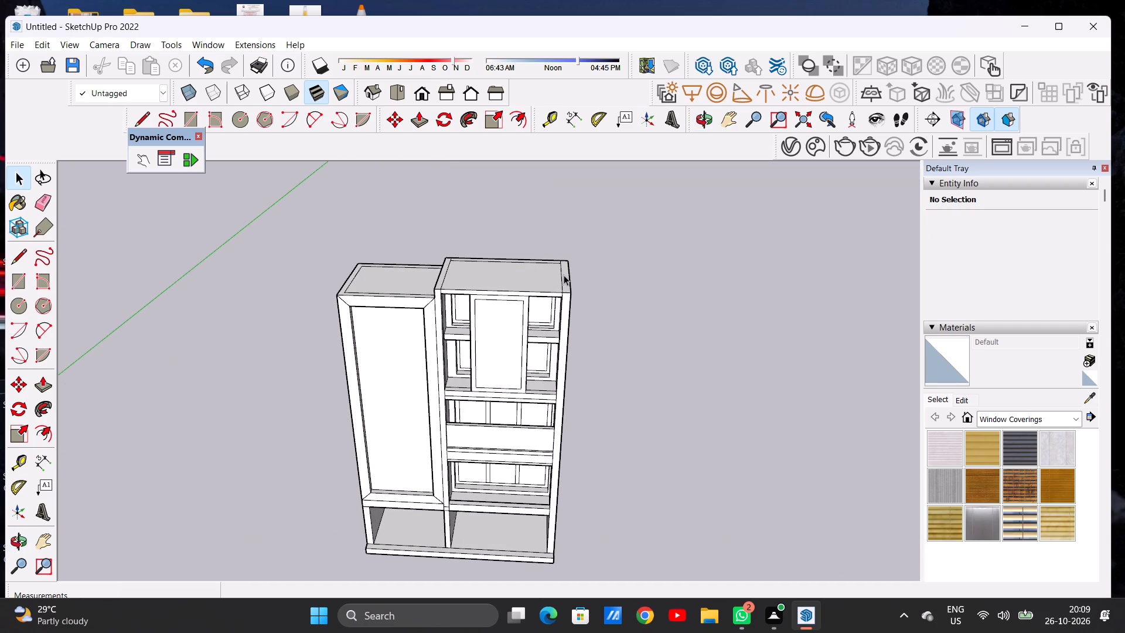
scroll(520, 272, "down", 2)
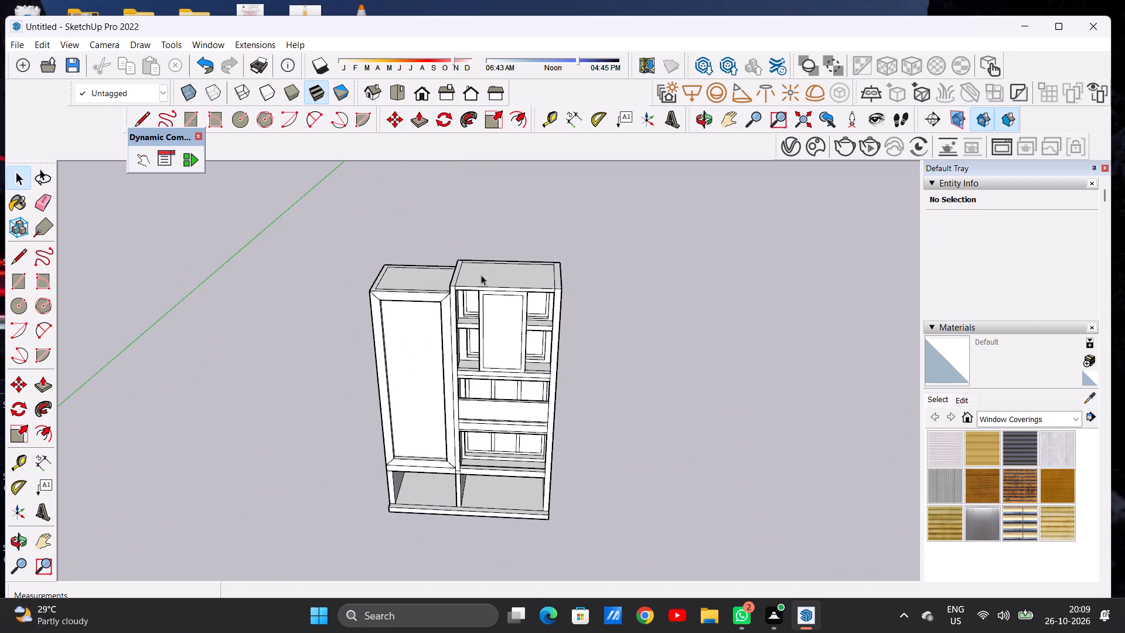
scroll(369, 294, "up", 10)
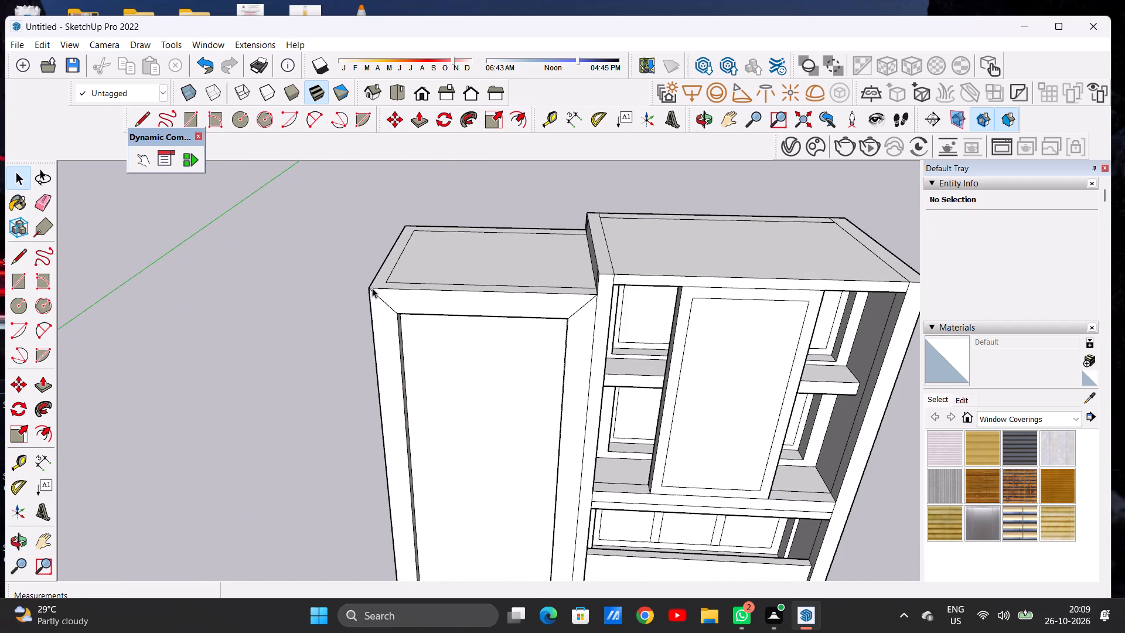
scroll(394, 282, "down", 3)
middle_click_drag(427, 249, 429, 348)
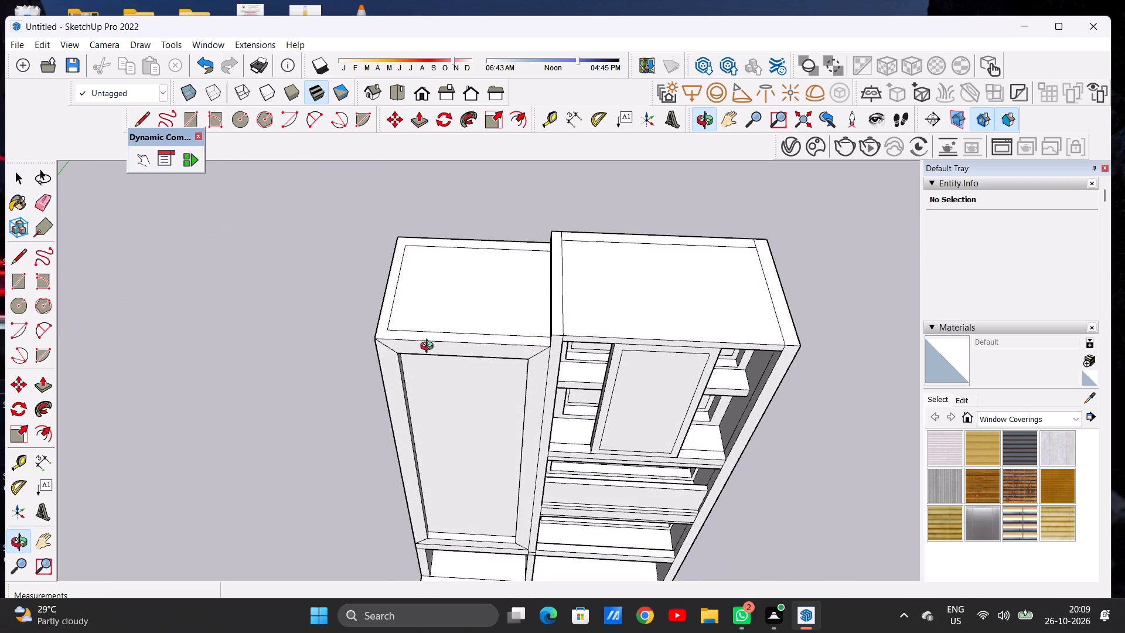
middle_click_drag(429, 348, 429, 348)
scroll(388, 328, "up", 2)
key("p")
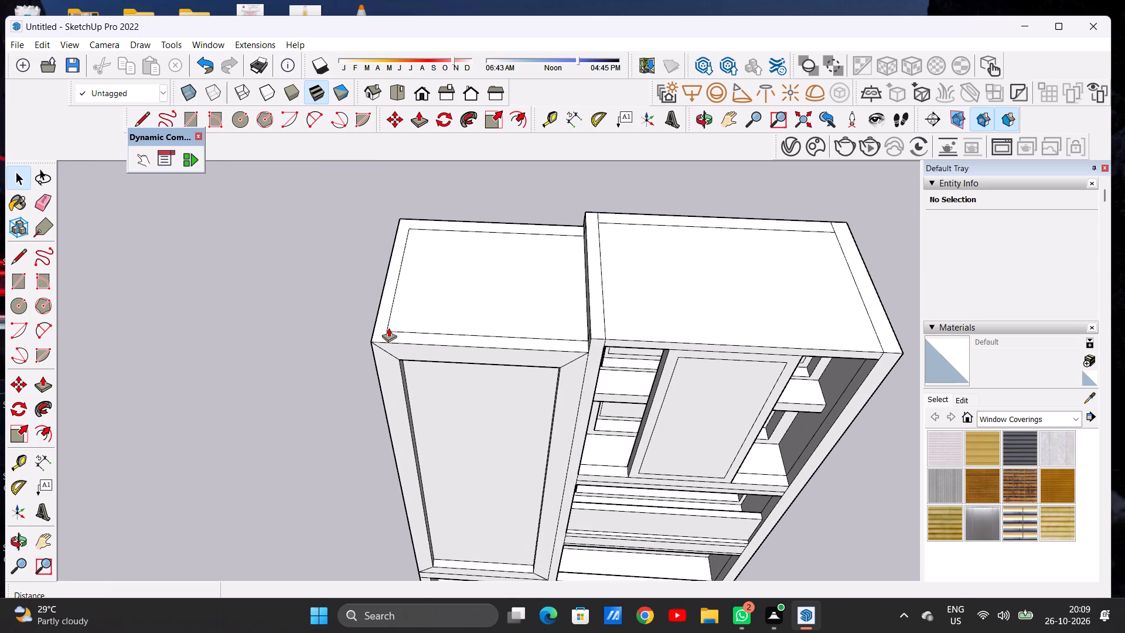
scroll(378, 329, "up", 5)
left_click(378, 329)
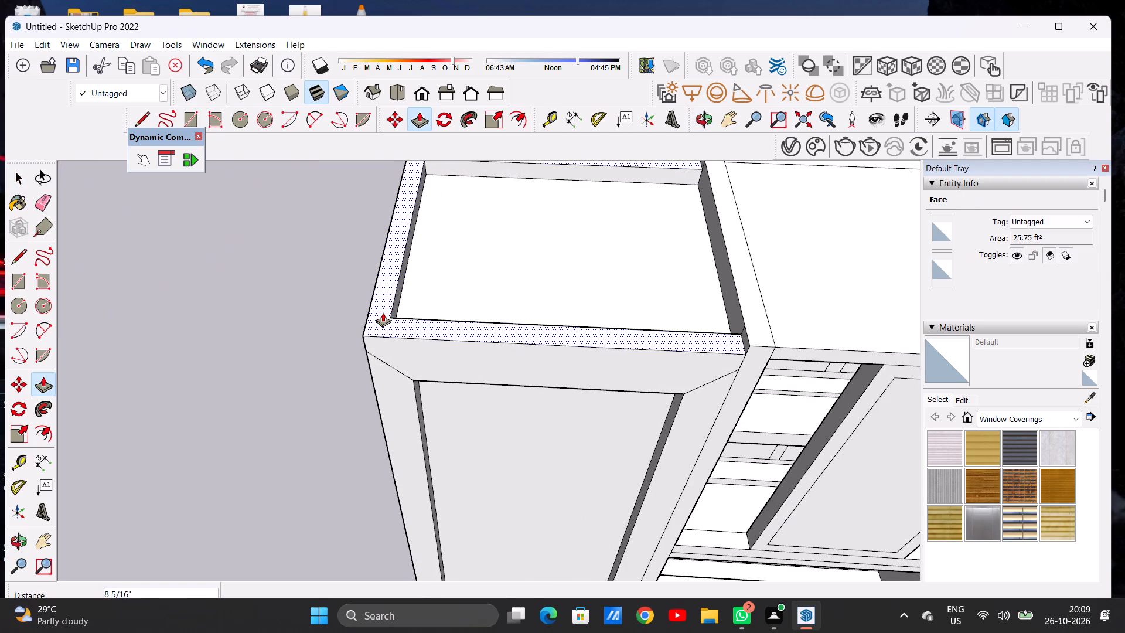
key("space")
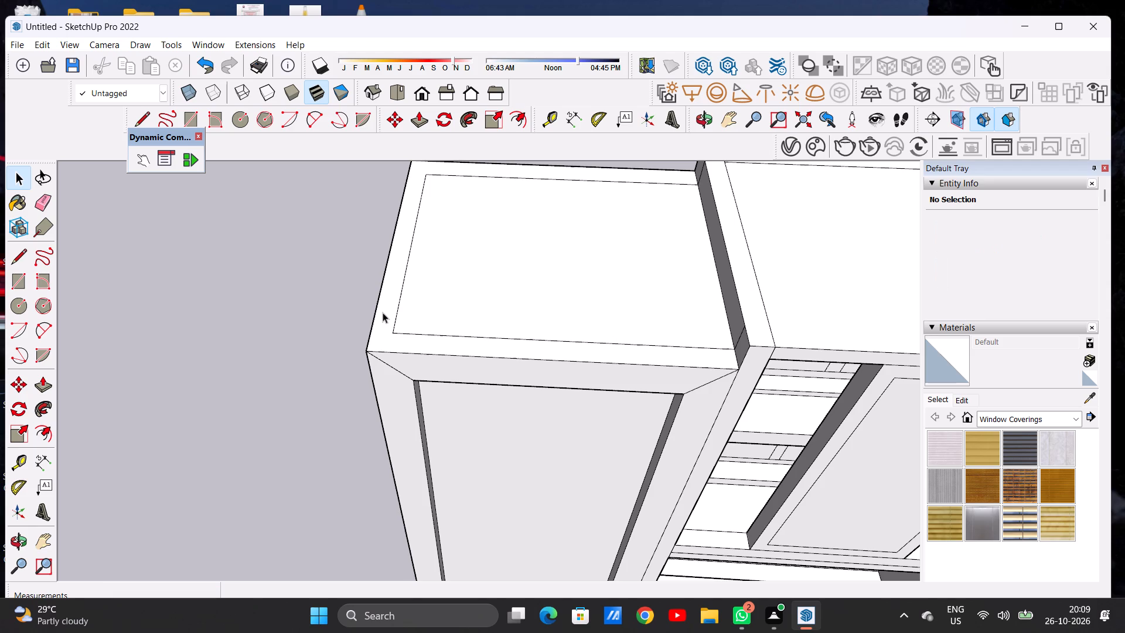
Draw a line about 9 5/8" long from the front outer corner of the side unit's top inset to the front edge.
scroll(383, 299, "down", 5)
scroll(408, 322, "up", 4)
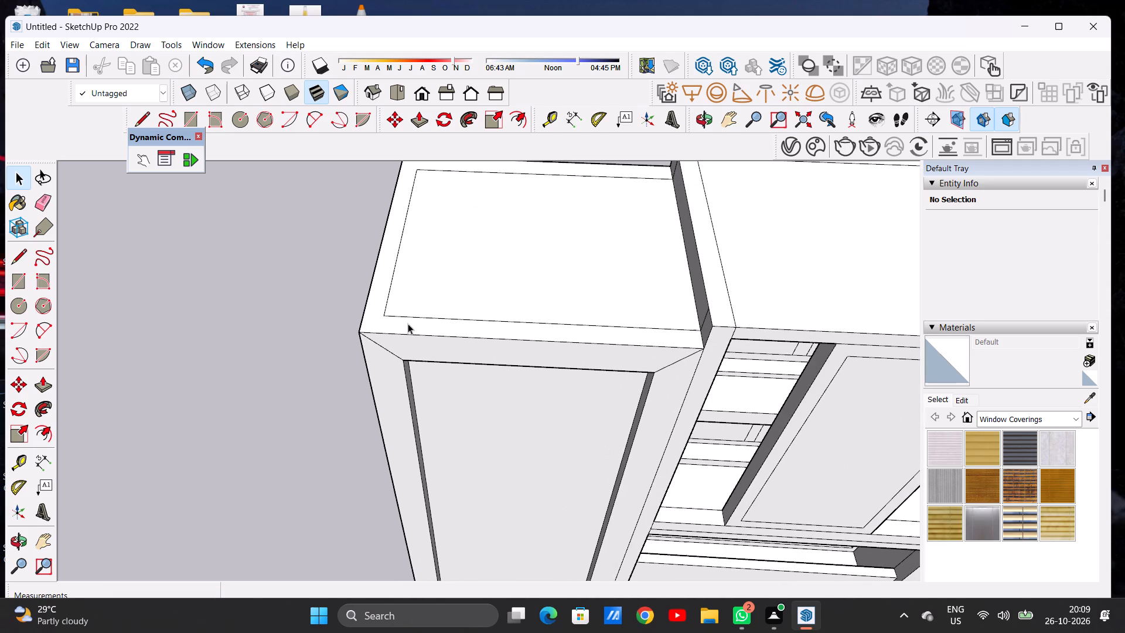
key("l")
scroll(367, 327, "up", 4)
left_click(394, 309)
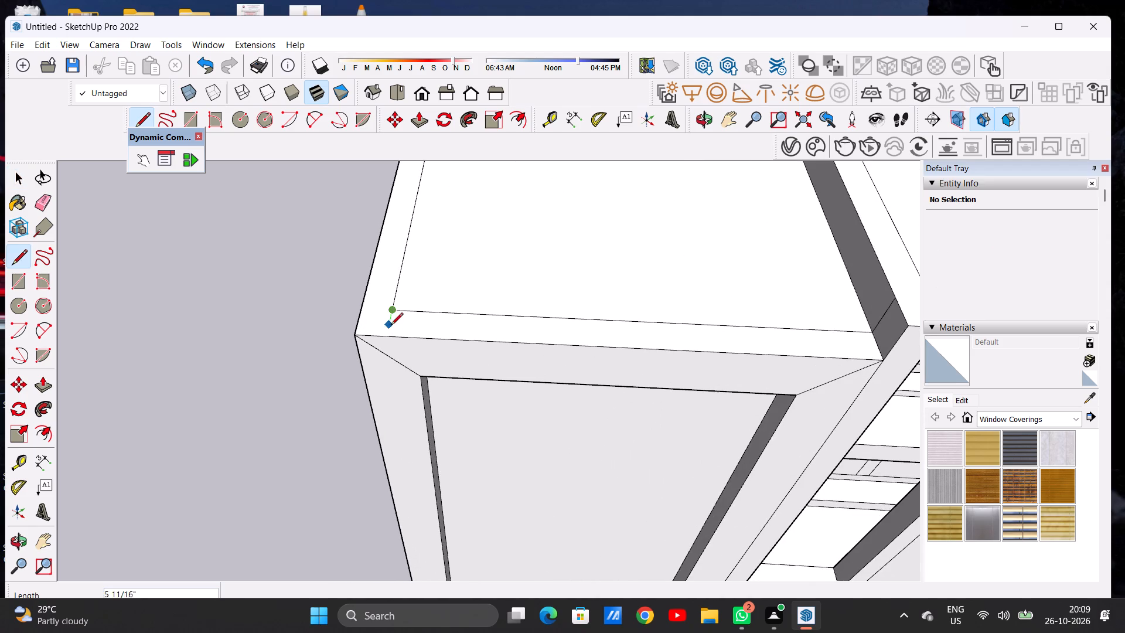
left_click(388, 332)
Raise the border along the outer side and back of the side unit's top by about 1' 15/16", level with the main cabinet.
scroll(403, 340, "down", 12)
scroll(417, 243, "up", 10)
scroll(423, 245, "down", 1)
scroll(423, 245, "up", 1)
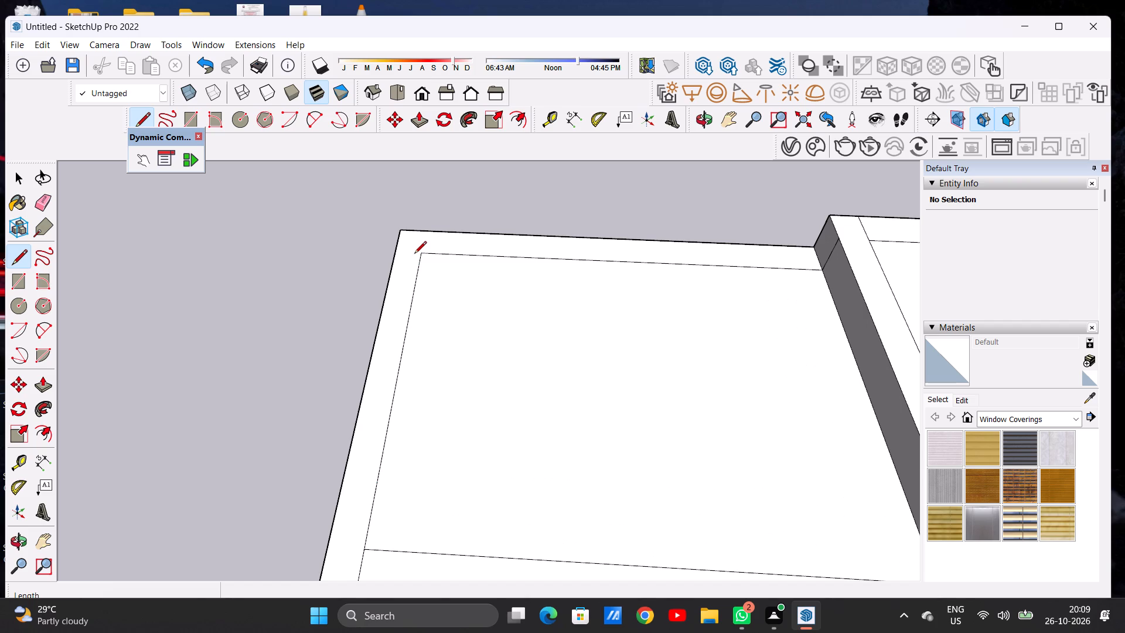
key("space")
type("P")
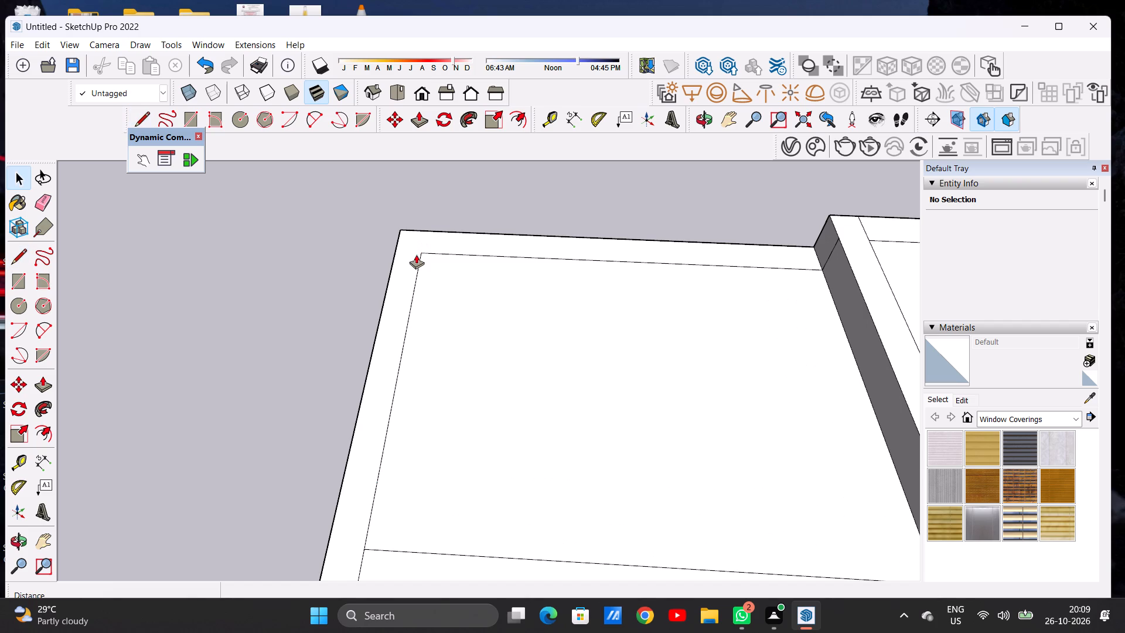
scroll(411, 270, "down", 9)
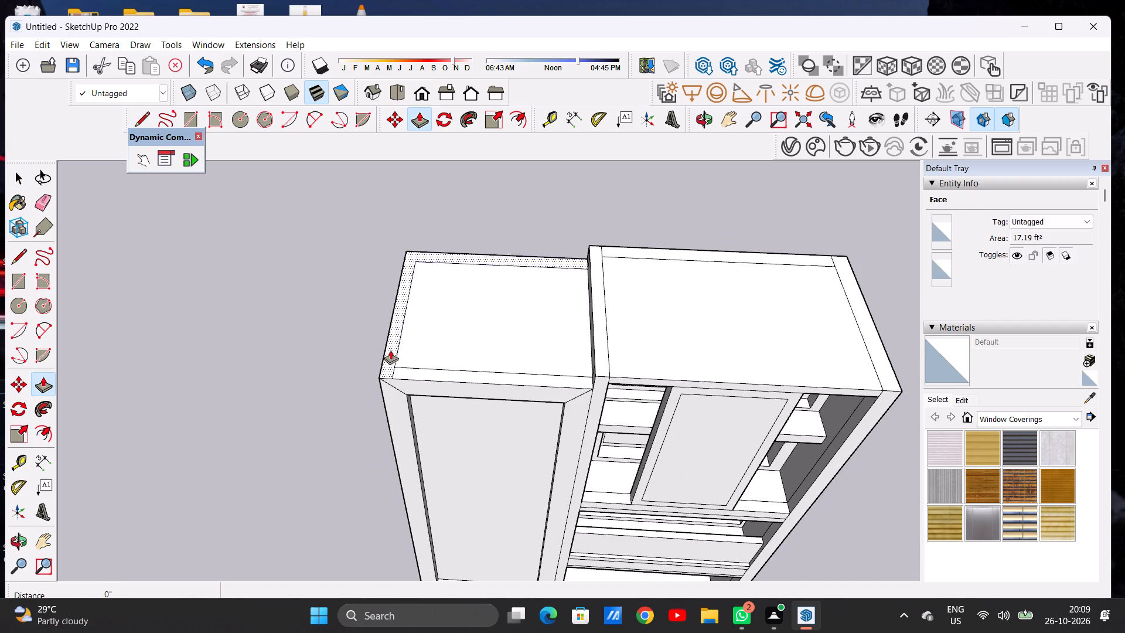
left_click(390, 350)
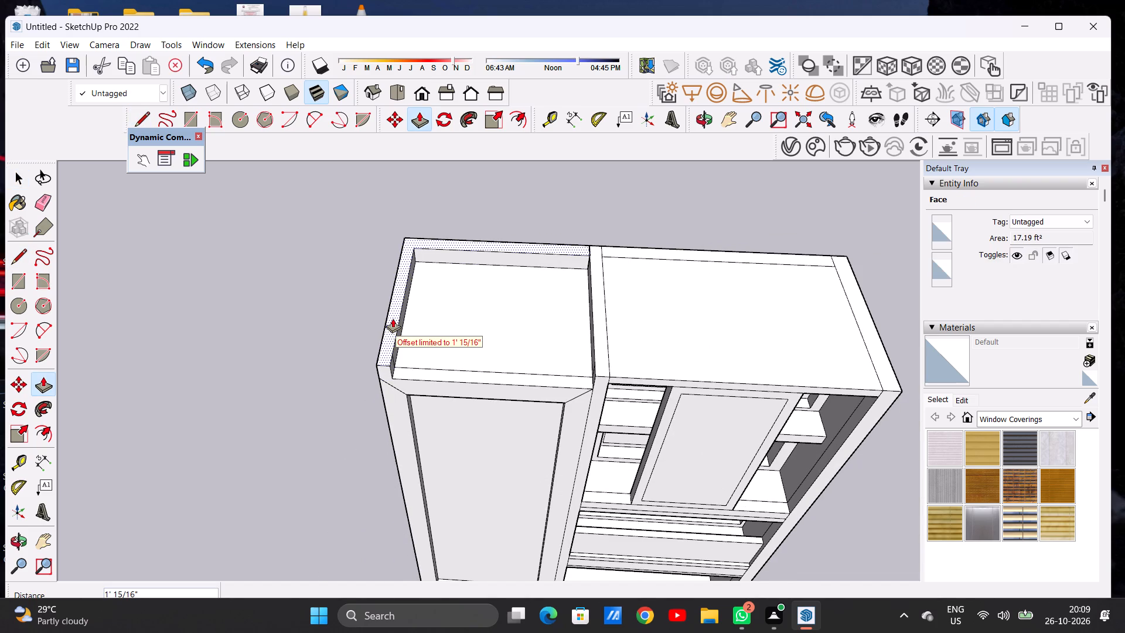
left_click(393, 318)
key("space")
Draw an outward-flaring triangle at the main cabinet's outer front top corner, 10 3/4" high with a diagonal of about 1' 11/16".
scroll(483, 336, "down", 6)
middle_click_drag(516, 351, 527, 298)
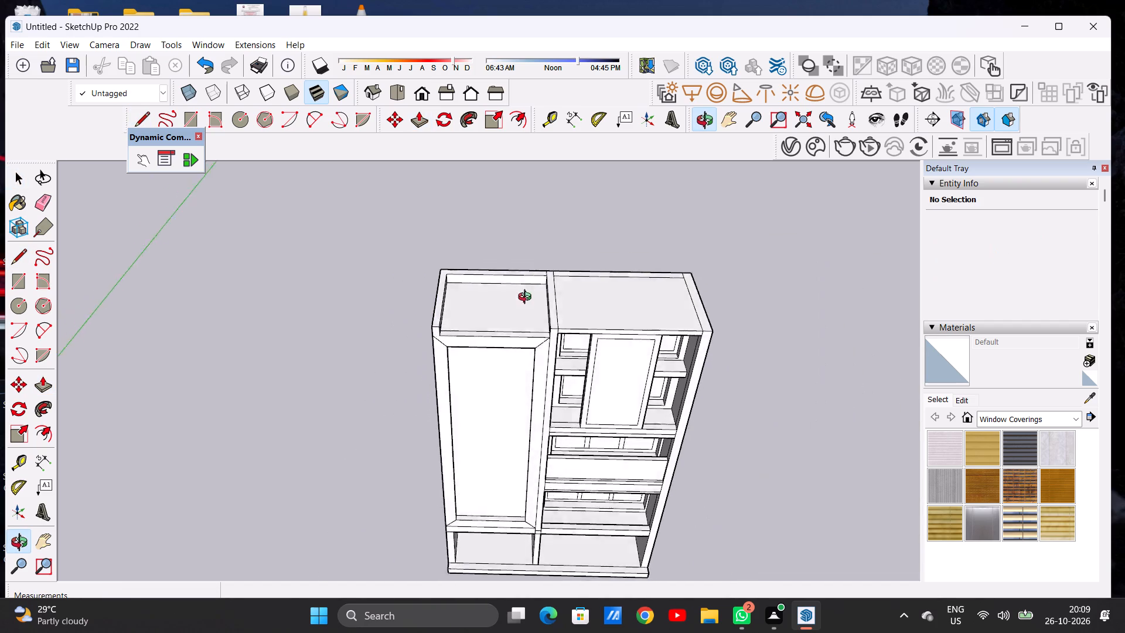
middle_click_drag(527, 298, 527, 253)
middle_click_drag(514, 321, 493, 257)
scroll(523, 273, "up", 3)
scroll(523, 273, "down", 1)
scroll(523, 273, "up", 3)
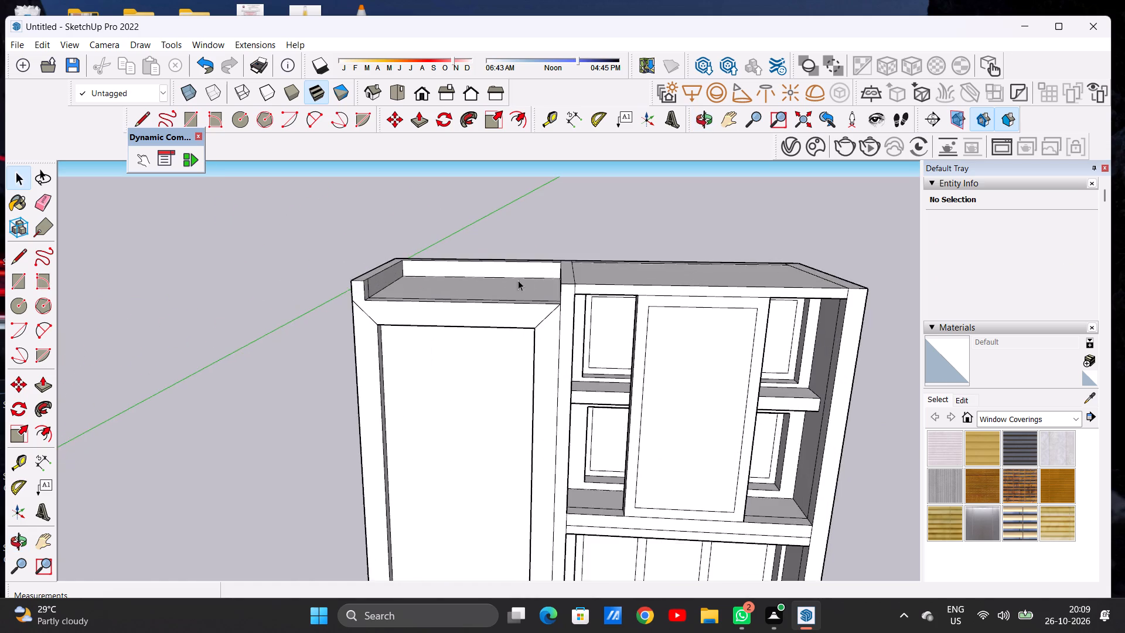
scroll(504, 292, "down", 5)
middle_click_drag(701, 278, 611, 296)
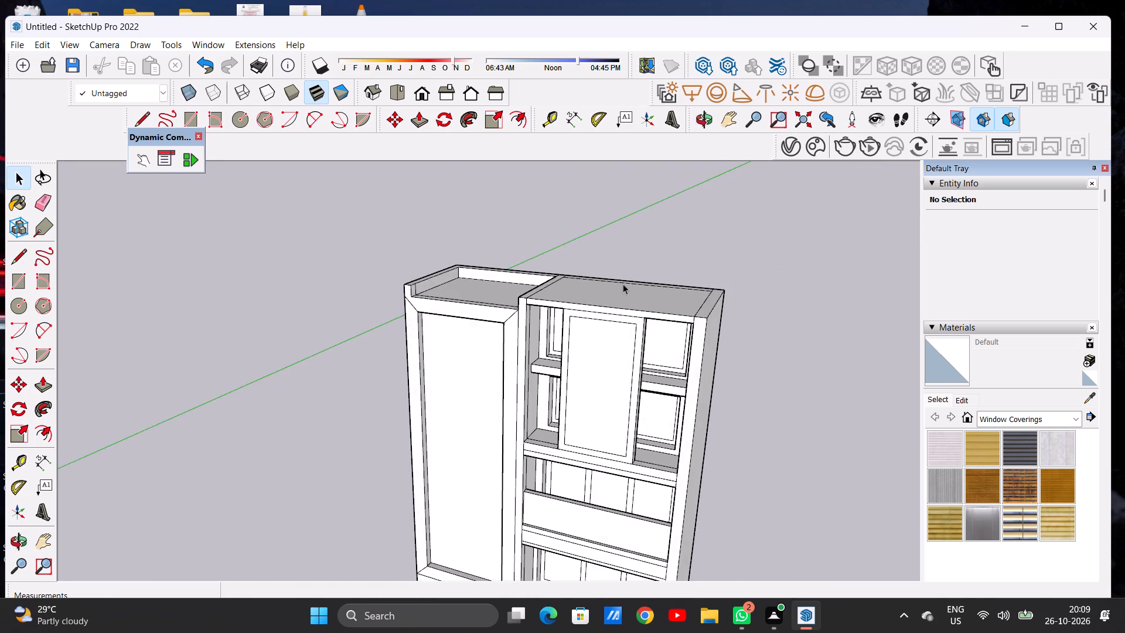
scroll(626, 284, "down", 6)
middle_click_drag(673, 309, 693, 308)
scroll(670, 304, "up", 7)
middle_click_drag(666, 302, 703, 307)
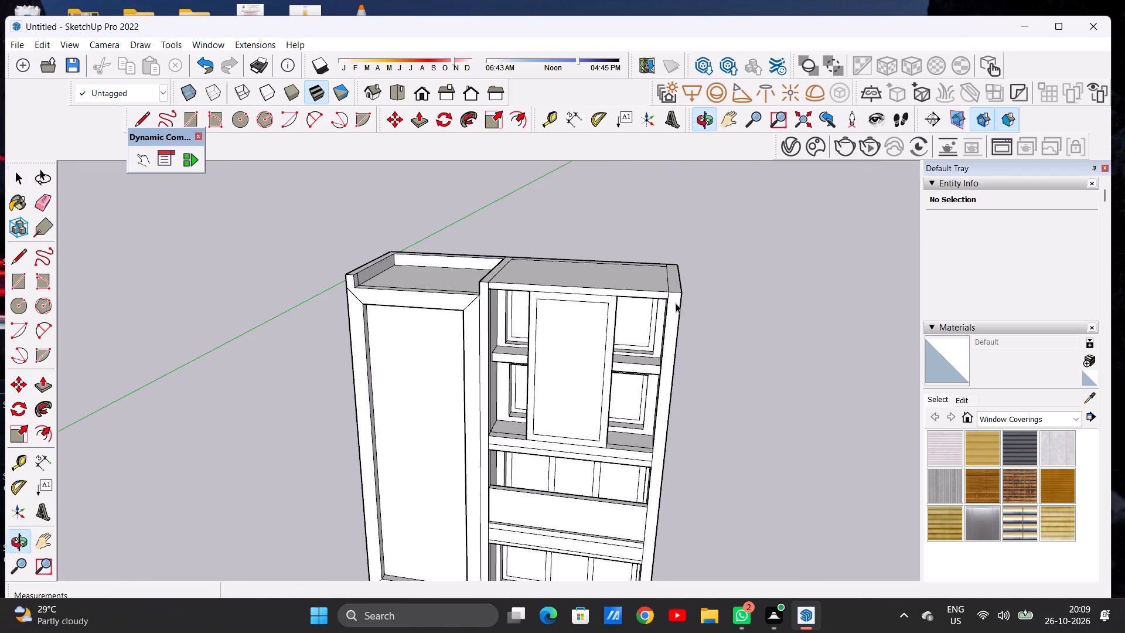
scroll(676, 302, "up", 6)
middle_click_drag(687, 300, 683, 307)
scroll(689, 291, "up", 6)
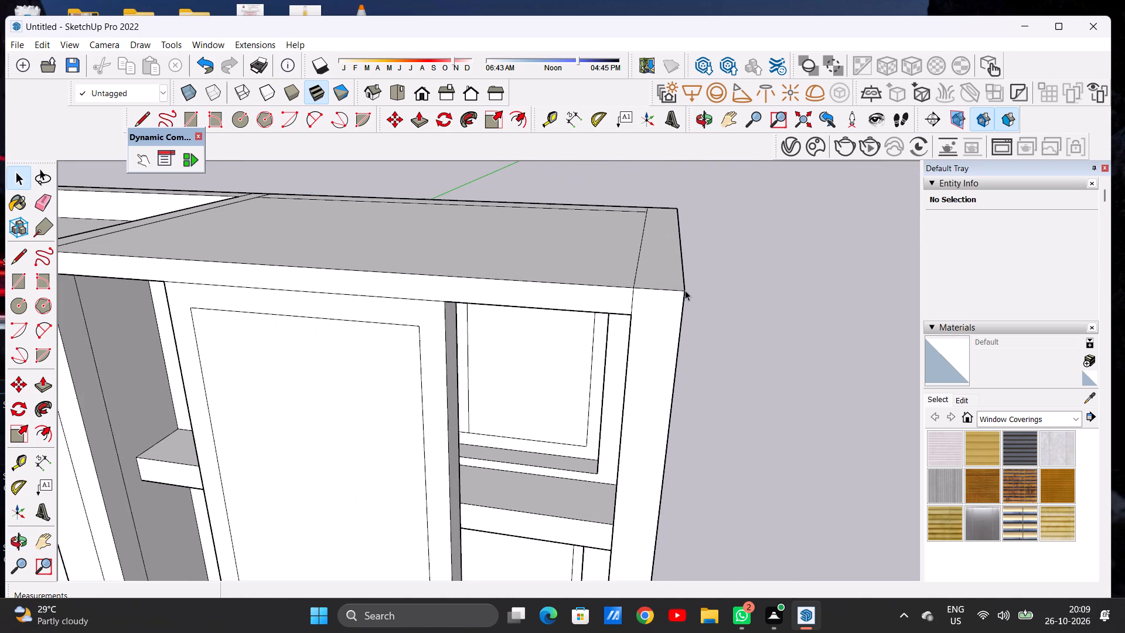
key("l")
left_click(687, 291)
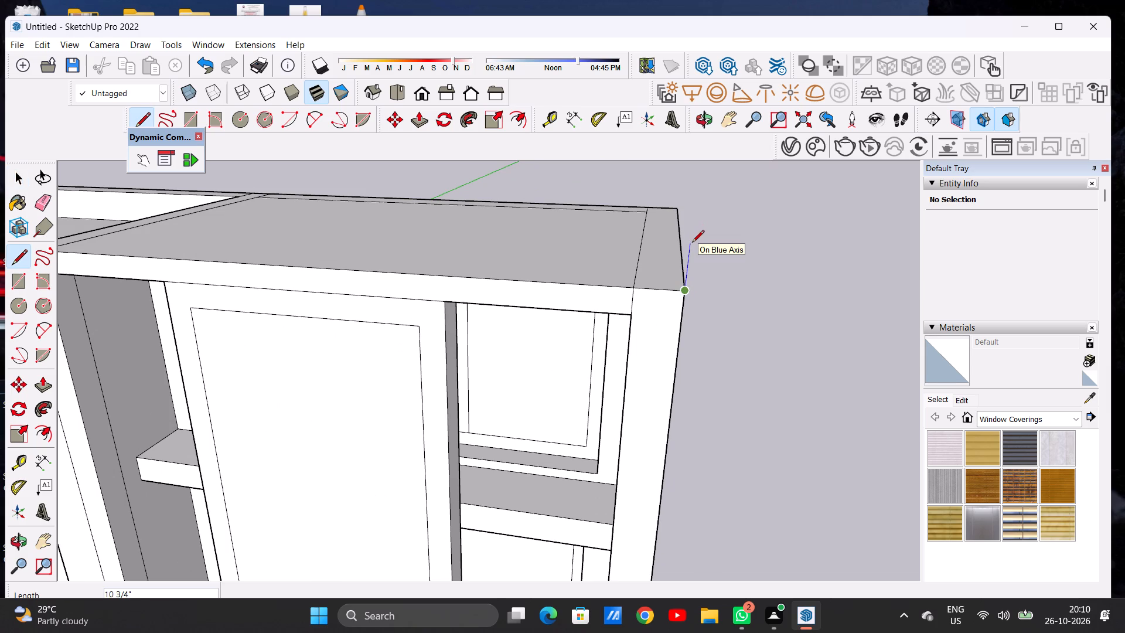
left_click(692, 243)
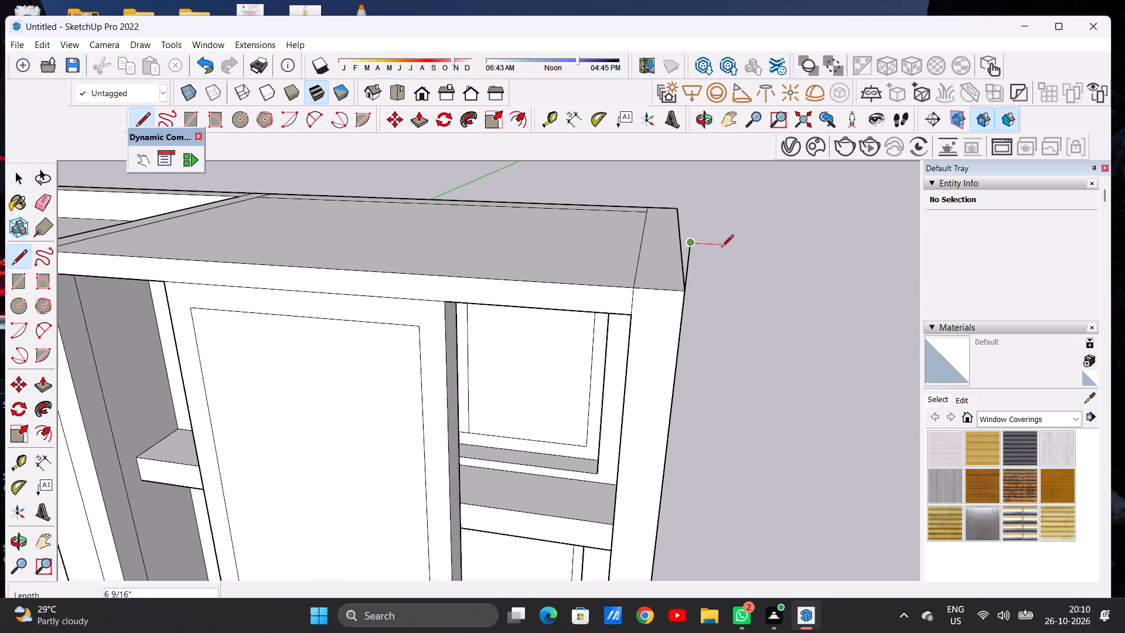
left_click(722, 248)
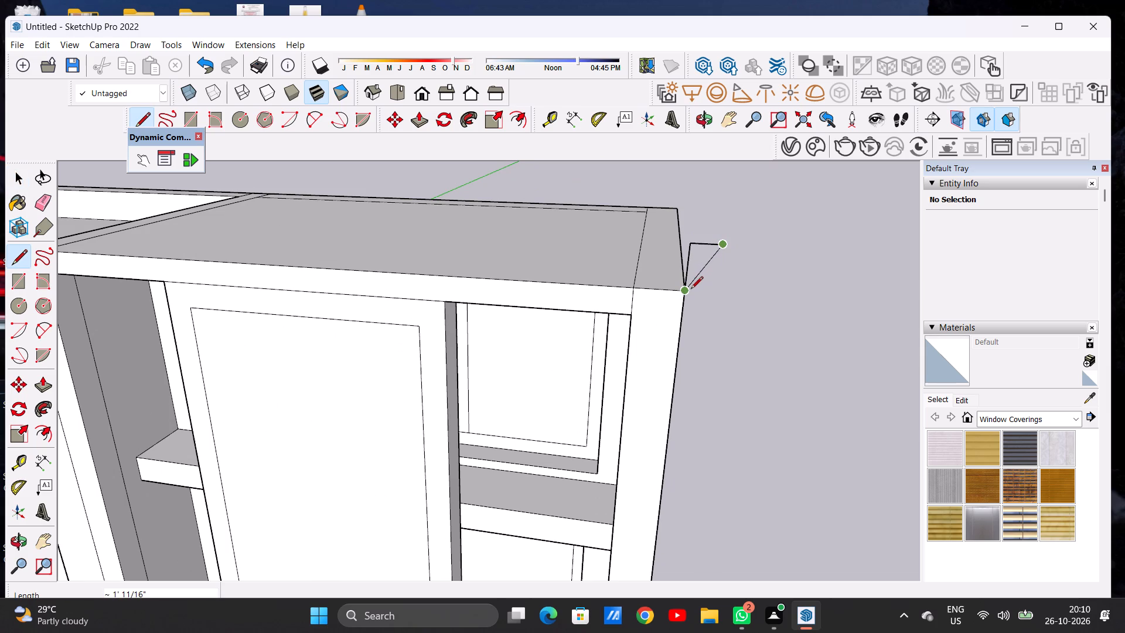
left_click(690, 290)
key("space")
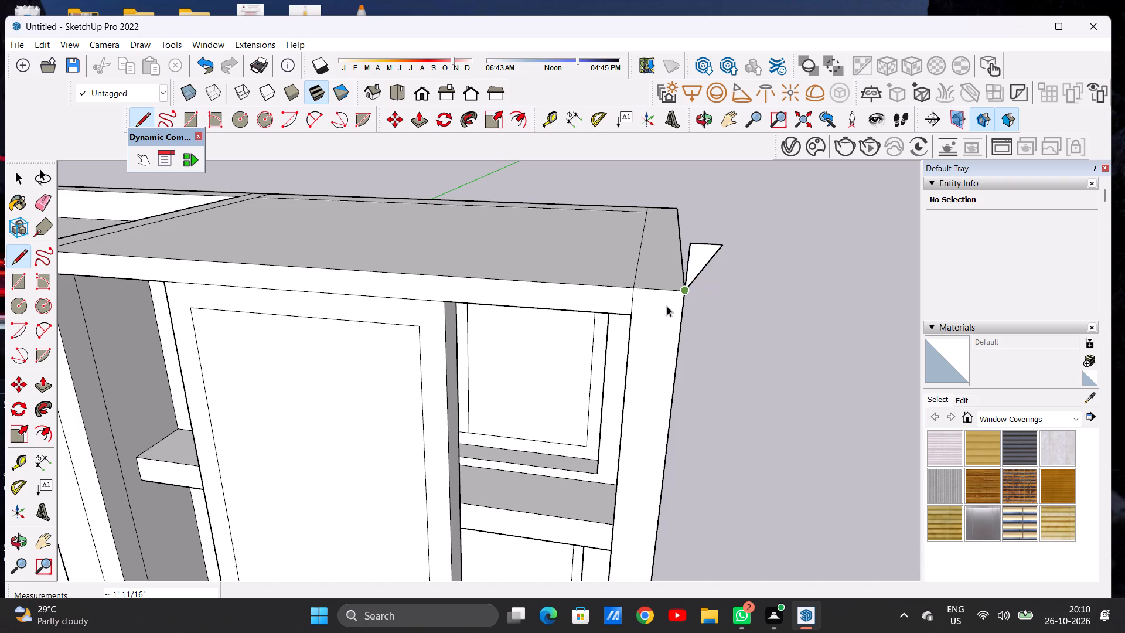
Extrude the triangle about 10' 2 15/16" along the main cabinet's outer top edge to the back corner.
scroll(677, 308, "down", 4)
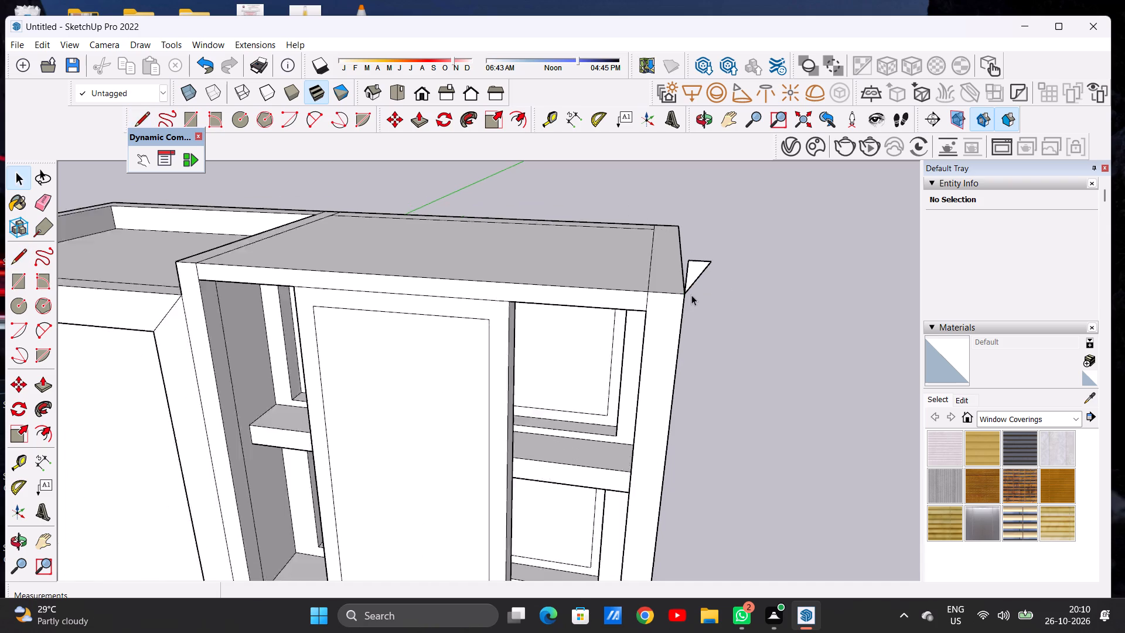
scroll(691, 295, "down", 2)
middle_click_drag(658, 299, 465, 326)
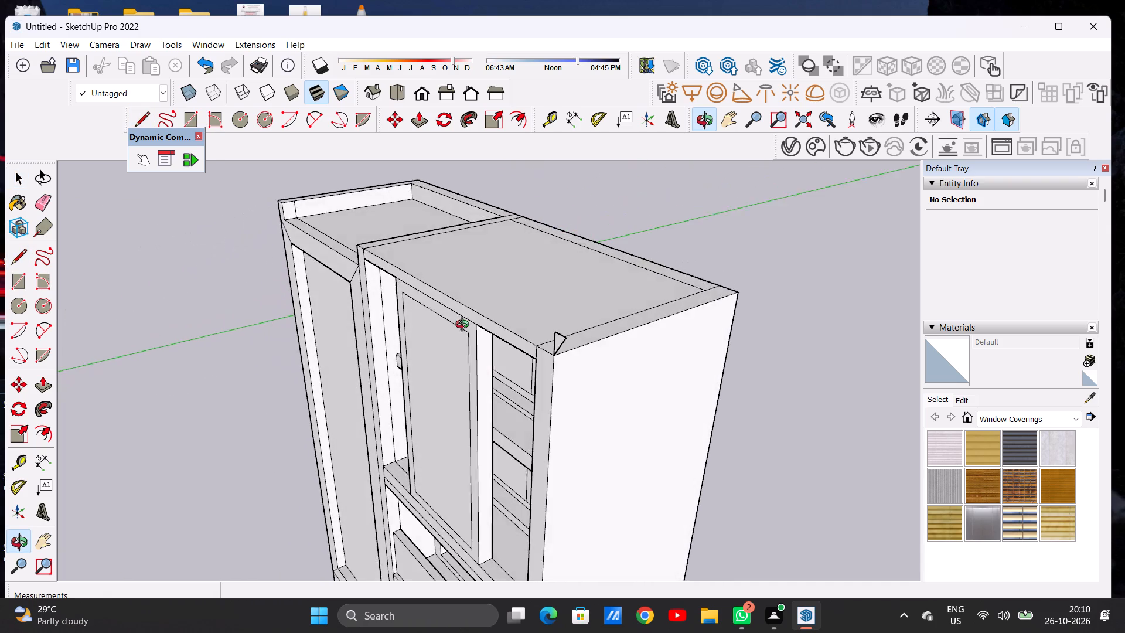
middle_click_drag(465, 326, 668, 290)
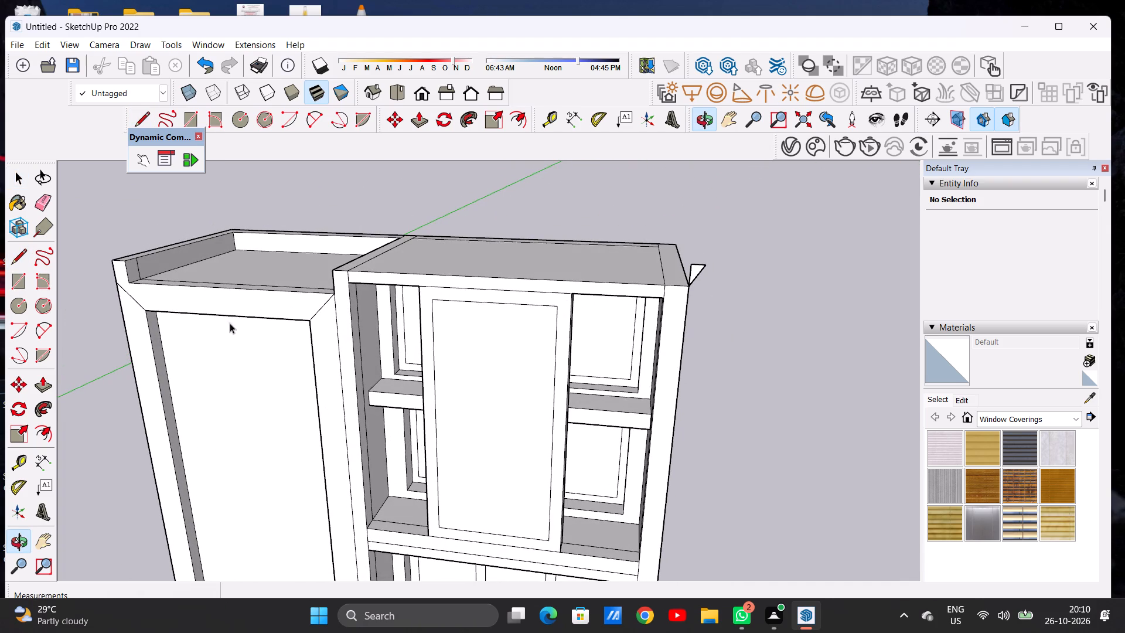
scroll(434, 289, "down", 7)
middle_click_drag(582, 279, 128, 349)
scroll(356, 308, "up", 5)
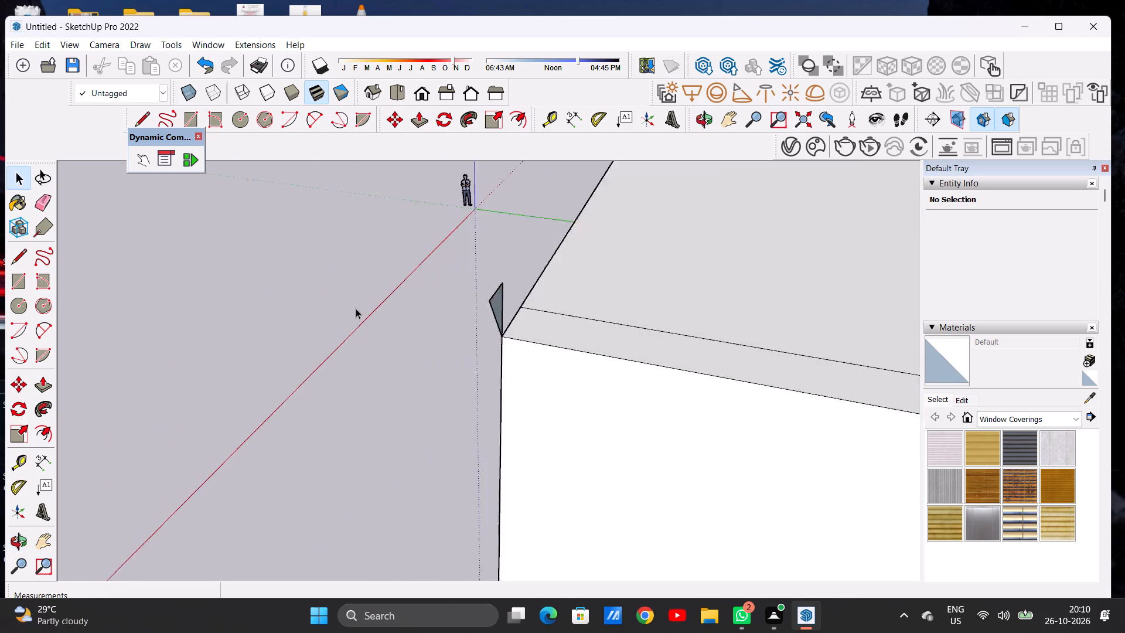
scroll(356, 308, "up", 2)
scroll(357, 302, "down", 7)
middle_click_drag(430, 297, 380, 316)
scroll(361, 311, "up", 2)
scroll(361, 311, "down", 1)
scroll(361, 311, "up", 8)
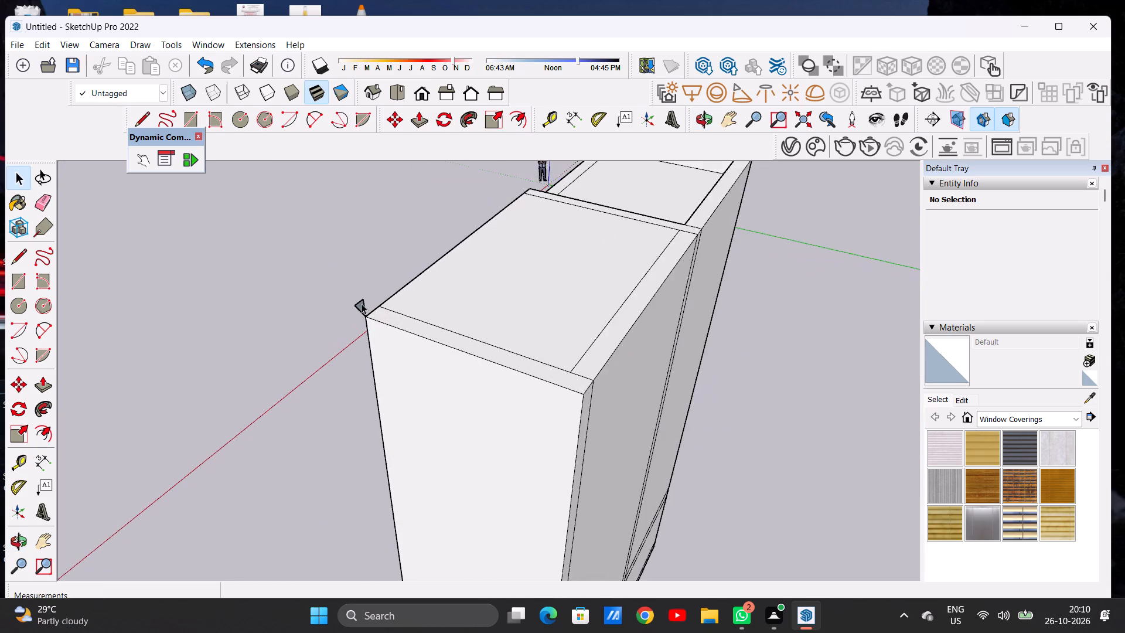
scroll(362, 304, "up", 10)
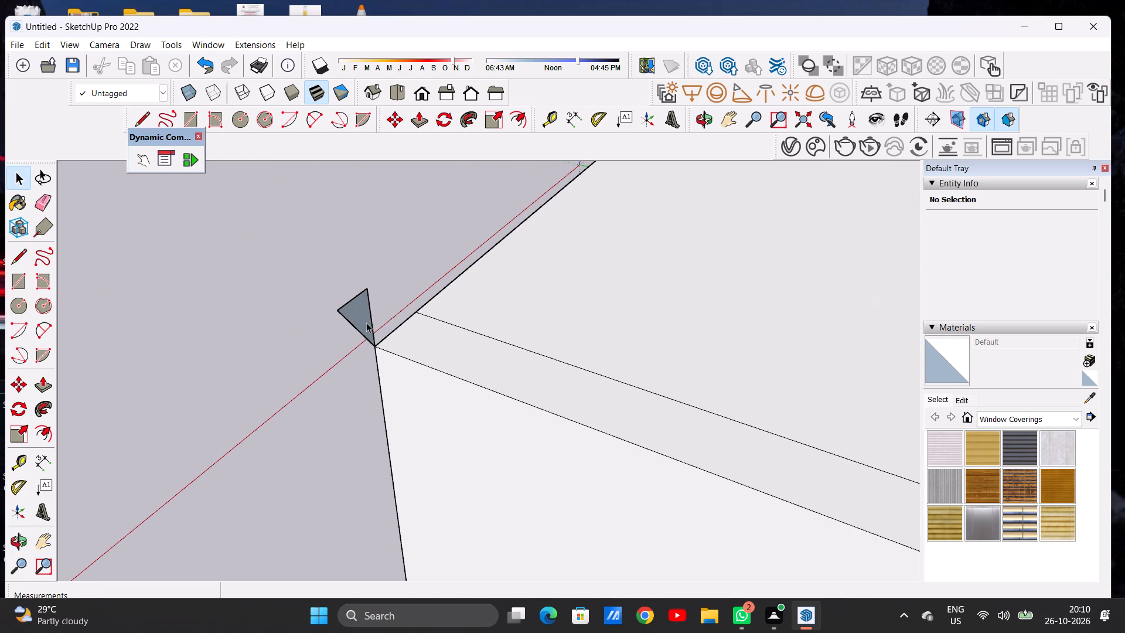
key("p")
left_click(365, 317)
scroll(484, 328, "down", 3)
scroll(479, 329, "up", 1)
scroll(479, 329, "down", 5)
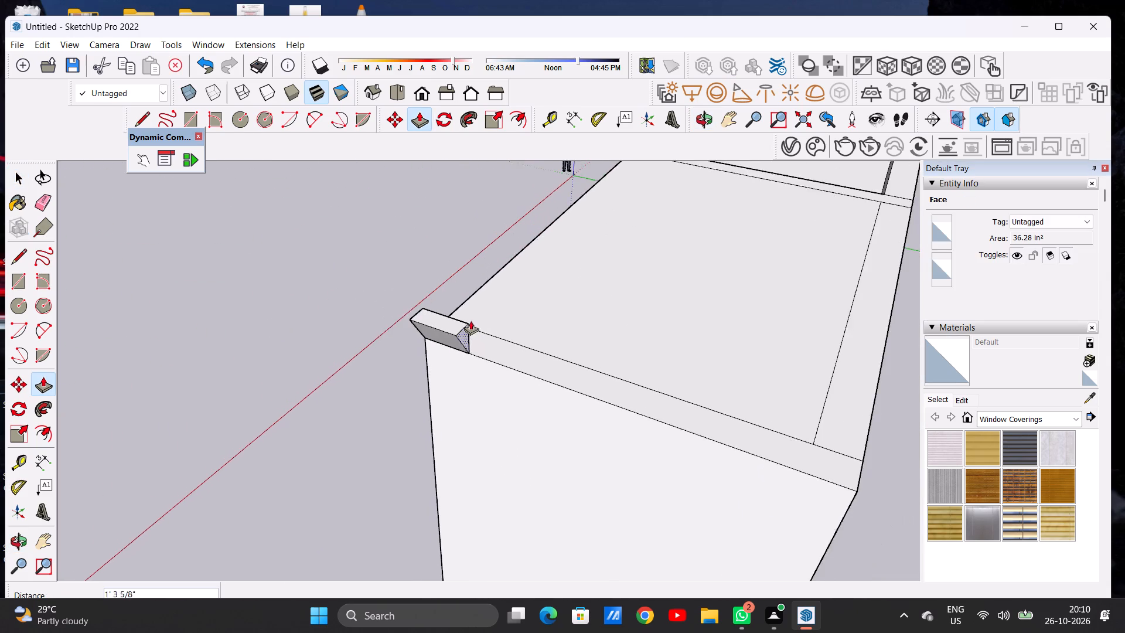
scroll(471, 321, "down", 7)
scroll(480, 316, "up", 1)
scroll(481, 316, "down", 2)
scroll(625, 358, "up", 6)
left_click(626, 409)
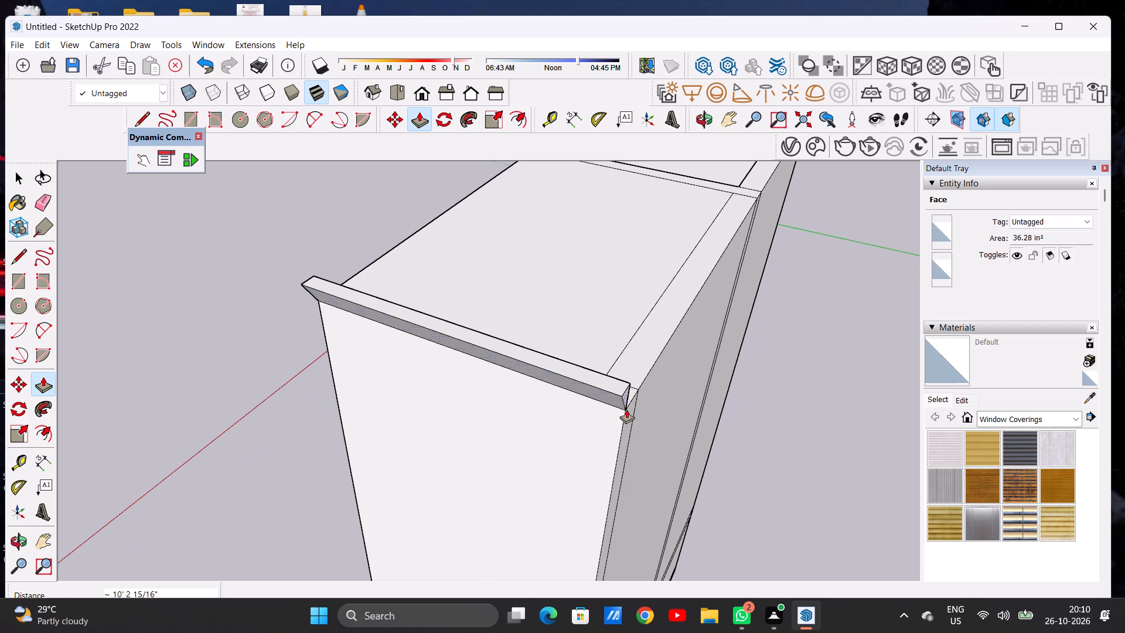
Extend the flared strip's inner face about 26' 1 5/8" across both cabinet tops to the side unit's raised outer border.
scroll(587, 381, "down", 6)
middle_click_drag(444, 380, 722, 341)
scroll(576, 351, "down", 4)
middle_click_drag(491, 363, 675, 342)
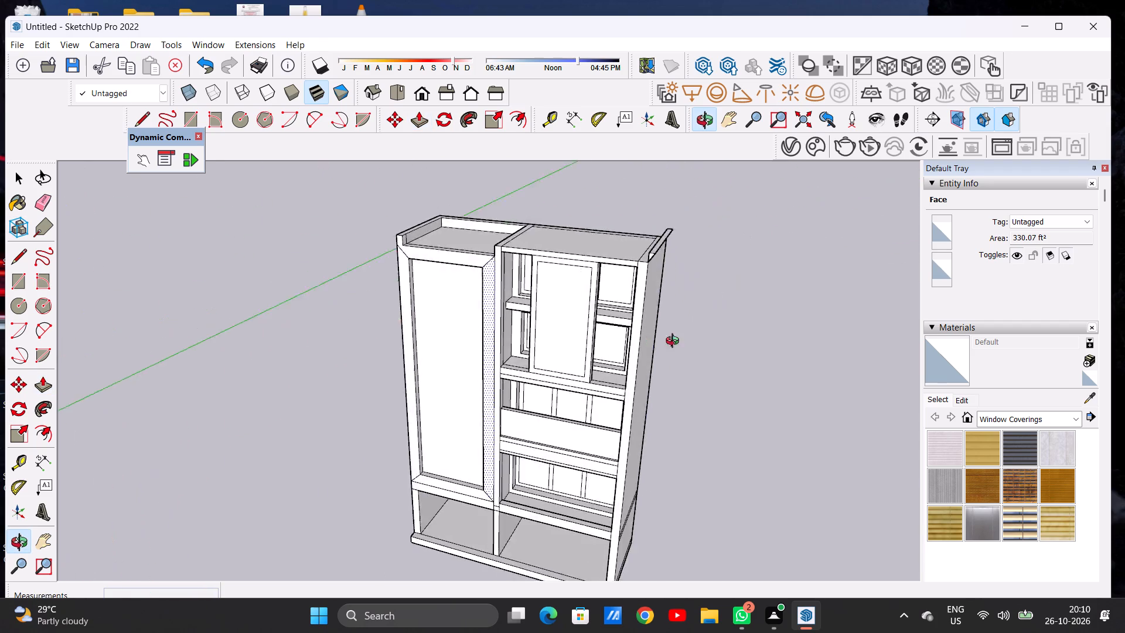
middle_click_drag(675, 342, 754, 341)
scroll(637, 222, "up", 14)
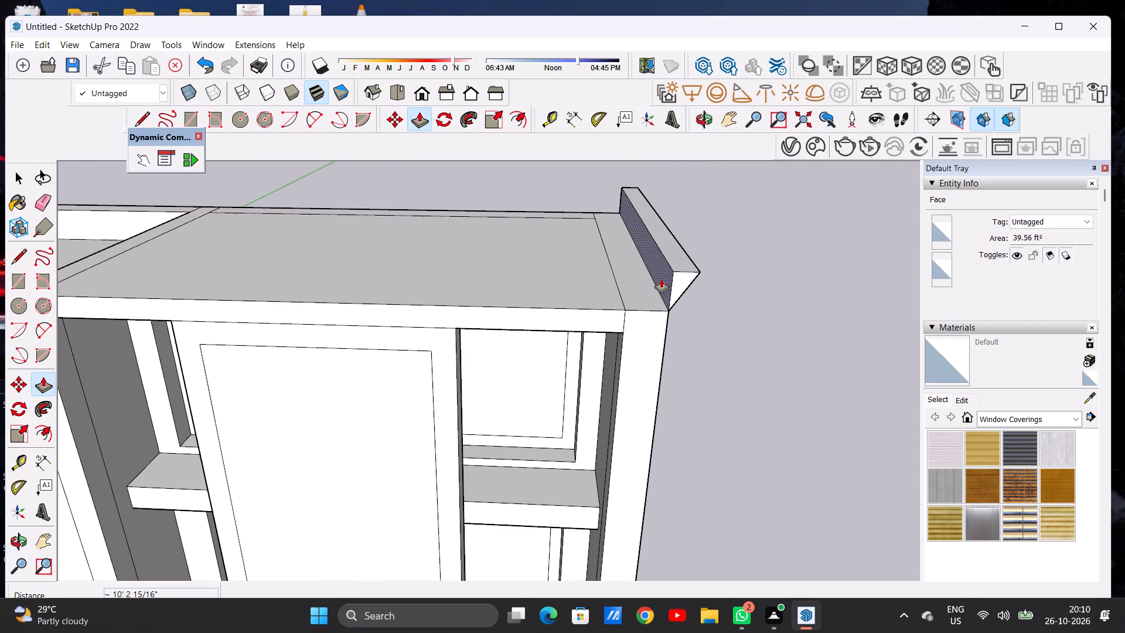
left_click(662, 278)
scroll(594, 279, "down", 19)
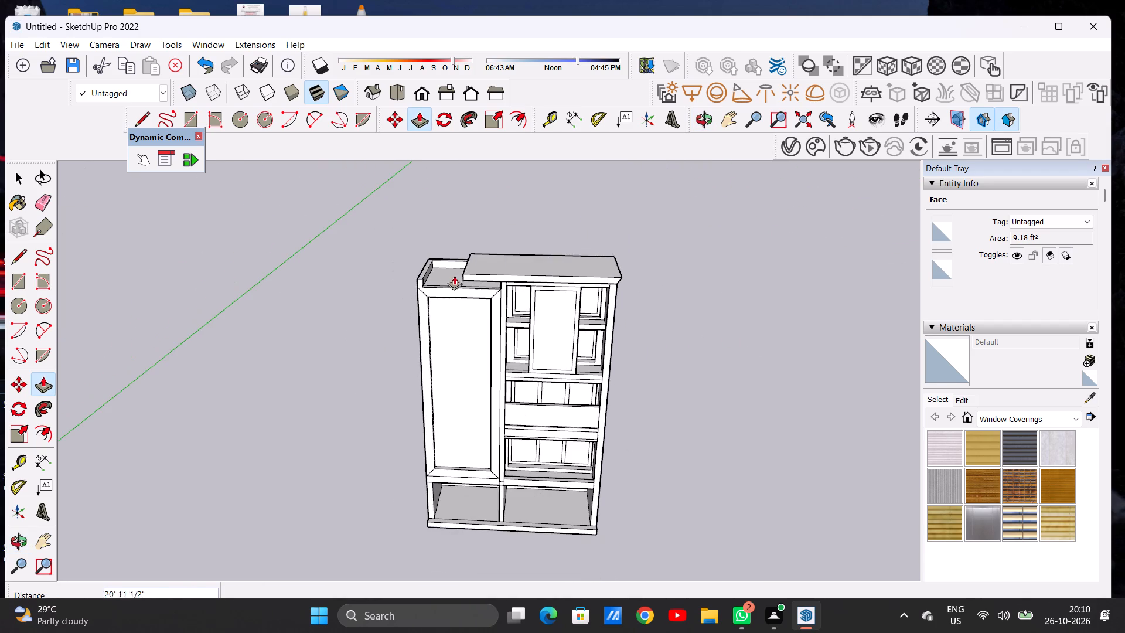
scroll(415, 275, "up", 8)
scroll(414, 275, "down", 1)
scroll(435, 284, "up", 5)
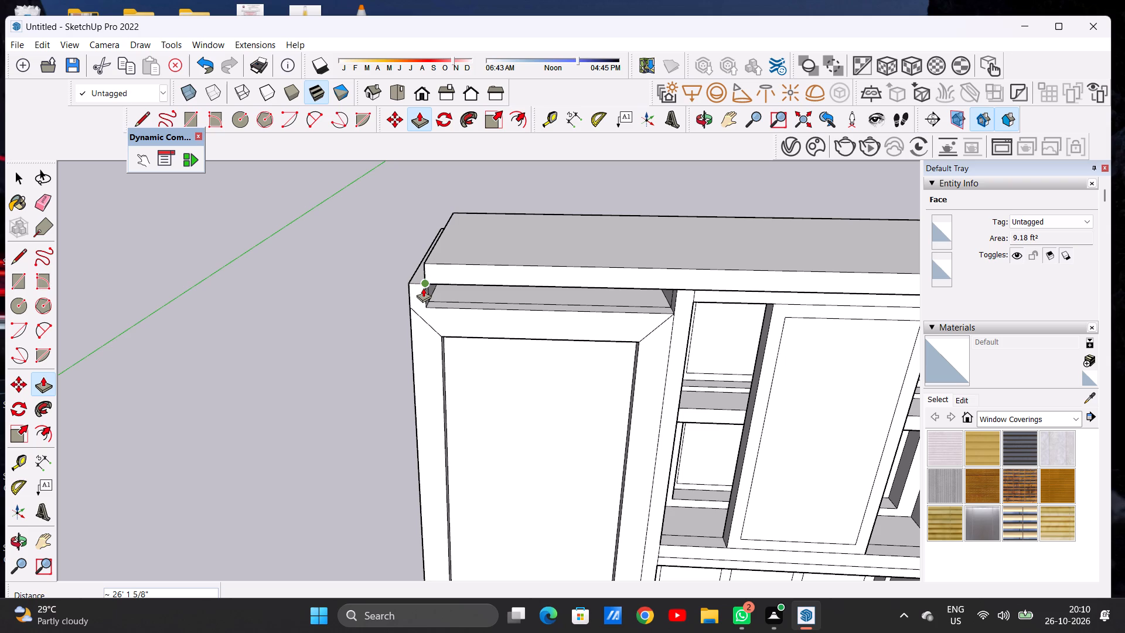
left_click(423, 288)
key("space")
Draw a triangle at the side unit's outer front top corner, 10 3/4" high with a diagonal of about 1' 1 3/4".
scroll(457, 315, "down", 12)
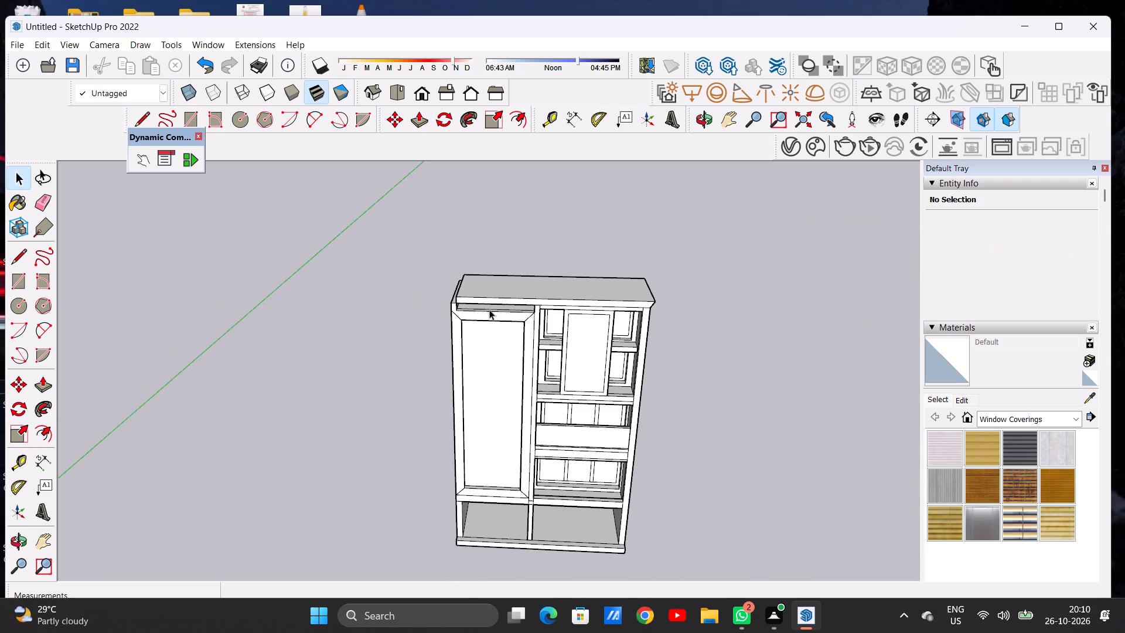
middle_click_drag(487, 296, 487, 233)
scroll(459, 288, "up", 10)
middle_click_drag(445, 292, 471, 307)
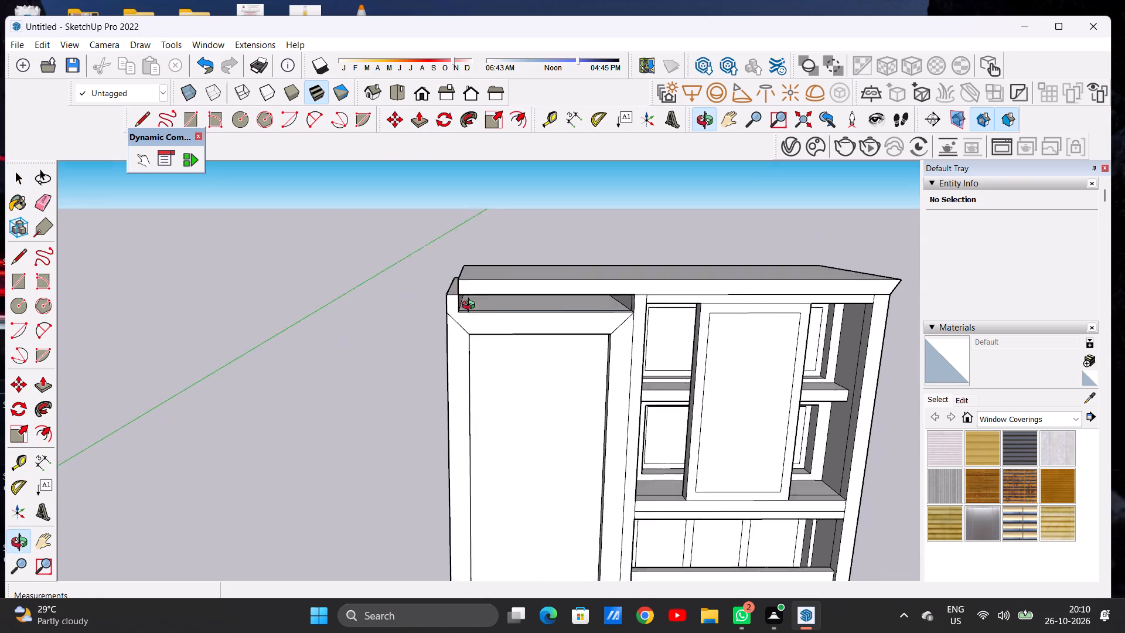
middle_click_drag(471, 307, 479, 315)
scroll(461, 304, "up", 6)
key("l")
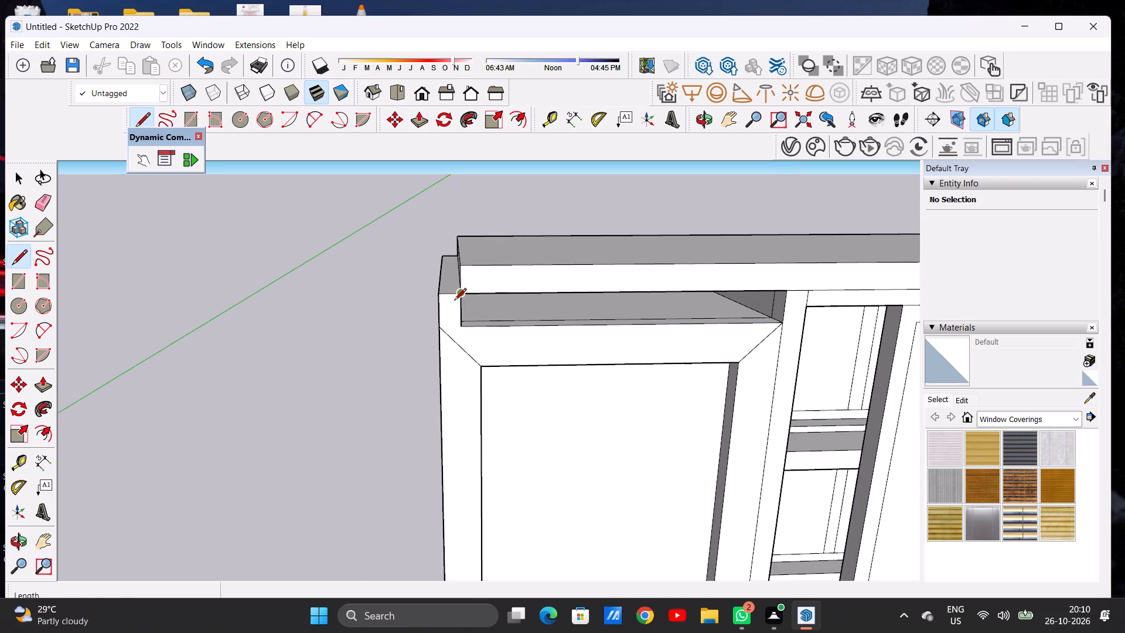
scroll(454, 301, "up", 6)
left_click(467, 287)
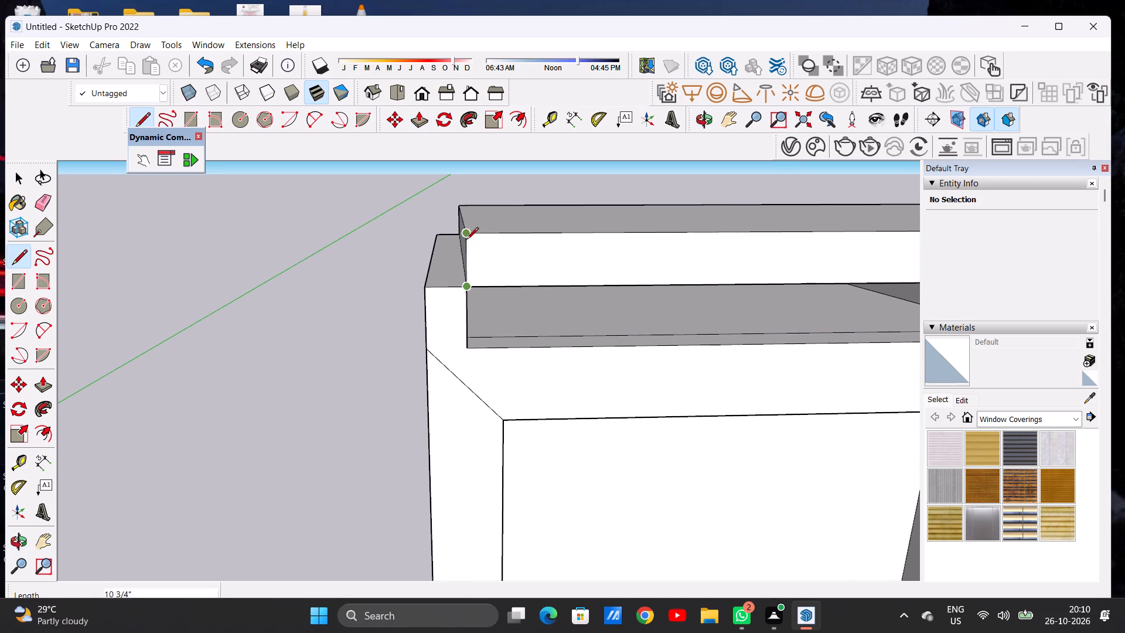
left_click(465, 236)
left_click(428, 284)
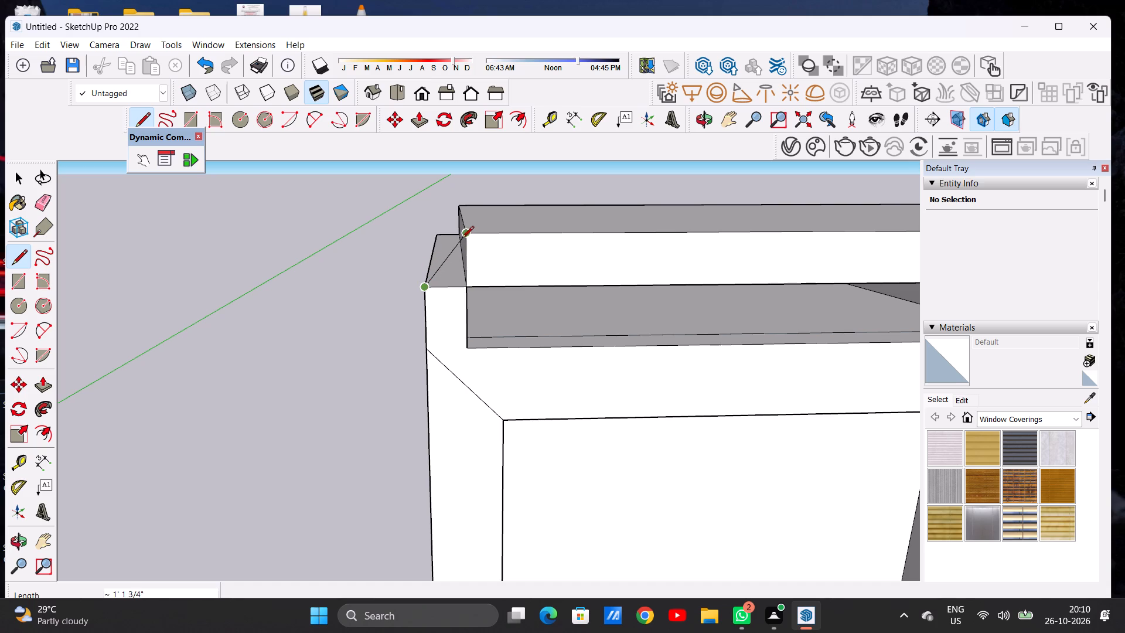
left_click(464, 237)
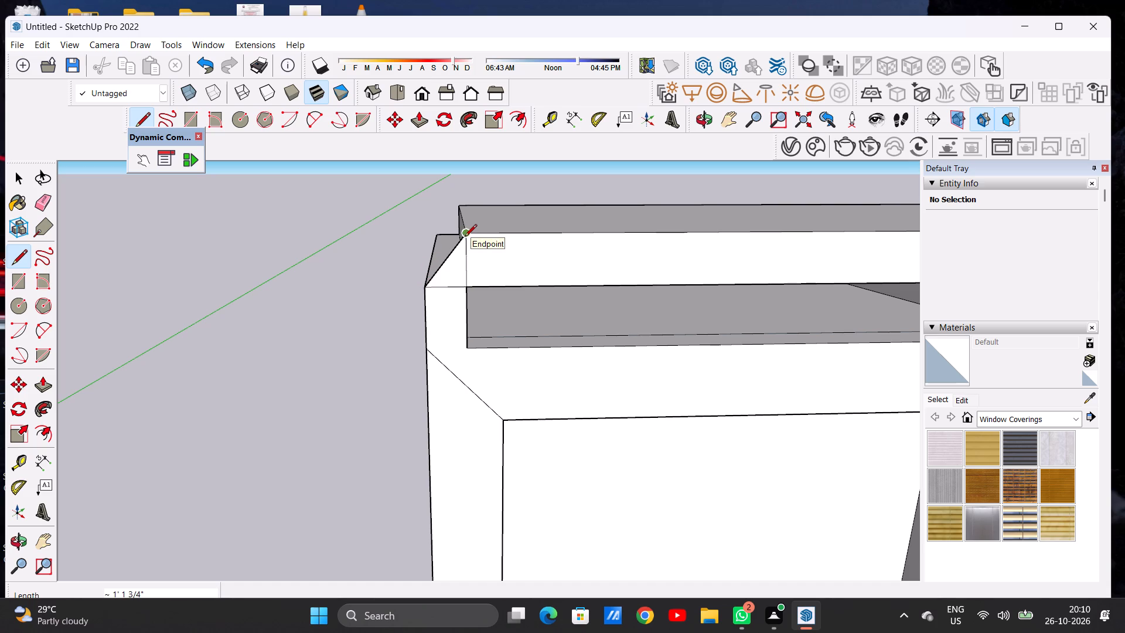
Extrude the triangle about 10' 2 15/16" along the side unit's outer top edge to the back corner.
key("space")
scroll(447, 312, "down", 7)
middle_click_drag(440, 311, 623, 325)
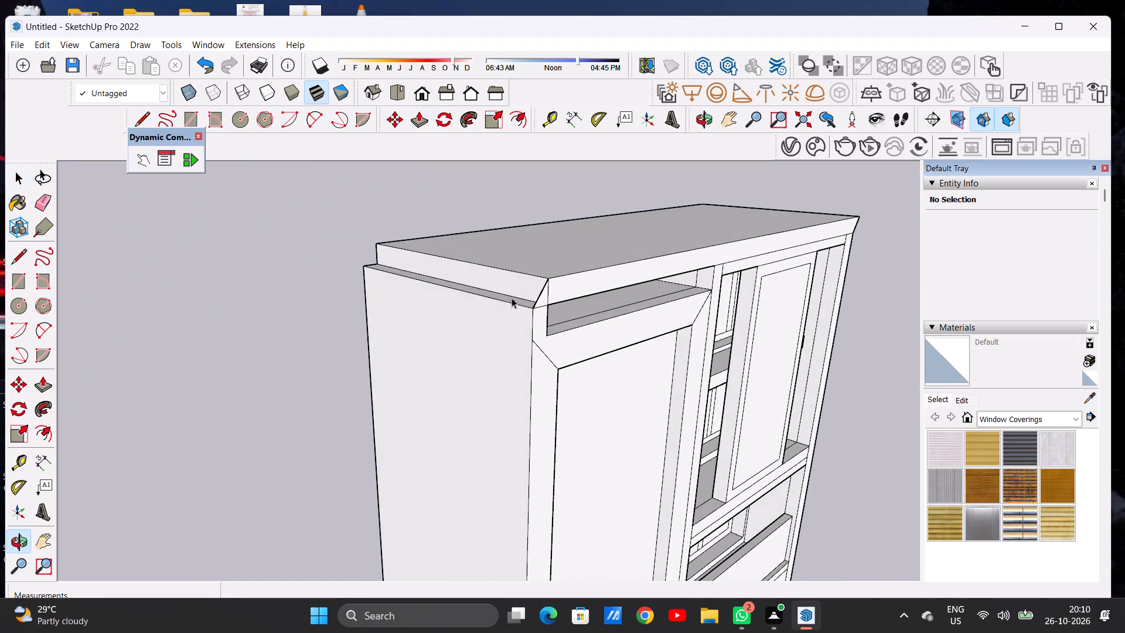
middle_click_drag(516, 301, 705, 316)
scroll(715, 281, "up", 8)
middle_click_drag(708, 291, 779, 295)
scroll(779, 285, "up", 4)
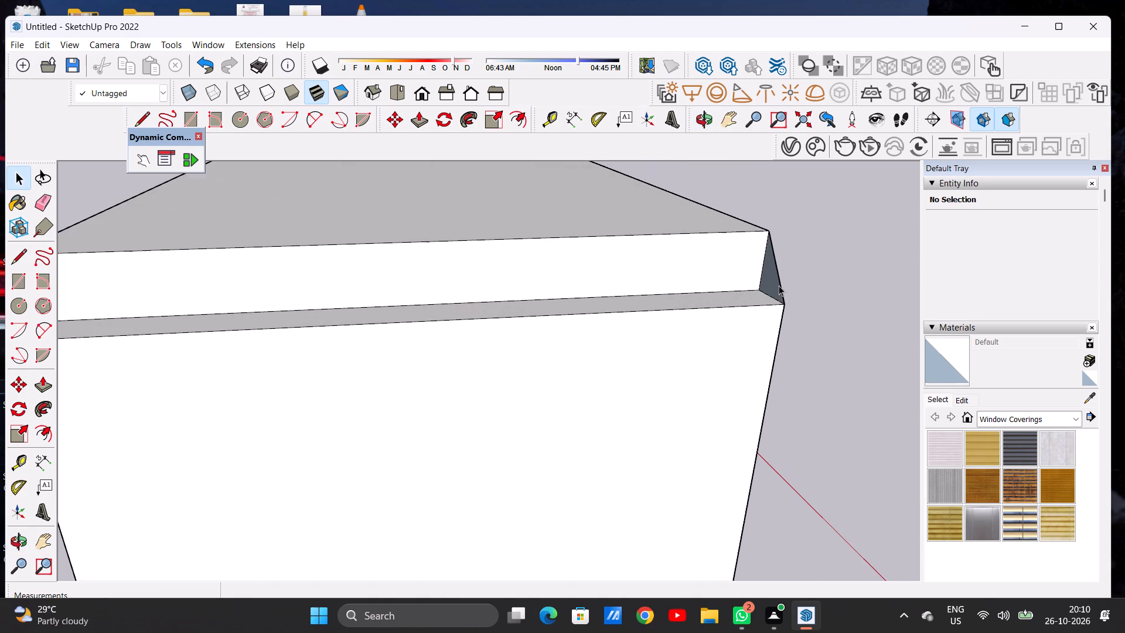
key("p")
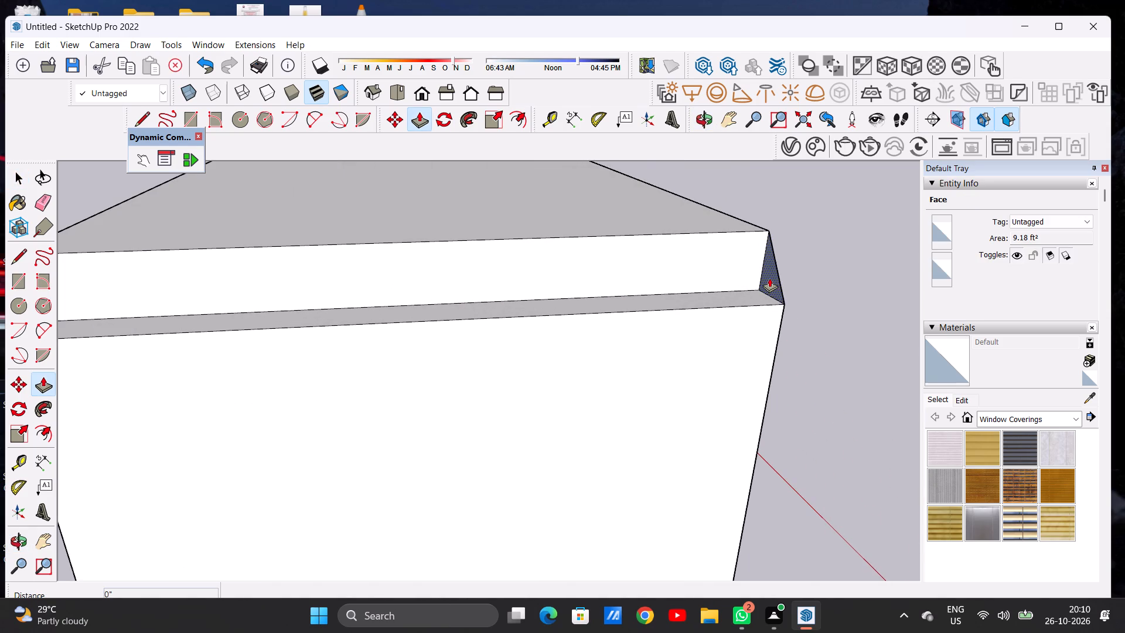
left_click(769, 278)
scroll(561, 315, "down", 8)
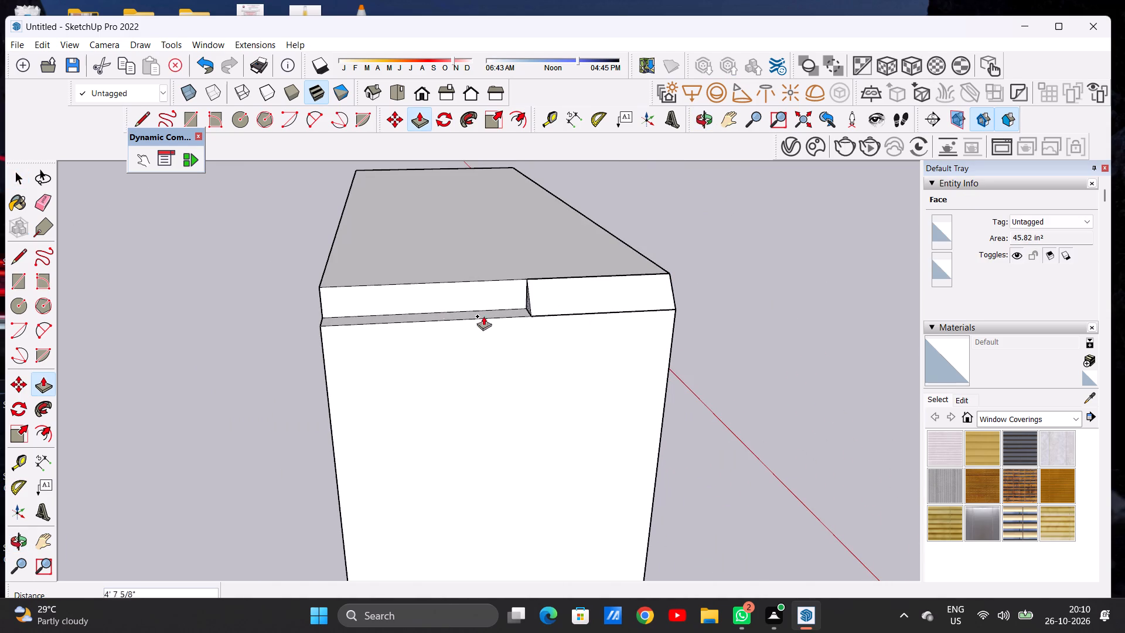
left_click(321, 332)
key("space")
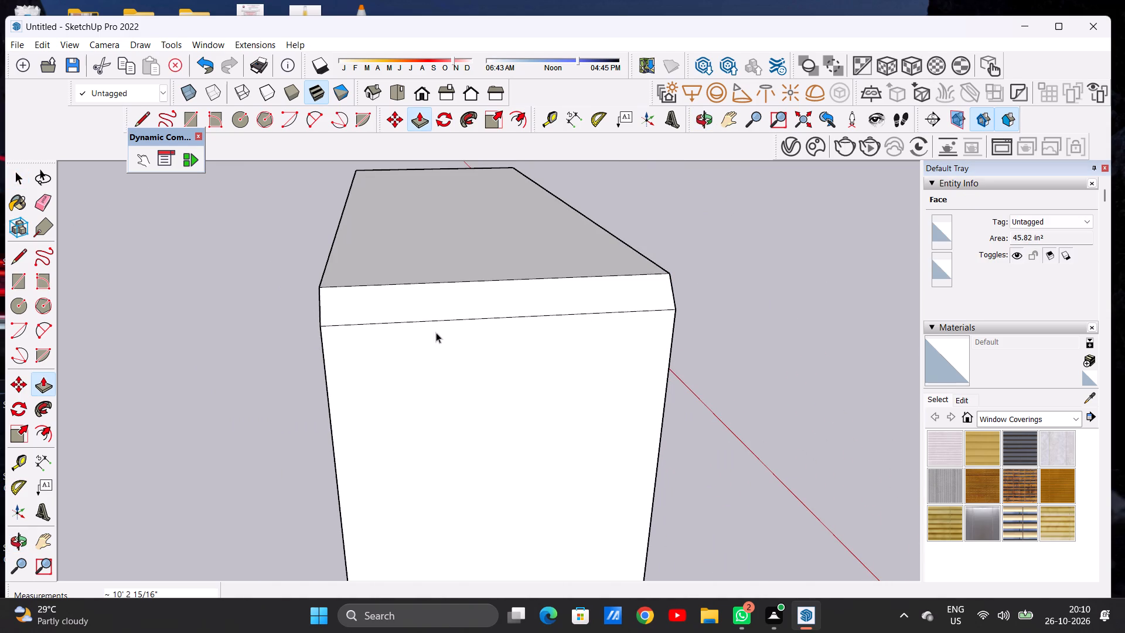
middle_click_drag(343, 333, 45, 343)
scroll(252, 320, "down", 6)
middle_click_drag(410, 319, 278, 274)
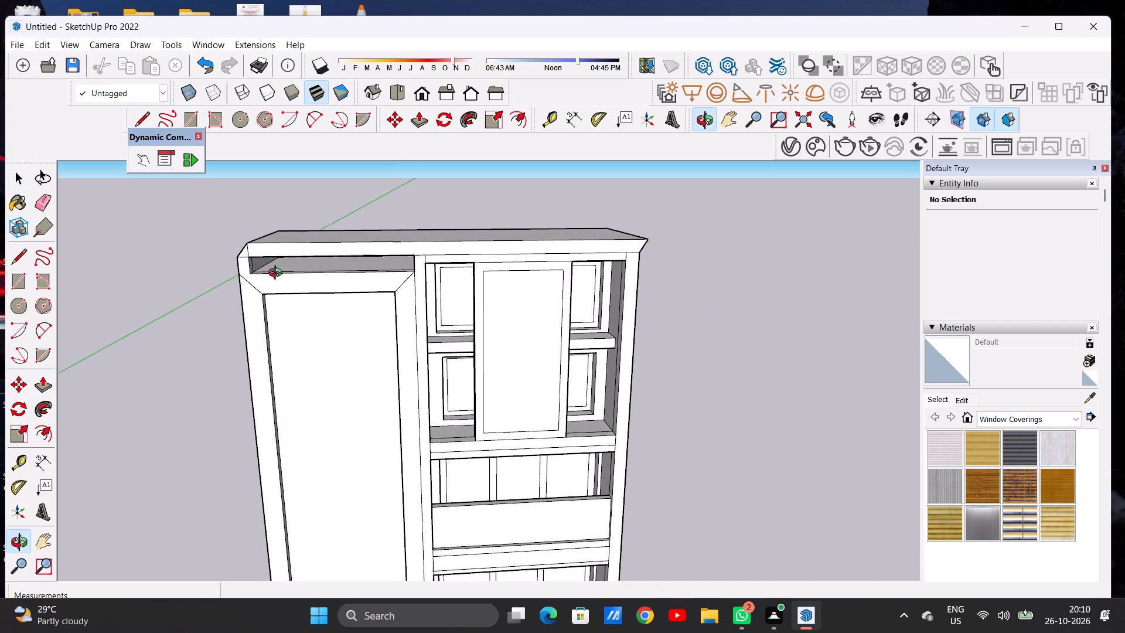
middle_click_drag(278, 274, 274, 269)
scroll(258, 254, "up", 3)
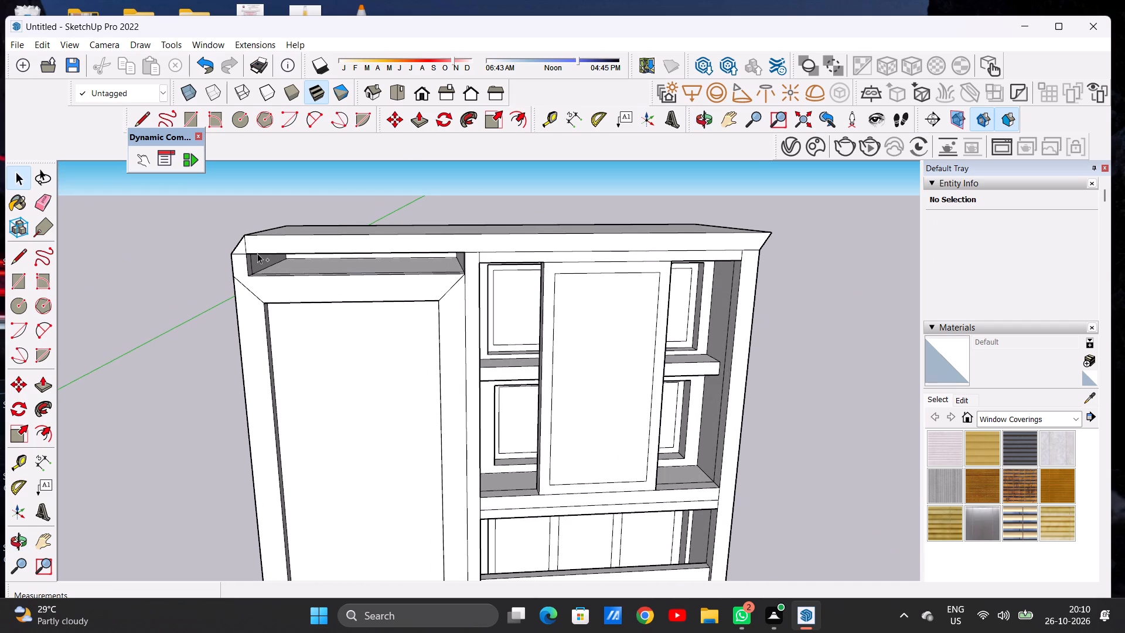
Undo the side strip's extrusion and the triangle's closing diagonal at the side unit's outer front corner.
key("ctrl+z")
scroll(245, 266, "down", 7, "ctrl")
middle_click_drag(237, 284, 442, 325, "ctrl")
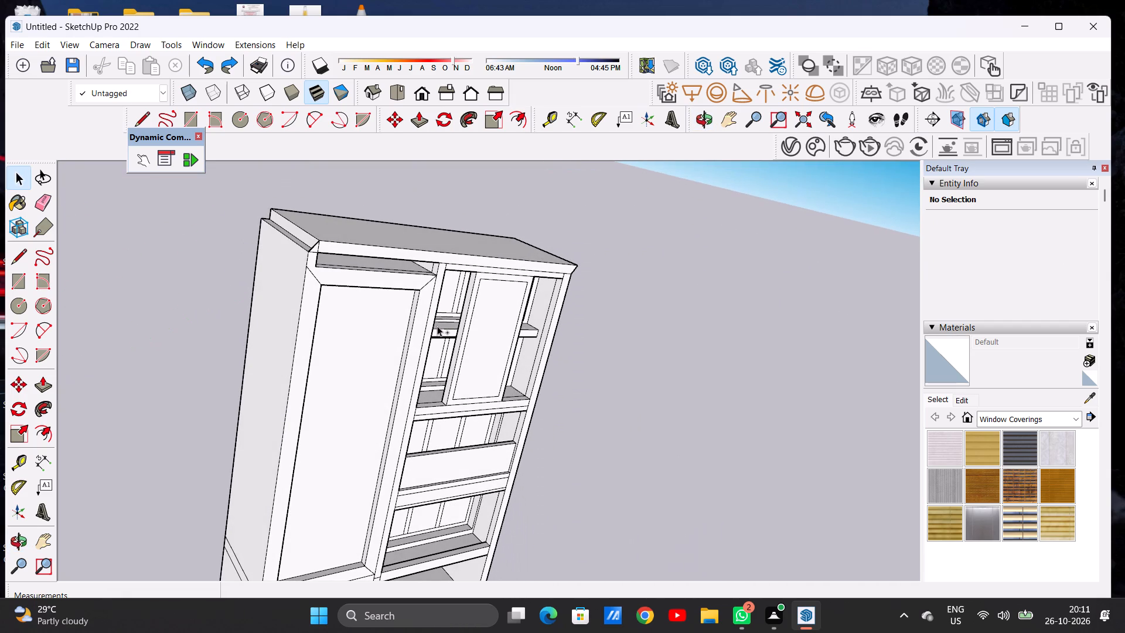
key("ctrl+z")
Draw a vertical edge upward from the side unit's outer front top corner, level with the top slab.
middle_click_drag(329, 302, 305, 317)
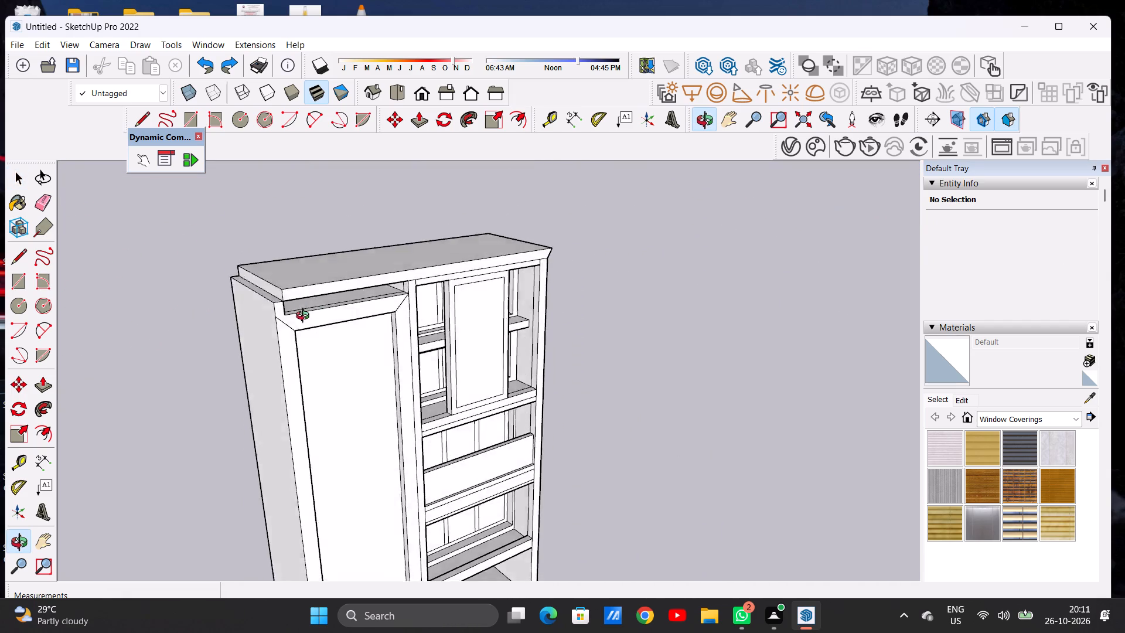
middle_click_drag(305, 317, 296, 353)
scroll(276, 326, "up", 11)
middle_click_drag(259, 344, 210, 326)
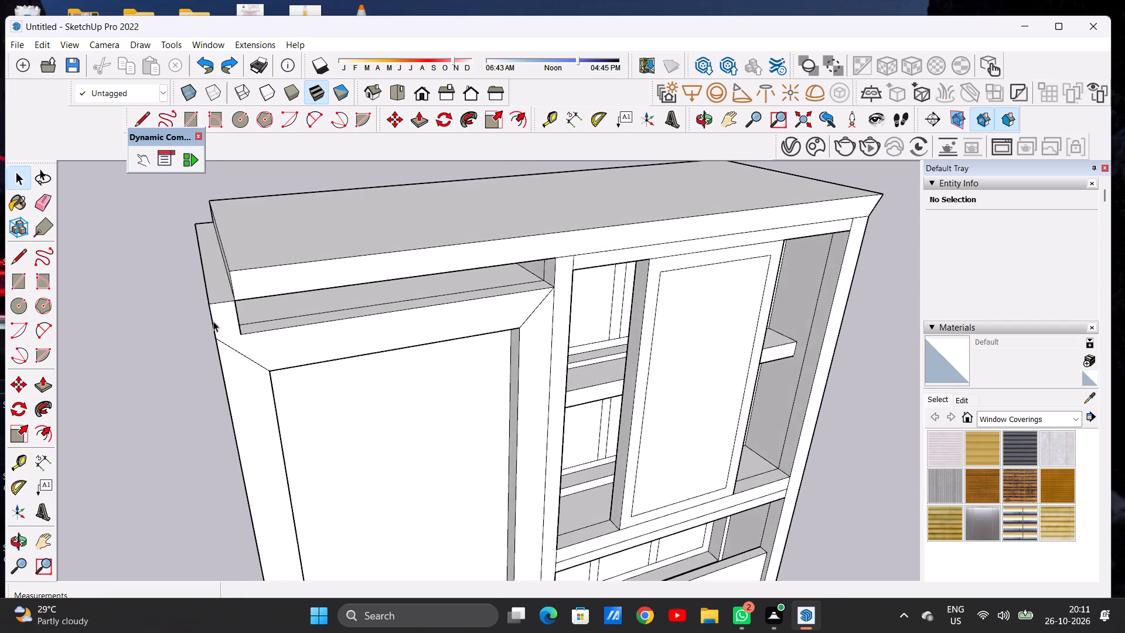
scroll(219, 312, "up", 4)
key("l")
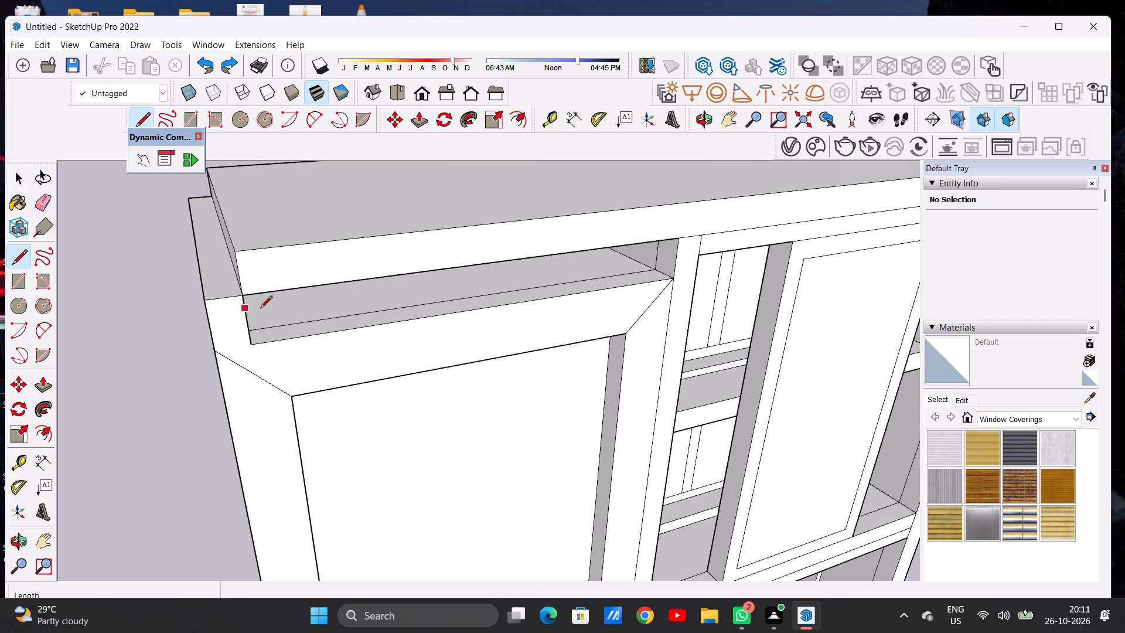
scroll(268, 310, "down", 6)
middle_click_drag(239, 314, 212, 300)
scroll(225, 274, "up", 7)
scroll(264, 284, "down", 2)
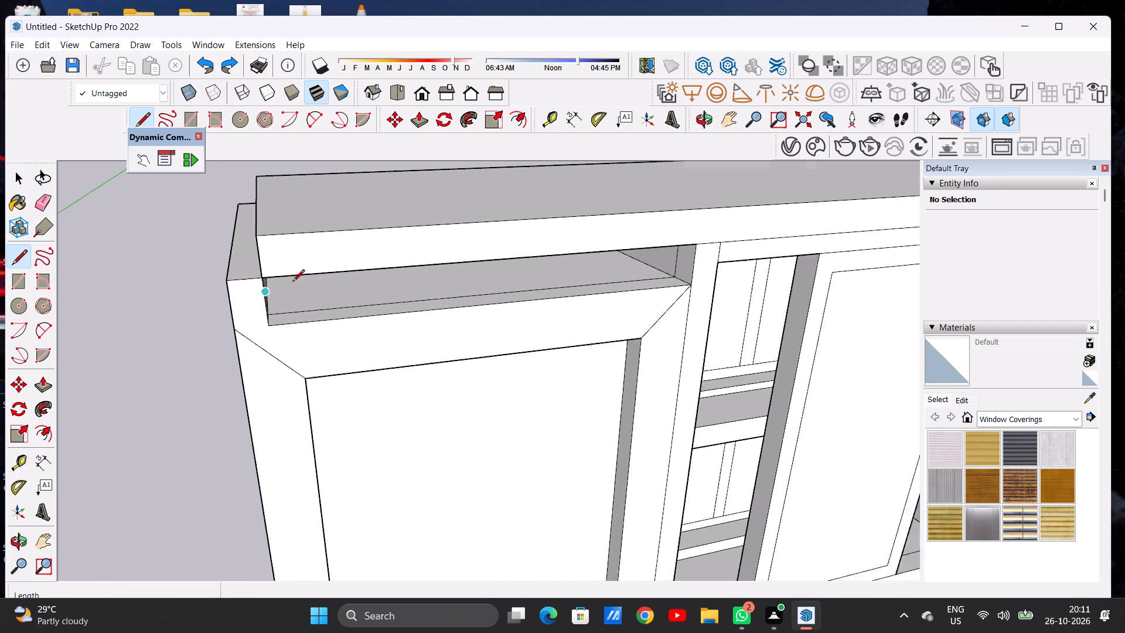
scroll(292, 283, "down", 7)
middle_click_drag(233, 314, 543, 302)
scroll(588, 287, "up", 6)
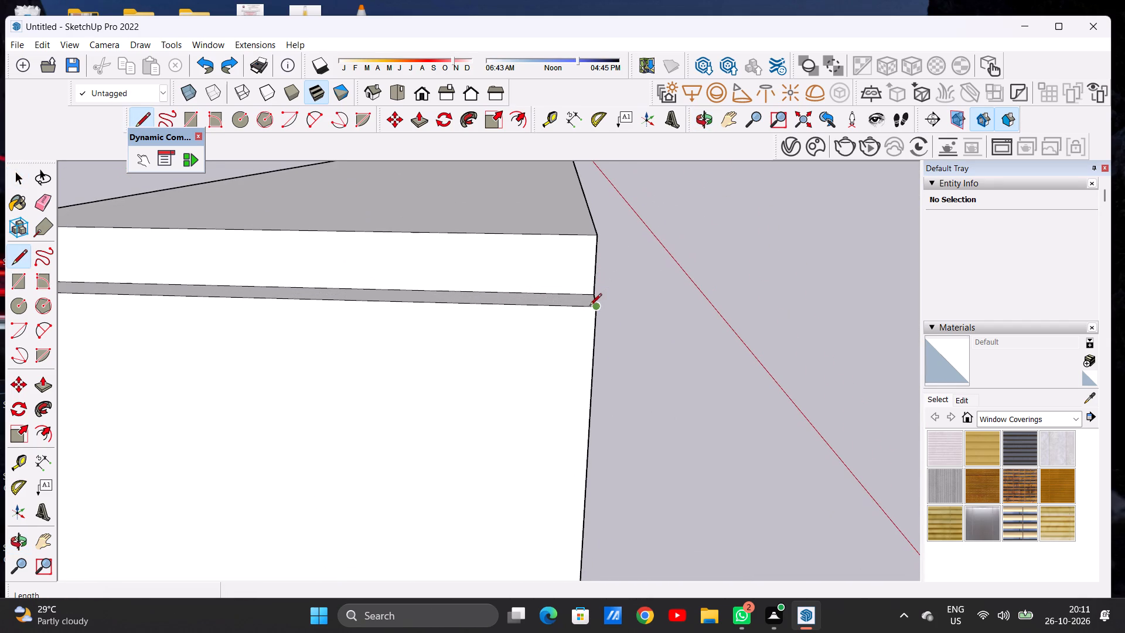
left_click(594, 307)
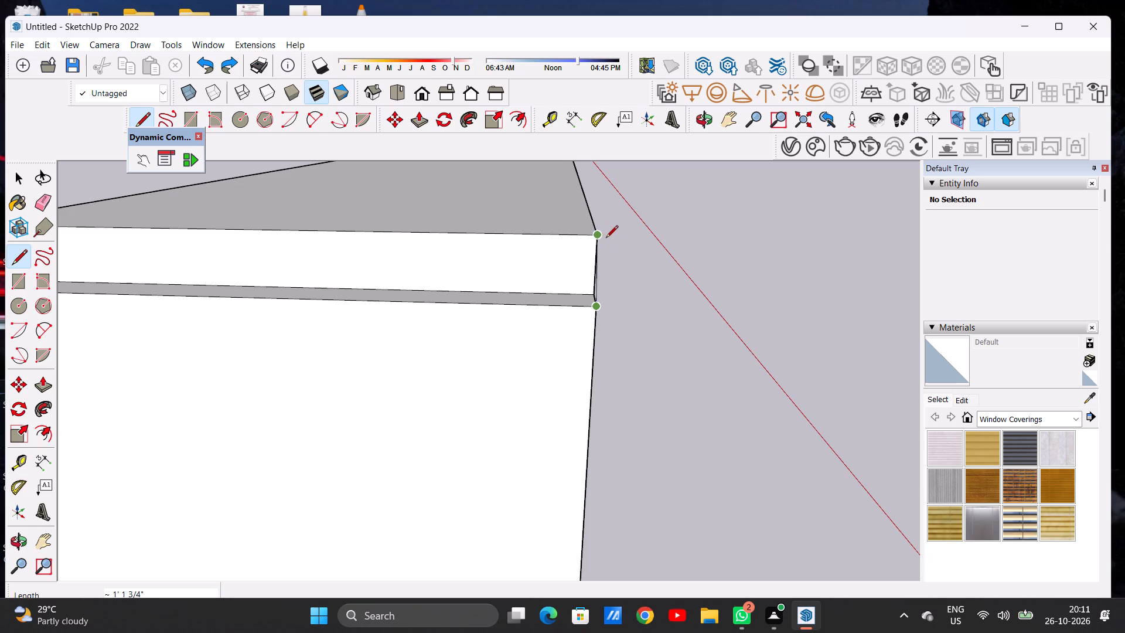
left_click(607, 240)
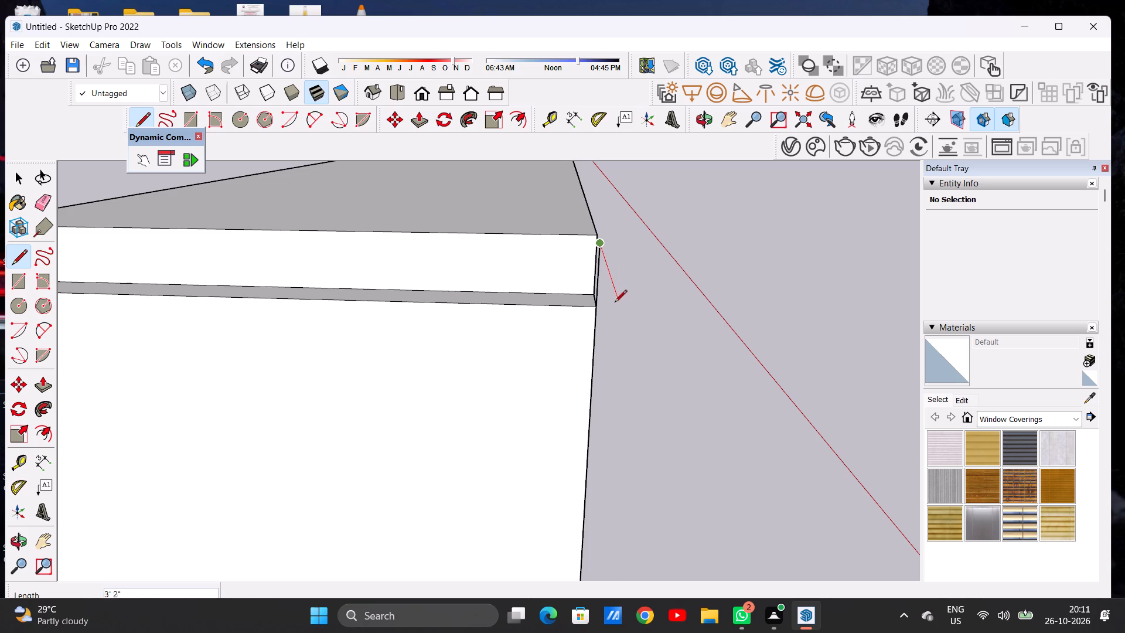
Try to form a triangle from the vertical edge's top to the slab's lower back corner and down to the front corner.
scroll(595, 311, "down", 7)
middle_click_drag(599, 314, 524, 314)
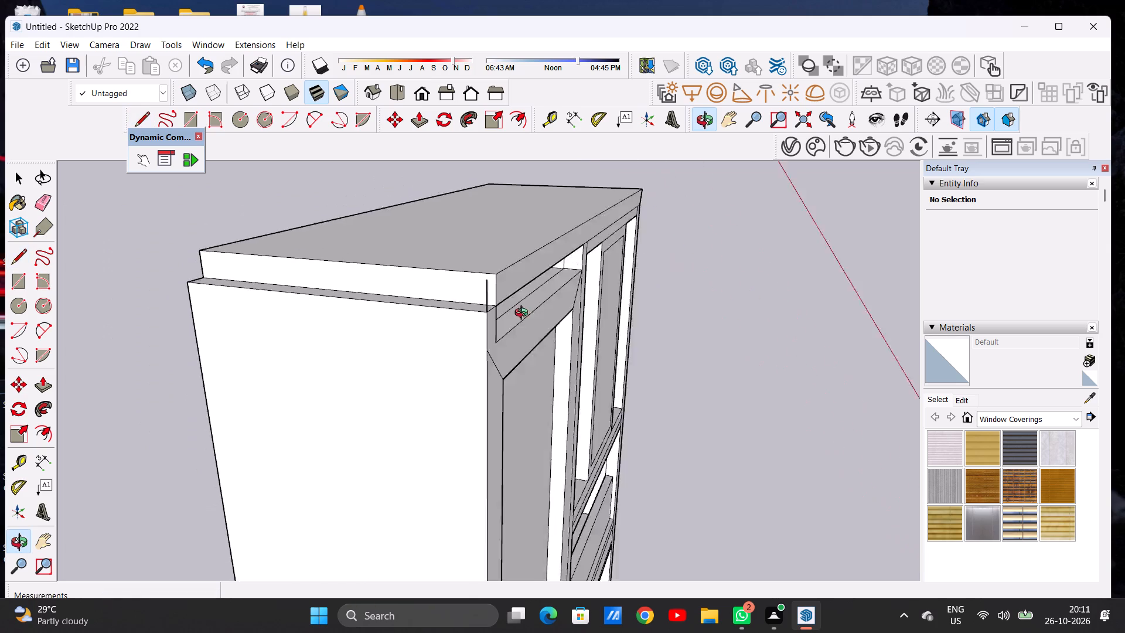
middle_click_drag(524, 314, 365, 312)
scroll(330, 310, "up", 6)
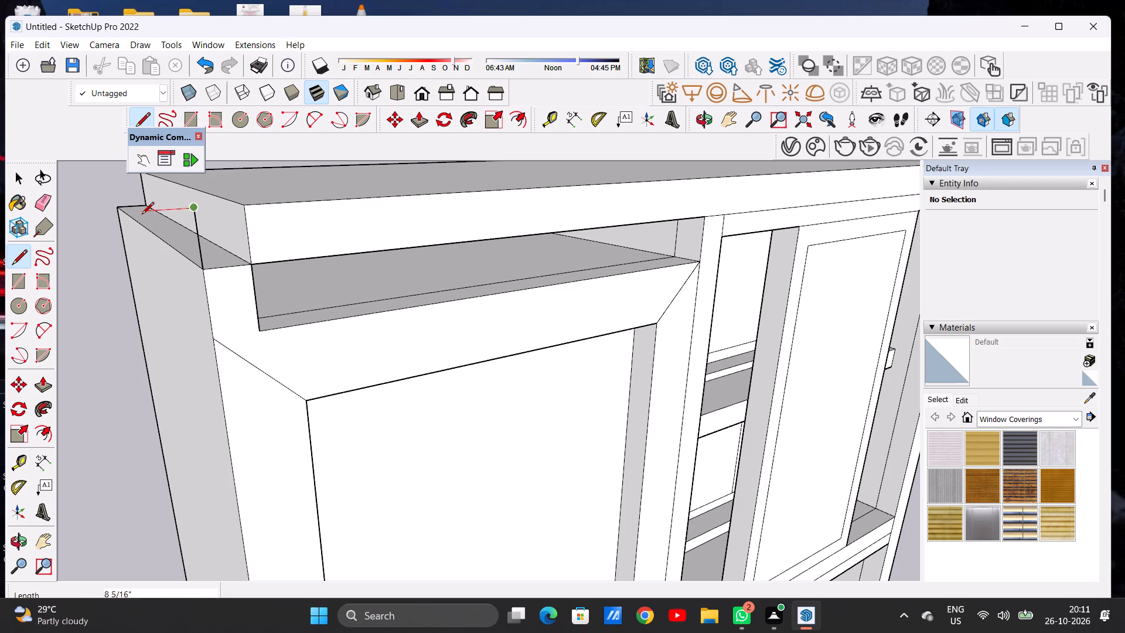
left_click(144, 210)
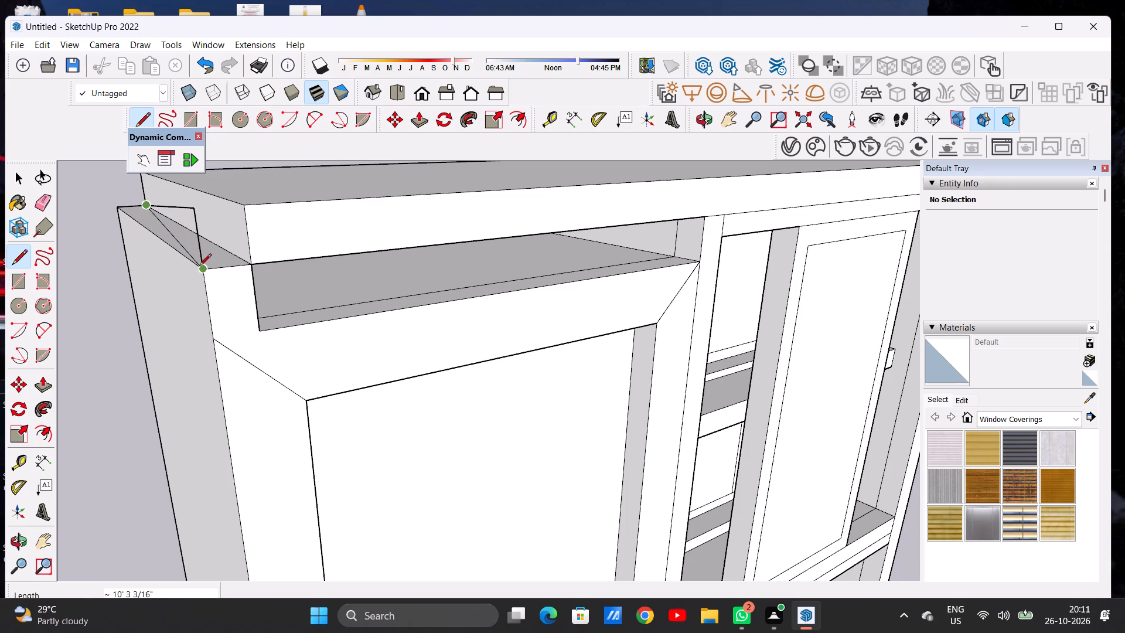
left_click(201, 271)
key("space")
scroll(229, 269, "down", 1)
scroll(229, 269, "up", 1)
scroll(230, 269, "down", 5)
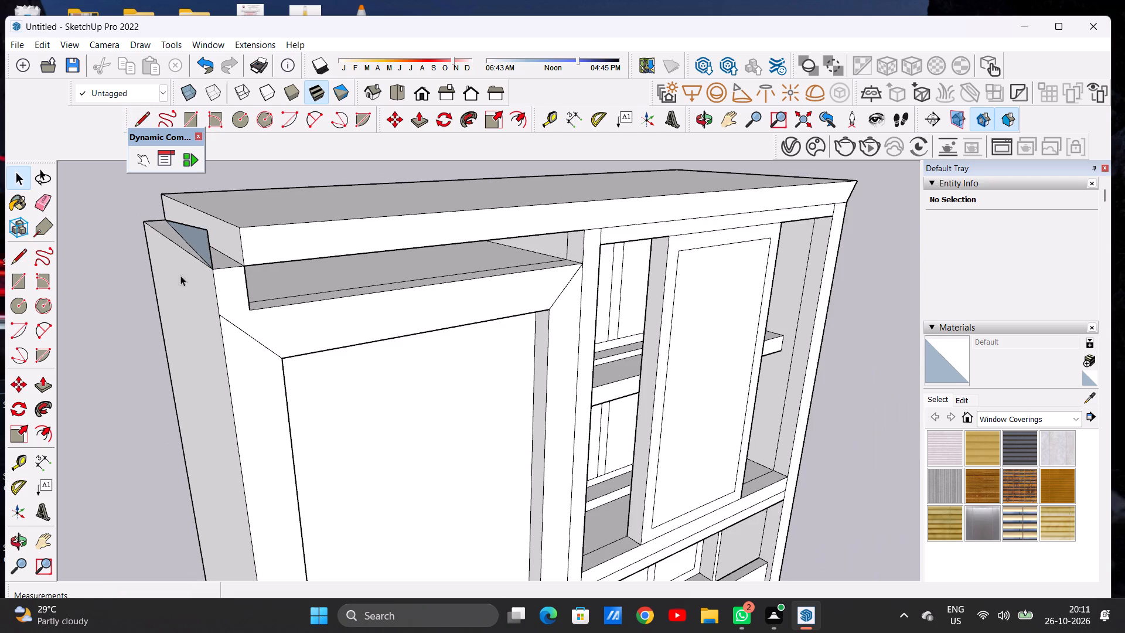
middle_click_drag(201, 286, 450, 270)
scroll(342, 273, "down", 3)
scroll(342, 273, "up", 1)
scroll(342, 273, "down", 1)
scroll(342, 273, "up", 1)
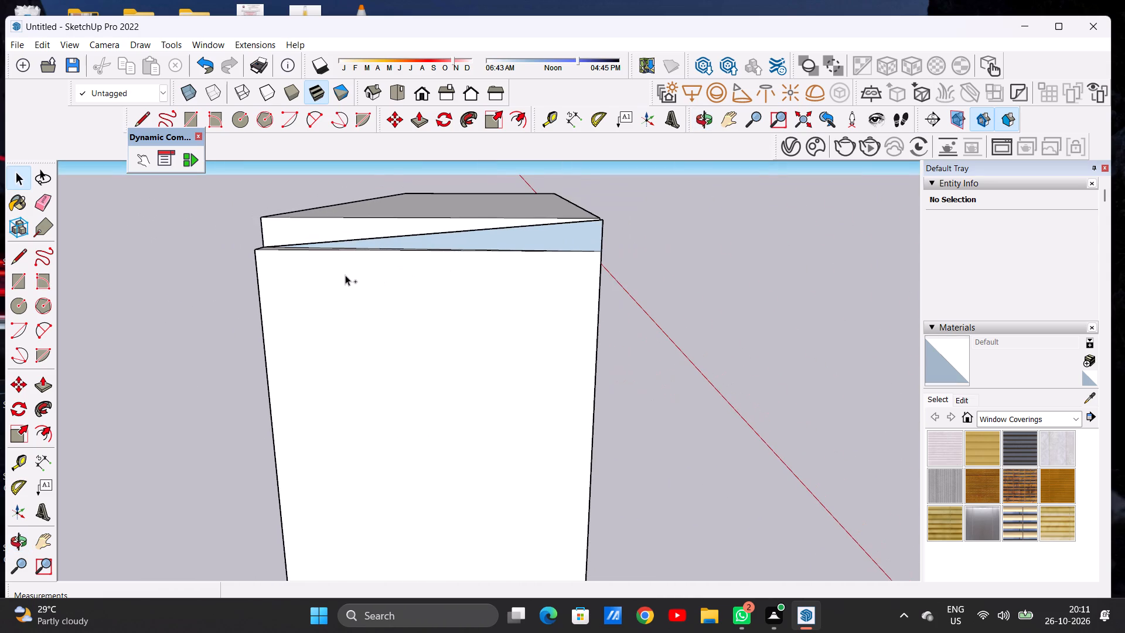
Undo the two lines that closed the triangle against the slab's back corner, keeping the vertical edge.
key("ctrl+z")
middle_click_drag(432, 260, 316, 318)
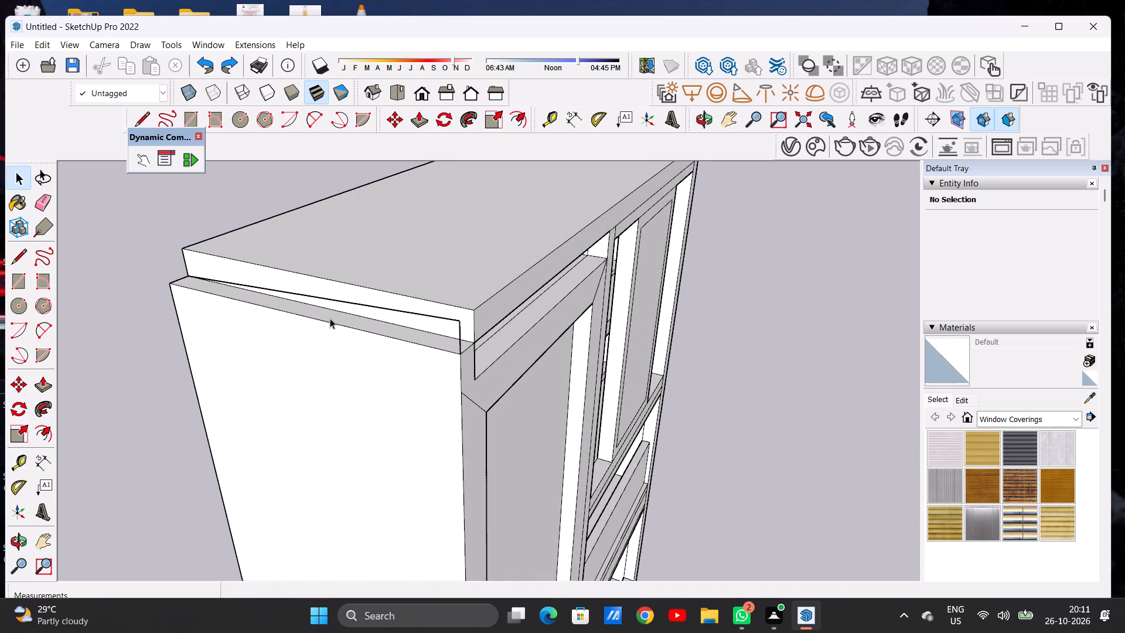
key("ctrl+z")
Complete an outward-flaring triangle on the vertical edge at the side unit's front corner, with a diagonal of about 1' 3 5/16".
scroll(426, 320, "down", 1)
middle_click_drag(422, 320, 131, 282)
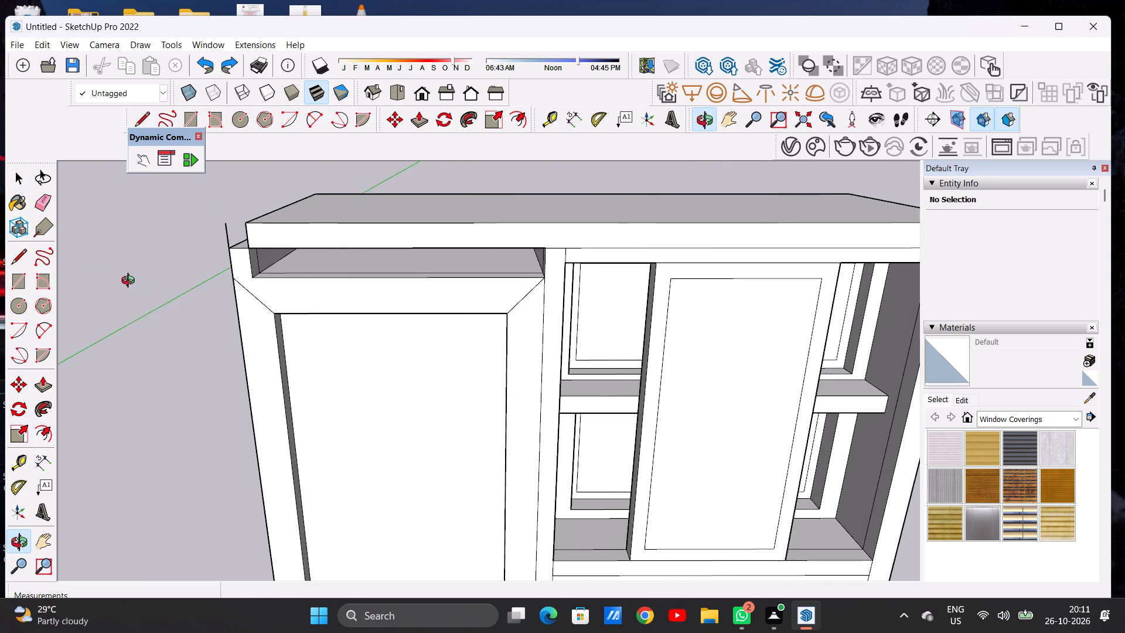
middle_click_drag(131, 282, 149, 280)
scroll(234, 308, "down", 7)
scroll(234, 261, "up", 8)
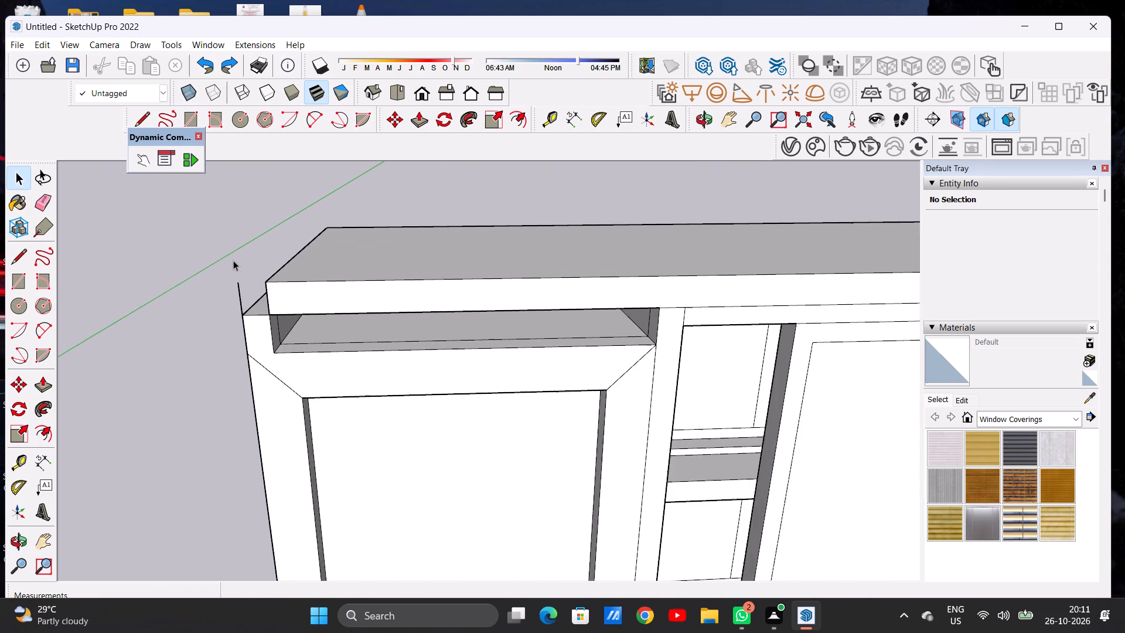
key("l")
left_click(237, 283)
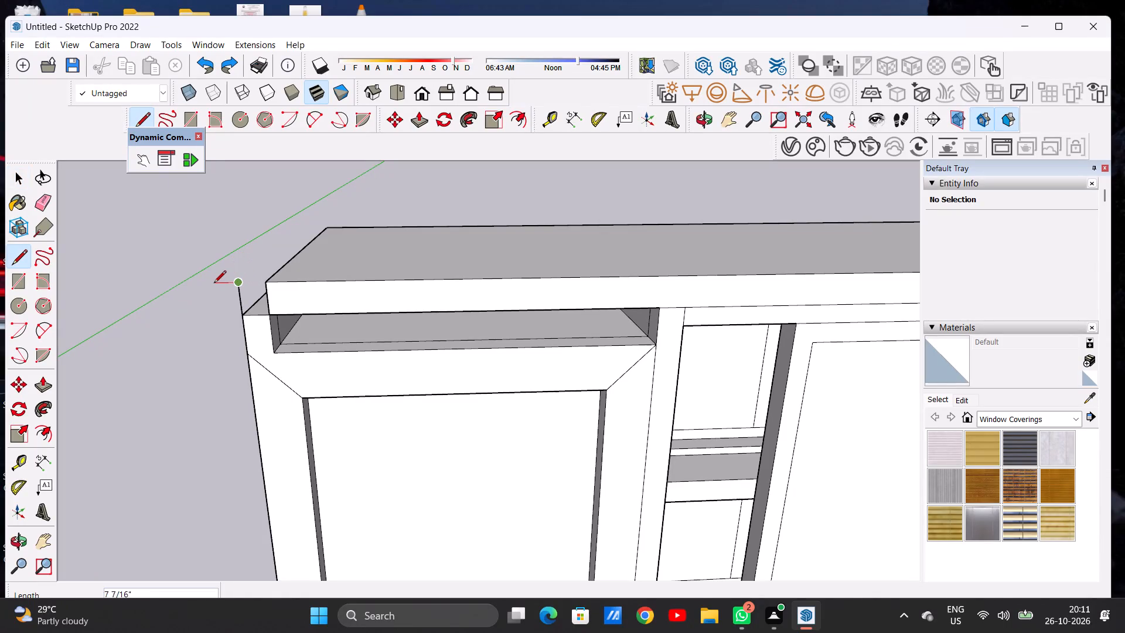
left_click(203, 283)
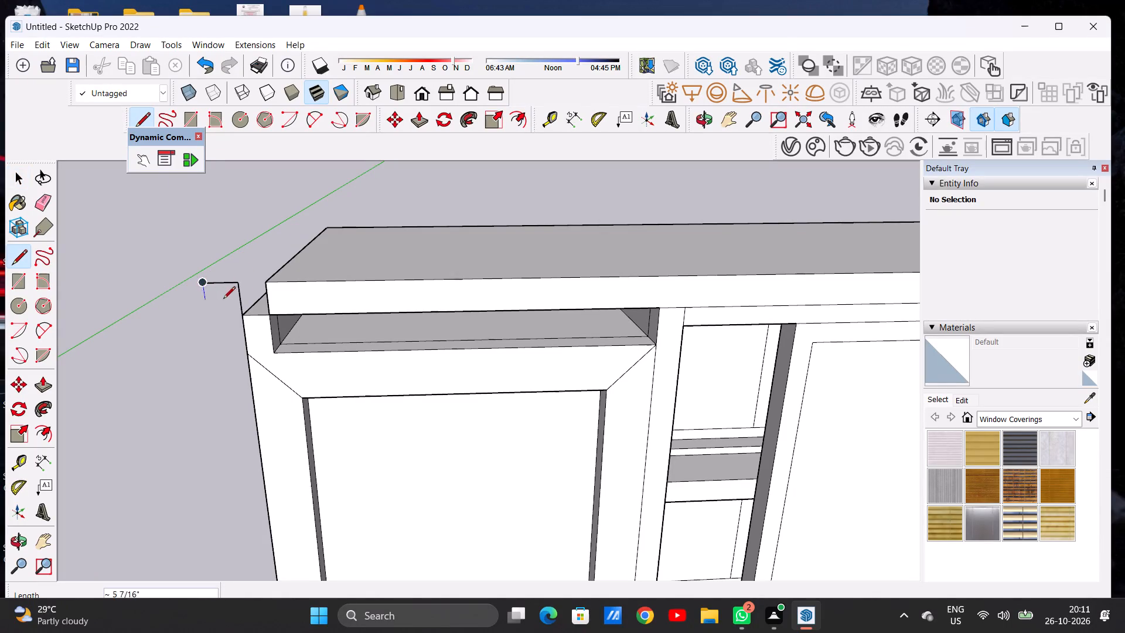
left_click(240, 314)
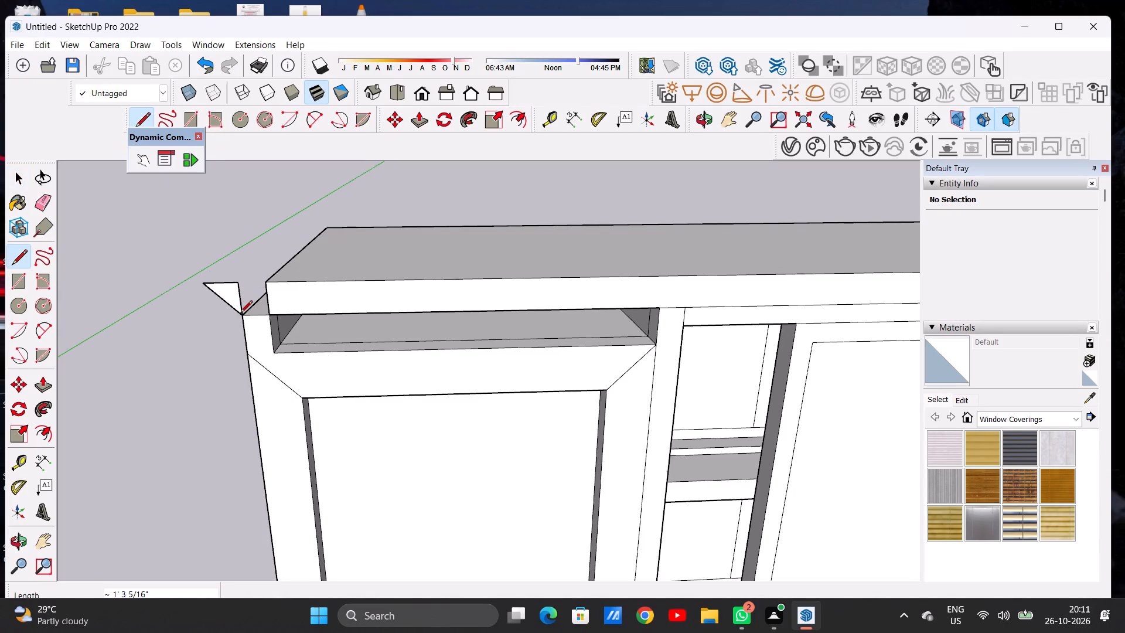
key("space")
Extrude the flared triangle along the side unit's outer top edge to its back corner.
scroll(322, 291, "down", 9)
middle_click_drag(230, 308, 664, 251)
middle_click_drag(664, 251, 679, 290)
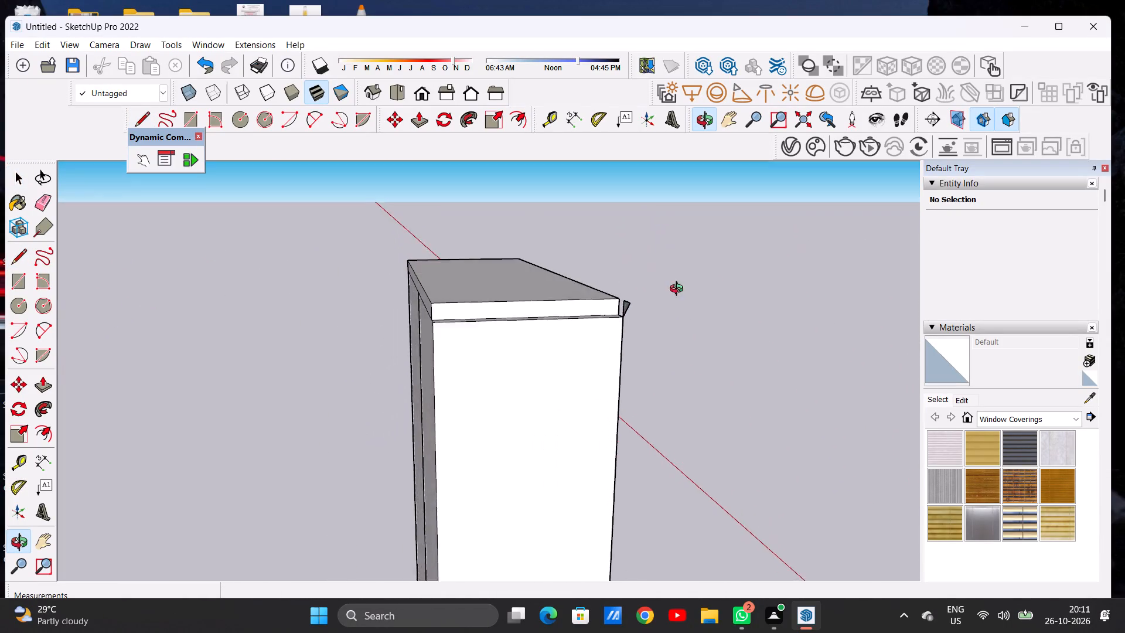
middle_click_drag(679, 290, 683, 298)
scroll(651, 322, "up", 7)
scroll(629, 340, "down", 8)
middle_click_drag(596, 348, 634, 372)
scroll(671, 359, "up", 10)
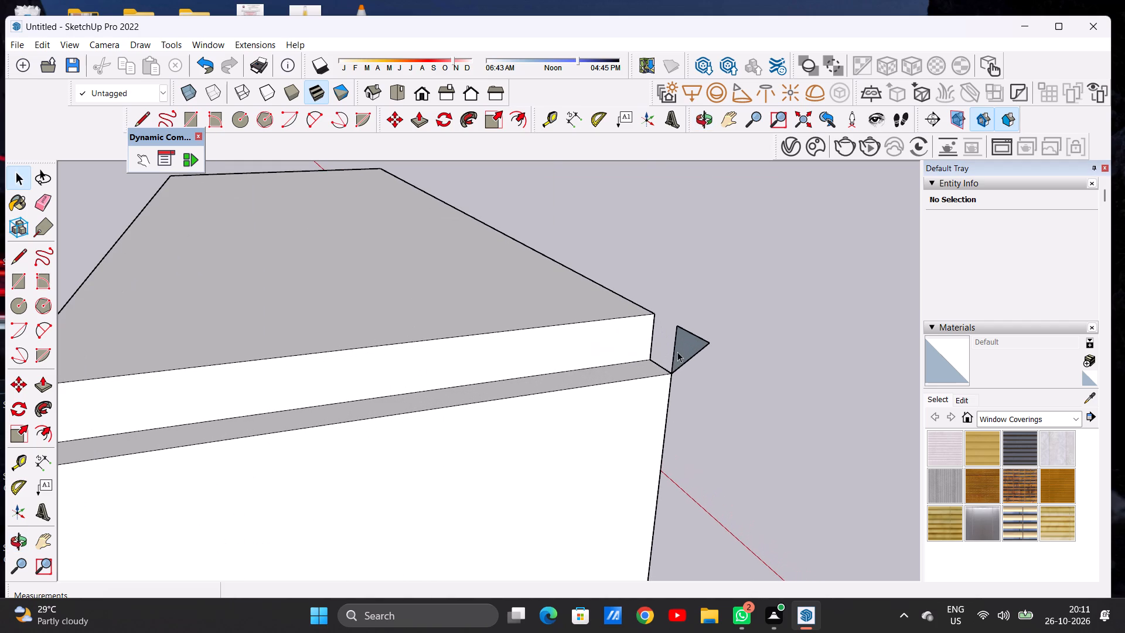
key("p")
left_click(686, 344)
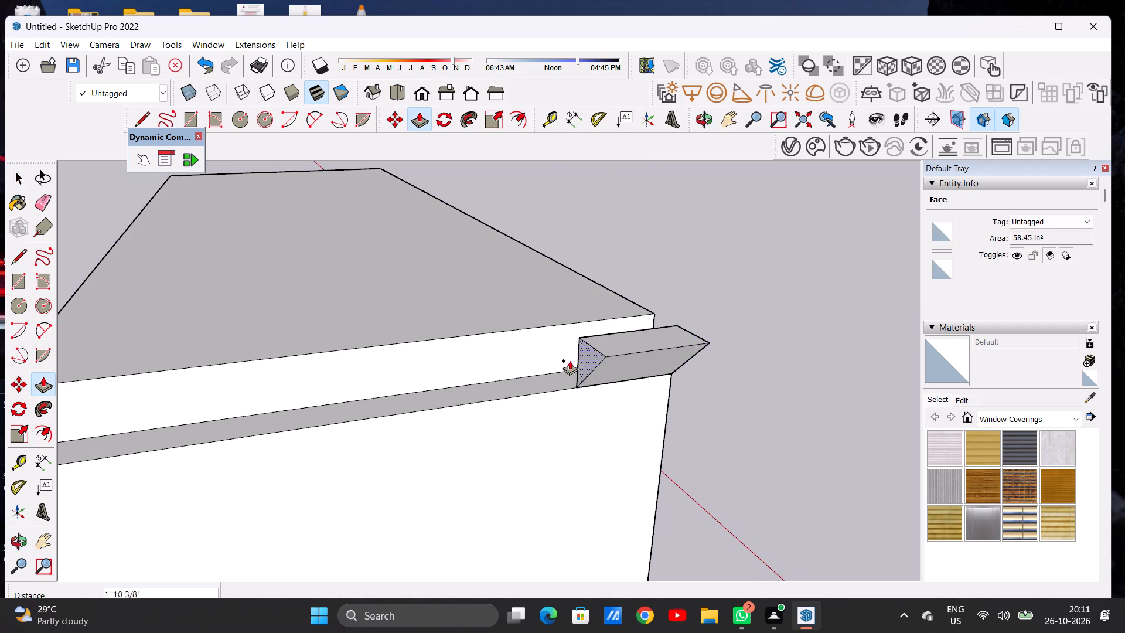
scroll(575, 358, "down", 5)
scroll(261, 411, "up", 7)
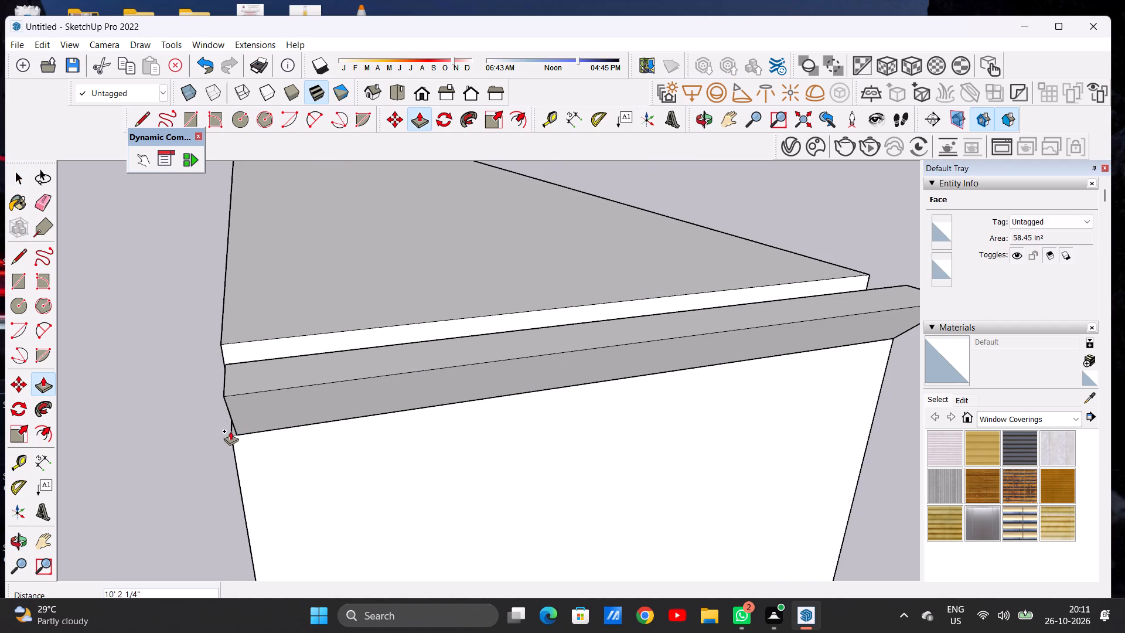
left_click(232, 437)
key("space")
Extend the side strip's inner face about 8 1/2" to meet the end of the top slab.
scroll(293, 367, "down", 8)
middle_click_drag(414, 356, 368, 366)
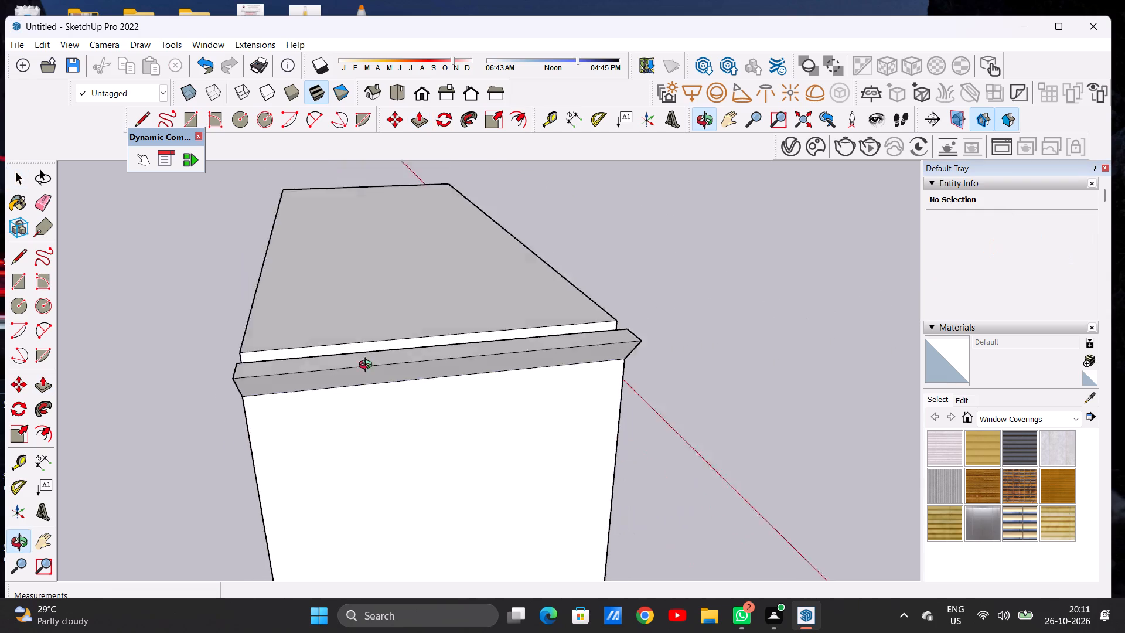
middle_click_drag(368, 366, 0, 395)
middle_click_drag(325, 366, 199, 326)
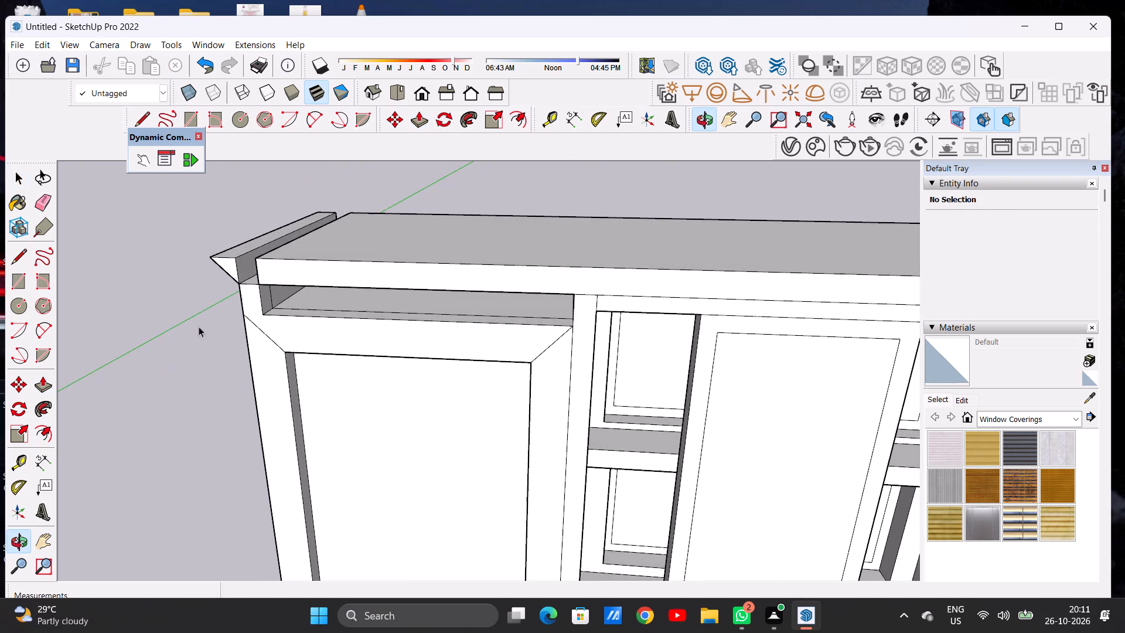
scroll(231, 275, "up", 12)
key("p")
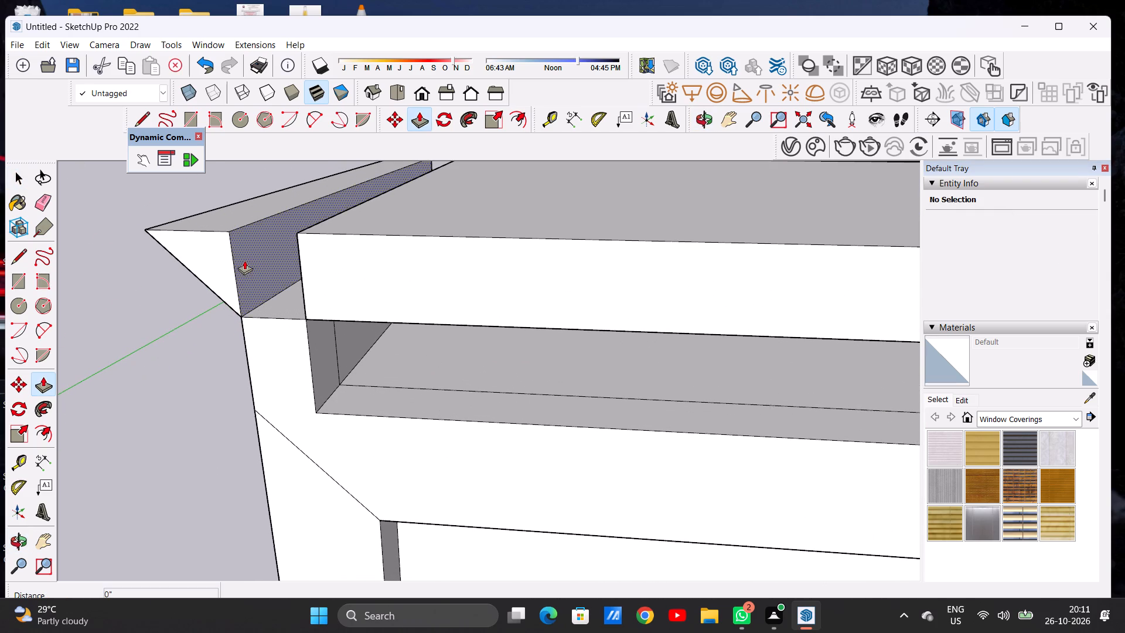
scroll(244, 261, "up", 5)
left_click(244, 261)
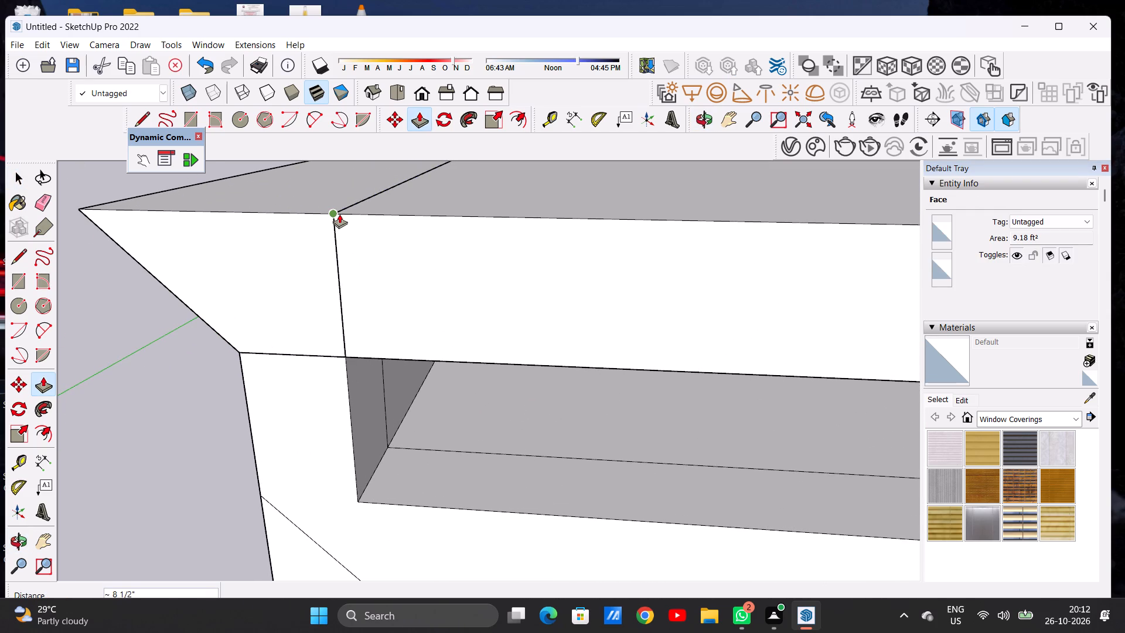
left_click(339, 214)
key("space")
scroll(359, 281, "down", 1)
scroll(360, 286, "up", 1)
scroll(360, 287, "down", 2)
scroll(360, 288, "up", 1)
scroll(360, 288, "down", 16)
scroll(356, 283, "up", 1)
scroll(371, 275, "down", 6)
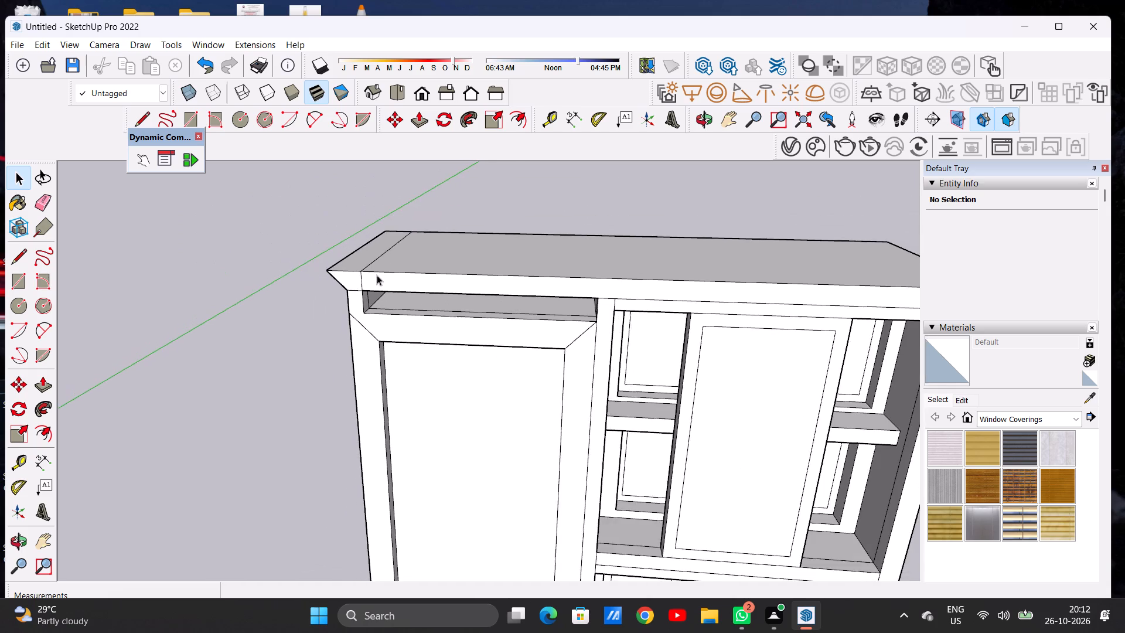
Inspect the joint between the top slab and the side unit's flared end from the front and from above.
scroll(393, 275, "down", 7)
middle_click_drag(404, 308, 417, 230)
middle_click_drag(414, 230, 400, 249)
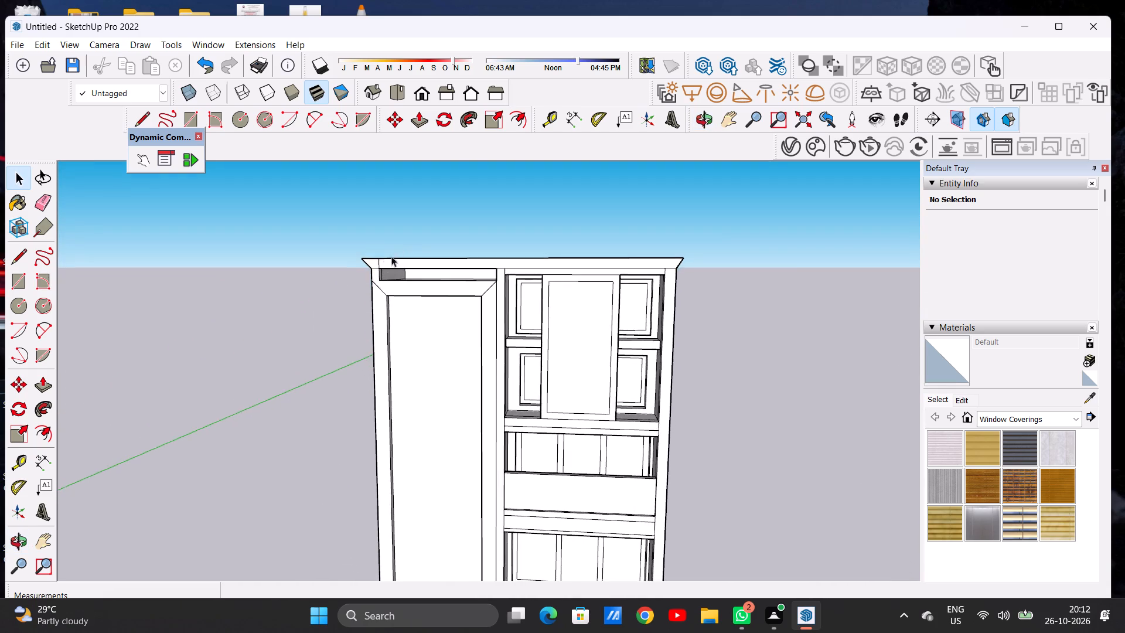
scroll(384, 261, "up", 6)
scroll(365, 271, "down", 6)
scroll(381, 264, "up", 4)
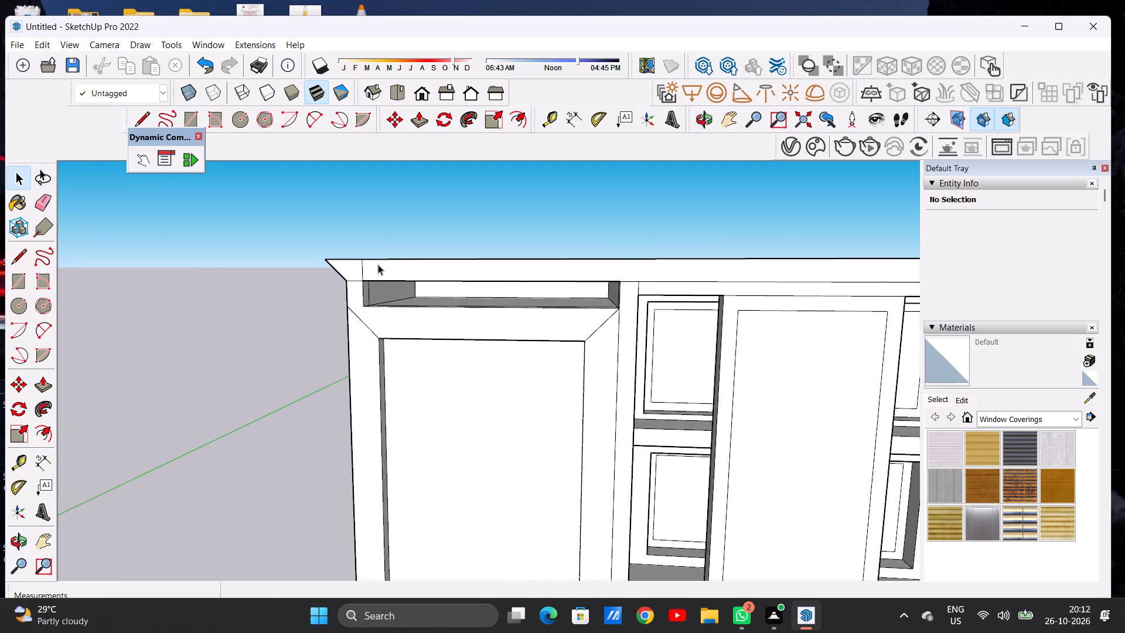
scroll(378, 264, "up", 3)
middle_click_drag(357, 255, 362, 365)
scroll(361, 288, "up", 6)
middle_click_drag(436, 270, 317, 336)
left_click(292, 305)
key("space")
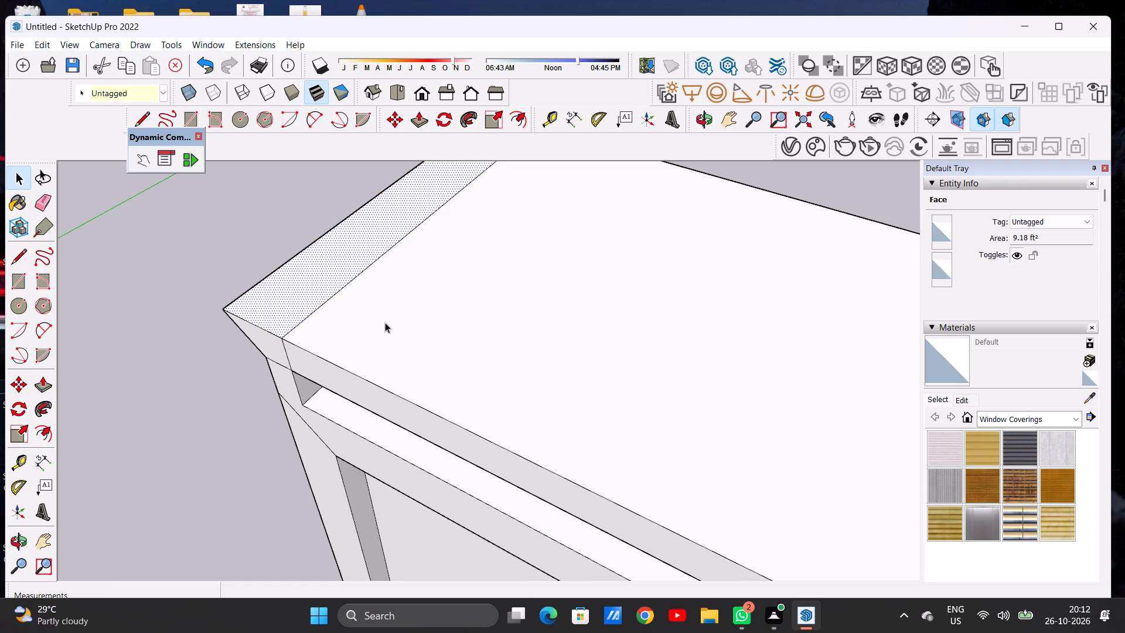
scroll(390, 318, "down", 2)
left_click(387, 324)
left_click(393, 327)
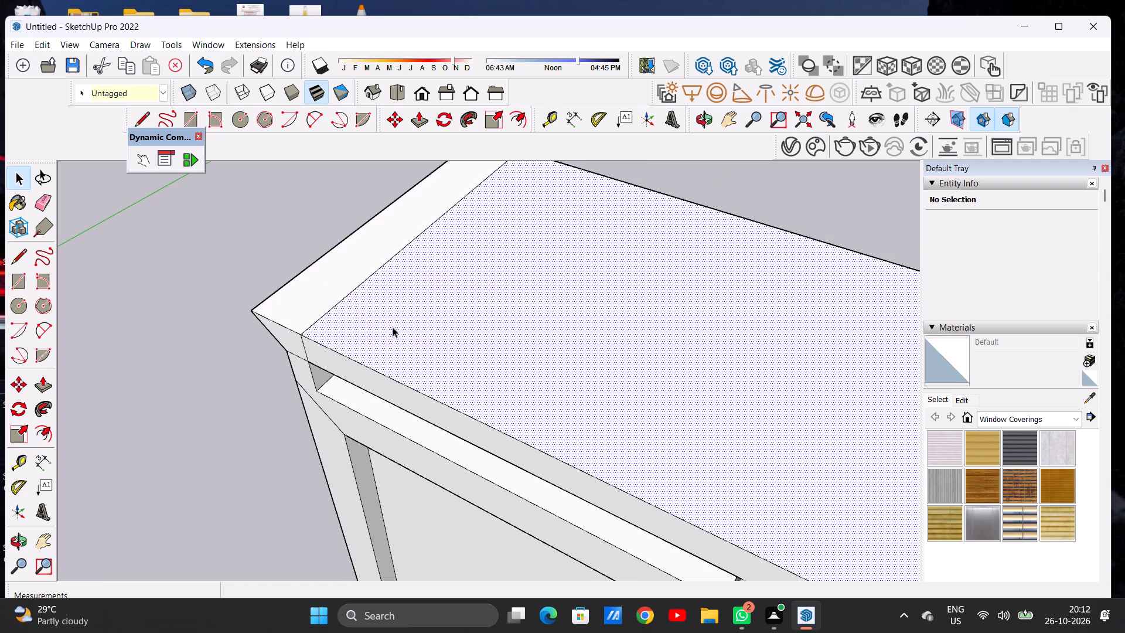
left_click(273, 253)
scroll(314, 300, "down", 16)
middle_click_drag(335, 341, 459, 260)
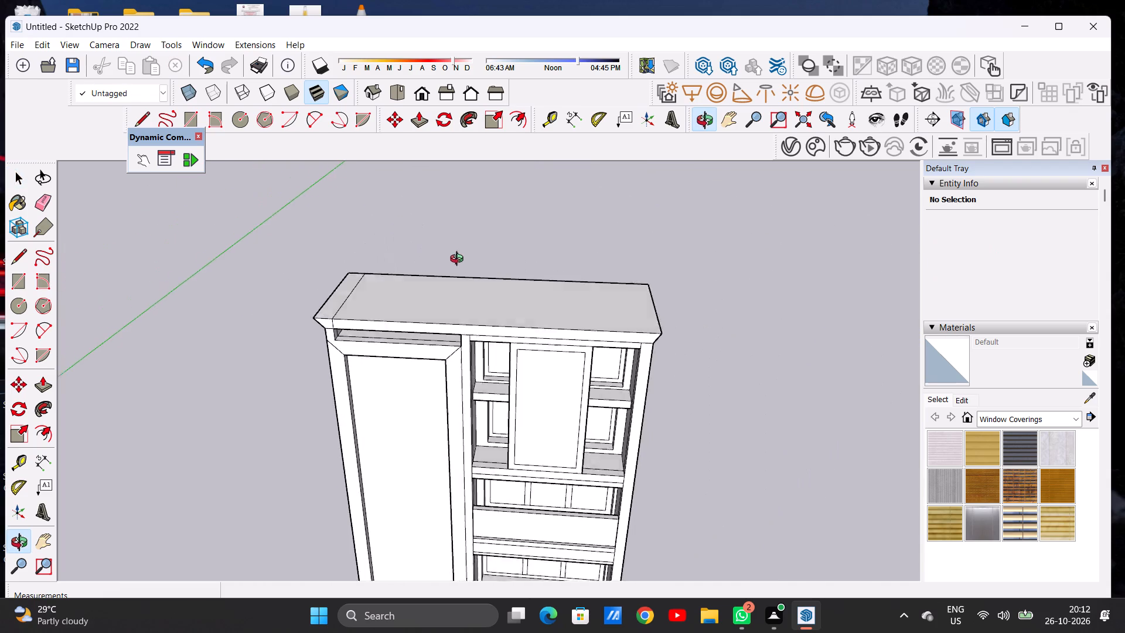
middle_click_drag(459, 260, 472, 250)
Erase the seam lines between the flared end and the top slab on the slab's front and top faces.
scroll(364, 283, "up", 3)
middle_click_drag(350, 292, 316, 346)
scroll(318, 353, "up", 7)
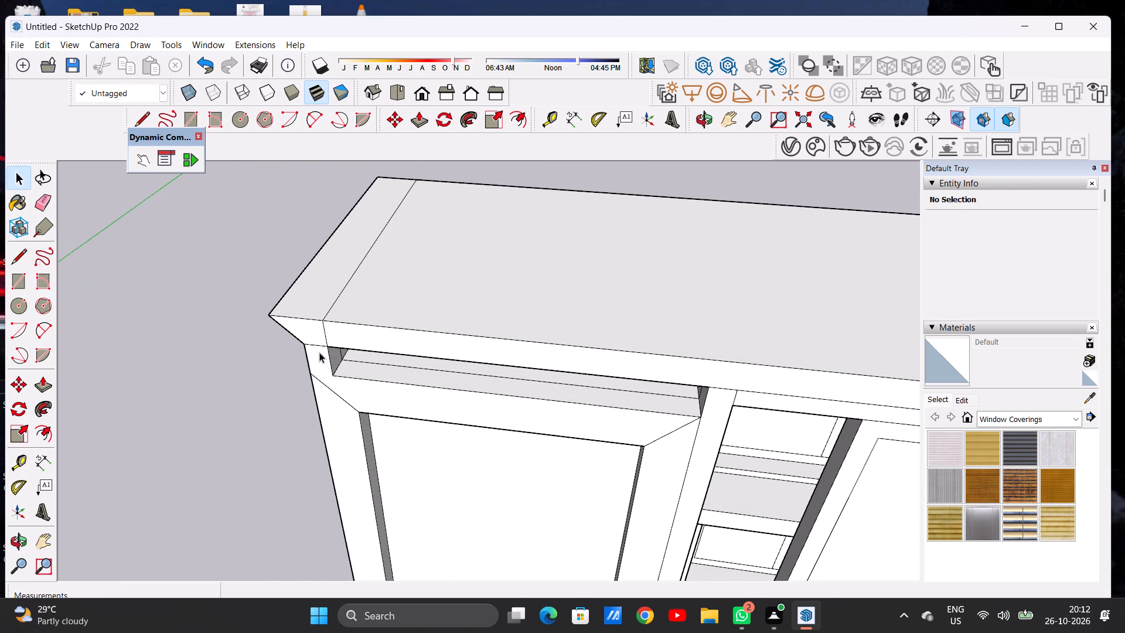
key("e")
left_click_drag(338, 334, 319, 336)
left_click_drag(325, 297, 330, 298)
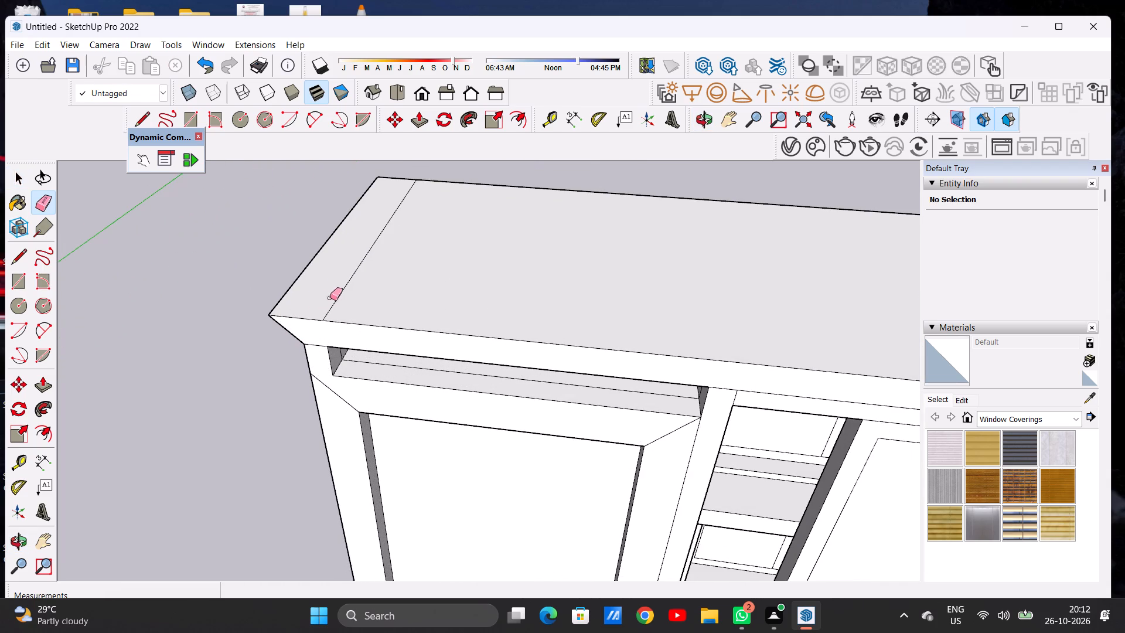
left_click_drag(330, 298, 340, 300)
key("space")
Examine the whole cabinet from the front and the side for leftover edges.
scroll(356, 344, "down", 16)
middle_click_drag(446, 380, 497, 234)
scroll(452, 286, "down", 5)
scroll(466, 305, "up", 6)
scroll(451, 300, "down", 3)
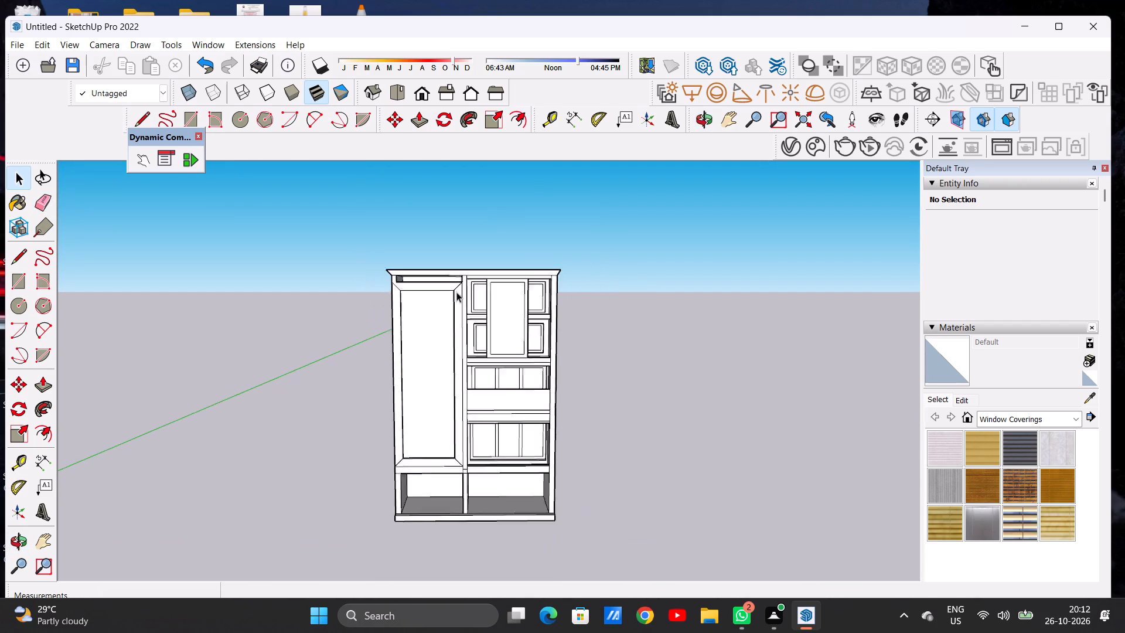
scroll(456, 292, "down", 5)
scroll(469, 376, "up", 7)
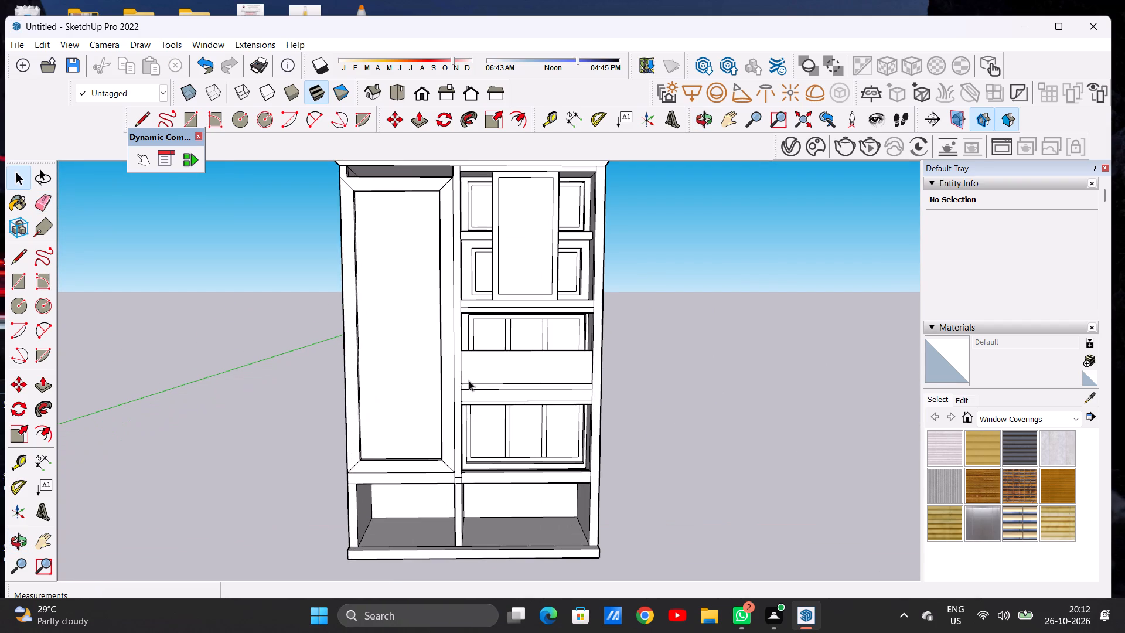
scroll(468, 382, "down", 5)
middle_click_drag(475, 362, 469, 357)
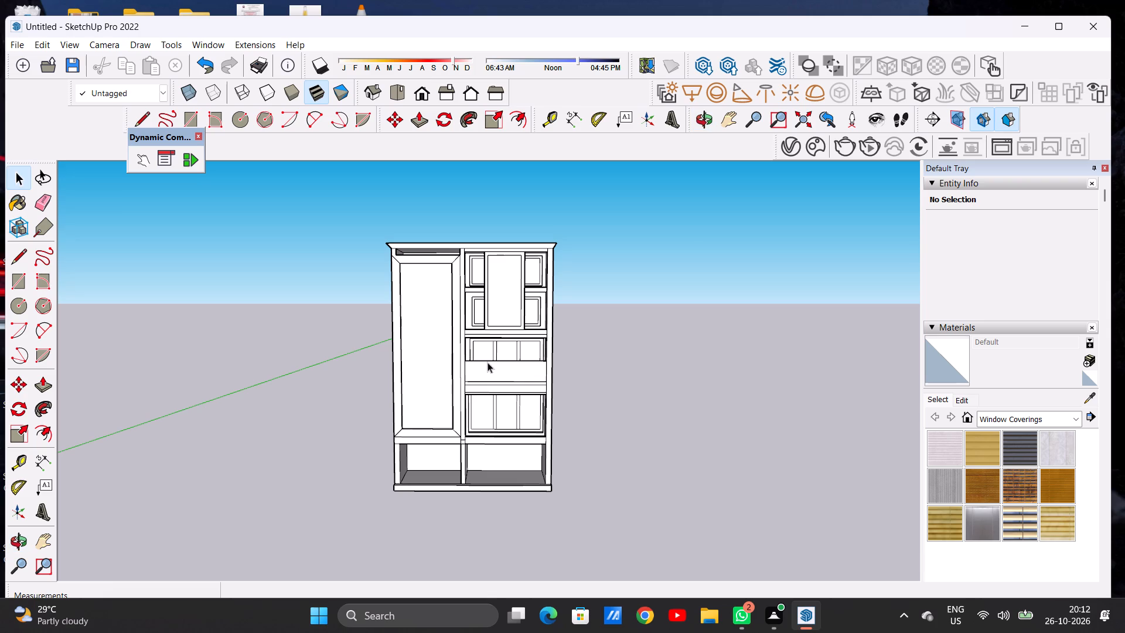
scroll(486, 359, "down", 7)
scroll(479, 379, "up", 9)
middle_click_drag(560, 377, 449, 386)
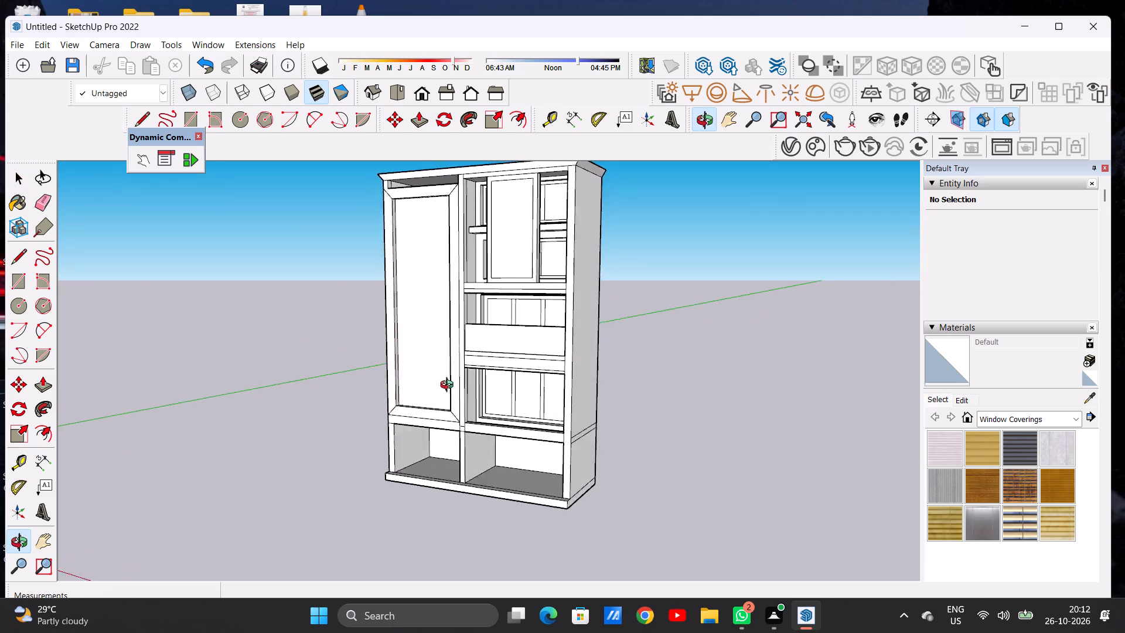
middle_click_drag(449, 386, 554, 378)
Erase the short horizontal line across the central post at the rail above the open bottom compartments.
scroll(500, 434, "up", 12)
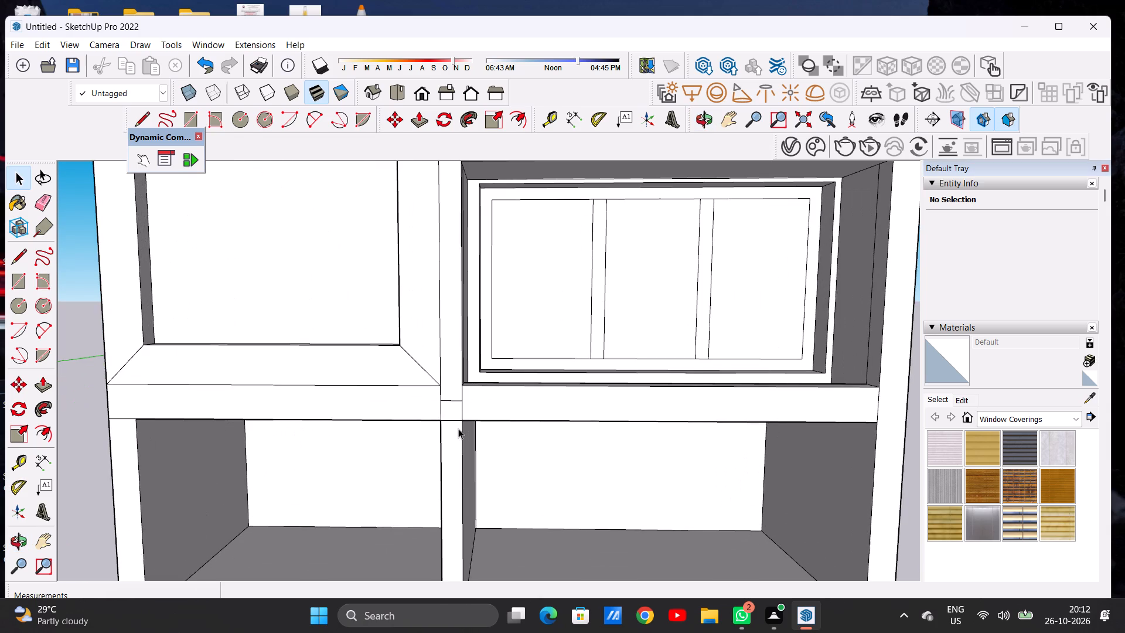
key("e")
scroll(458, 428, "up", 5)
left_click_drag(451, 378, 452, 386)
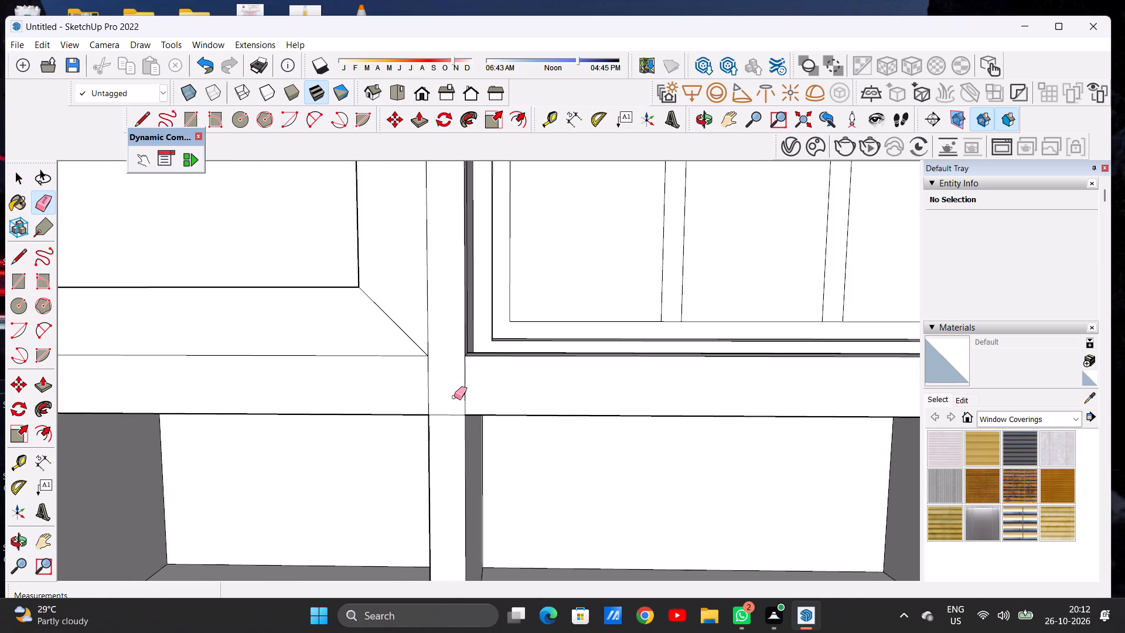
key("space")
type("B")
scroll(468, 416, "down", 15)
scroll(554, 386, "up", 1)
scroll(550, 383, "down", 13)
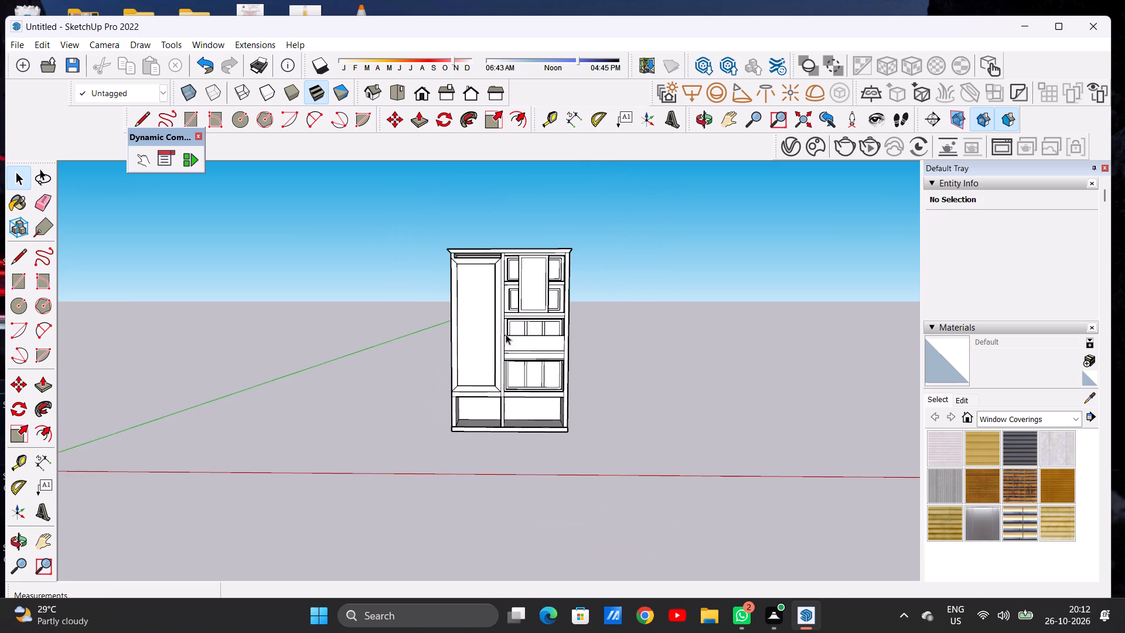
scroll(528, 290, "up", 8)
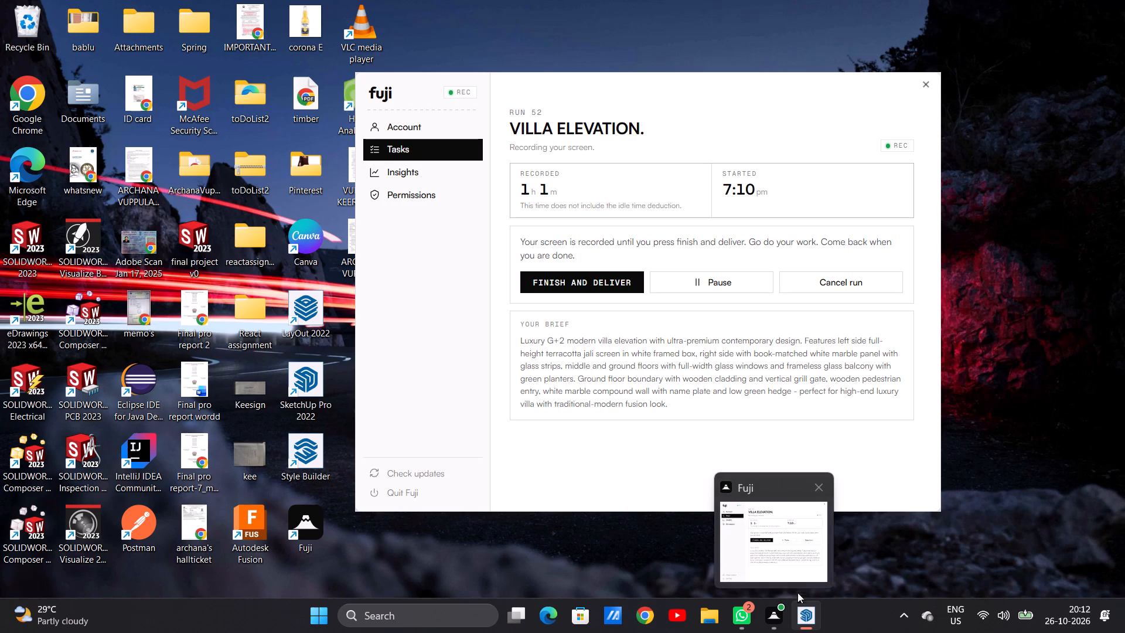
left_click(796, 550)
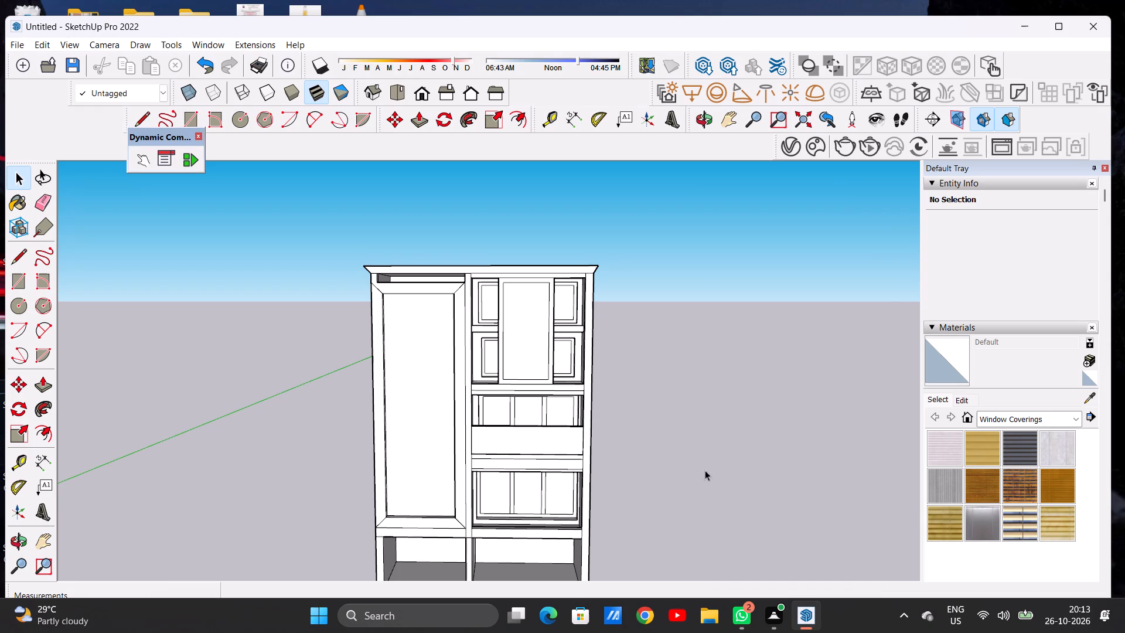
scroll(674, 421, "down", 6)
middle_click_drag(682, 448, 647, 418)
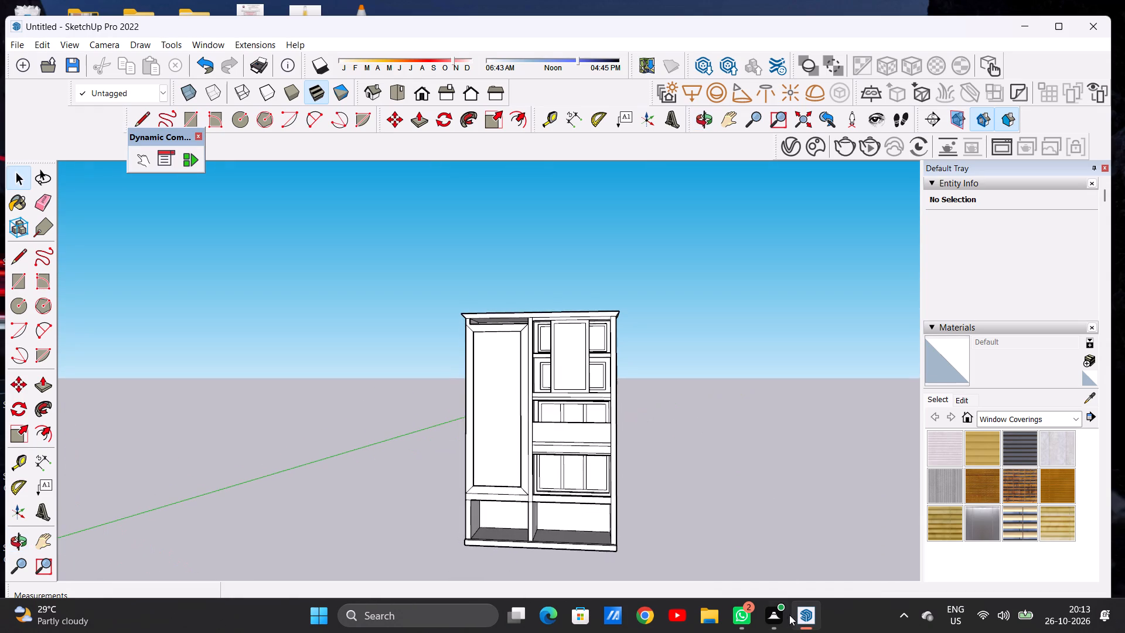
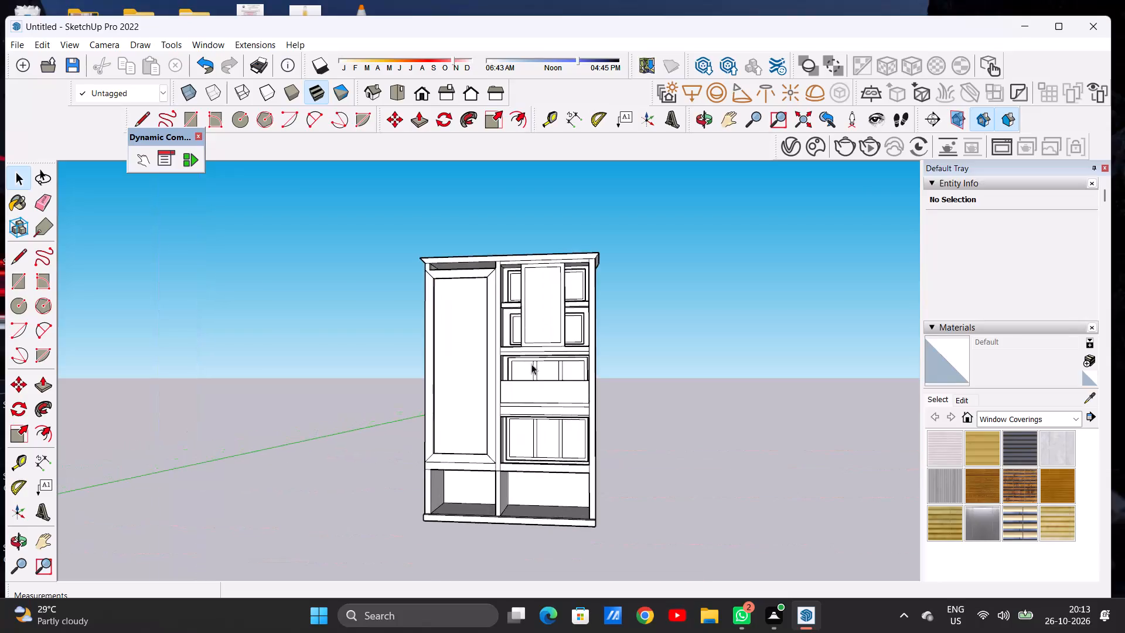
Examine the cabinet's front, side and open bottom compartments for leftover edges.
middle_click_drag(550, 381, 350, 361)
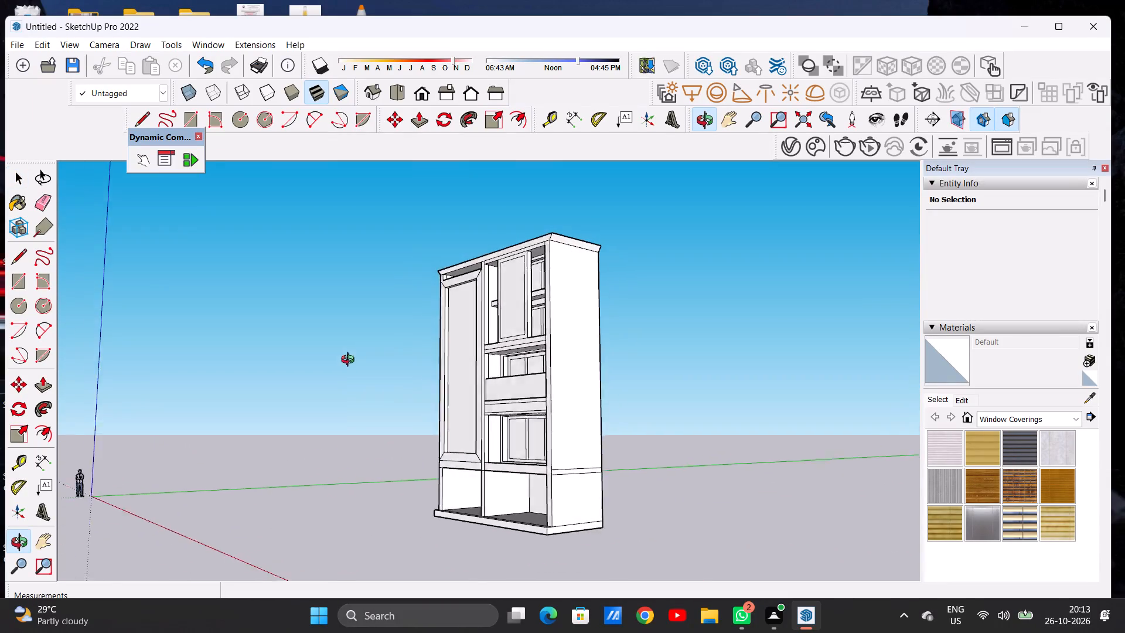
middle_click_drag(350, 361, 574, 383)
scroll(573, 384, "down", 4)
scroll(544, 387, "up", 8)
scroll(543, 367, "down", 1)
scroll(543, 367, "up", 2)
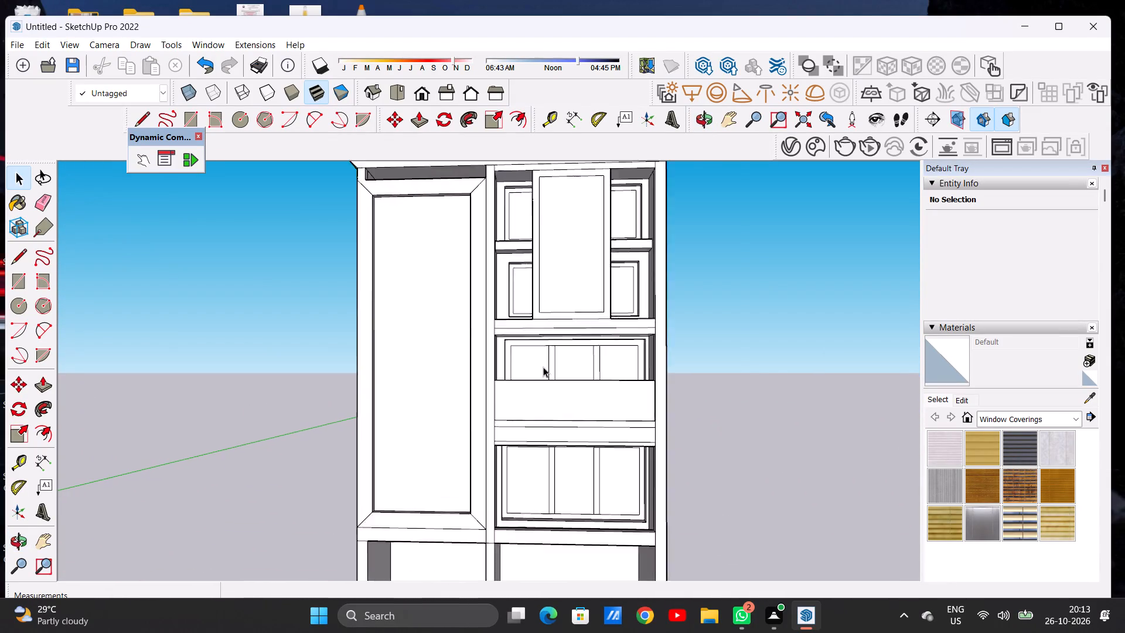
scroll(543, 367, "up", 5)
middle_click(552, 373)
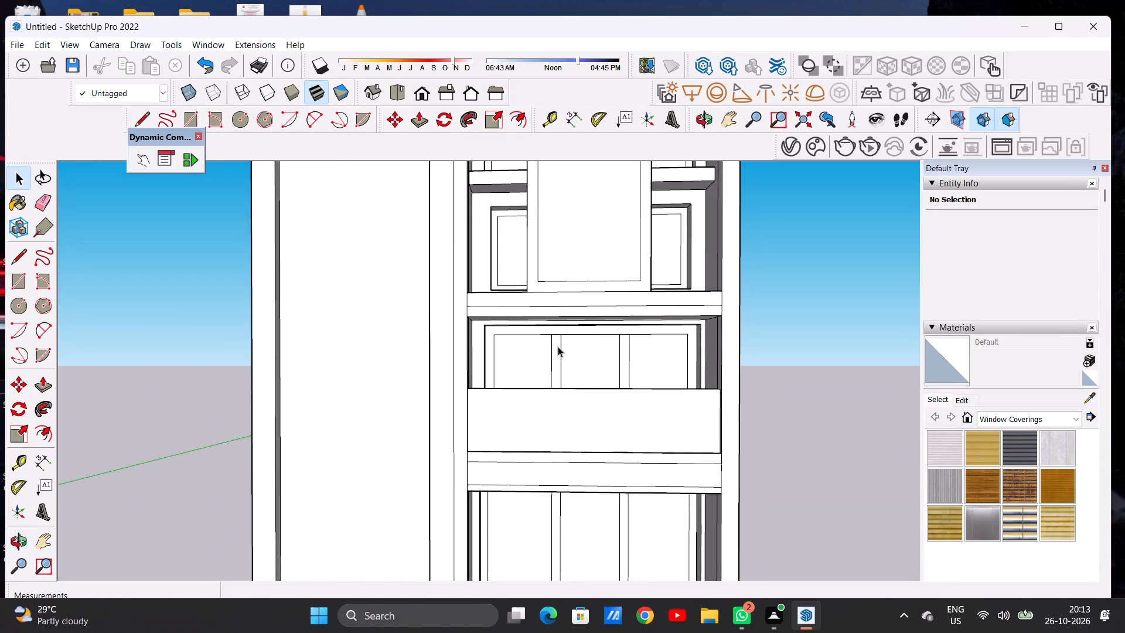
scroll(560, 343, "down", 14)
scroll(545, 346, "down", 7)
scroll(546, 399, "up", 13)
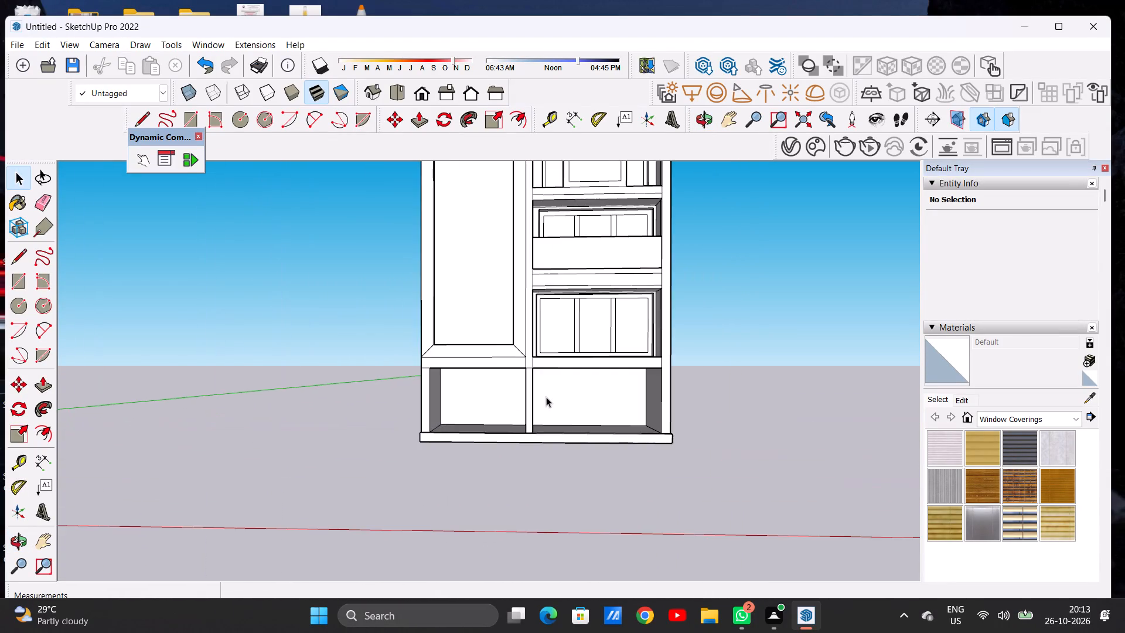
middle_click(572, 392)
scroll(569, 396, "up", 7)
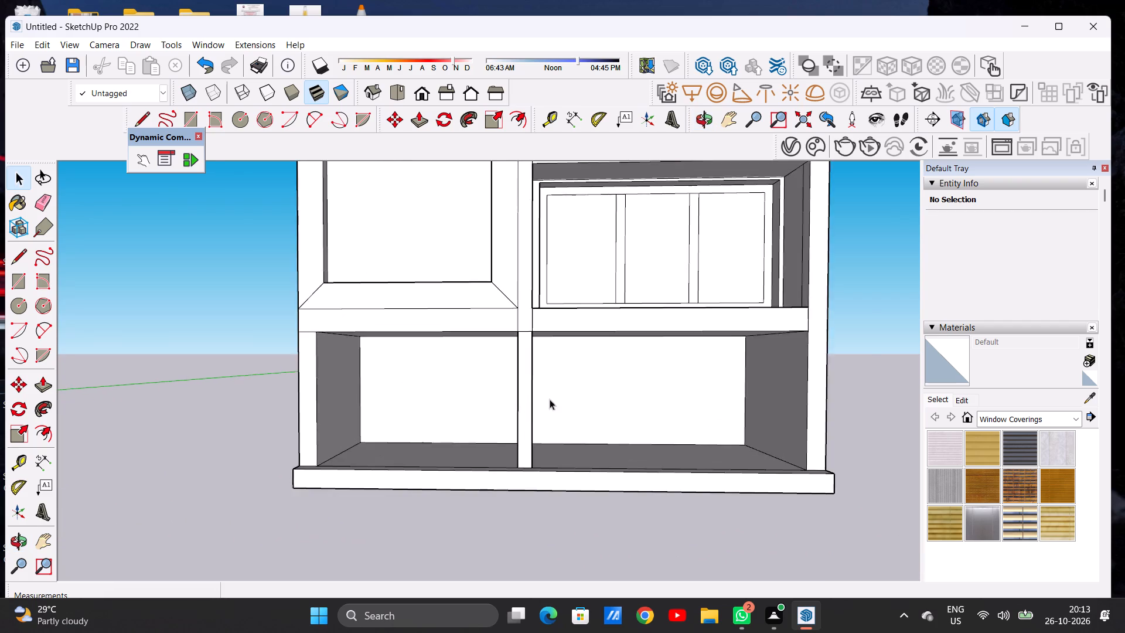
scroll(561, 397, "up", 1)
middle_click_drag(558, 397, 562, 403)
scroll(562, 403, "up", 1)
scroll(528, 398, "down", 6)
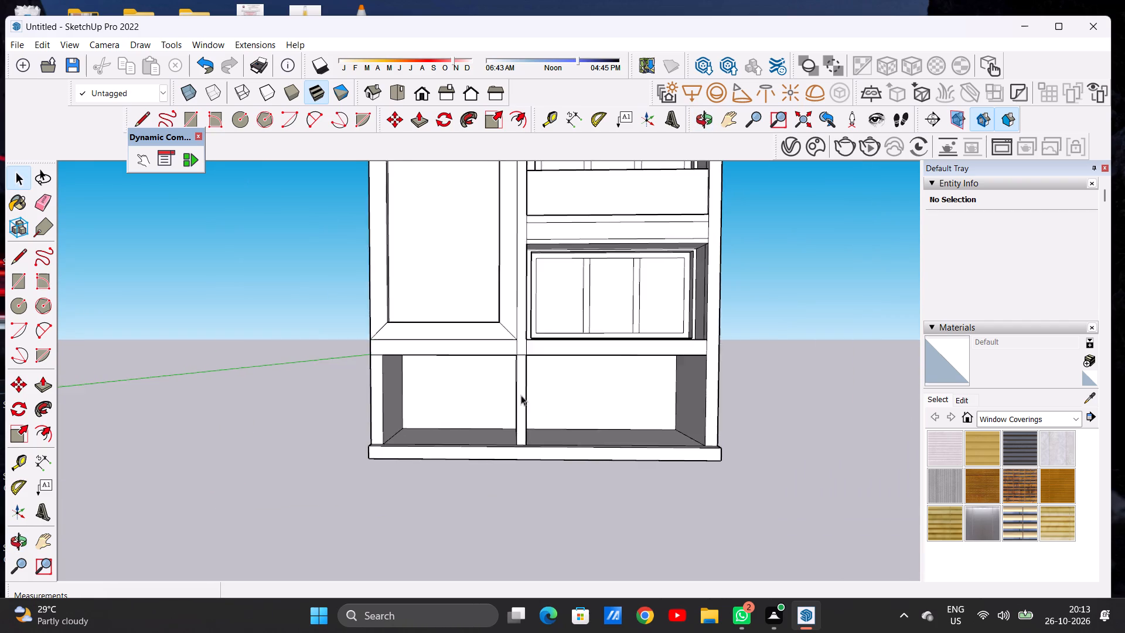
scroll(512, 406, "down", 12)
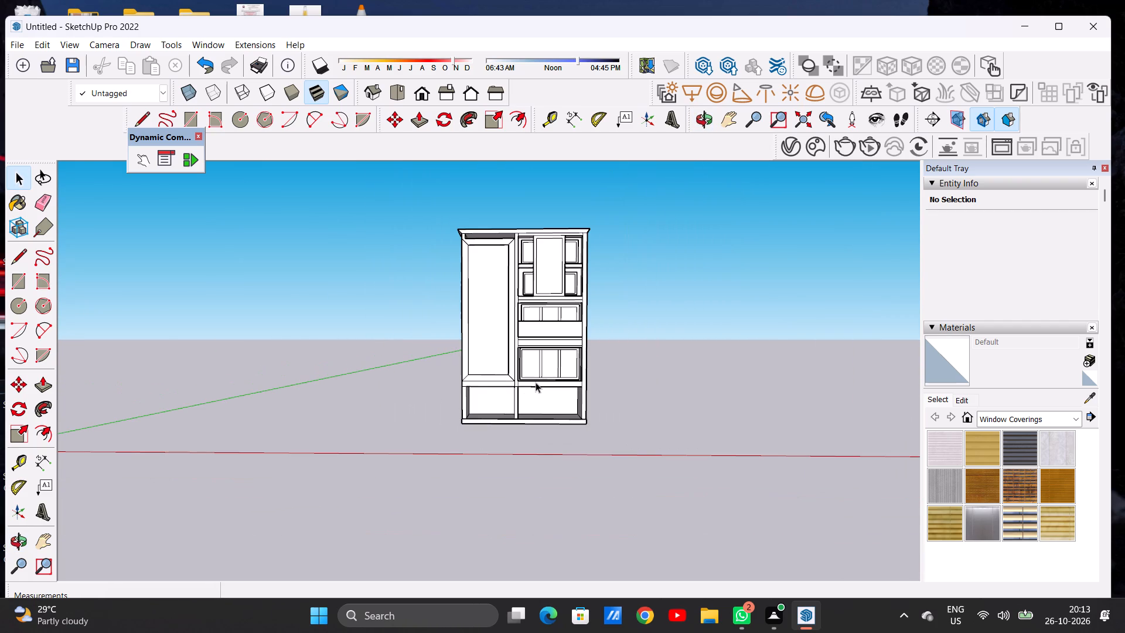
scroll(509, 305, "down", 4)
Draw a ground-level rectangle of about 46' 8 7/8" by 28' 10 5/8" around the cabinet's footprint, extending past it on all sides.
middle_click_drag(542, 337, 521, 446)
scroll(517, 428, "up", 3)
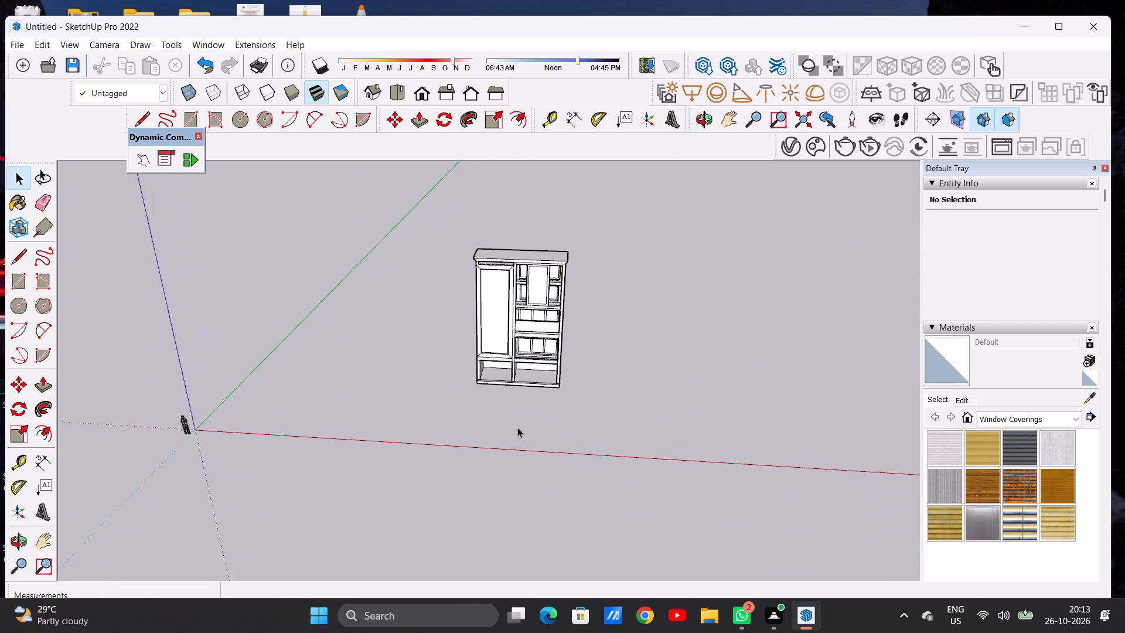
scroll(517, 427, "up", 5)
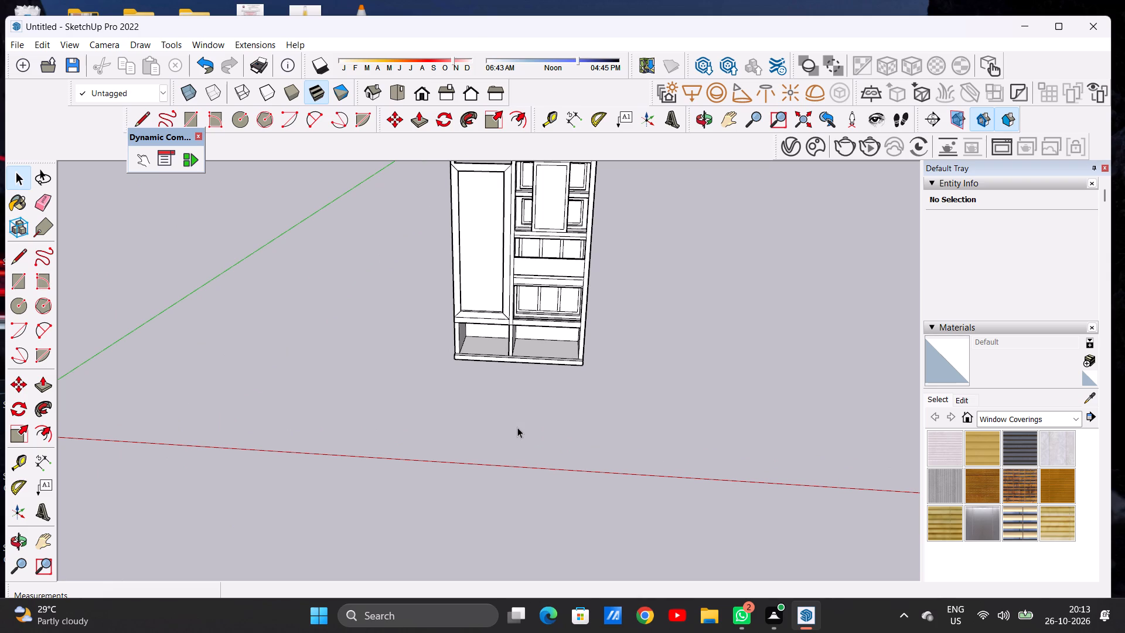
scroll(502, 403, "down", 8)
middle_click_drag(493, 316, 504, 441)
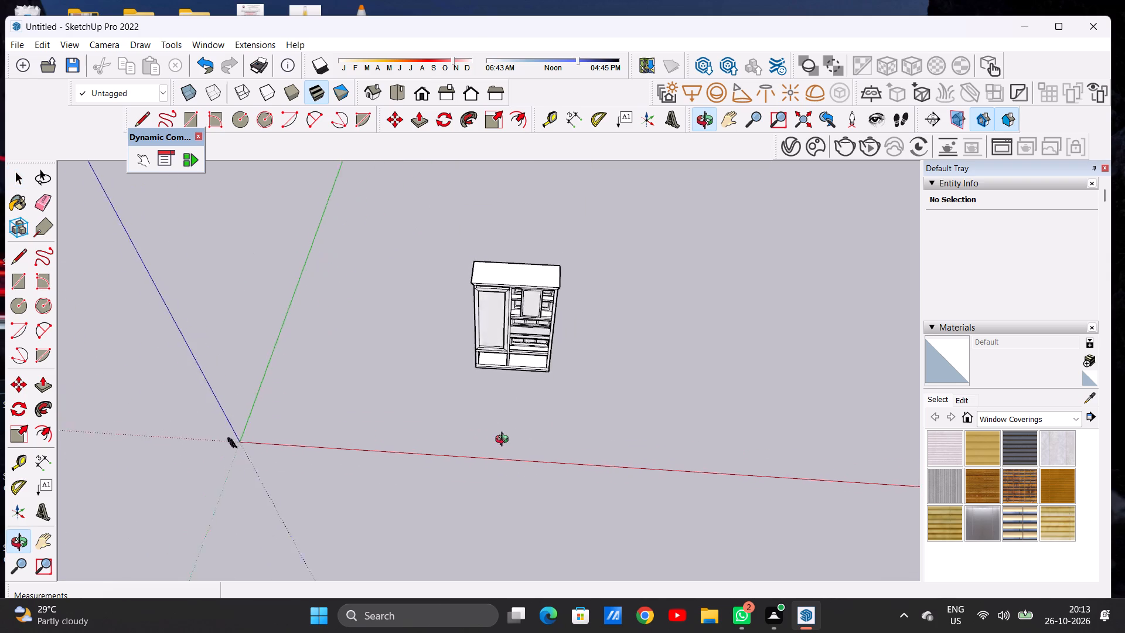
middle_click_drag(504, 441, 509, 447)
middle_click_drag(504, 301, 513, 460)
scroll(509, 326, "up", 2)
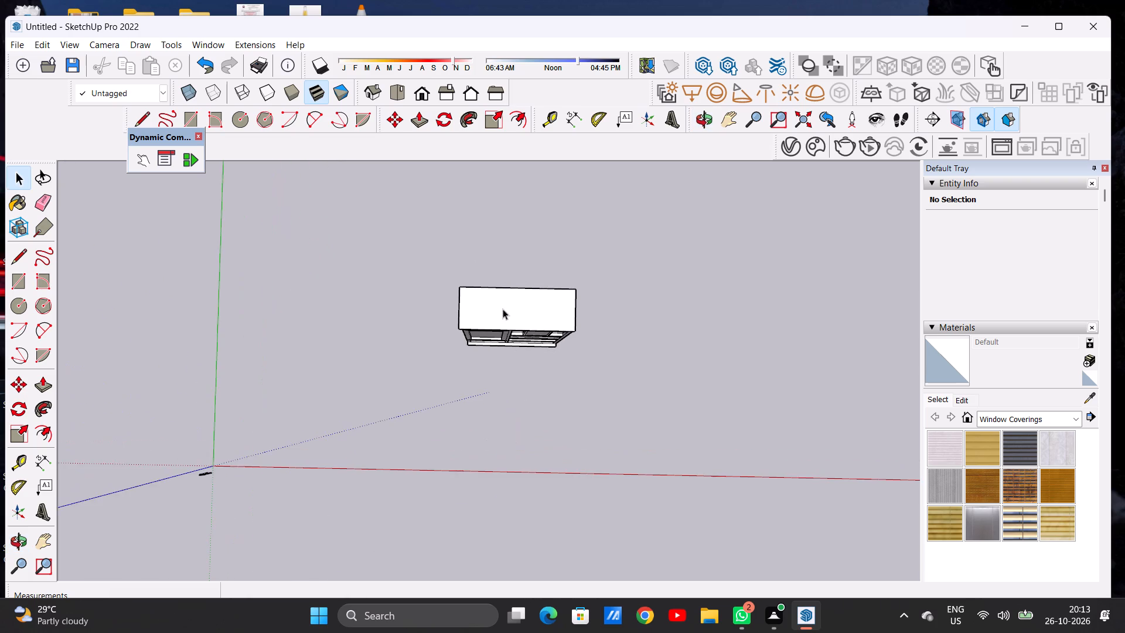
middle_click_drag(504, 317, 518, 383)
scroll(543, 341, "up", 6)
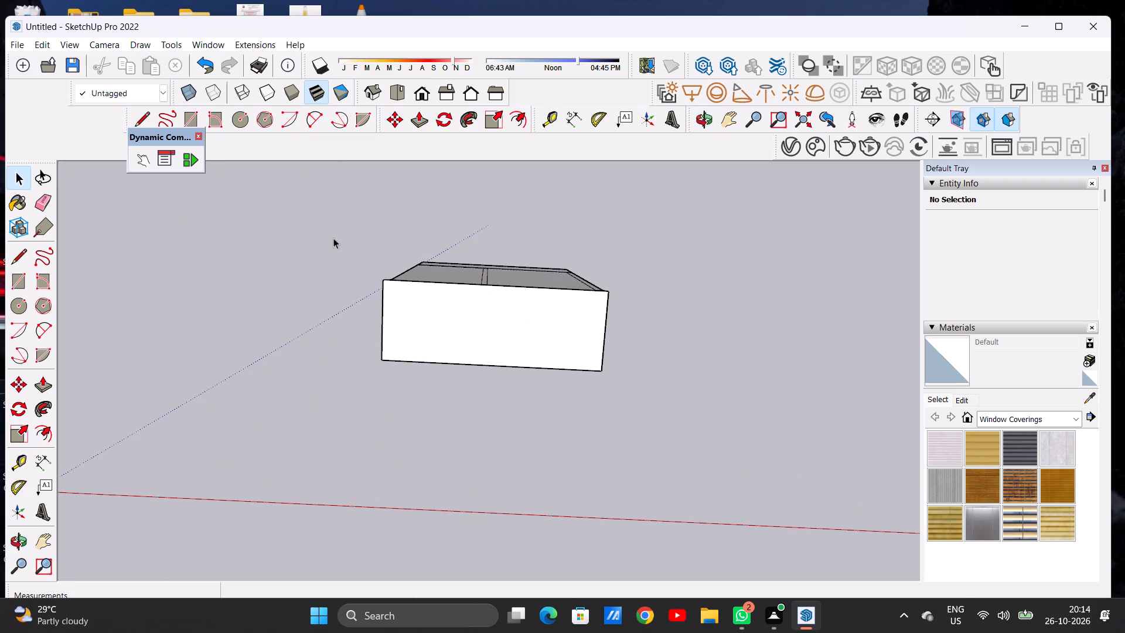
left_click(185, 120)
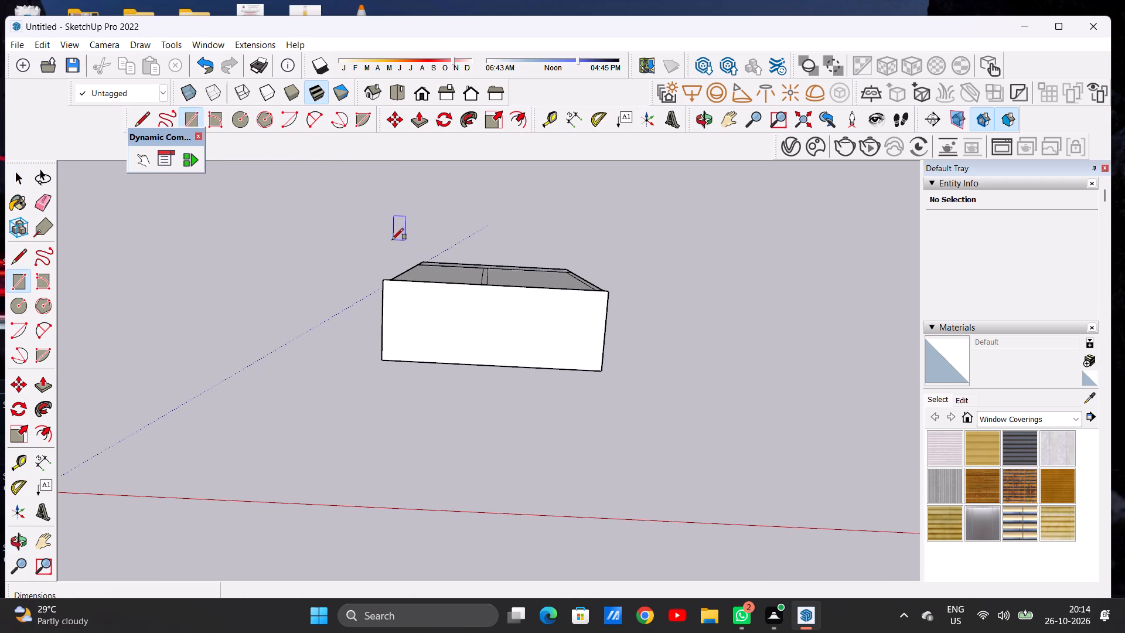
left_click(381, 240)
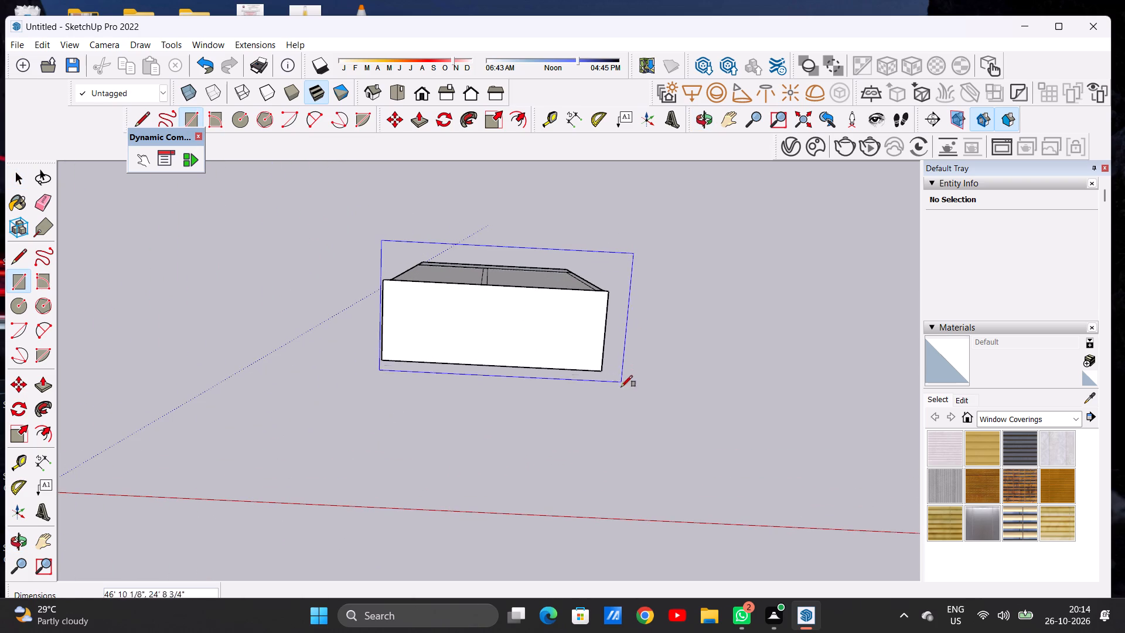
left_click(616, 403)
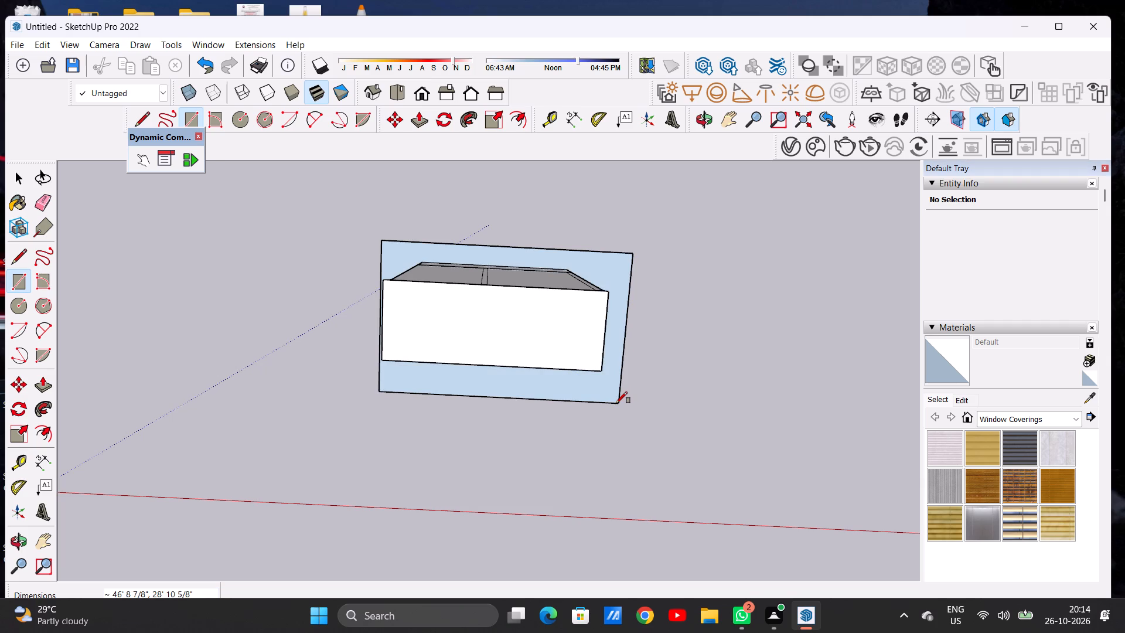
key("space")
Add a rectangle about 46' 8 7/8" by 5' 7 5/8" along the floor rectangle's long edge behind the cabinet.
scroll(507, 397, "down", 7)
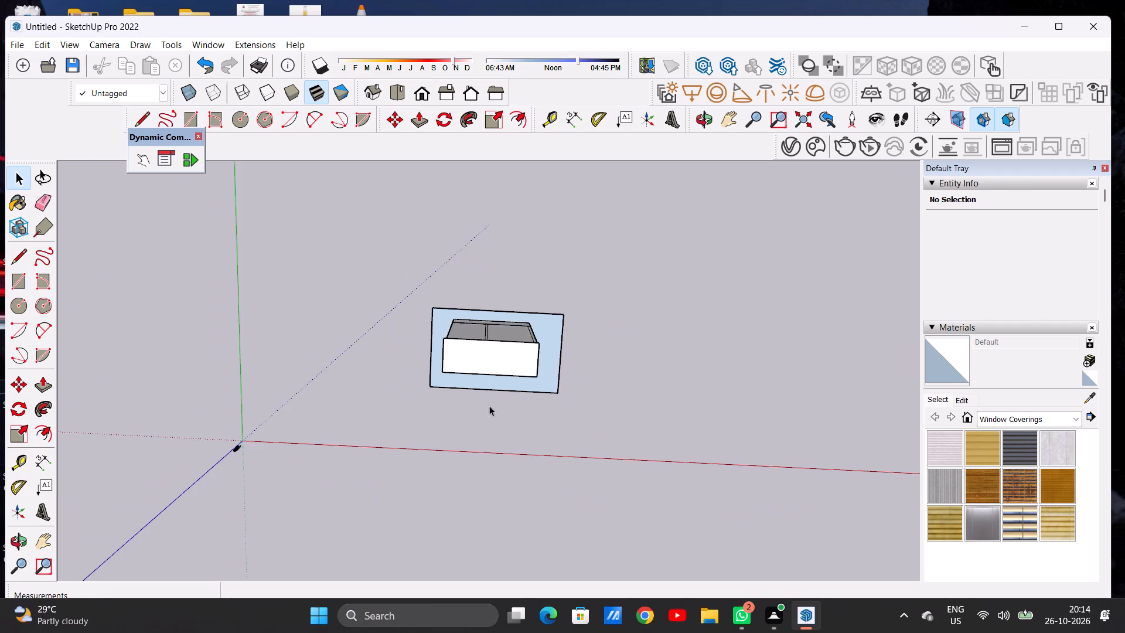
middle_click_drag(489, 401, 497, 292)
scroll(536, 383, "up", 3)
scroll(480, 333, "down", 8)
middle_click_drag(492, 383, 429, 310)
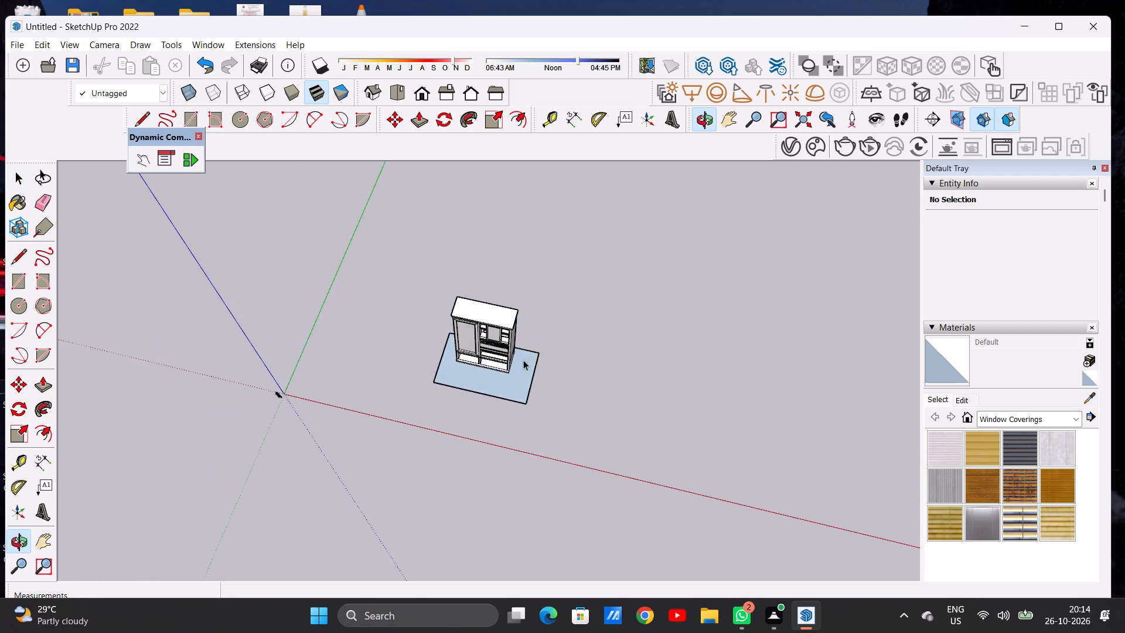
middle_click_drag(534, 359, 316, 365)
scroll(538, 372, "up", 6)
middle_click_drag(541, 390, 303, 363)
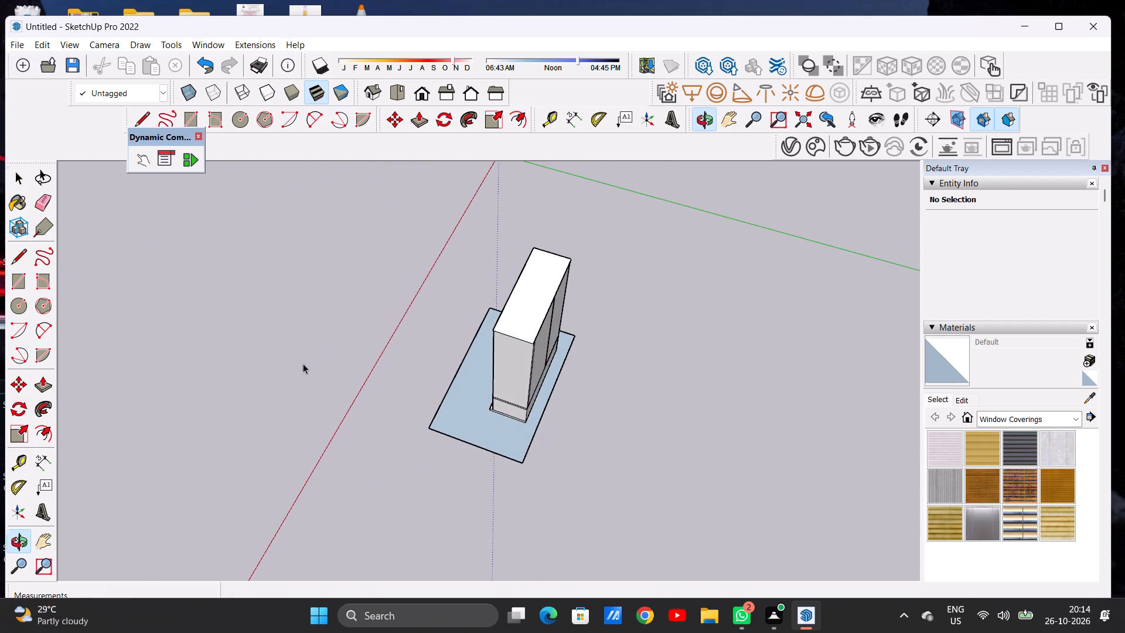
scroll(510, 342, "down", 5)
middle_click_drag(567, 415, 388, 443)
scroll(488, 437, "up", 7)
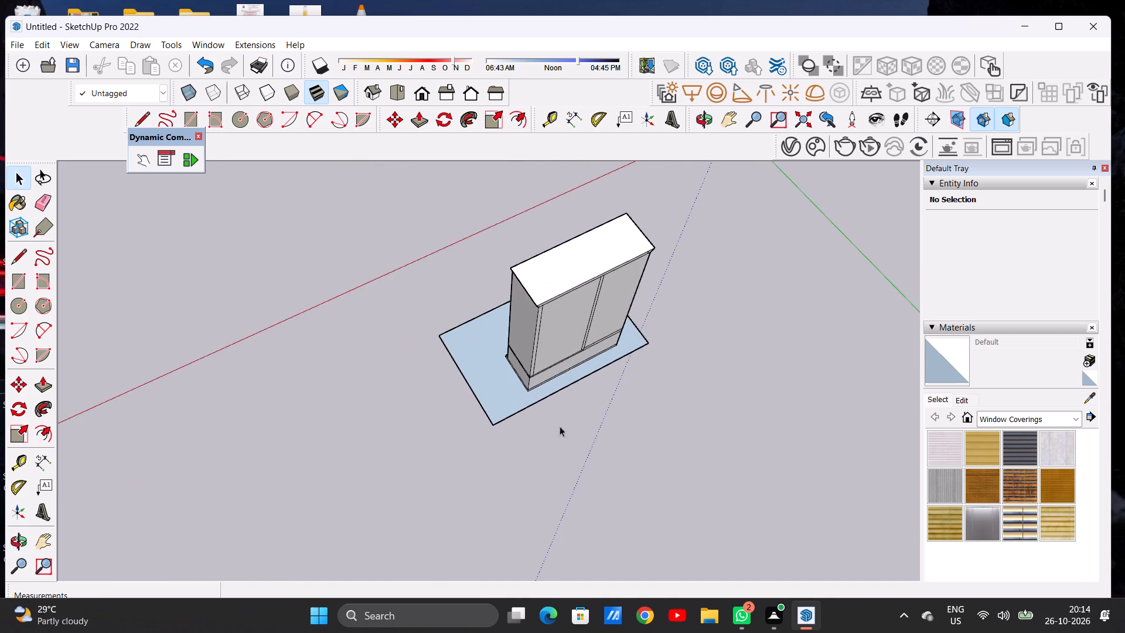
middle_click_drag(568, 426, 422, 433)
scroll(422, 433, "up", 1)
scroll(429, 383, "down", 7)
scroll(568, 426, "up", 10)
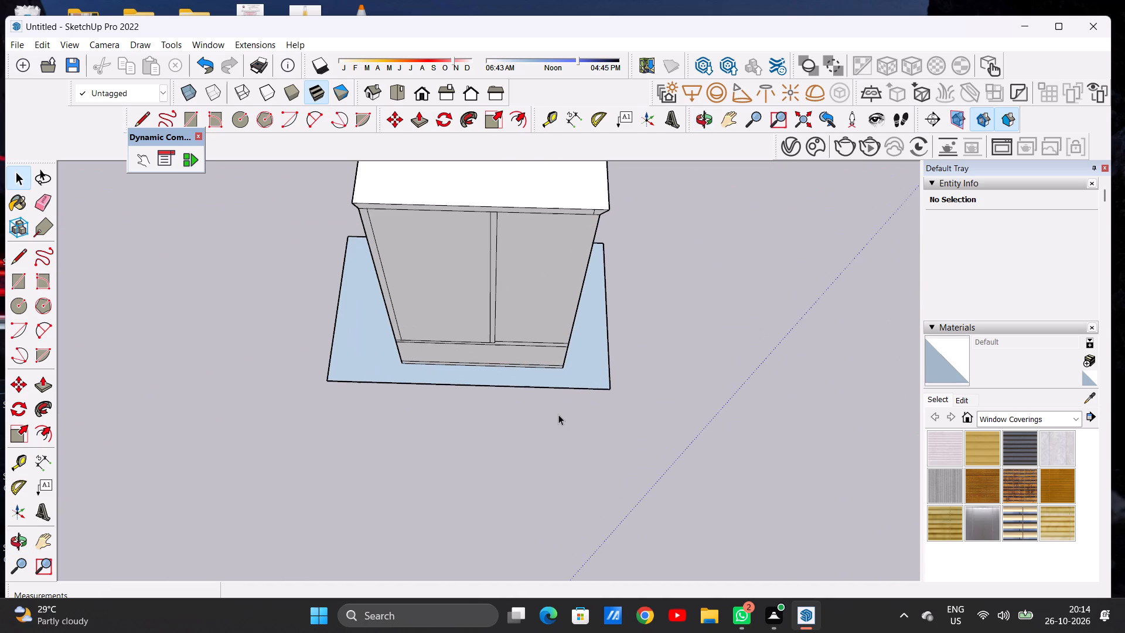
key("r")
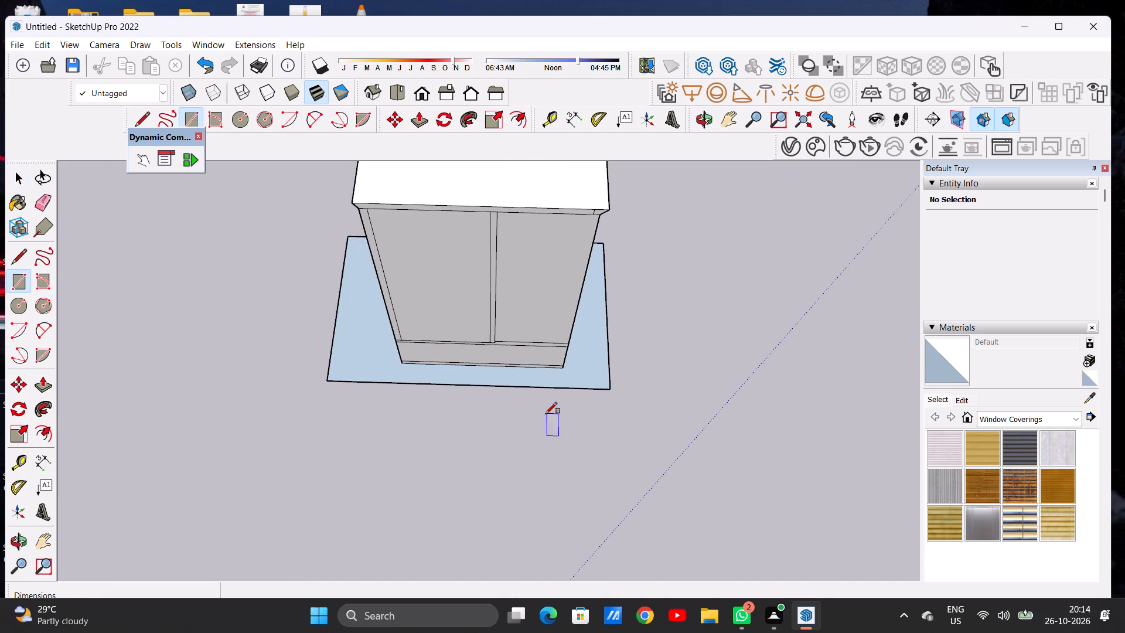
left_click(330, 384)
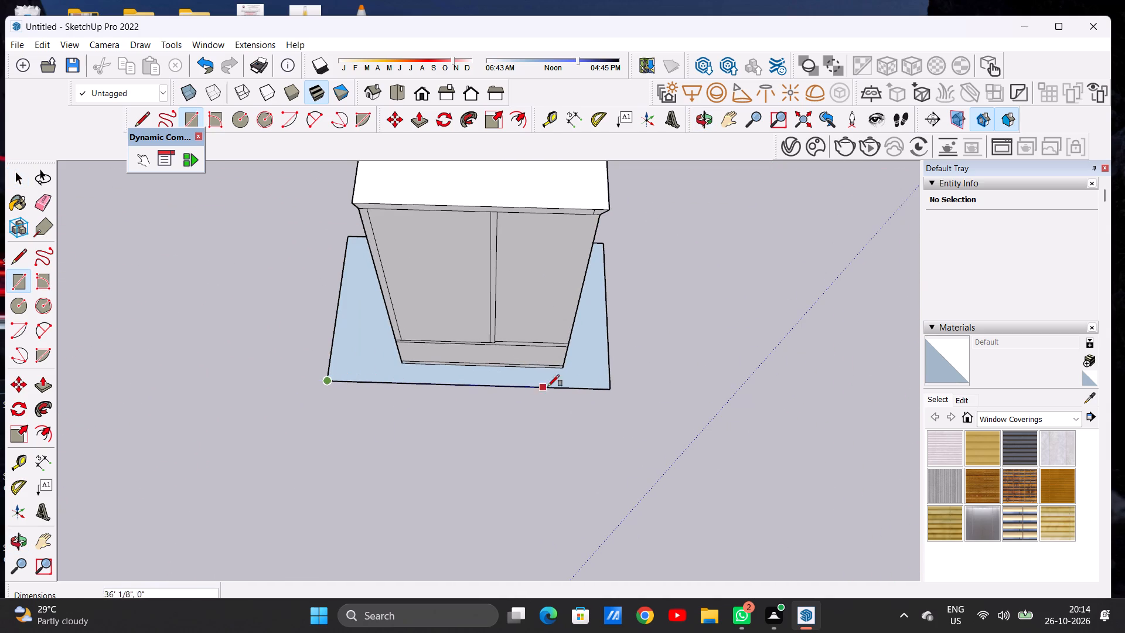
left_click(612, 386)
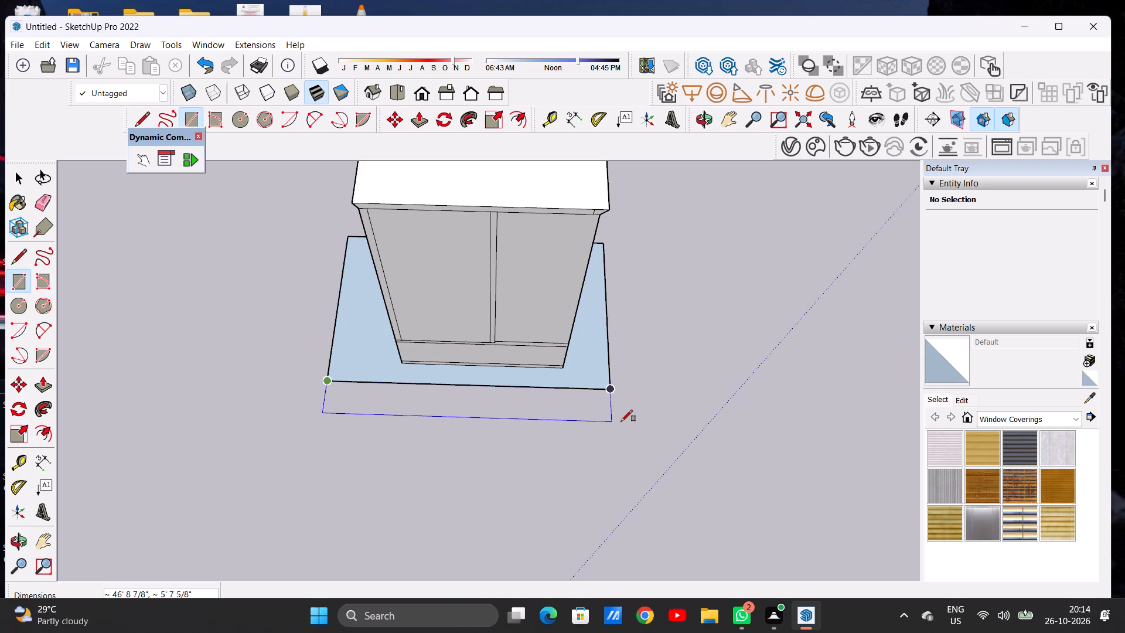
left_click(622, 421)
key("space")
Erase the dividing line between the two floor rectangles behind the cabinet to merge them into one face.
type("E")
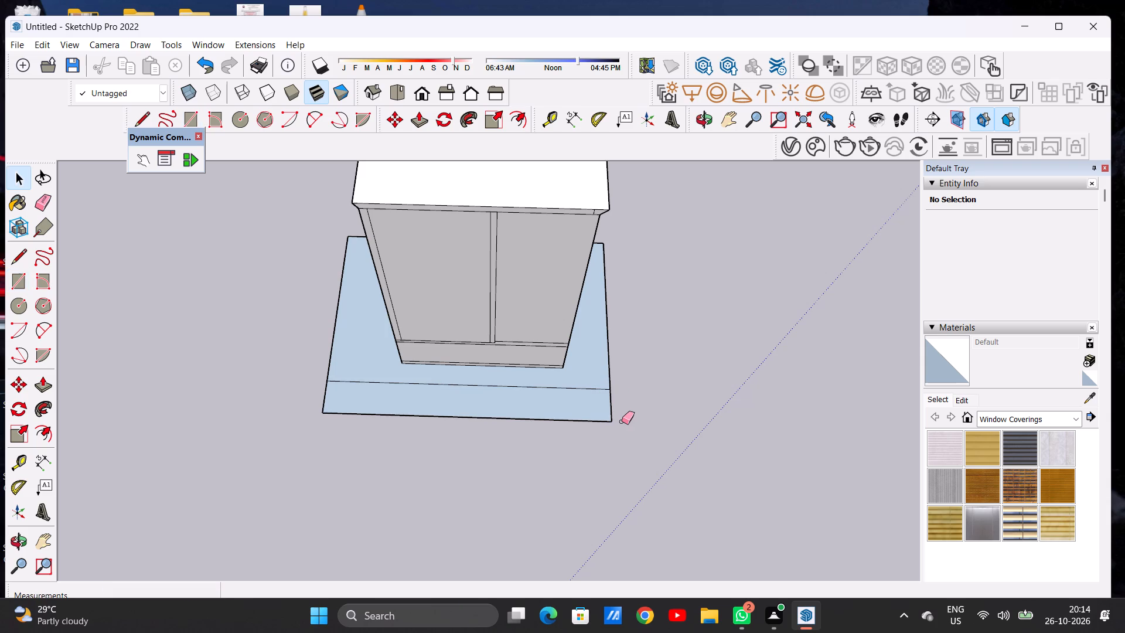
scroll(589, 387, "up", 2)
scroll(589, 387, "down", 1)
scroll(589, 387, "up", 3)
left_click_drag(591, 383, 590, 400)
scroll(591, 420, "down", 12)
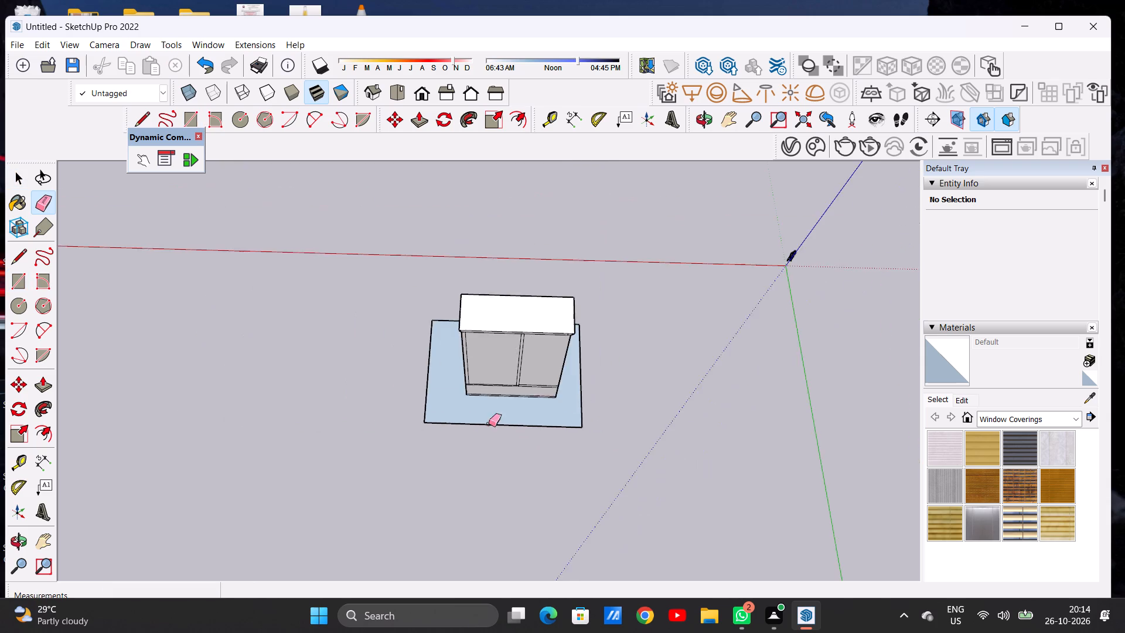
Draw a line about 34' 6 5/16" long across the floor face, parallel to its short edge on the open-shelf side.
middle_click_drag(400, 427, 706, 365)
middle_click_drag(438, 436, 683, 392)
middle_click_drag(434, 451, 569, 443)
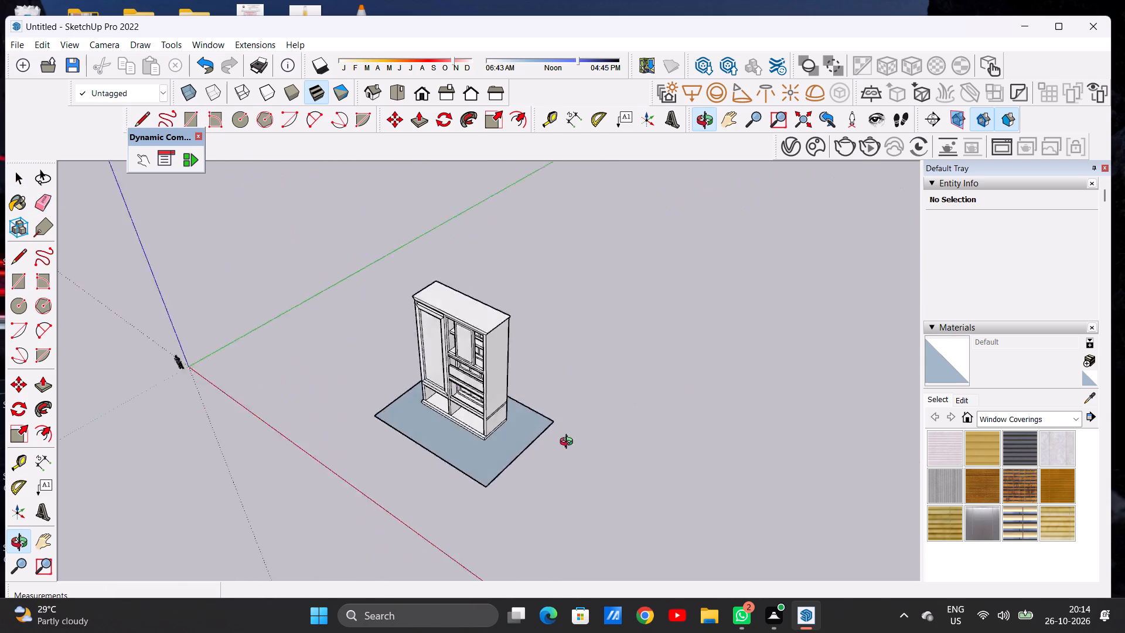
middle_click_drag(569, 443, 691, 418)
scroll(651, 351, "down", 5)
middle_click_drag(594, 399, 602, 479)
scroll(585, 404, "up", 3)
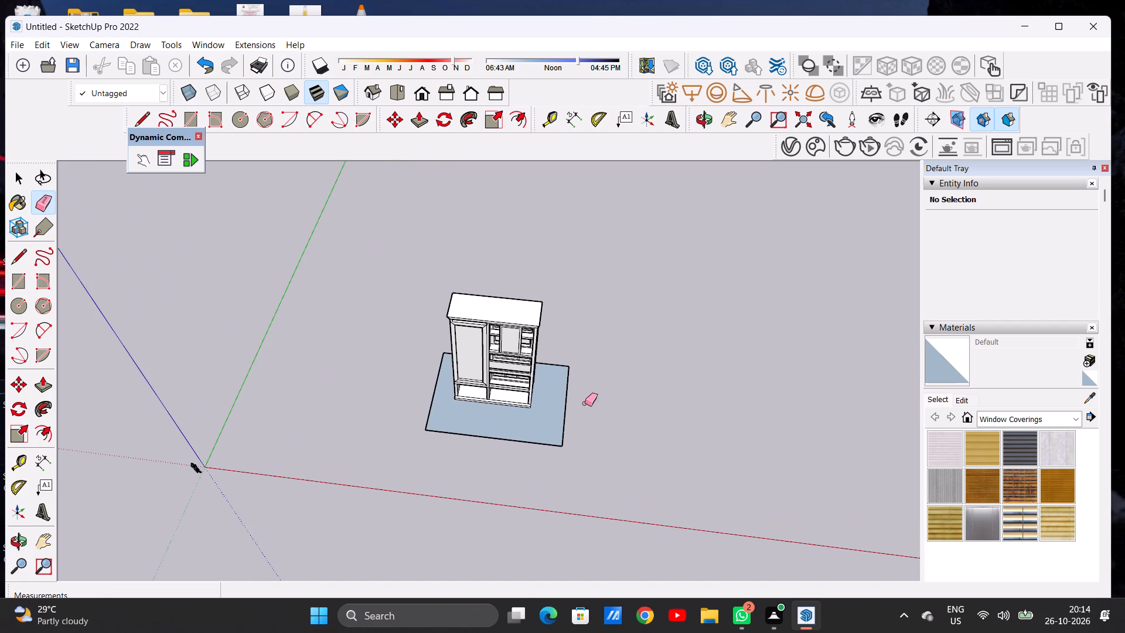
key("space")
type("L")
scroll(558, 393, "down", 4)
middle_click_drag(602, 423, 529, 423)
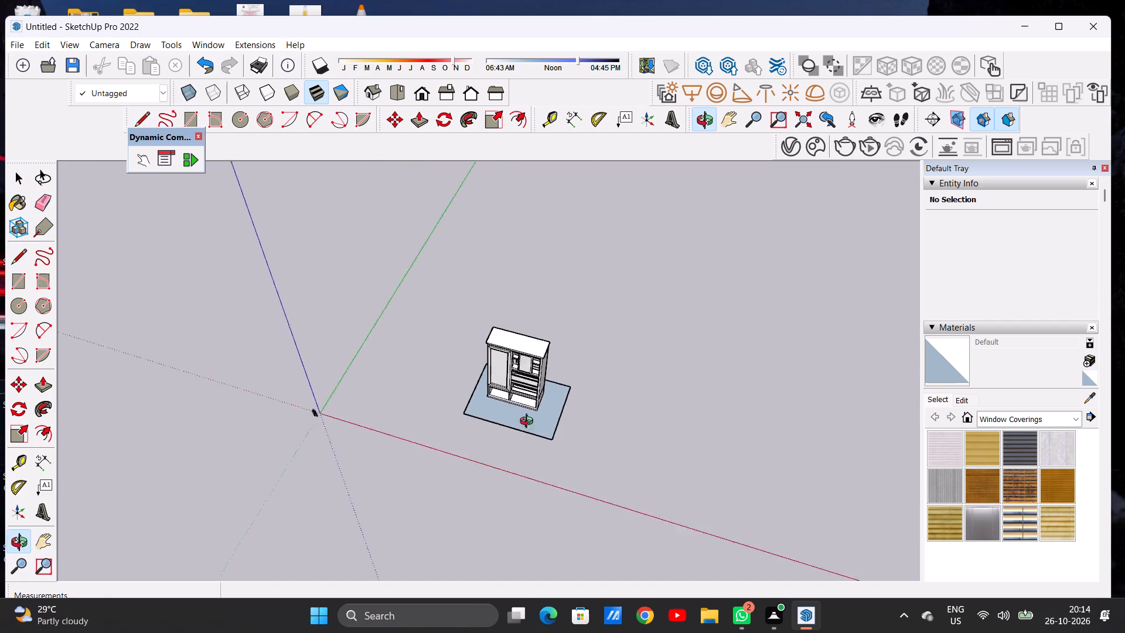
middle_click_drag(529, 423, 443, 413)
scroll(522, 433, "up", 11)
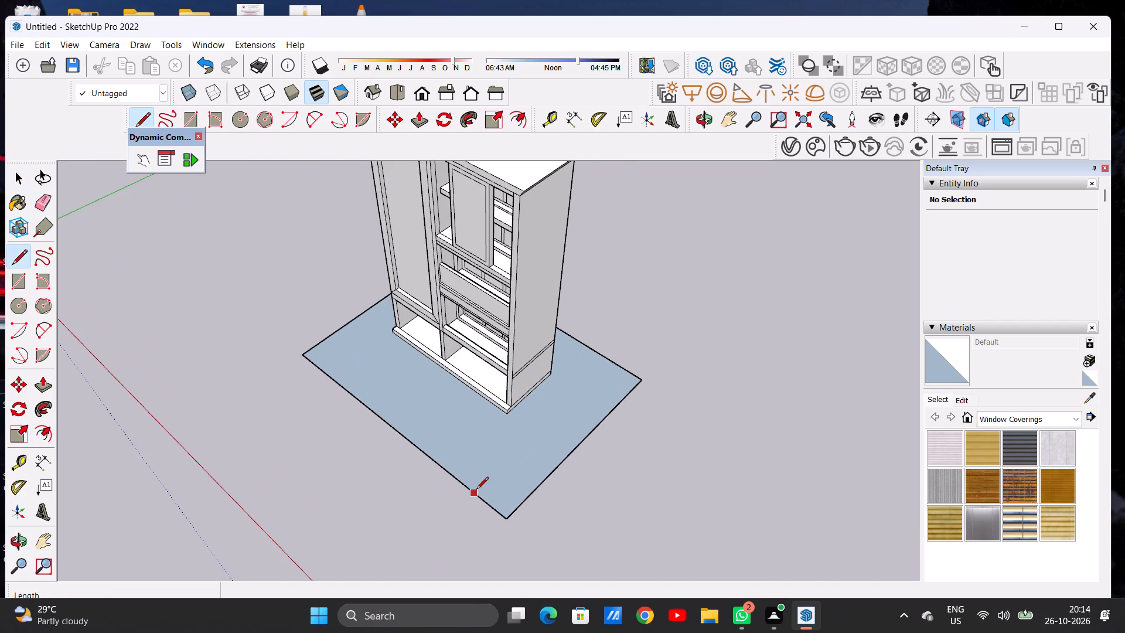
left_click(473, 494)
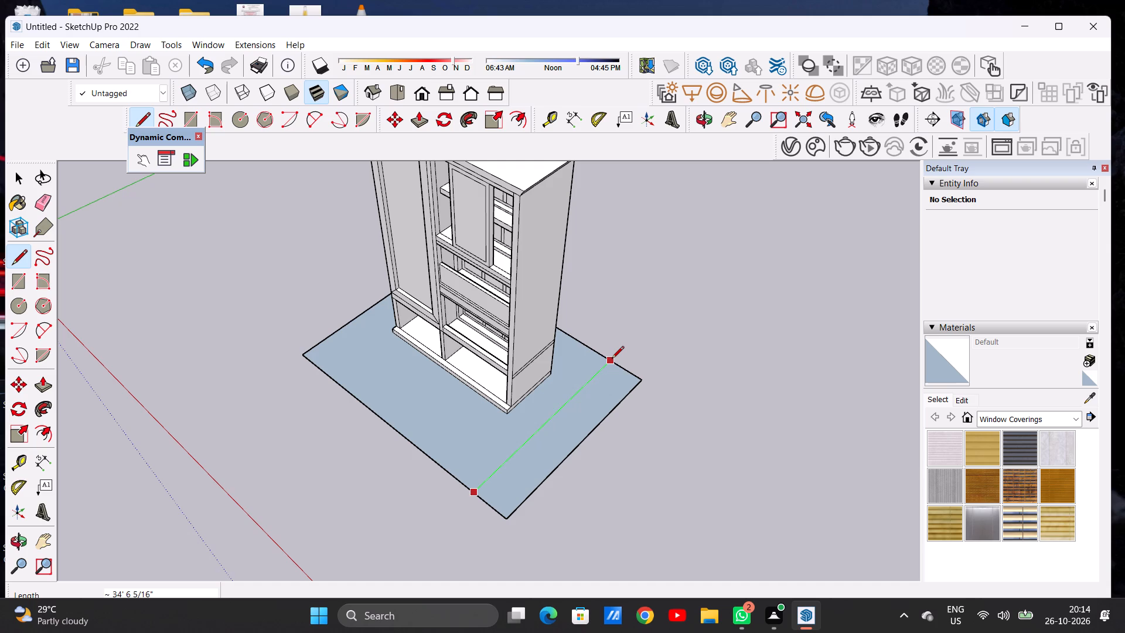
key("space")
key("l")
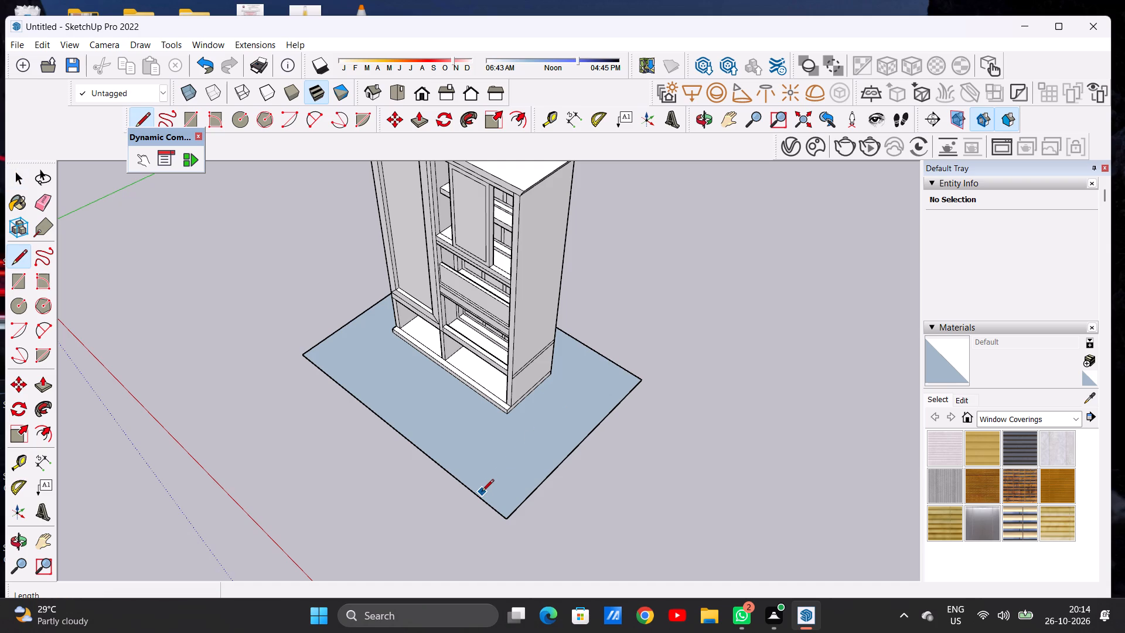
left_click(481, 494)
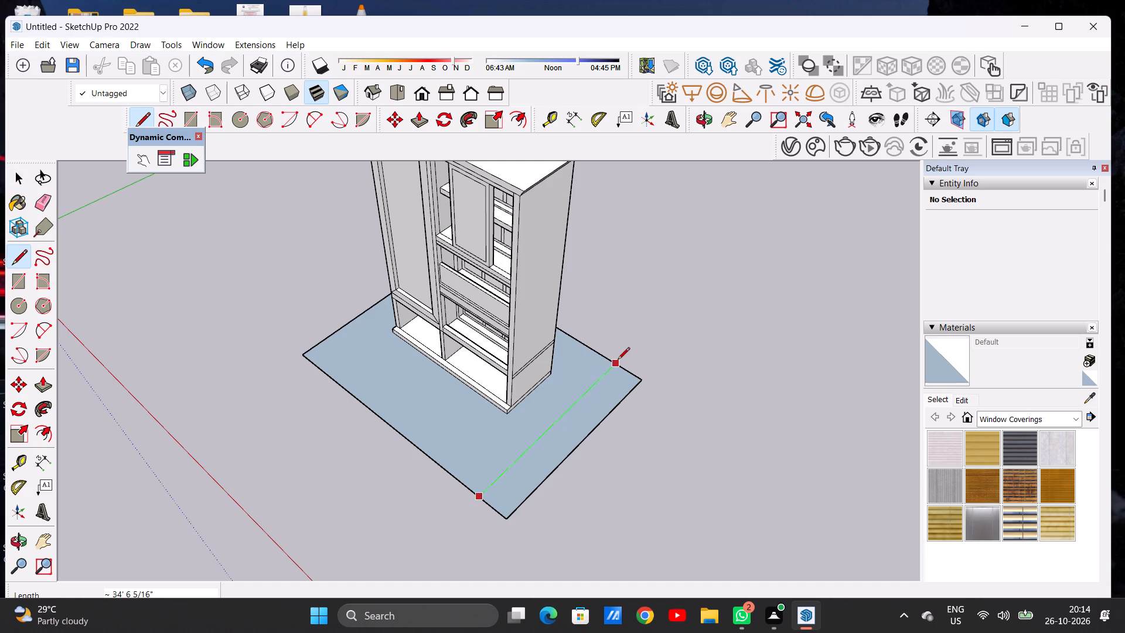
left_click(619, 360)
Draw a line about 34' 6 5/16" long across the floor face near its short edge on the tall-door side, parallel to that edge.
scroll(615, 386, "down", 6)
middle_click_drag(474, 407, 479, 411)
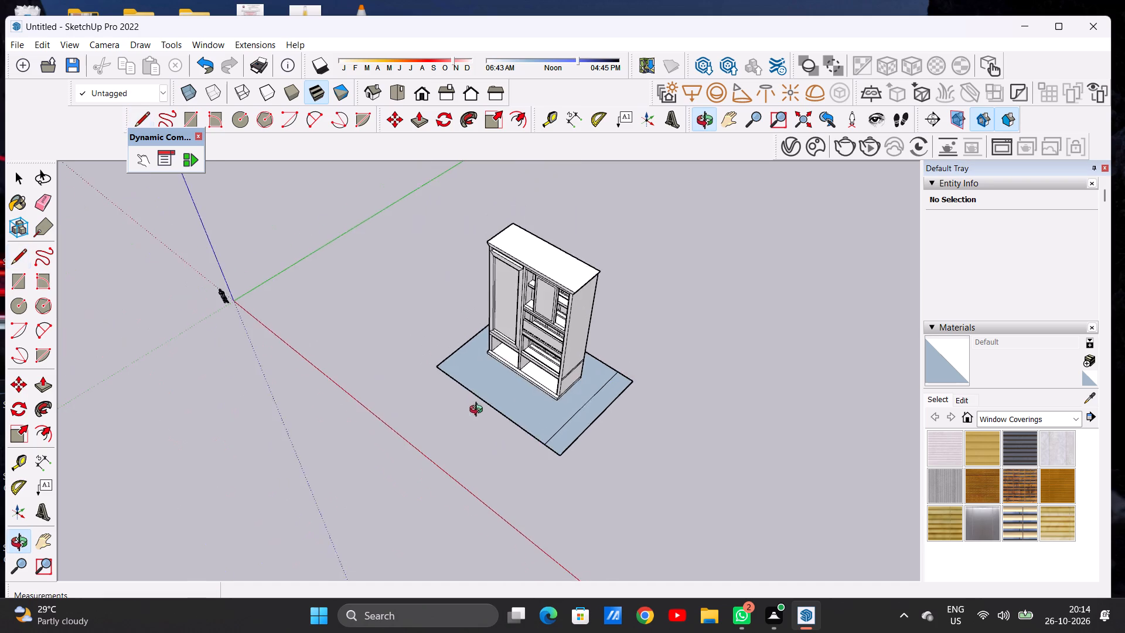
middle_click_drag(479, 411, 682, 411)
scroll(420, 411, "up", 8)
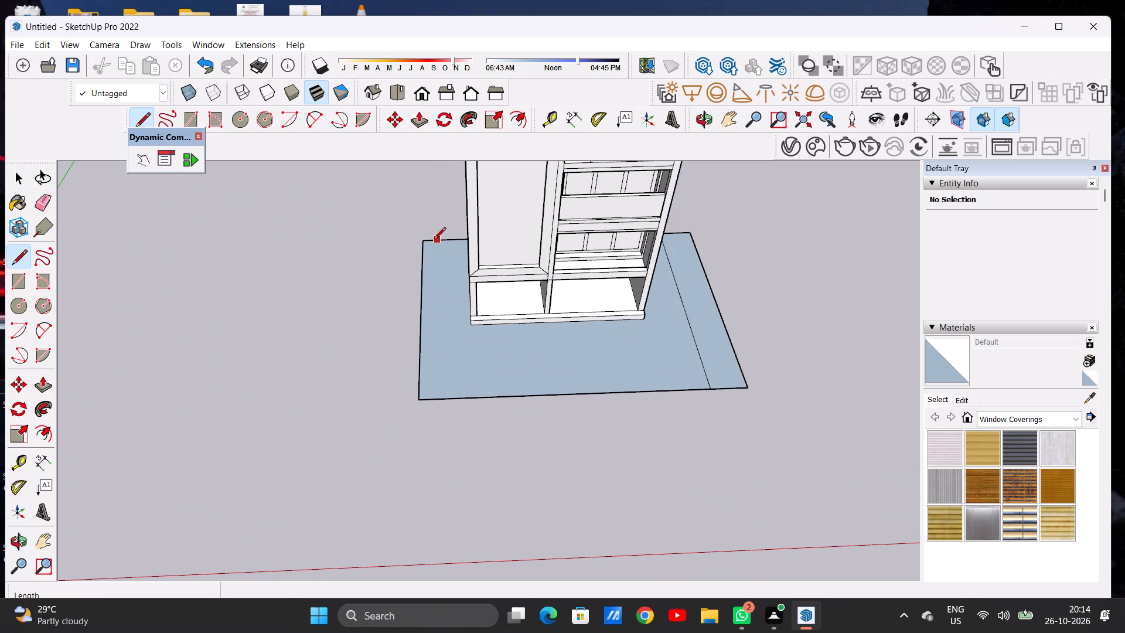
left_click(436, 241)
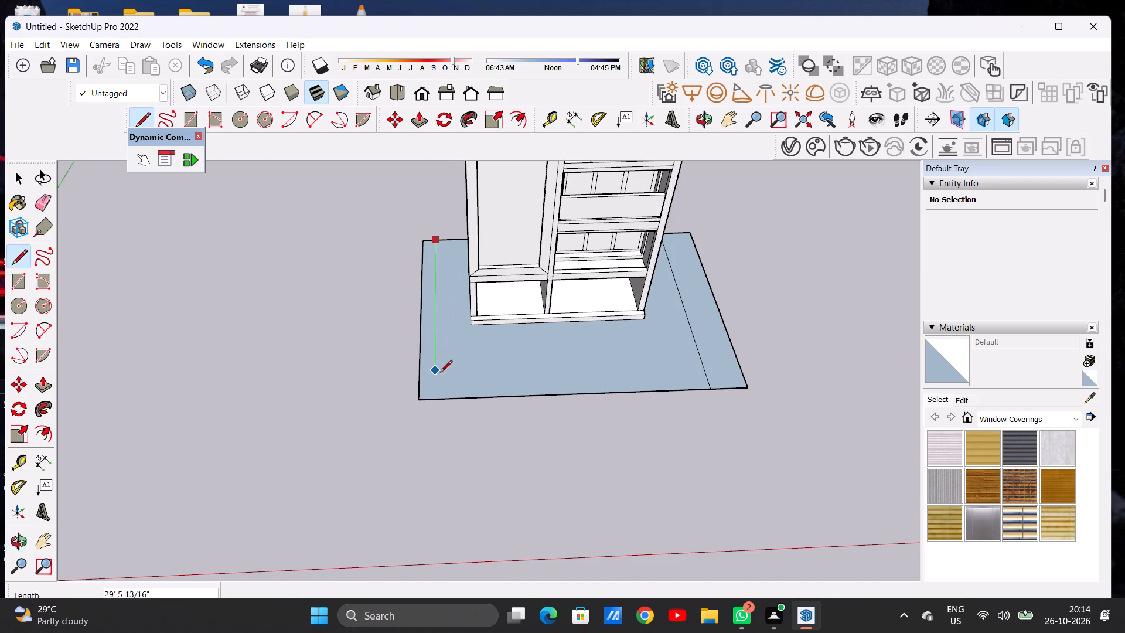
left_click(438, 397)
key("space")
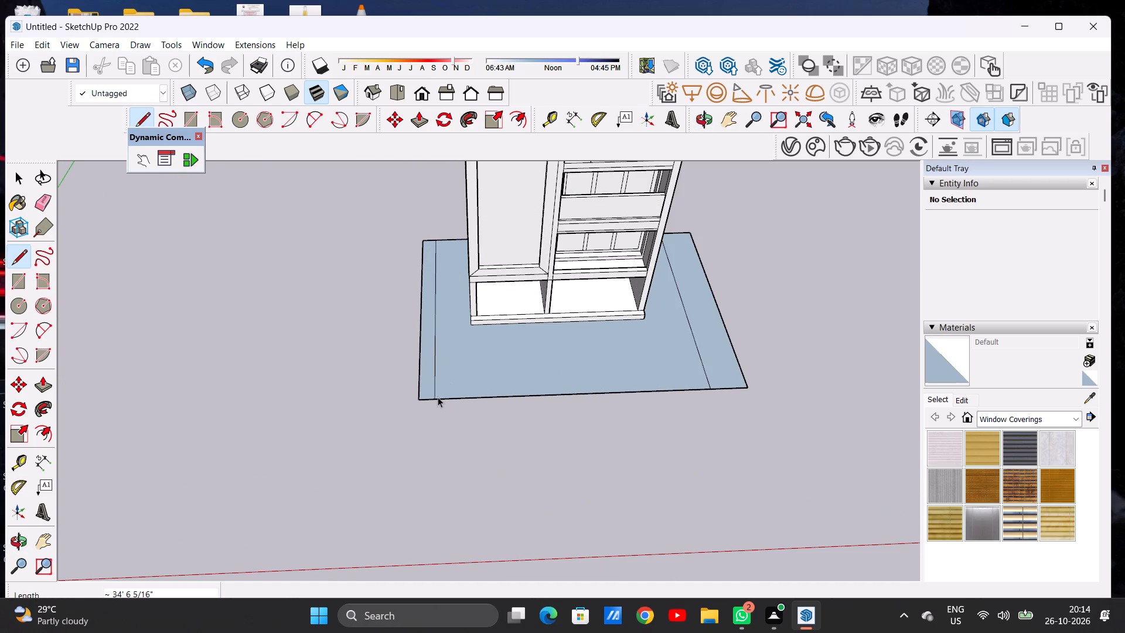
Erase the outer floor edges beyond the dividing line on the open-shelf side to trim off that strip.
type("E")
scroll(417, 387, "down", 6)
middle_click_drag(630, 383, 578, 380)
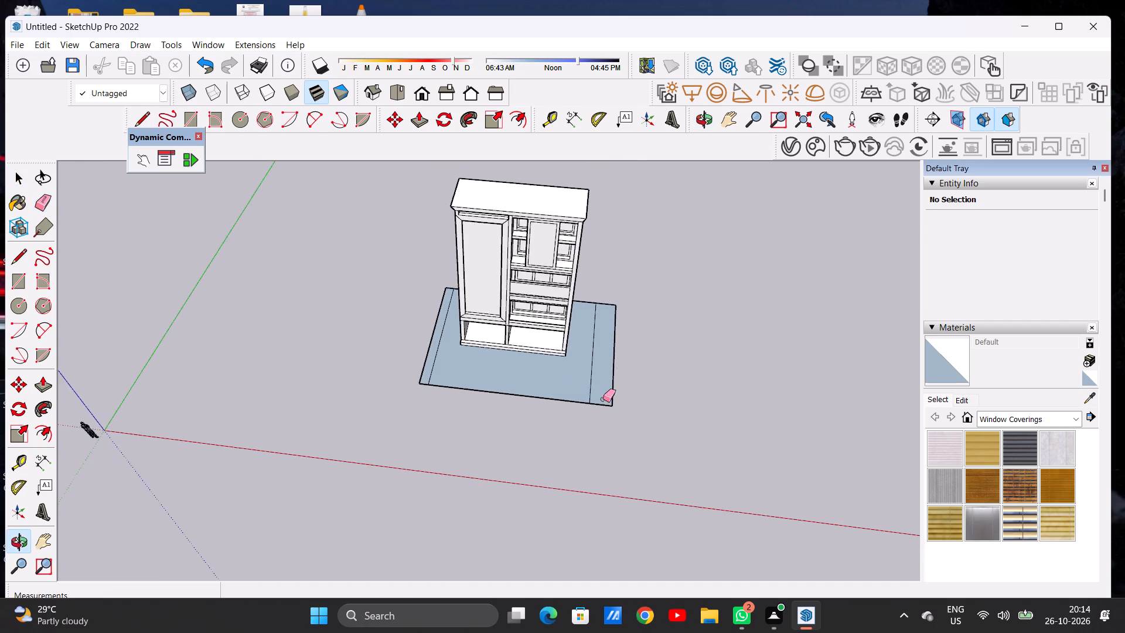
scroll(627, 413, "up", 14)
left_click(594, 395)
scroll(602, 409, "down", 7)
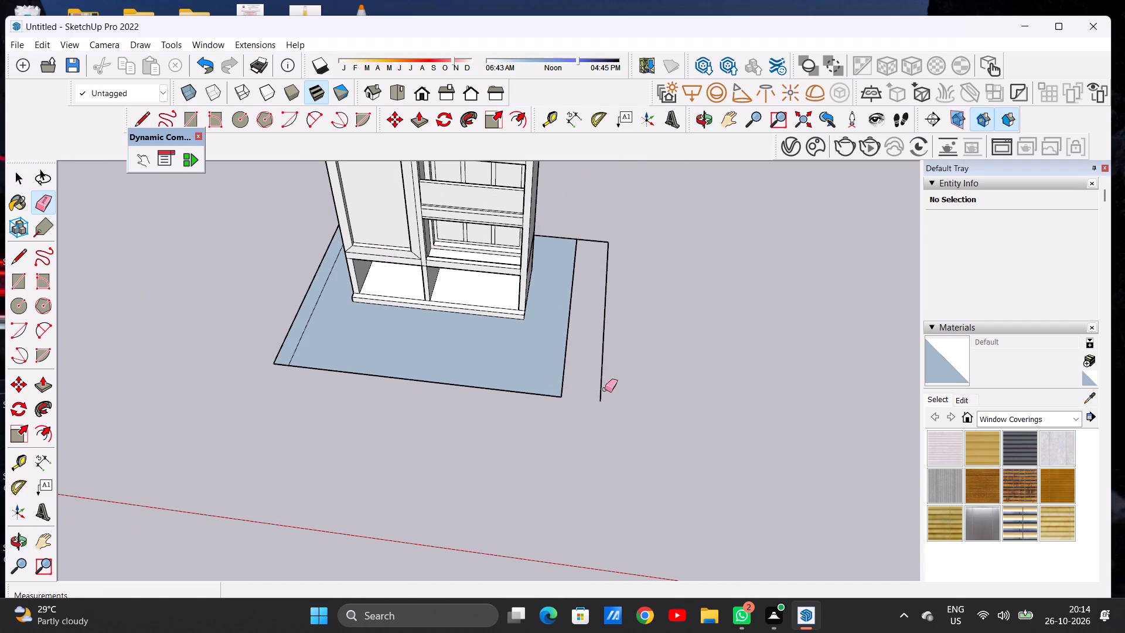
left_click_drag(604, 377, 598, 387)
scroll(595, 410, "down", 1)
scroll(595, 412, "up", 1)
scroll(595, 412, "down", 4)
scroll(601, 268, "up", 9)
left_click_drag(596, 273, 594, 281)
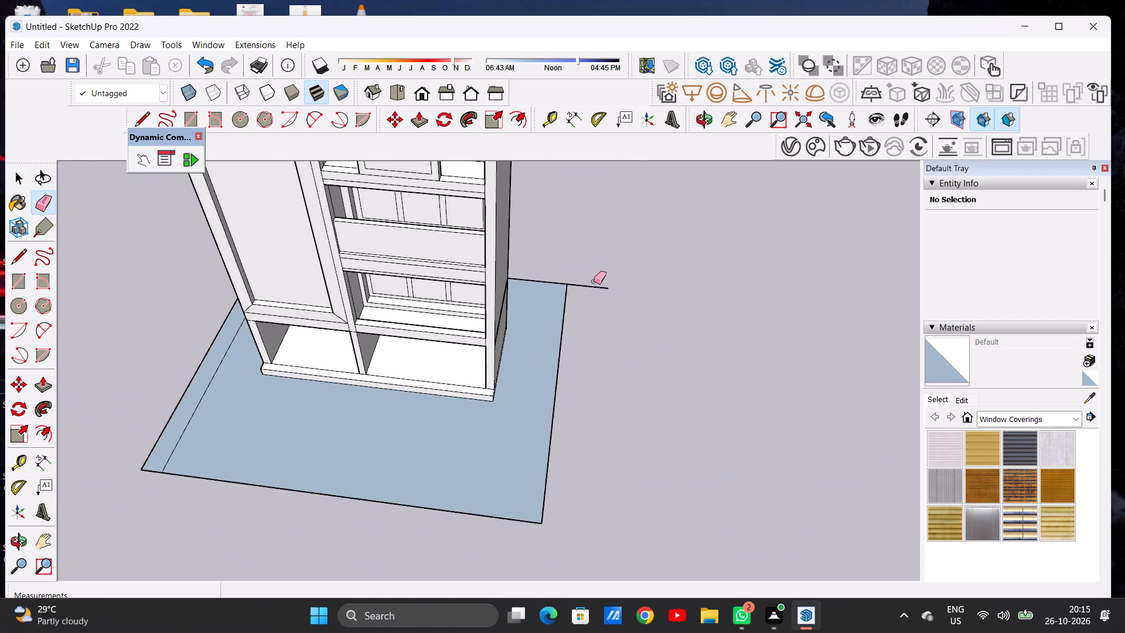
left_click_drag(594, 281, 591, 294)
Erase the outer floor edges beyond the dividing line on the tall-door side to trim off that strip.
scroll(595, 333, "down", 9)
scroll(601, 332, "up", 1)
scroll(614, 294, "down", 6)
middle_click_drag(456, 400, 518, 386)
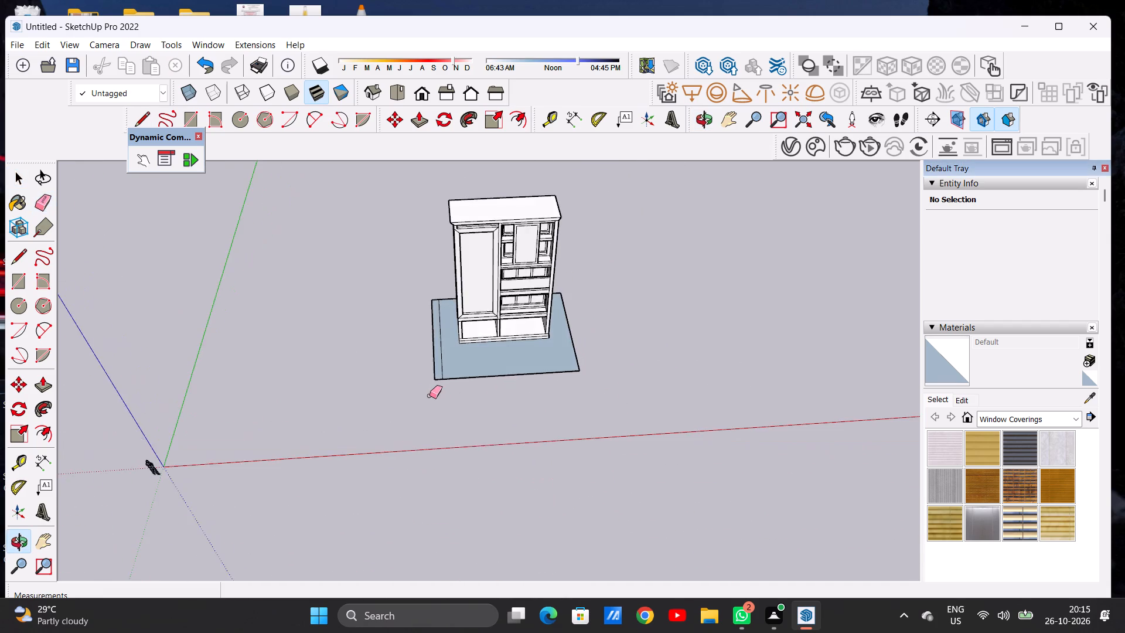
scroll(428, 389, "up", 20)
scroll(428, 389, "up", 1)
left_click_drag(442, 360, 439, 370)
scroll(430, 399, "down", 5)
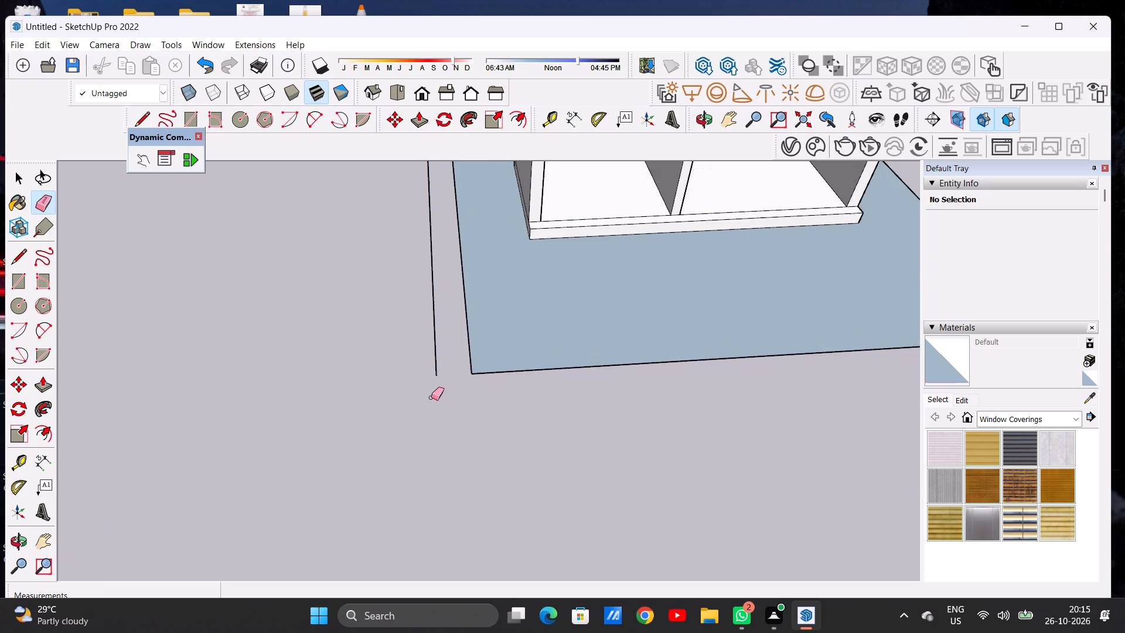
left_click_drag(441, 355, 423, 366)
scroll(425, 416, "down", 3)
scroll(427, 416, "up", 1)
scroll(428, 416, "down", 10)
scroll(445, 277, "up", 7)
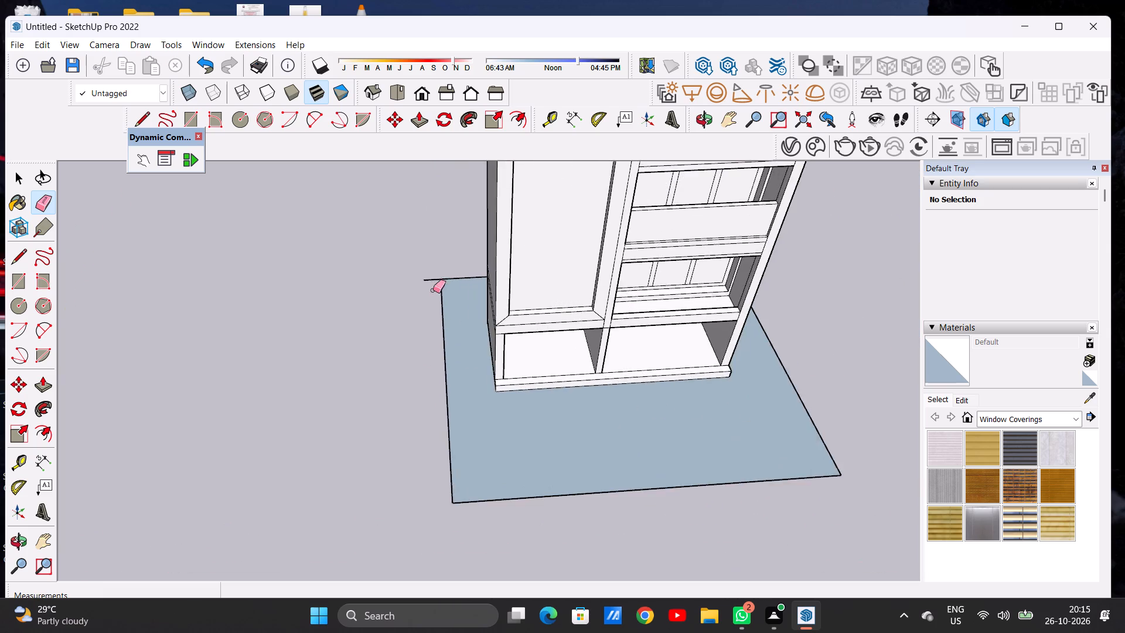
scroll(433, 290, "up", 13)
left_click_drag(421, 277, 419, 295)
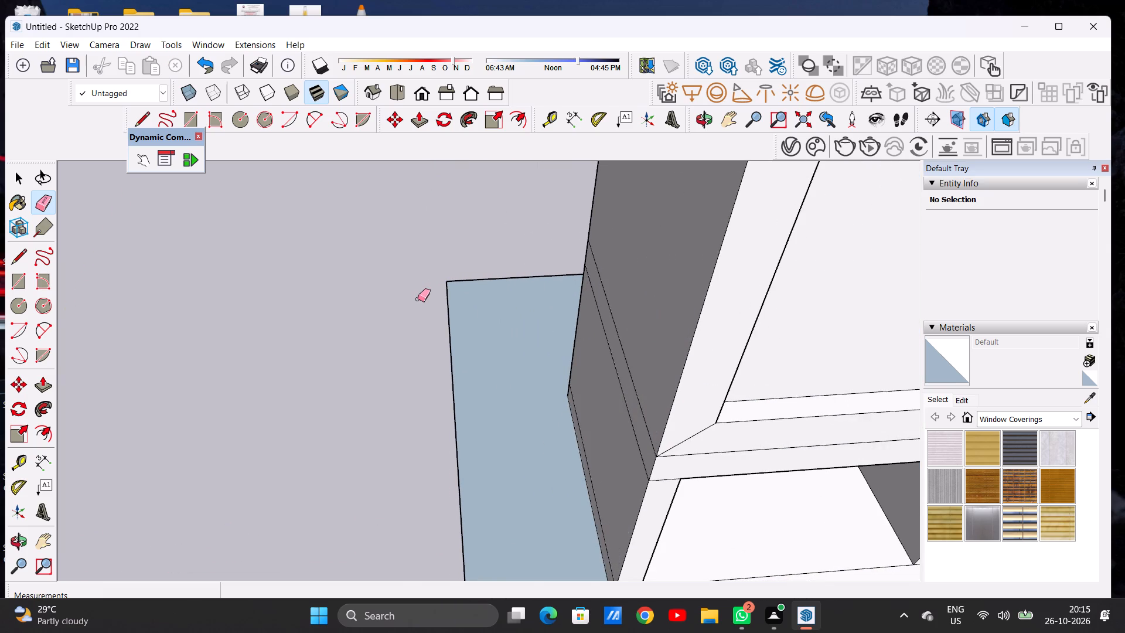
key("space")
Examine the cabinet and the trimmed floor face from the front, the side and above.
scroll(399, 312, "down", 5)
scroll(398, 312, "up", 1)
scroll(399, 312, "down", 8)
scroll(422, 295, "up", 1)
scroll(422, 295, "down", 11)
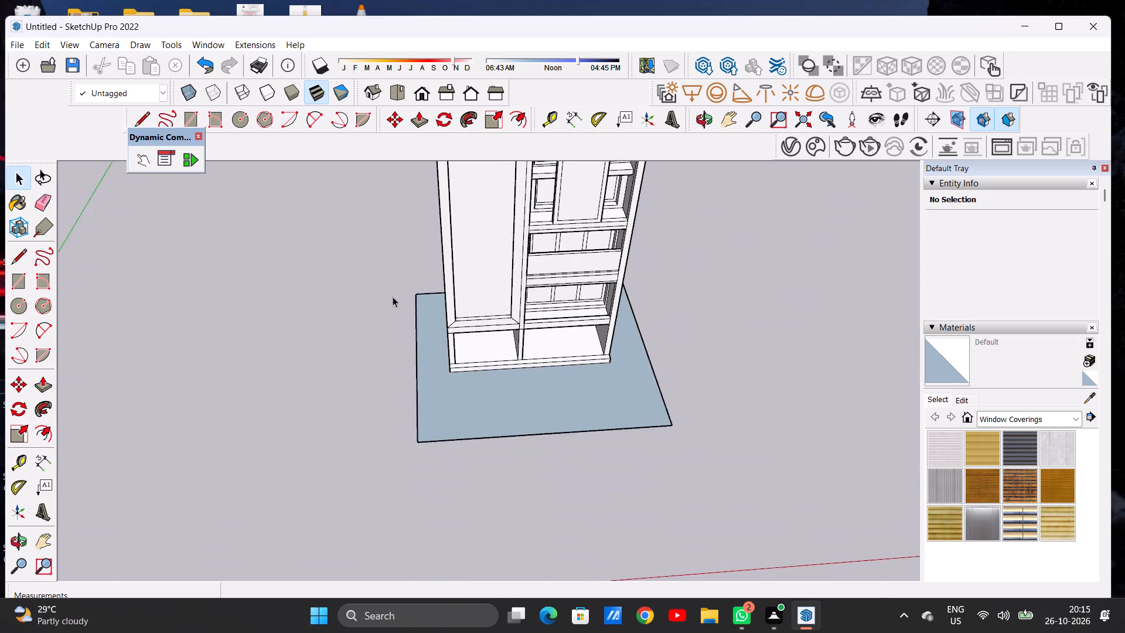
scroll(393, 297, "down", 2)
scroll(396, 299, "up", 1)
scroll(397, 300, "down", 2)
middle_click_drag(495, 342, 401, 242)
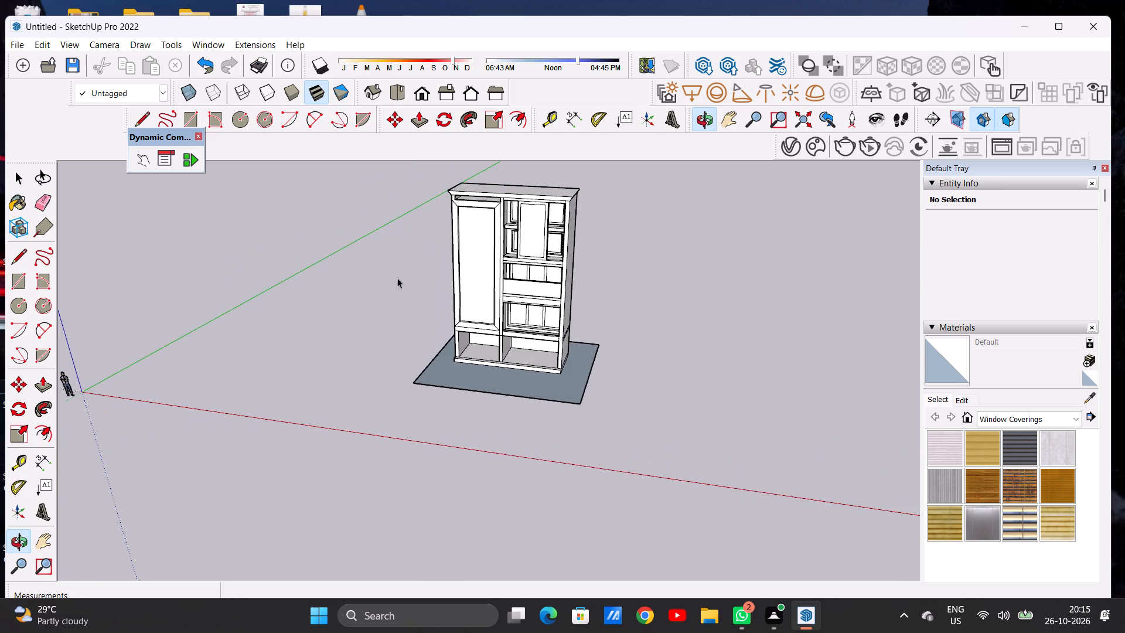
scroll(408, 302, "down", 6)
middle_click_drag(516, 311, 272, 325)
scroll(497, 355, "up", 7)
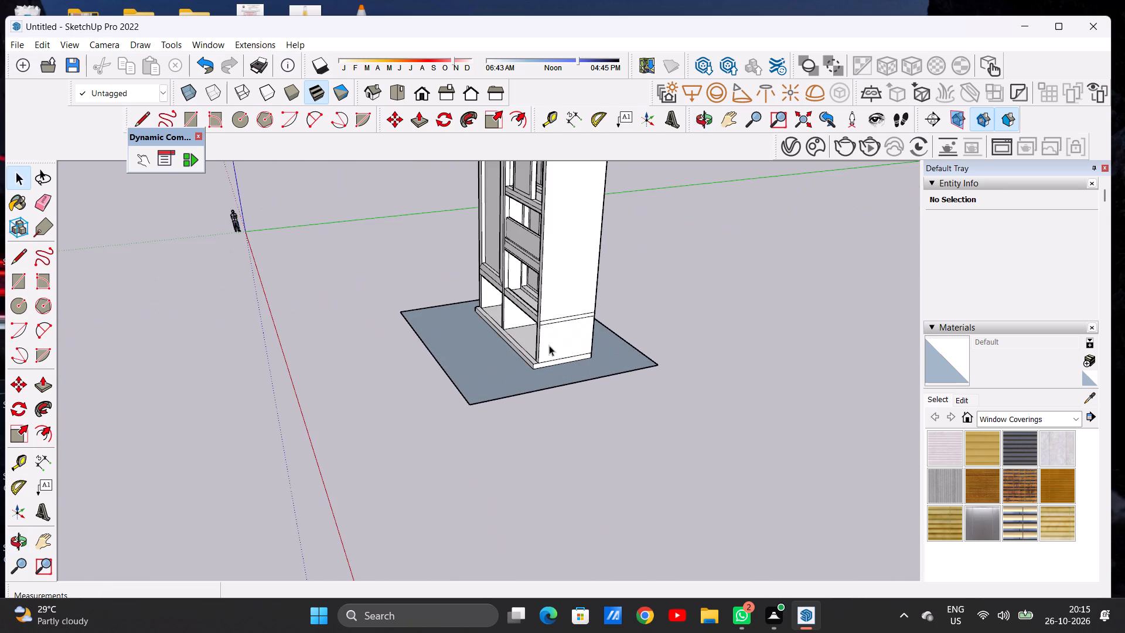
middle_click_drag(567, 343, 577, 407)
scroll(464, 352, "down", 9)
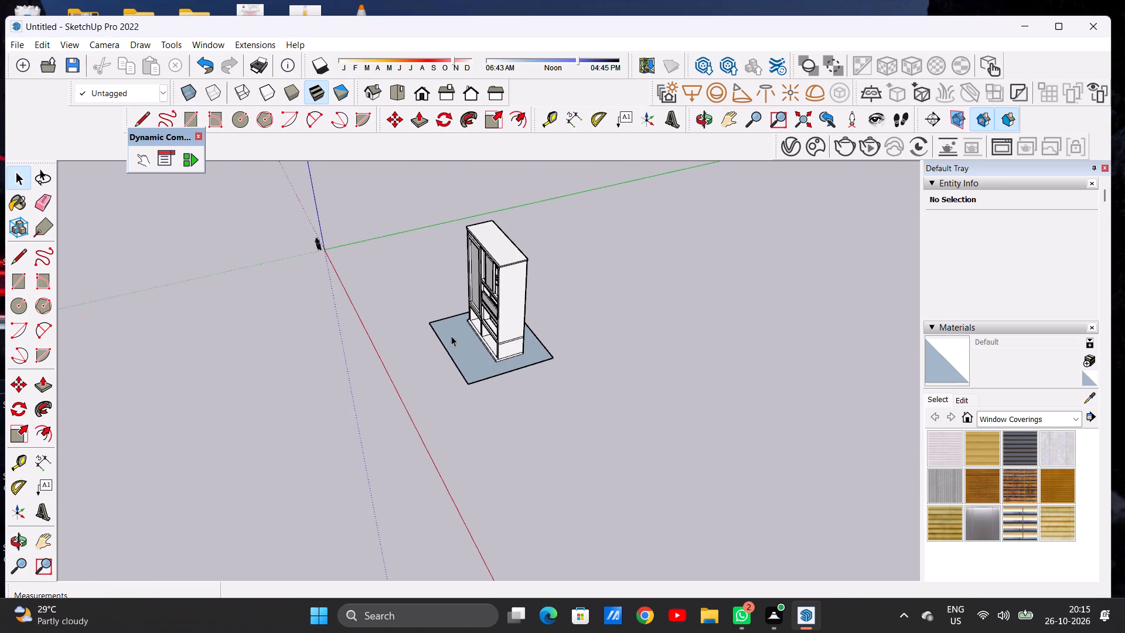
middle_click_drag(451, 336, 657, 348)
scroll(465, 360, "up", 4)
middle_click_drag(448, 350, 483, 372)
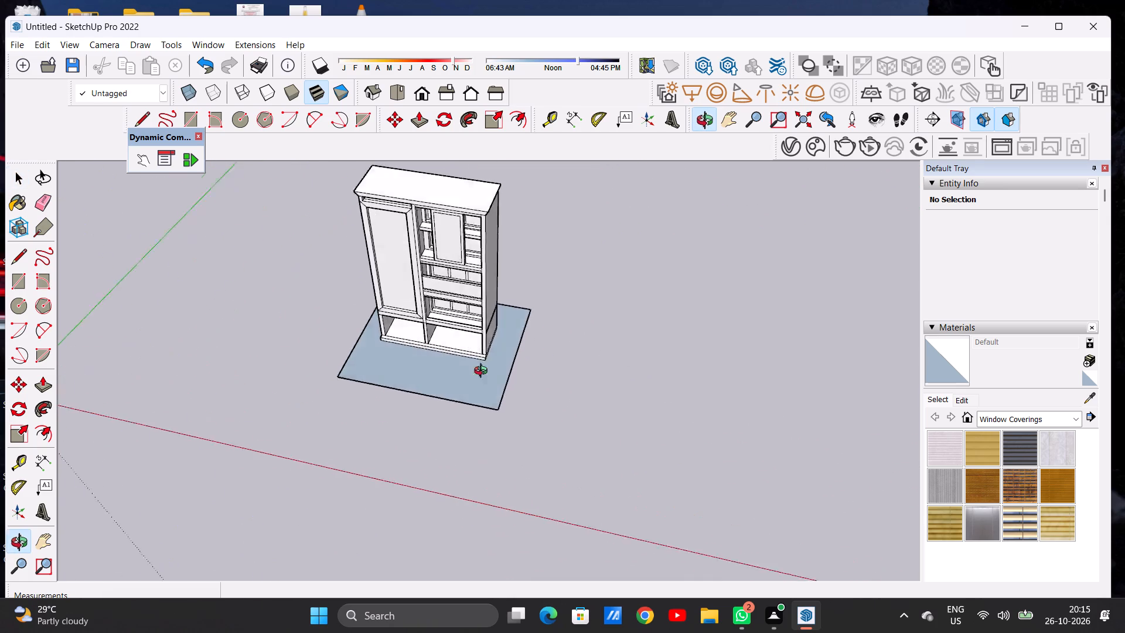
middle_click_drag(483, 372, 535, 438)
Offset the floor face's outline inward by about 2' 3/16".
middle_click_drag(475, 317, 473, 392)
scroll(473, 392, "up", 1)
scroll(485, 350, "down", 6)
scroll(488, 347, "up", 5)
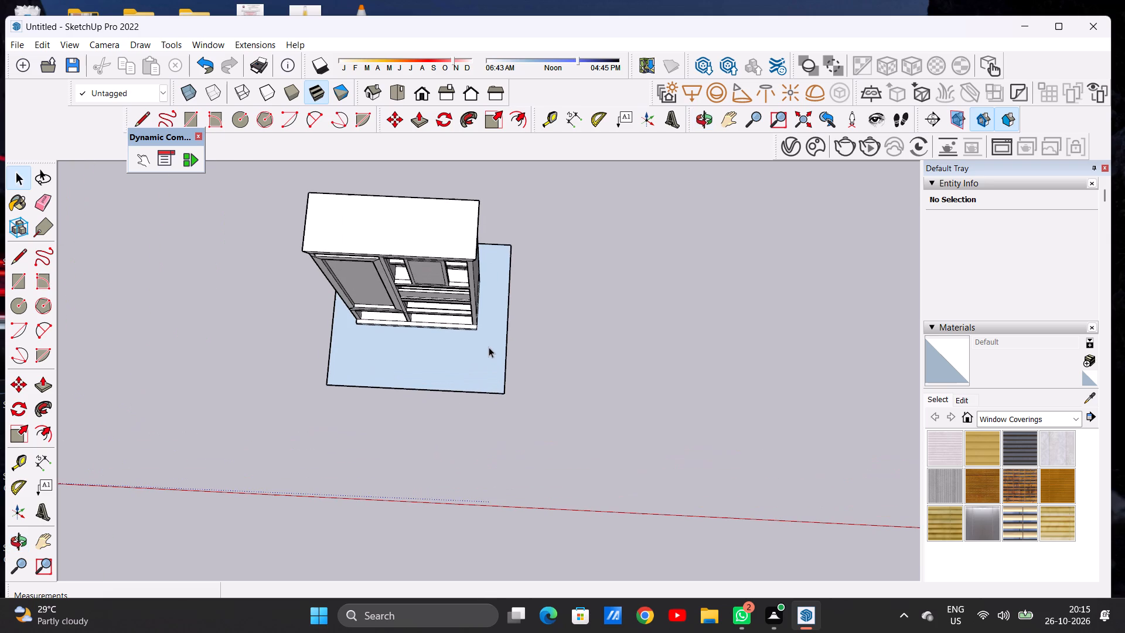
type("OF")
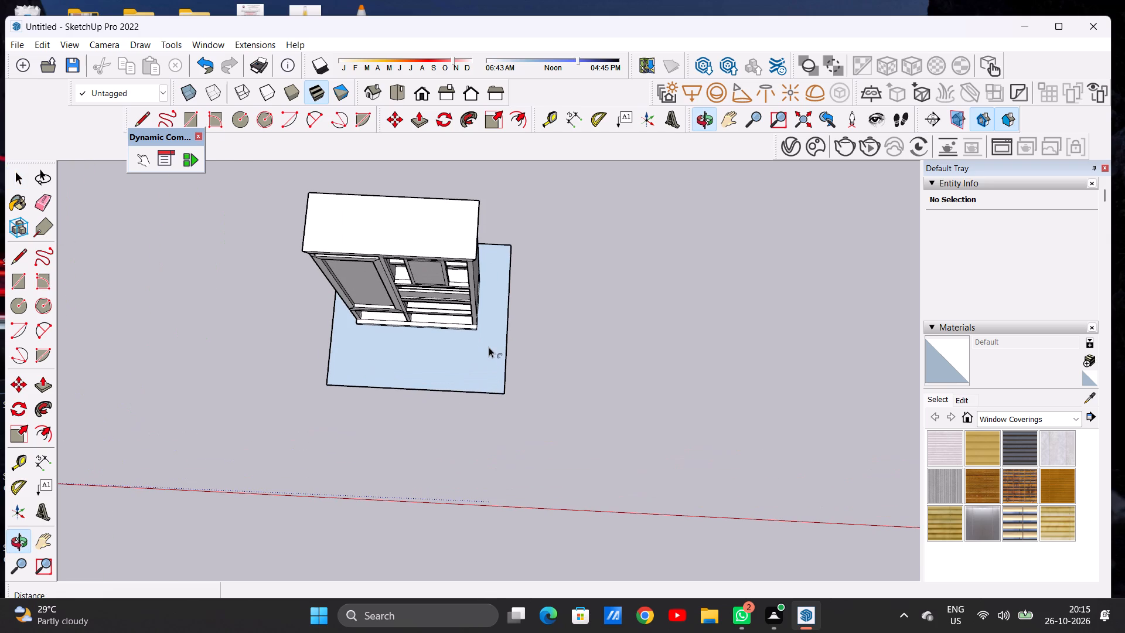
scroll(489, 347, "up", 5)
left_click(496, 181)
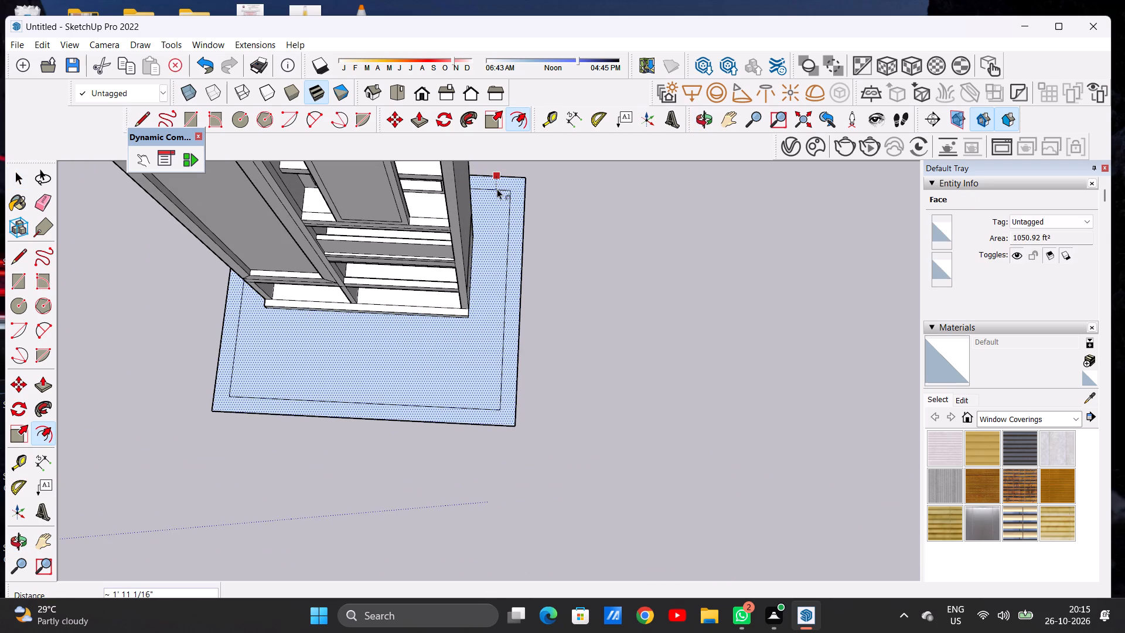
left_click(496, 190)
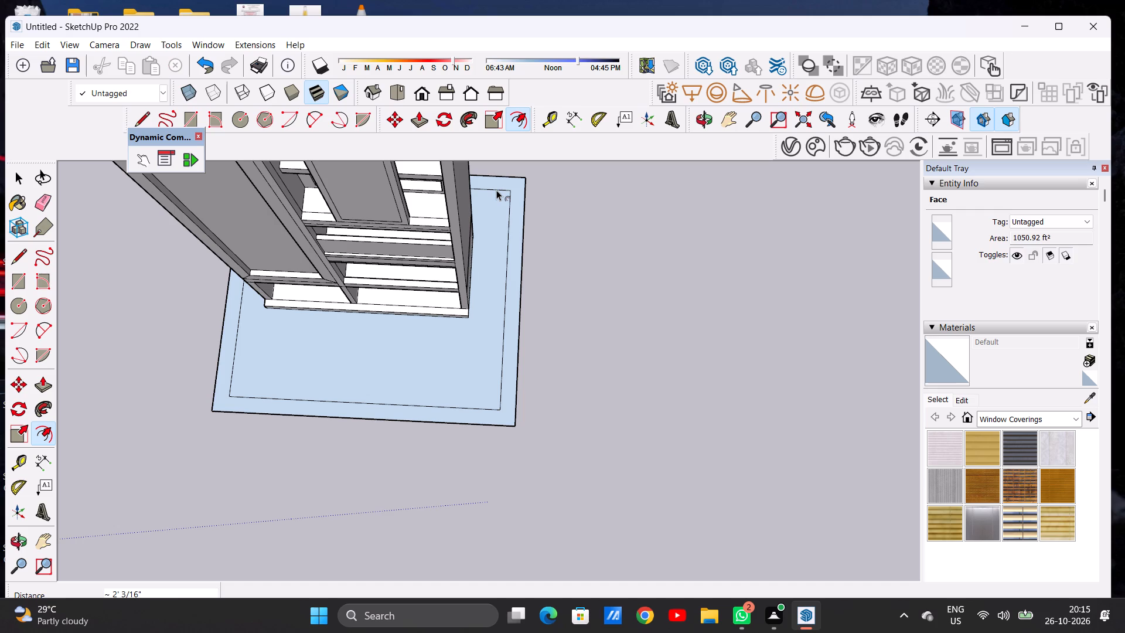
key("space")
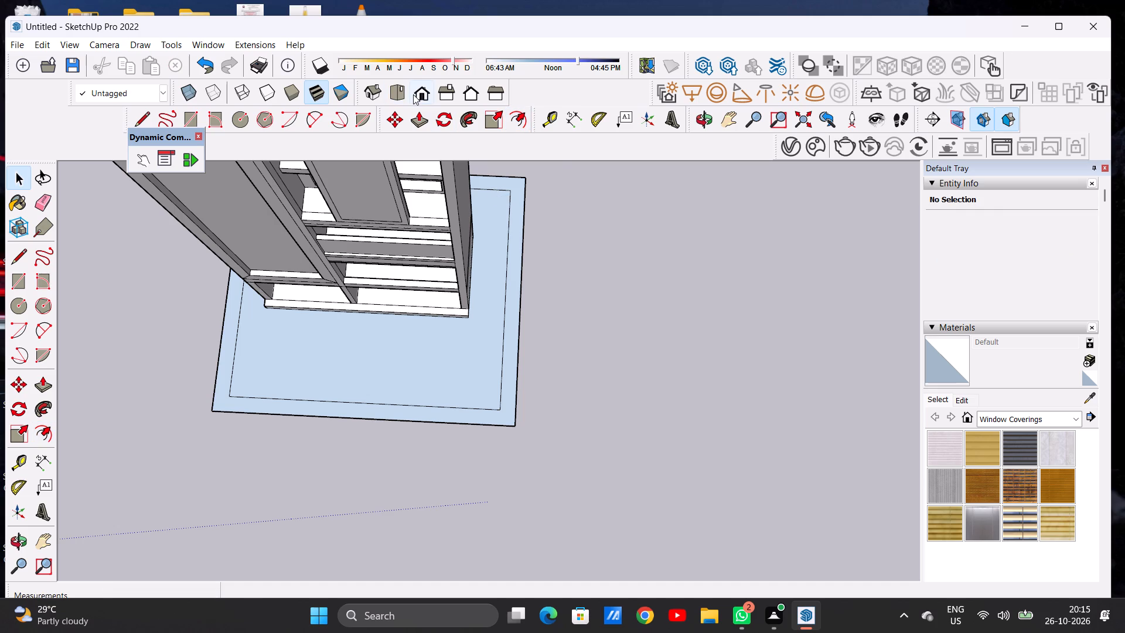
From the inner outline's front corner on the open-shelf side, draw a line about 2' 3/16" long to the floor's front edge.
left_click(413, 94)
scroll(460, 324, "down", 6)
middle_click_drag(487, 365, 493, 513)
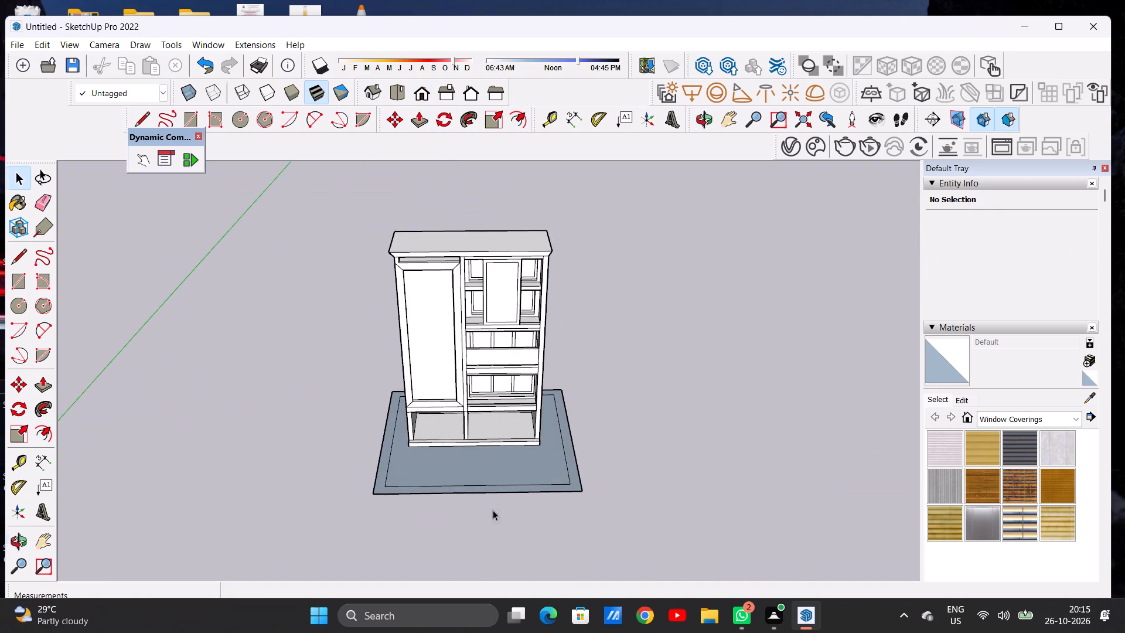
scroll(413, 394, "down", 6)
middle_click_drag(427, 467, 421, 498)
scroll(420, 440, "up", 12)
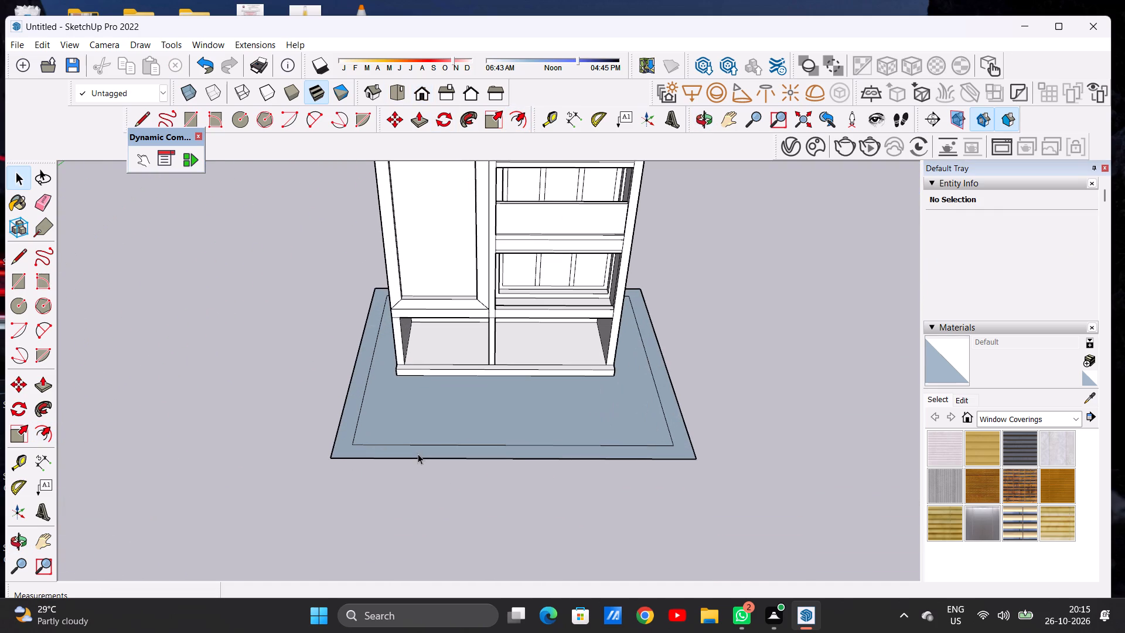
key("l")
scroll(668, 443, "up", 6)
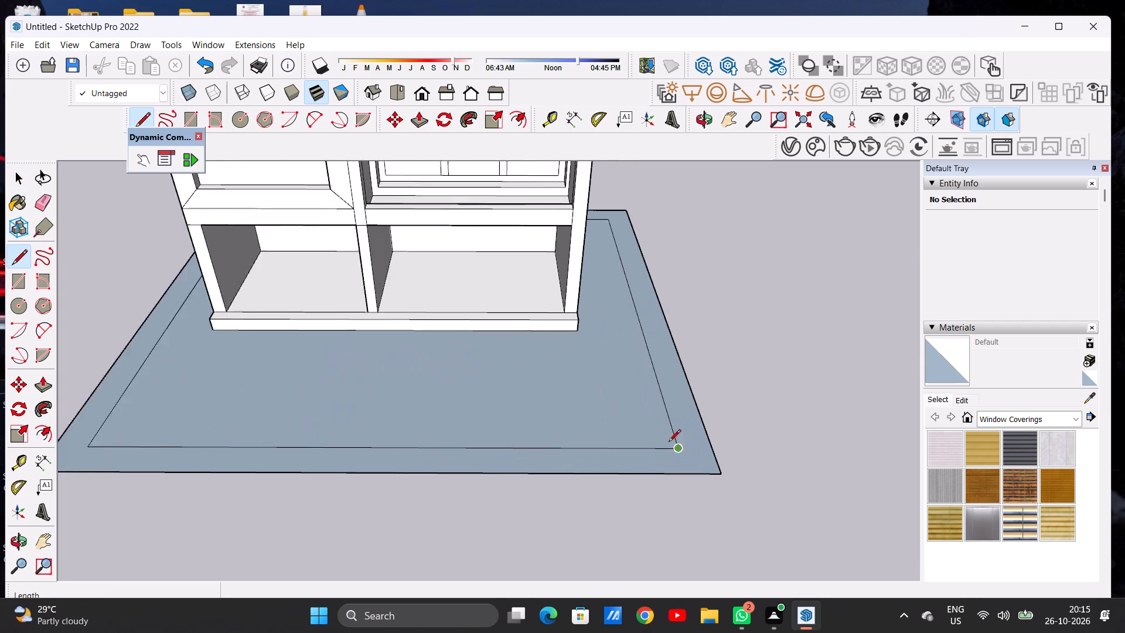
scroll(669, 443, "down", 1)
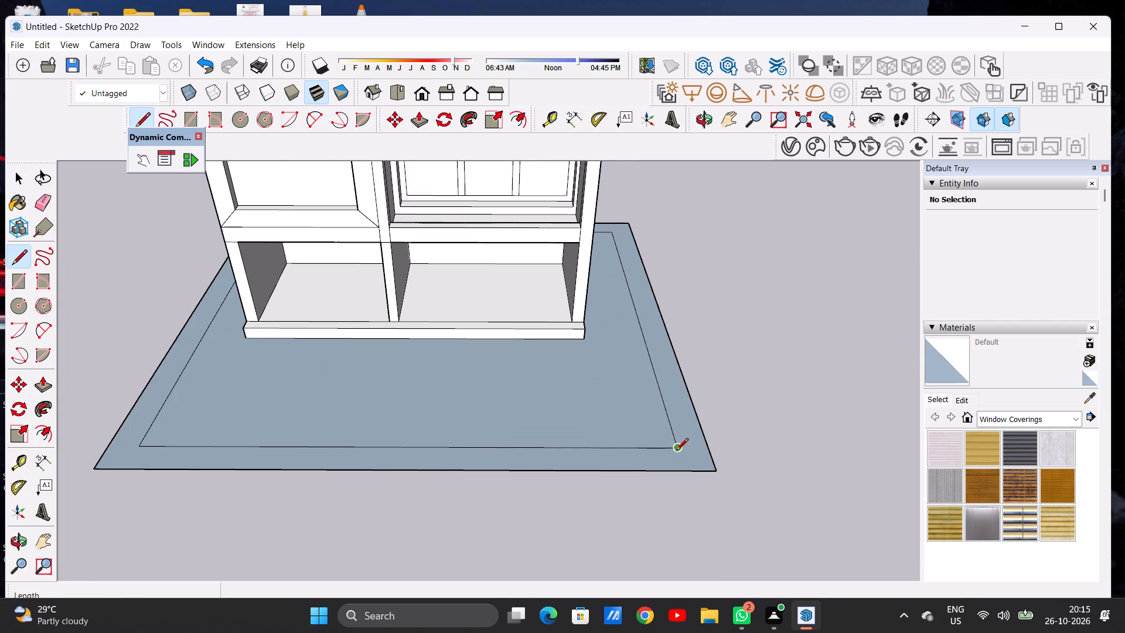
left_click(676, 451)
left_click(684, 469)
From the inner outline's front corner on the tall-door side, draw a line about 2' 3/16" long to the floor's front edge.
scroll(708, 433, "down", 8)
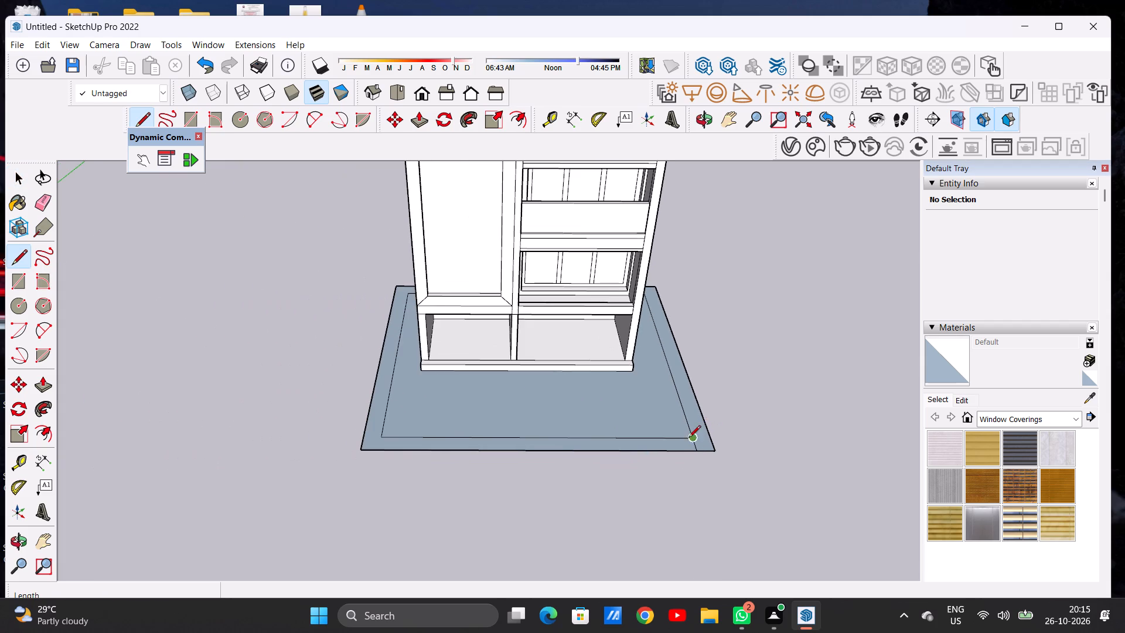
scroll(363, 464, "up", 8)
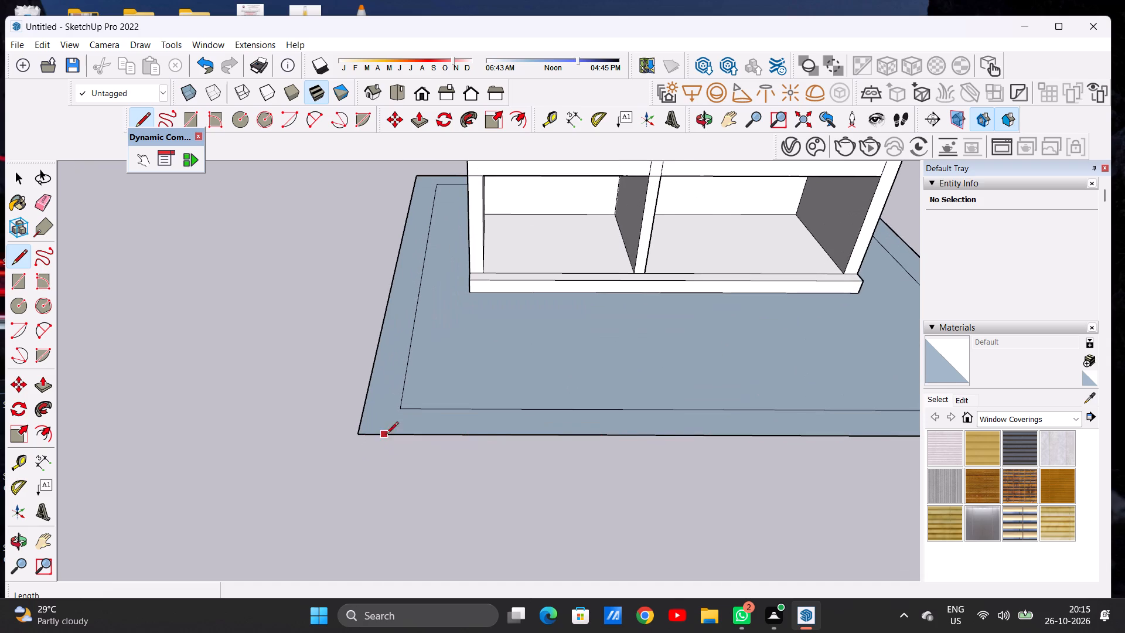
scroll(387, 434, "up", 7)
left_click(409, 392)
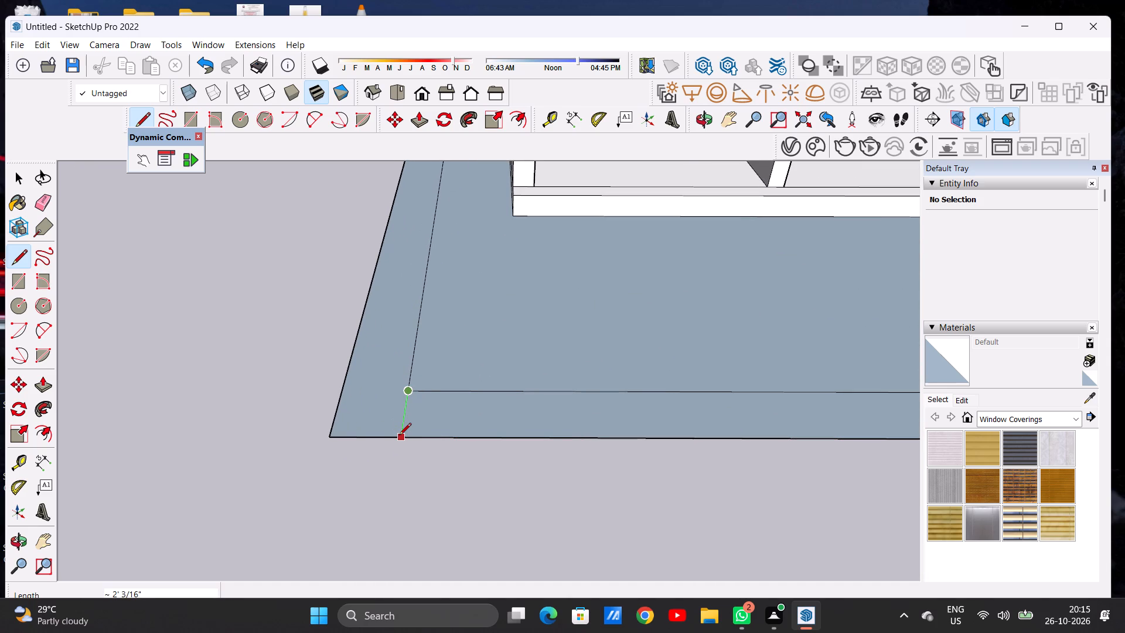
left_click(399, 436)
key("space")
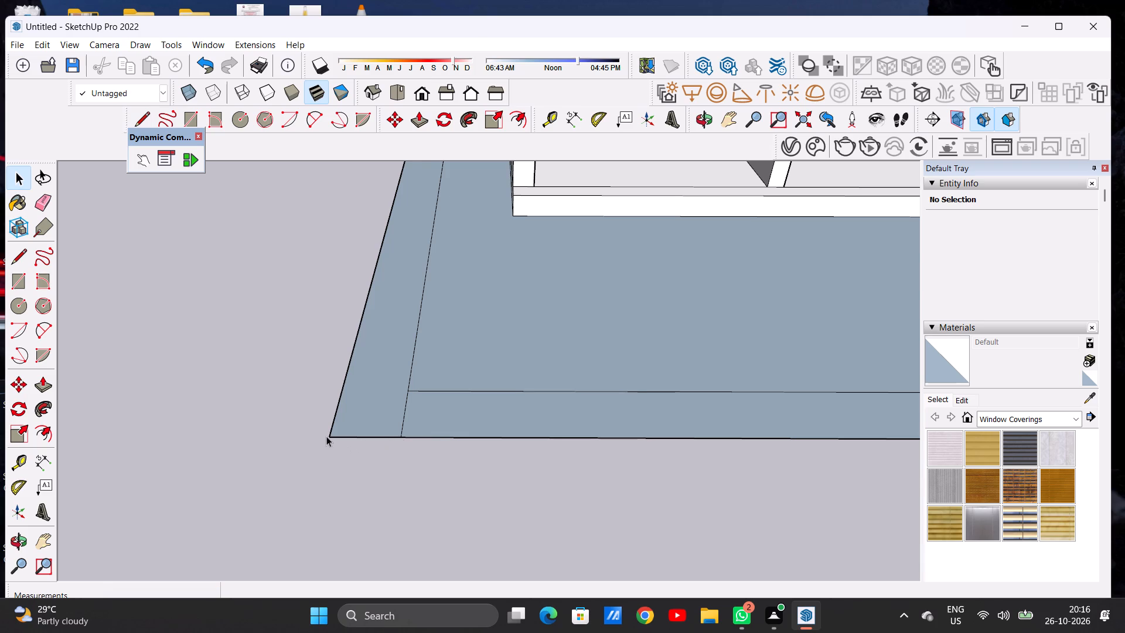
Extrude the border strip around the floor's back and sides upward about 8' 7 11/16" to form the enclosing walls.
scroll(319, 436, "down", 7)
scroll(346, 390, "down", 18)
middle_click_drag(453, 415, 411, 302)
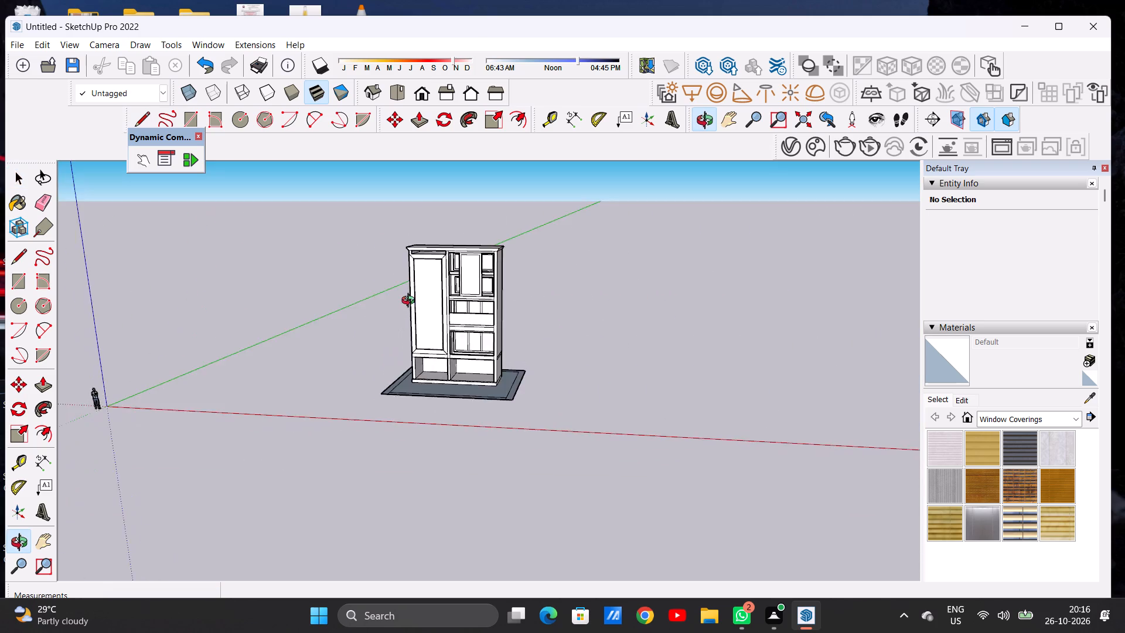
middle_click_drag(411, 302, 466, 354)
middle_click_drag(455, 367, 420, 378)
scroll(486, 383, "up", 6)
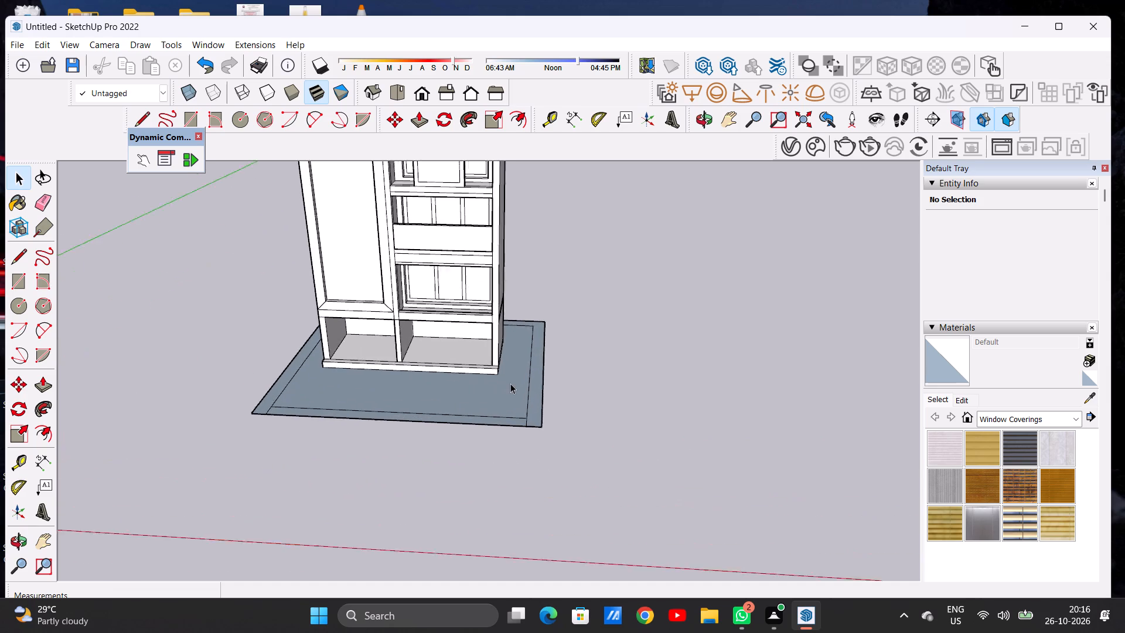
scroll(510, 383, "up", 2)
key("p")
scroll(530, 413, "up", 5)
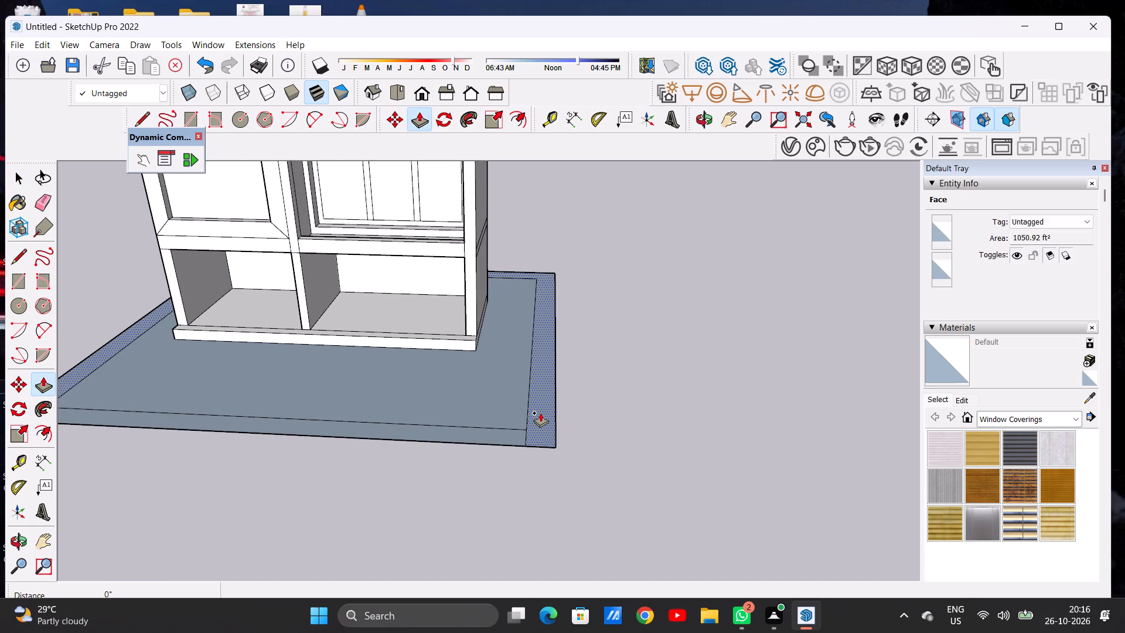
left_click(540, 413)
scroll(555, 369, "down", 6)
scroll(555, 369, "up", 1)
scroll(555, 369, "down", 1)
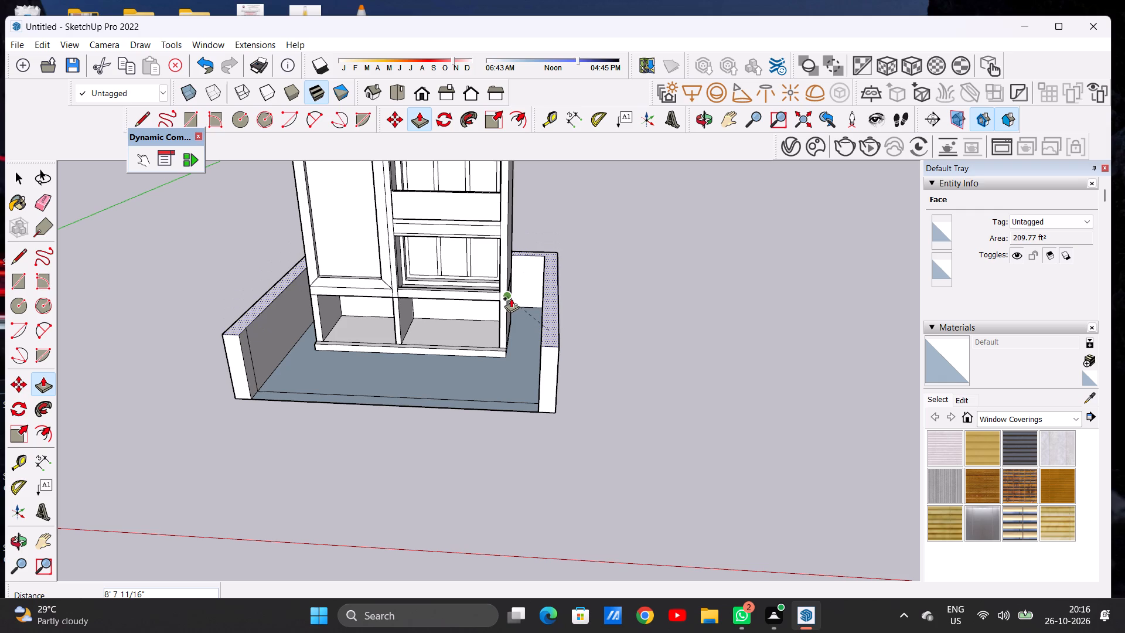
left_click(511, 298)
key("space")
Examine the raised walls' height and the floor around the cabinet from the front and from above.
scroll(599, 350, "down", 9)
middle_click_drag(544, 386, 542, 358)
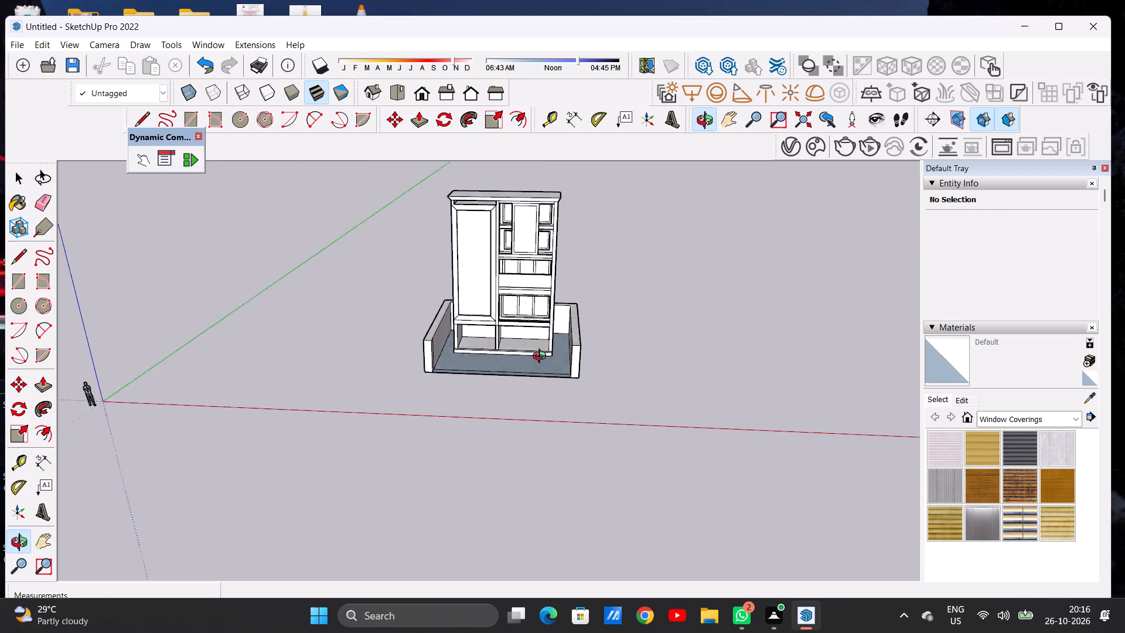
middle_click_drag(542, 358, 542, 325)
scroll(542, 371, "up", 6)
middle_click_drag(538, 366, 536, 461)
scroll(564, 356, "down", 3)
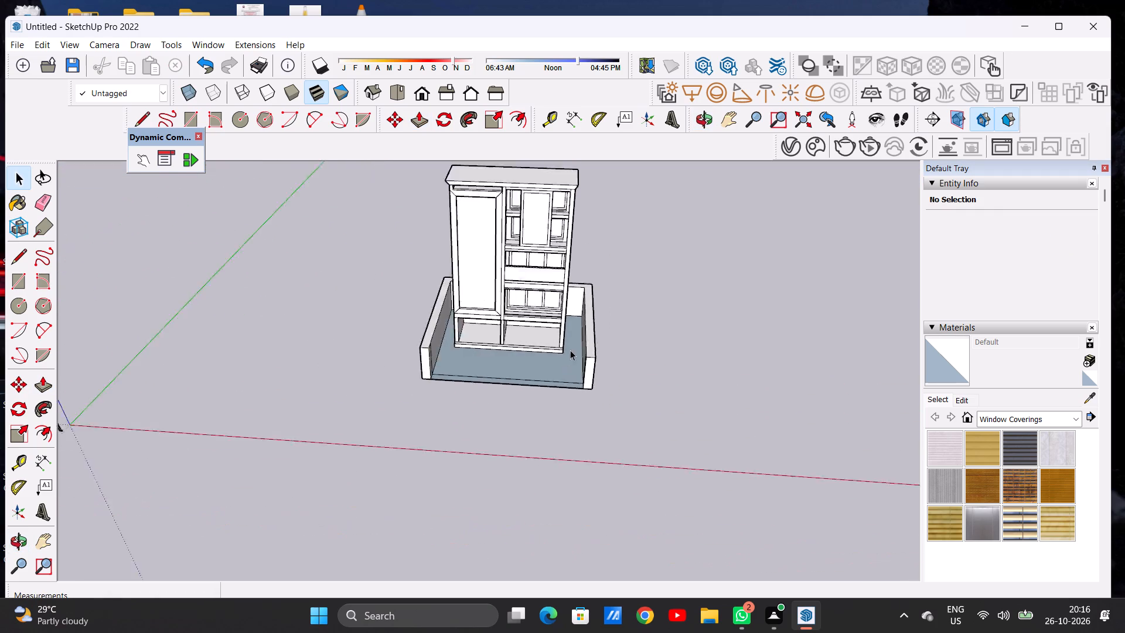
scroll(570, 350, "down", 5)
scroll(572, 375, "up", 1)
scroll(572, 375, "down", 1)
scroll(572, 375, "up", 6)
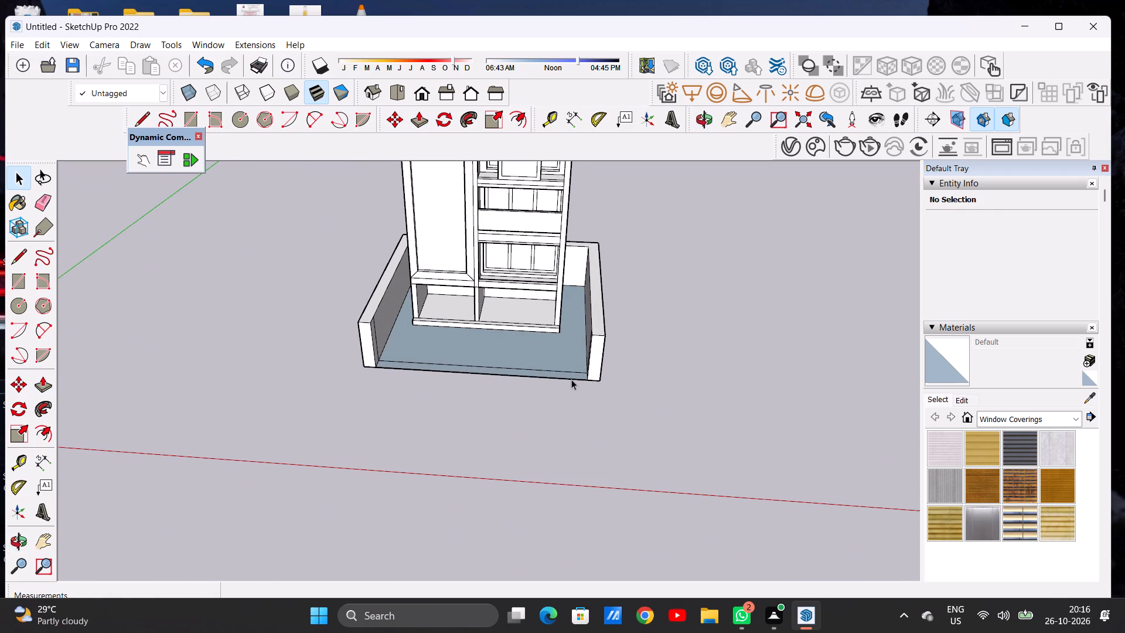
scroll(608, 348, "down", 4)
middle_click_drag(560, 377, 567, 247)
Lower the top face of the enclosing walls by about 11 9/16".
scroll(578, 326, "up", 2)
middle_click_drag(582, 351, 584, 441)
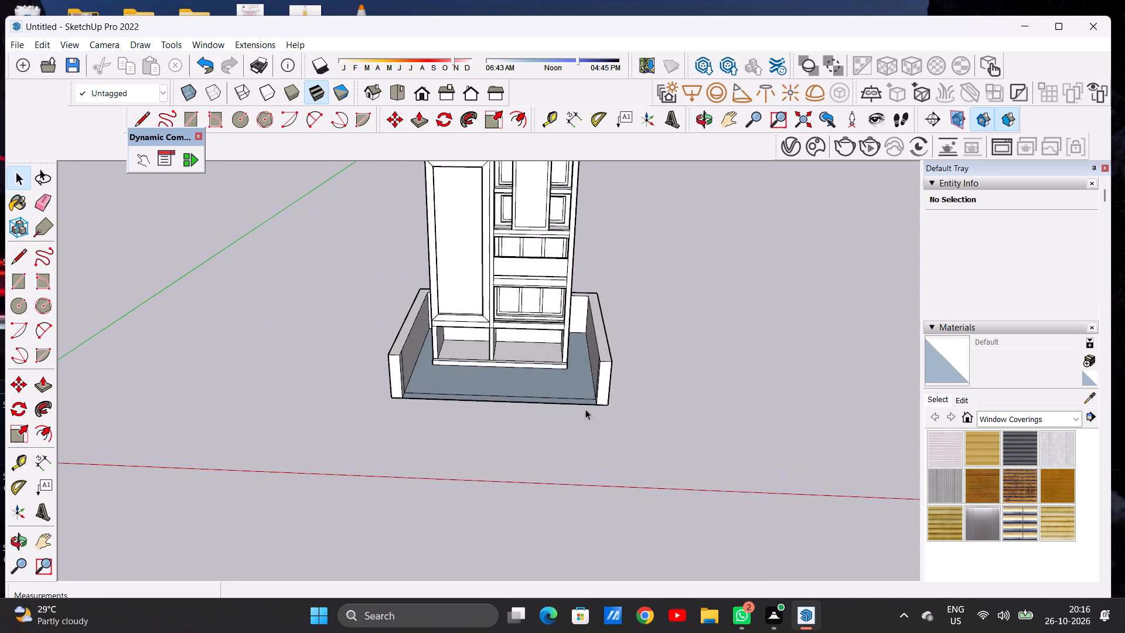
scroll(587, 386, "up", 6)
key("p")
left_click(607, 336)
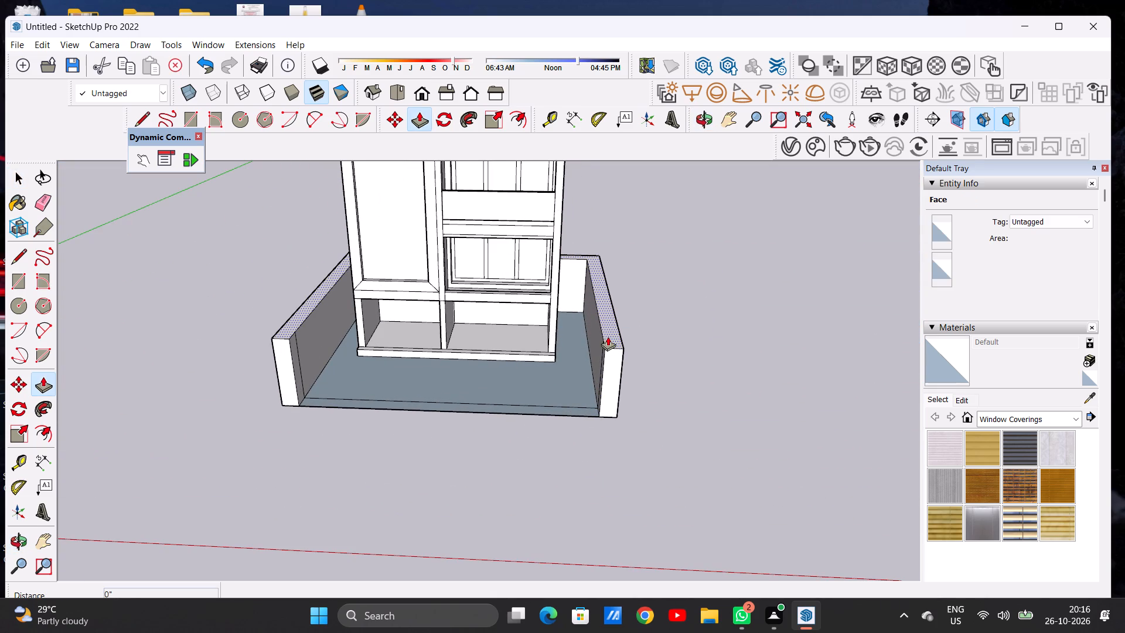
left_click(604, 344)
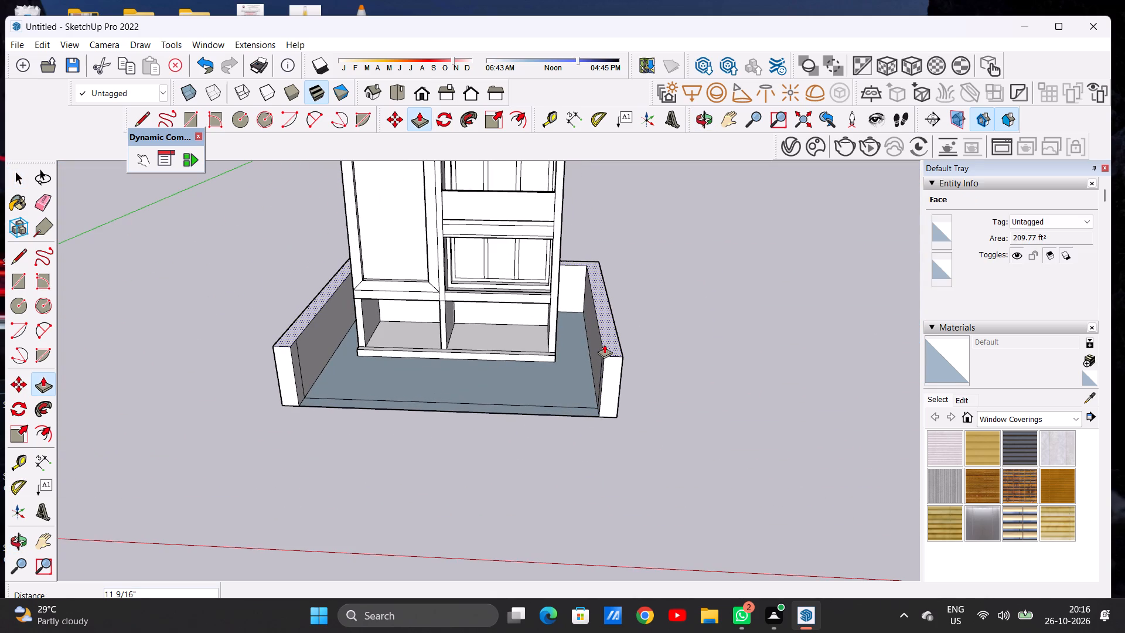
key("space")
Examine the lowered walls and the open front of the enclosure from low, frontal and overhead angles.
middle_click_drag(574, 386, 588, 294)
scroll(554, 339, "down", 3)
middle_click_drag(513, 349, 503, 403)
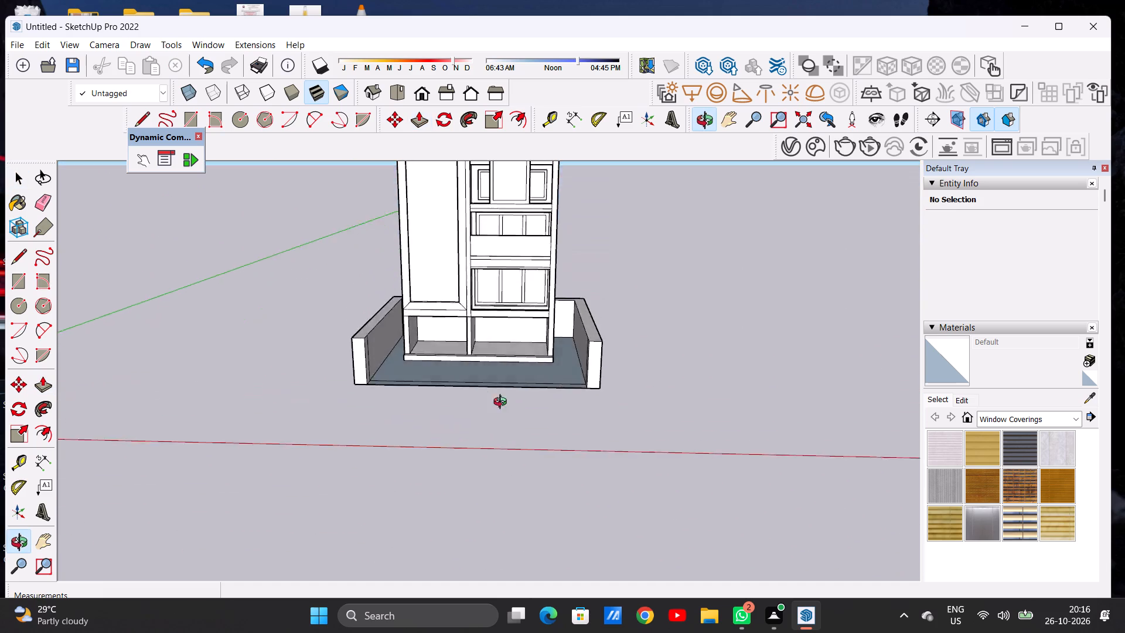
middle_click_drag(503, 403, 494, 491)
scroll(445, 462, "up", 6)
middle_click_drag(391, 410, 399, 468)
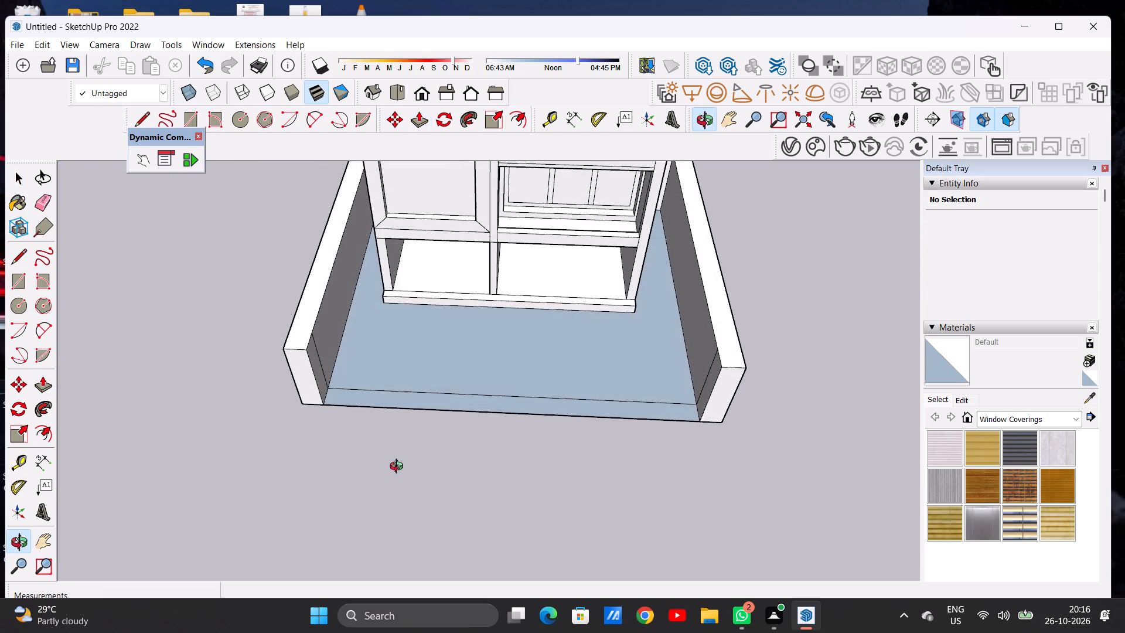
middle_click_drag(399, 468, 399, 469)
scroll(408, 460, "down", 6)
middle_click_drag(478, 457, 494, 257)
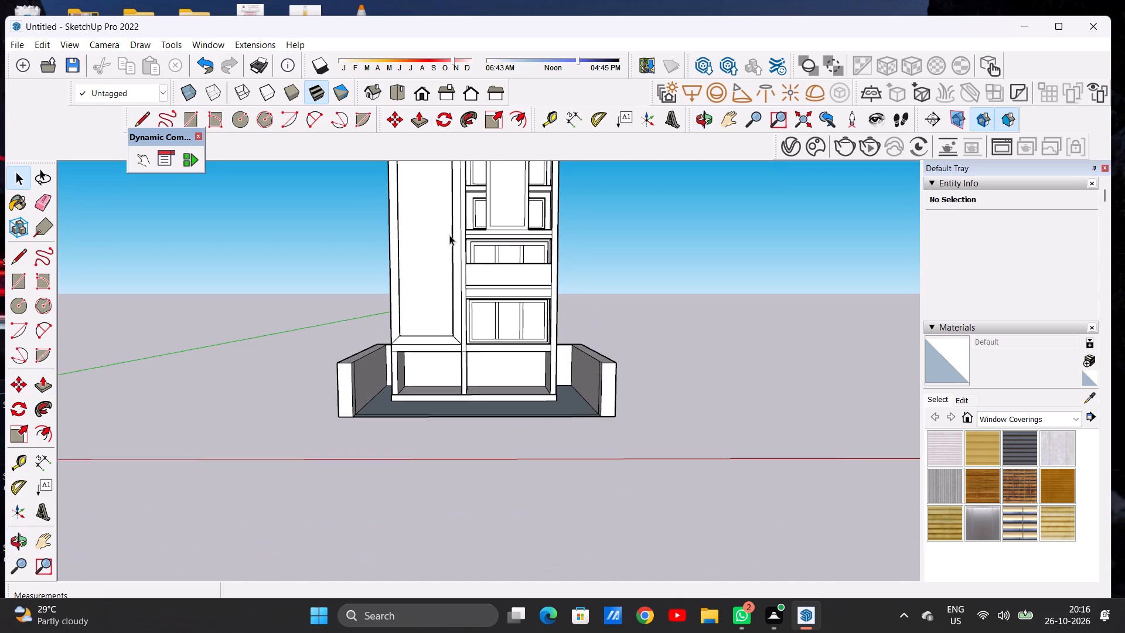
left_click(424, 91)
scroll(394, 326, "down", 4)
middle_click_drag(487, 383, 489, 506)
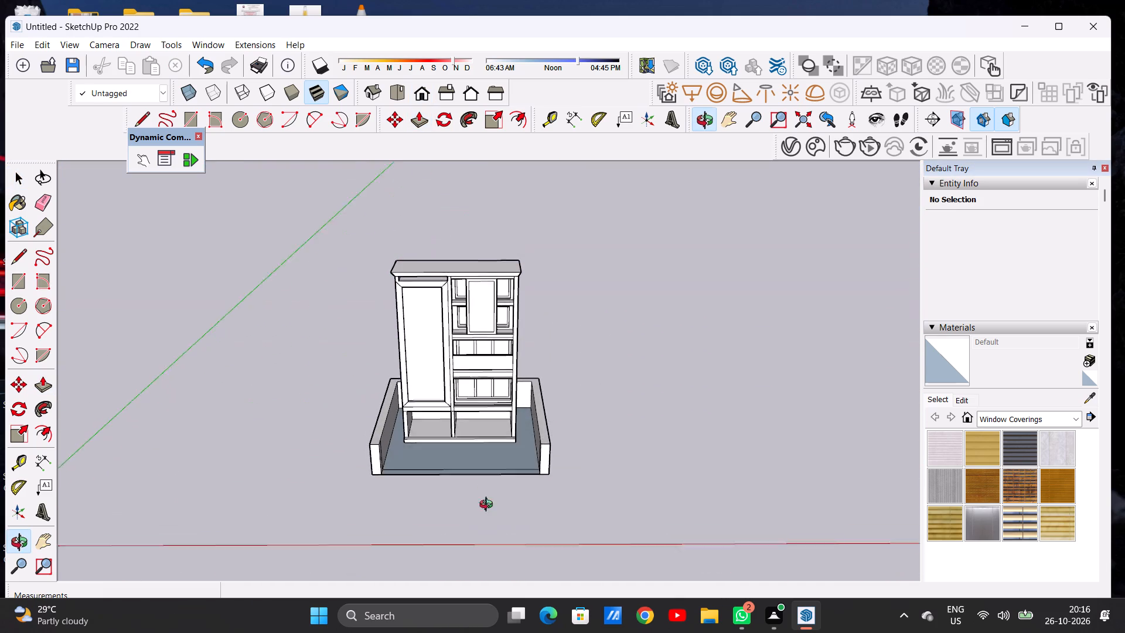
middle_click_drag(489, 506, 489, 524)
middle_click(489, 524)
middle_click_drag(485, 478, 475, 539)
scroll(466, 361, "down", 7)
middle_click_drag(466, 458, 466, 483)
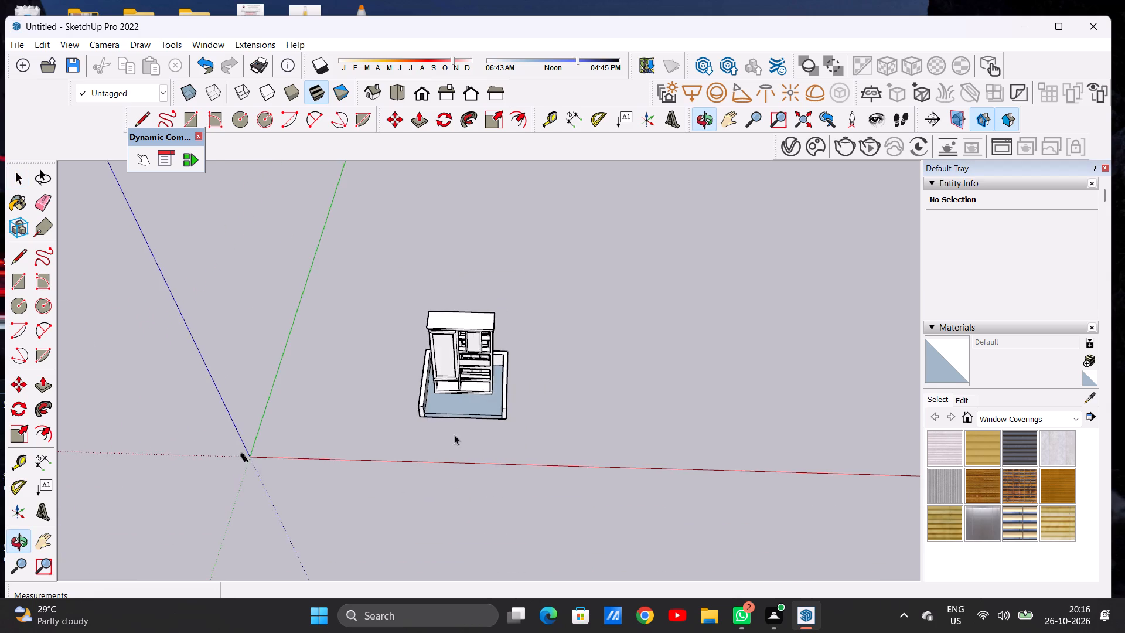
Extrude the inner front strip of the open-shelf side wall about 10' 2 5/8" along the floor's front edge as a partial front wall.
scroll(452, 423, "up", 19)
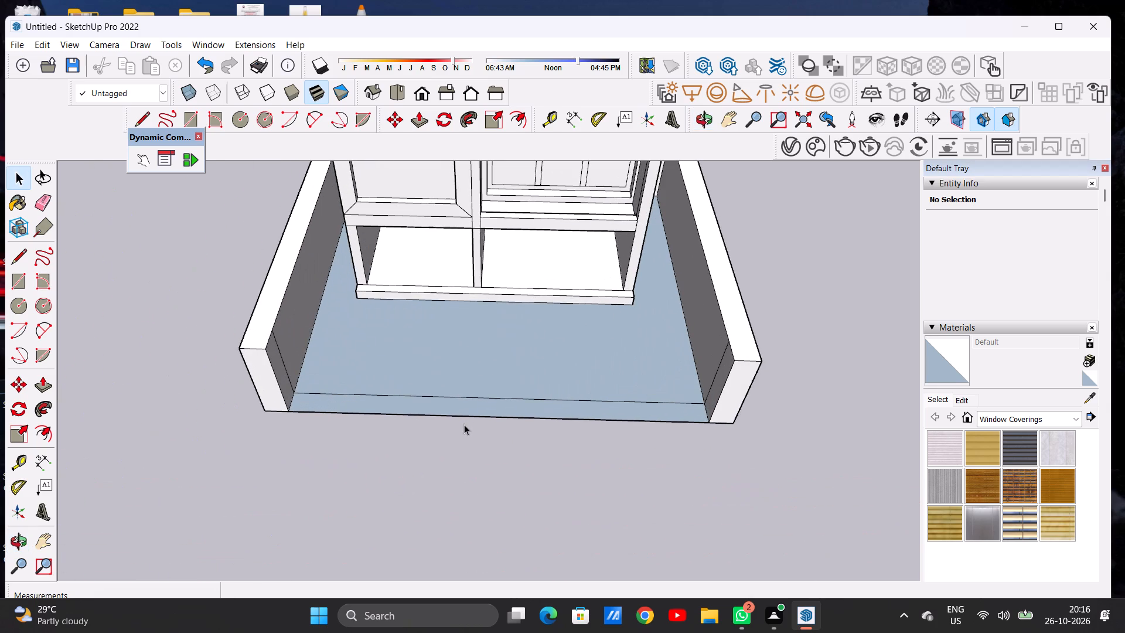
key("l")
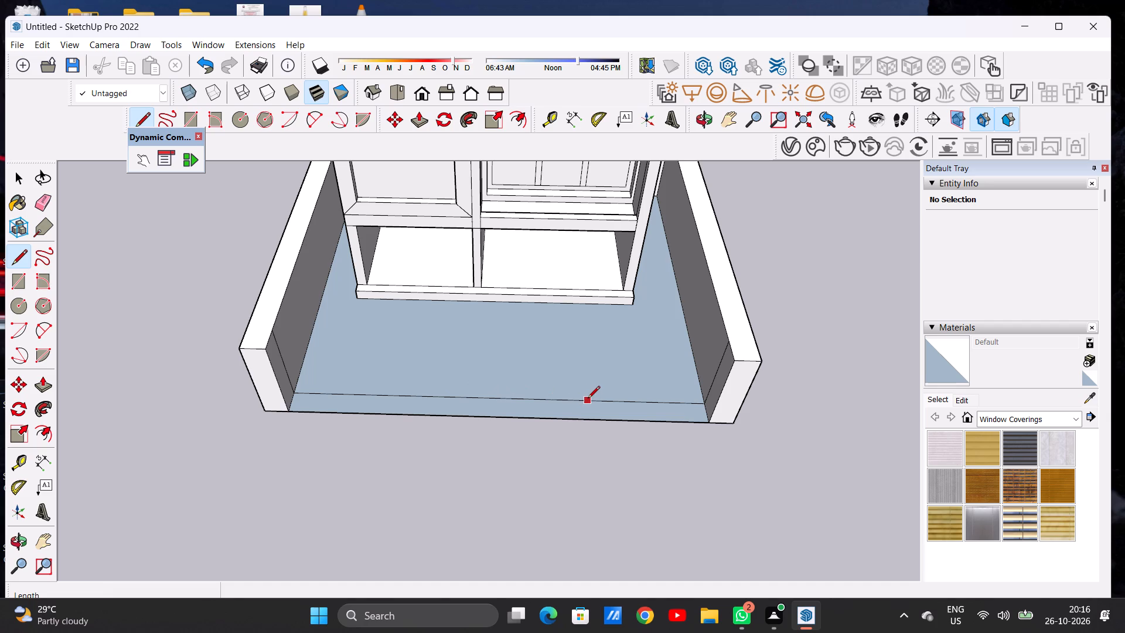
key("space")
key("p")
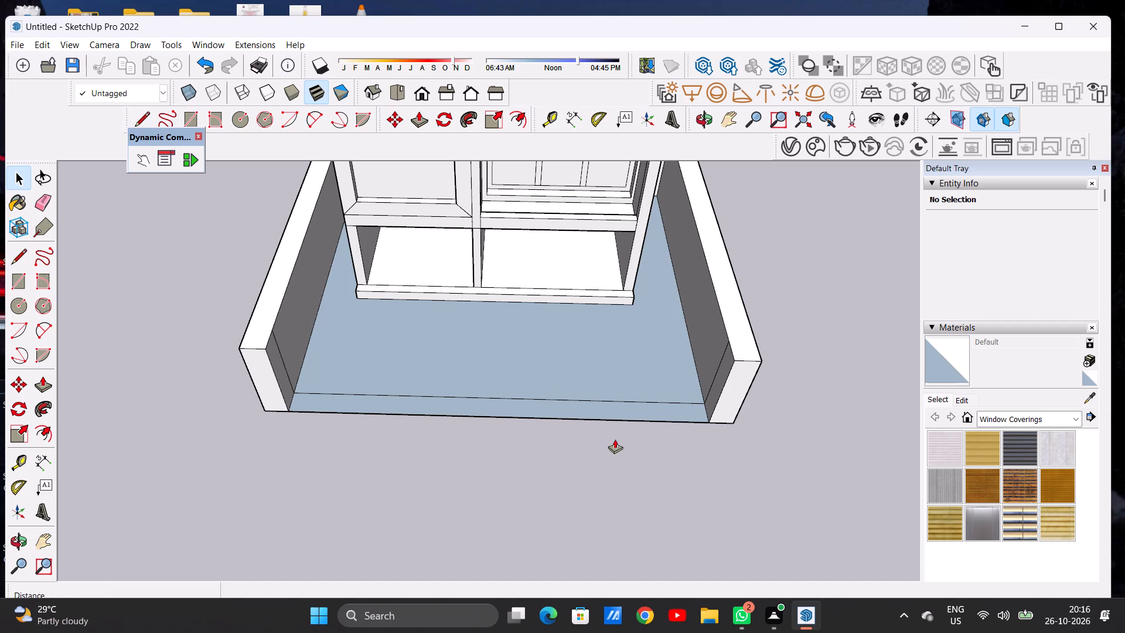
middle_click_drag(621, 430, 672, 346)
scroll(711, 316, "up", 5)
left_click(718, 318)
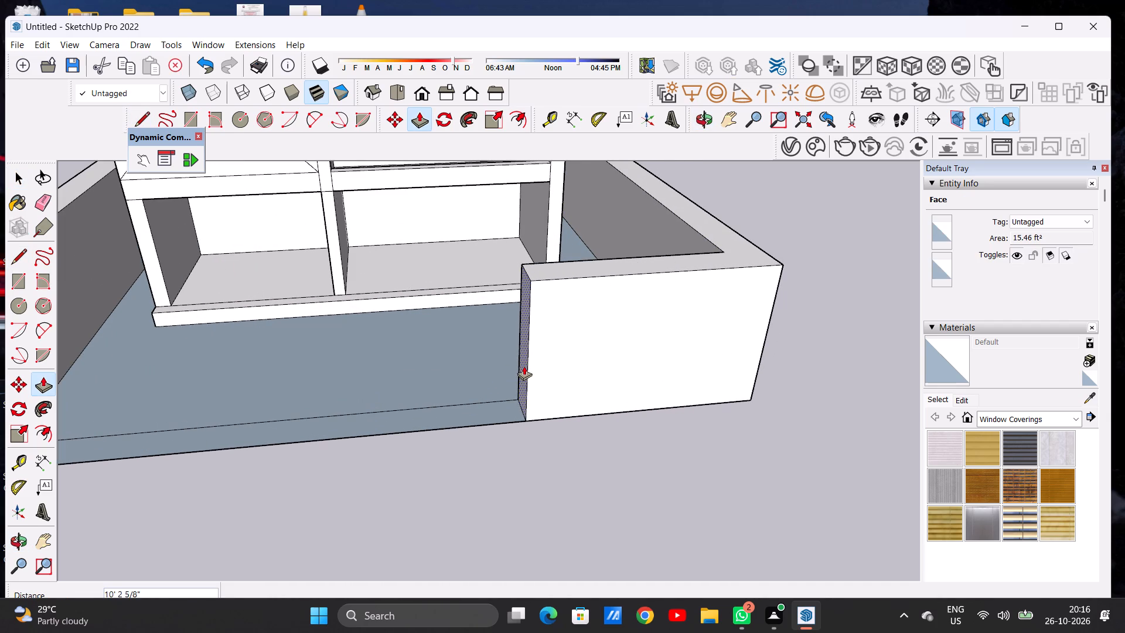
left_click(523, 366)
key("space")
Examine the partial front wall and the remaining front opening from the front, low down and above.
scroll(551, 386, "down", 5)
middle_click_drag(594, 397, 554, 390)
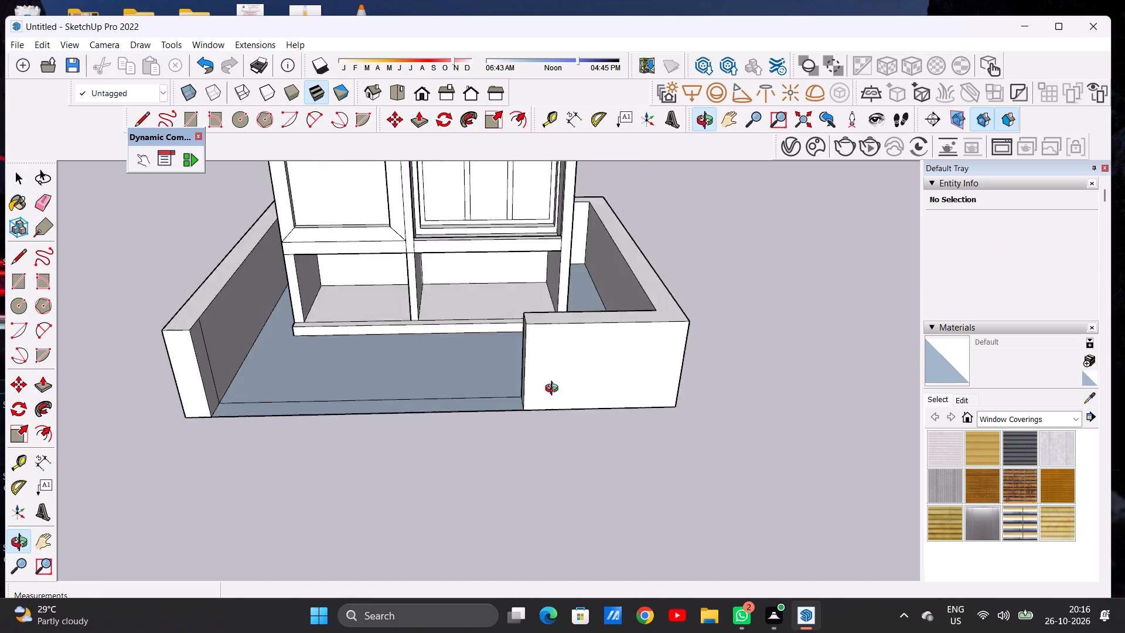
middle_click_drag(554, 390, 514, 346)
scroll(562, 387, "down", 7)
middle_click_drag(546, 394, 543, 342)
scroll(542, 342, "up", 6)
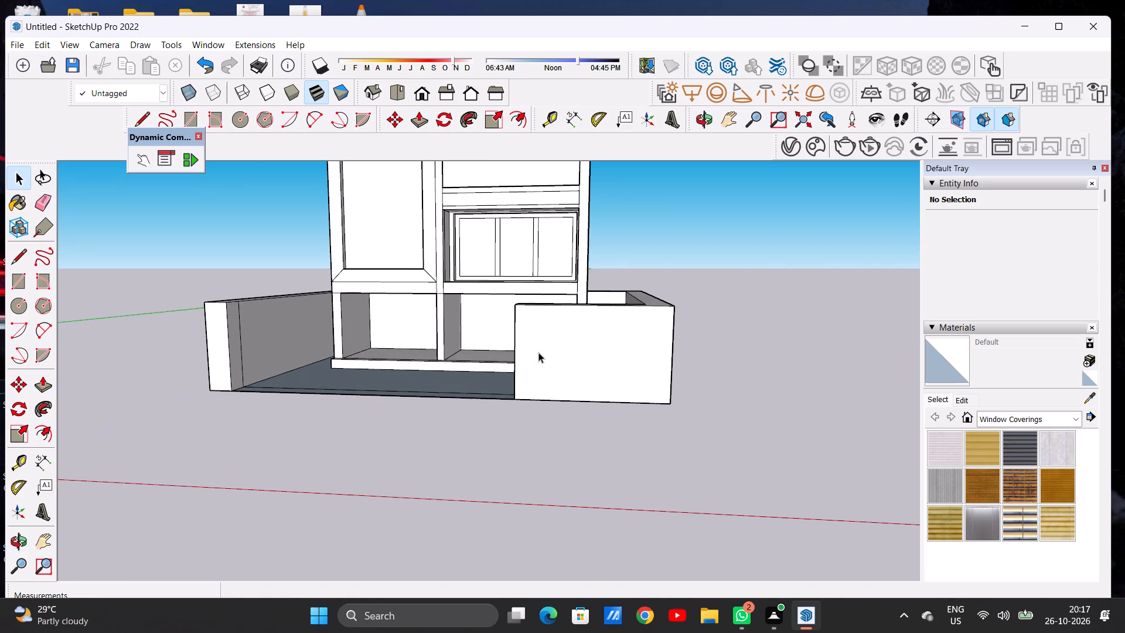
middle_click_drag(533, 358, 554, 464)
scroll(610, 393, "down", 6)
scroll(558, 411, "up", 1)
middle_click_drag(557, 427, 557, 482)
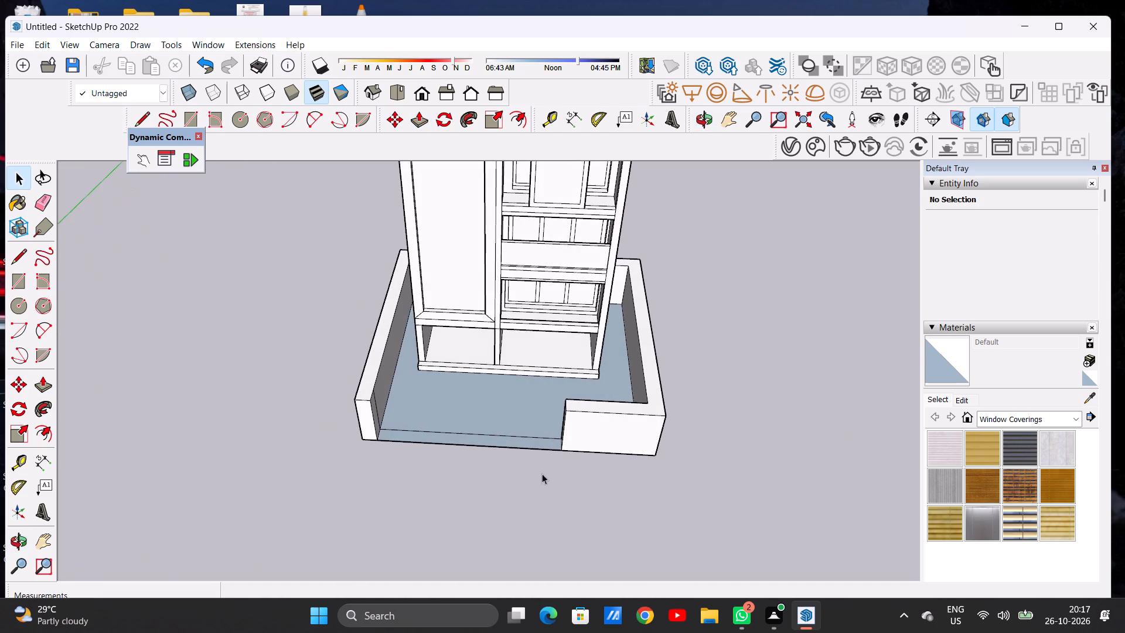
middle_click_drag(509, 458, 527, 491)
scroll(540, 448, "up", 4)
middle_click_drag(540, 445, 533, 457)
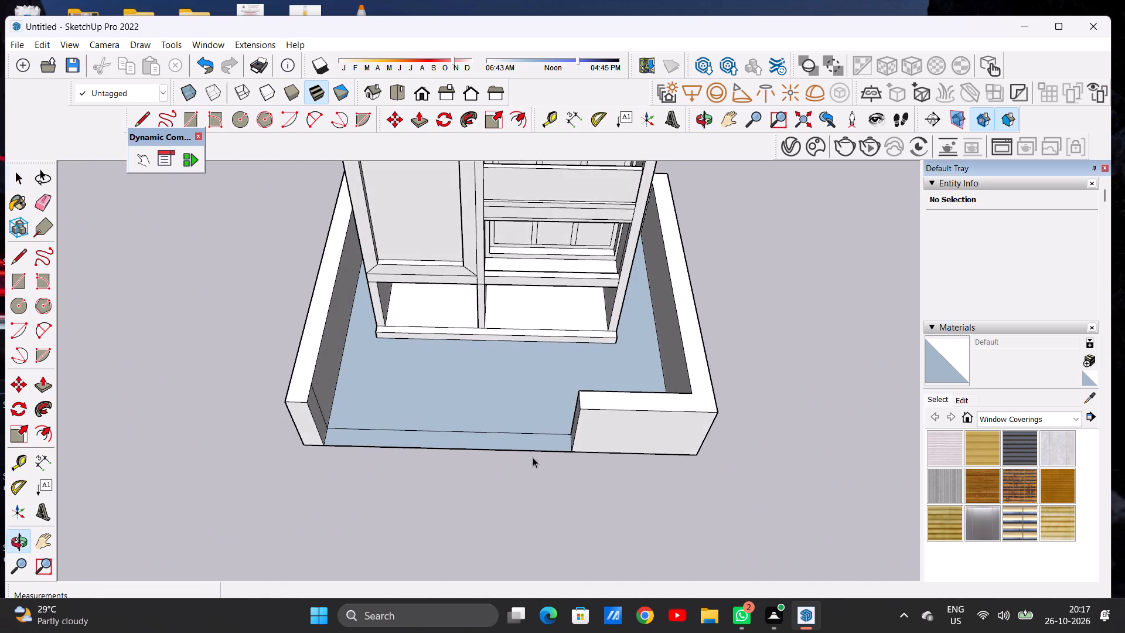
scroll(538, 453, "up", 4)
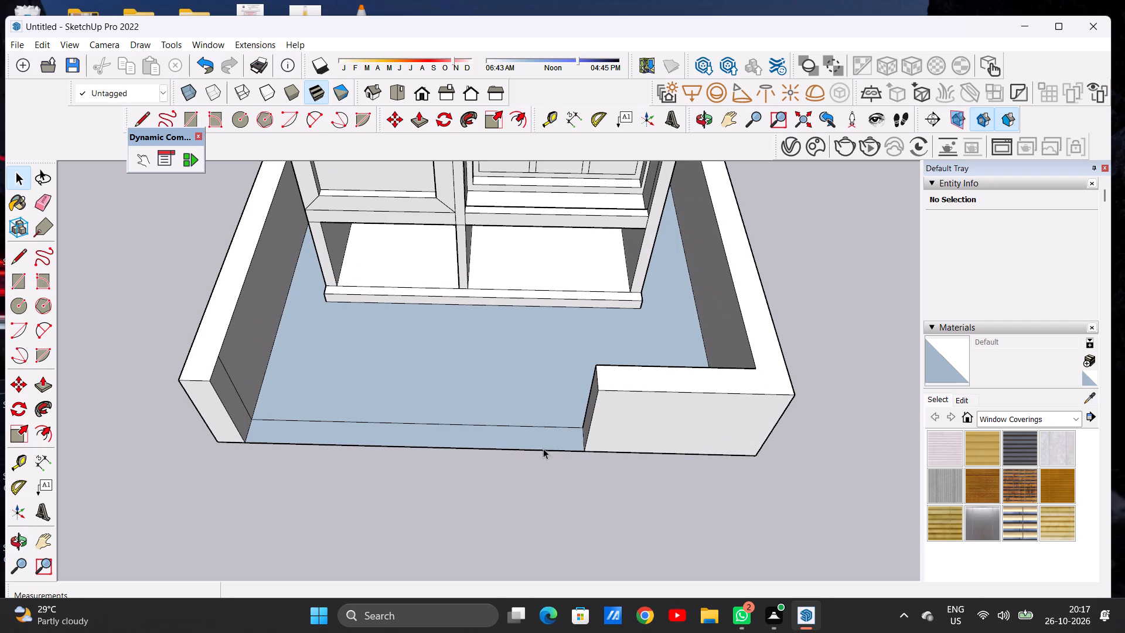
scroll(560, 411, "down", 6)
middle_click_drag(548, 427, 554, 342)
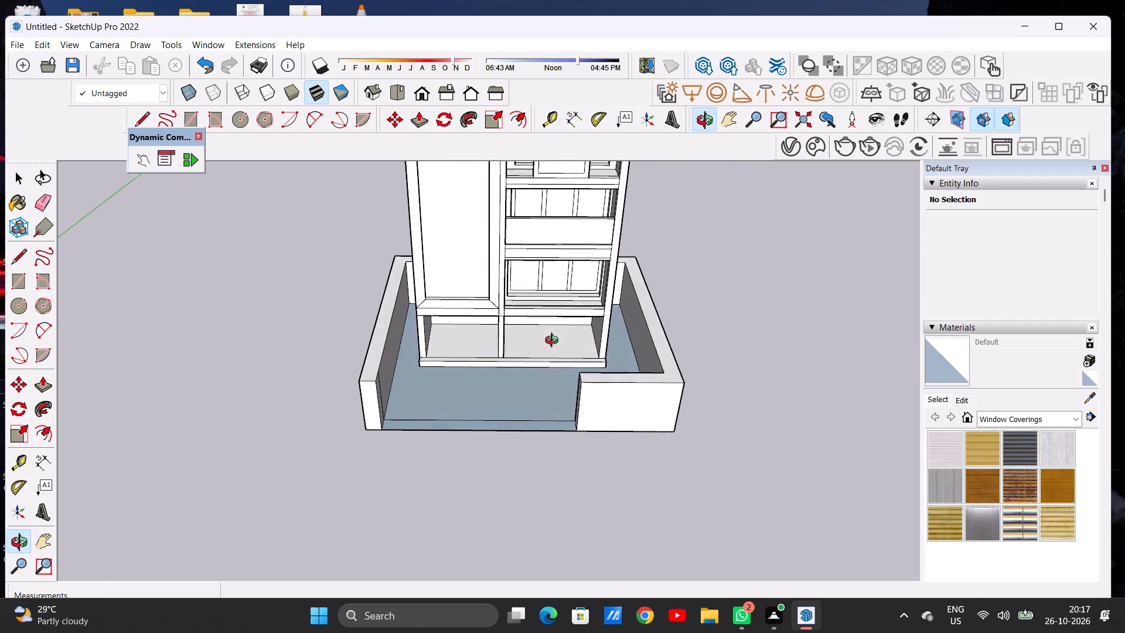
middle_click_drag(554, 342, 558, 330)
scroll(565, 377, "up", 4)
middle_click_drag(562, 445, 575, 347)
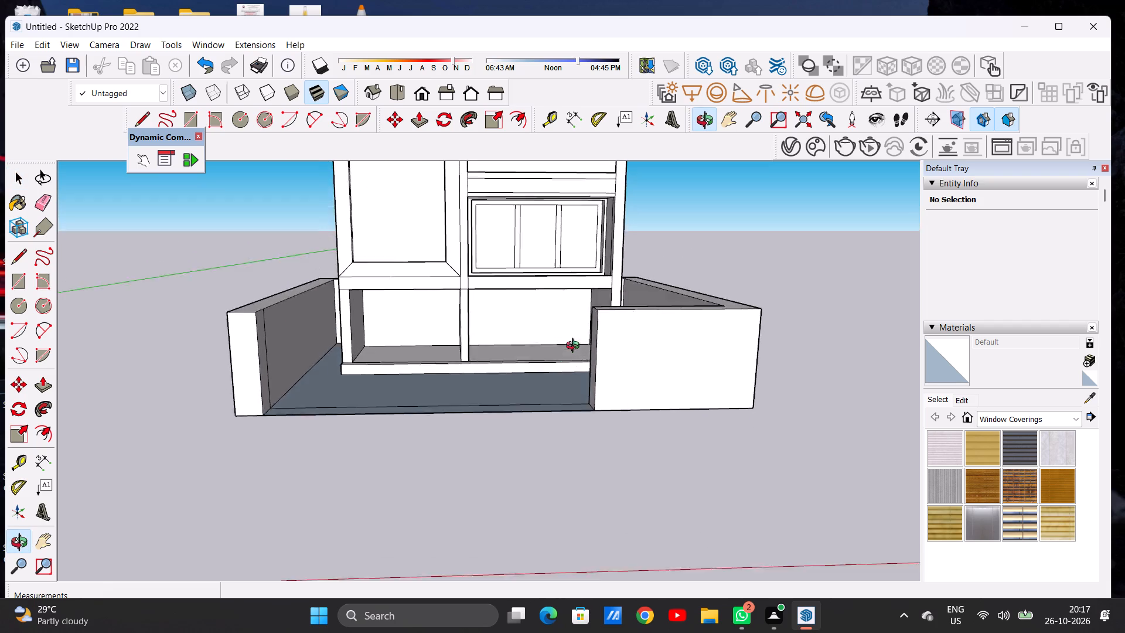
middle_click_drag(575, 347, 581, 336)
Draw a line about 2' 3/16" long across the partial front wall's end face, just below its top edge.
scroll(596, 307, "up", 1)
key("l")
middle_click_drag(572, 344, 608, 356)
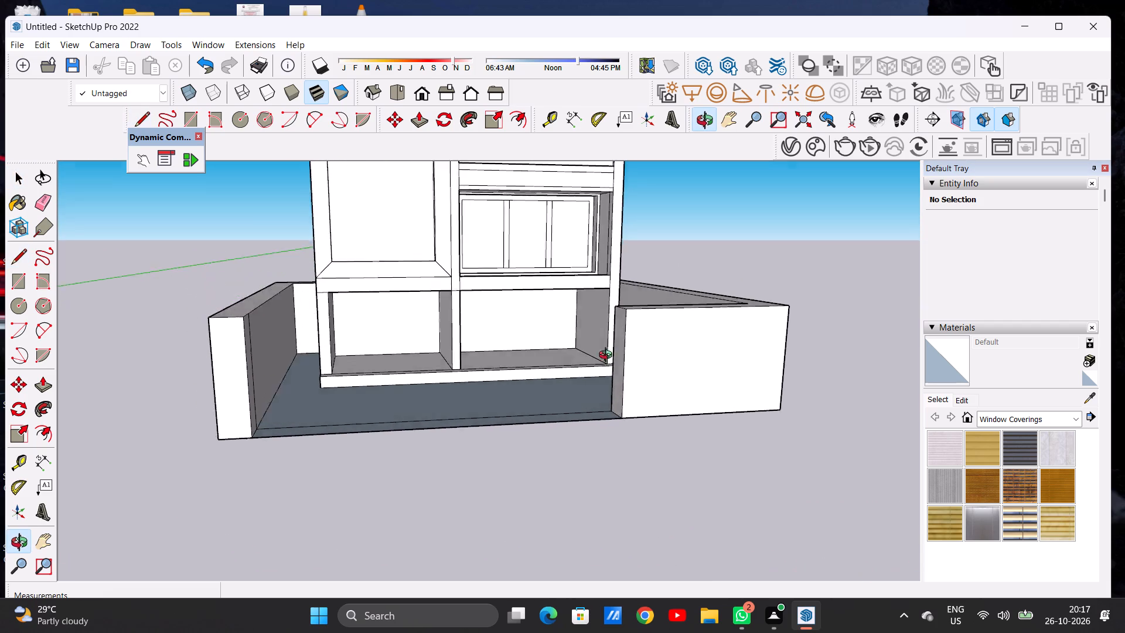
middle_click_drag(608, 356, 705, 375)
scroll(655, 311, "up", 10)
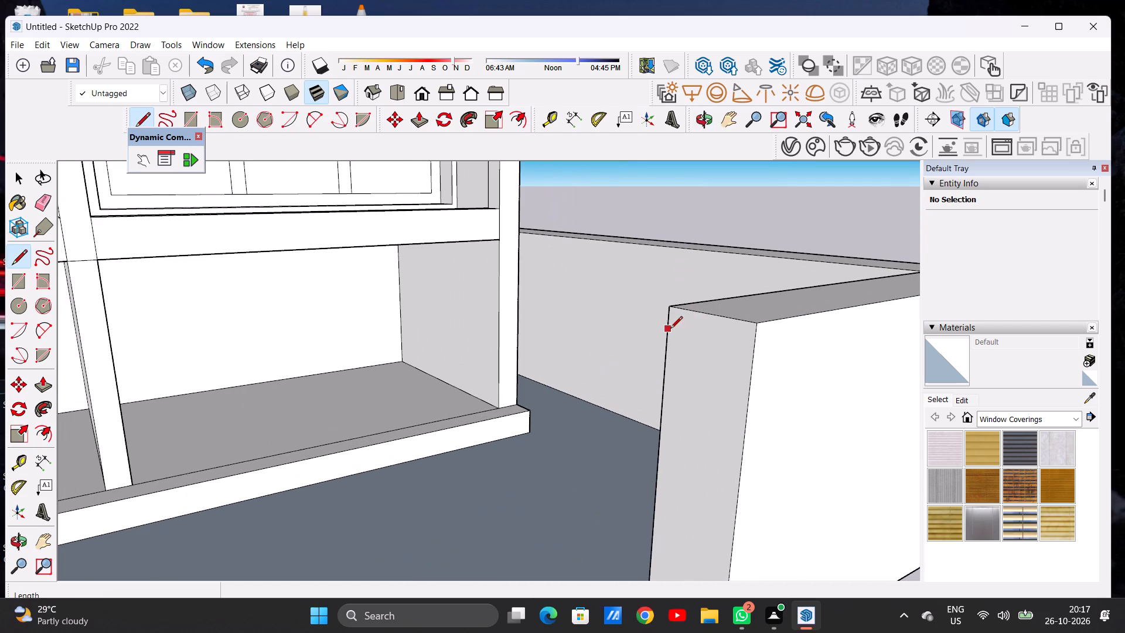
left_click(664, 331)
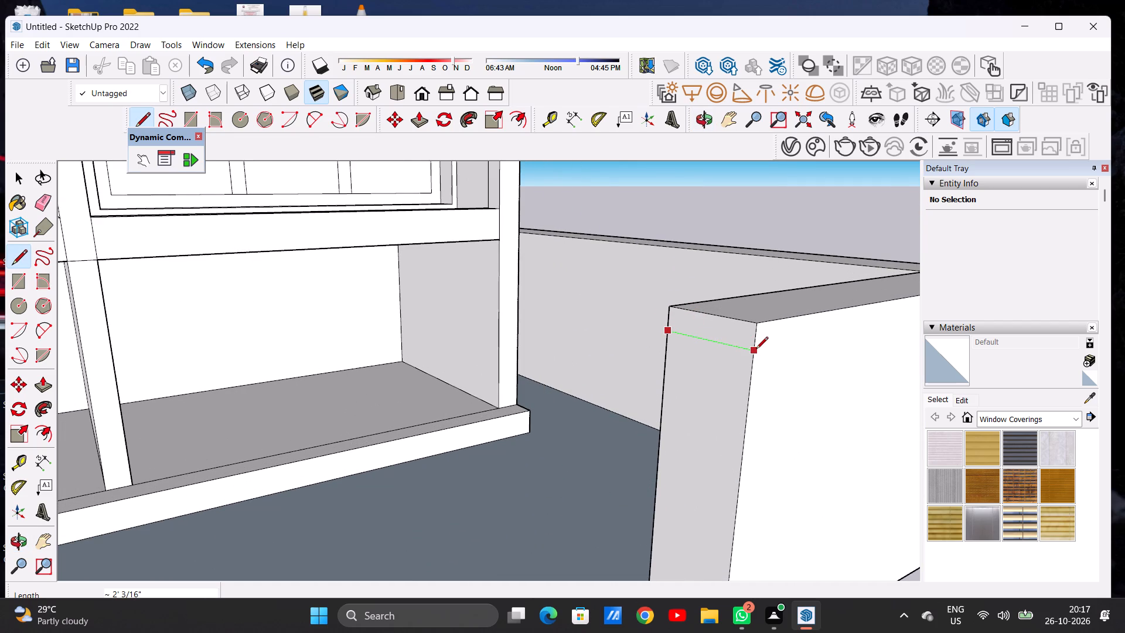
left_click(752, 350)
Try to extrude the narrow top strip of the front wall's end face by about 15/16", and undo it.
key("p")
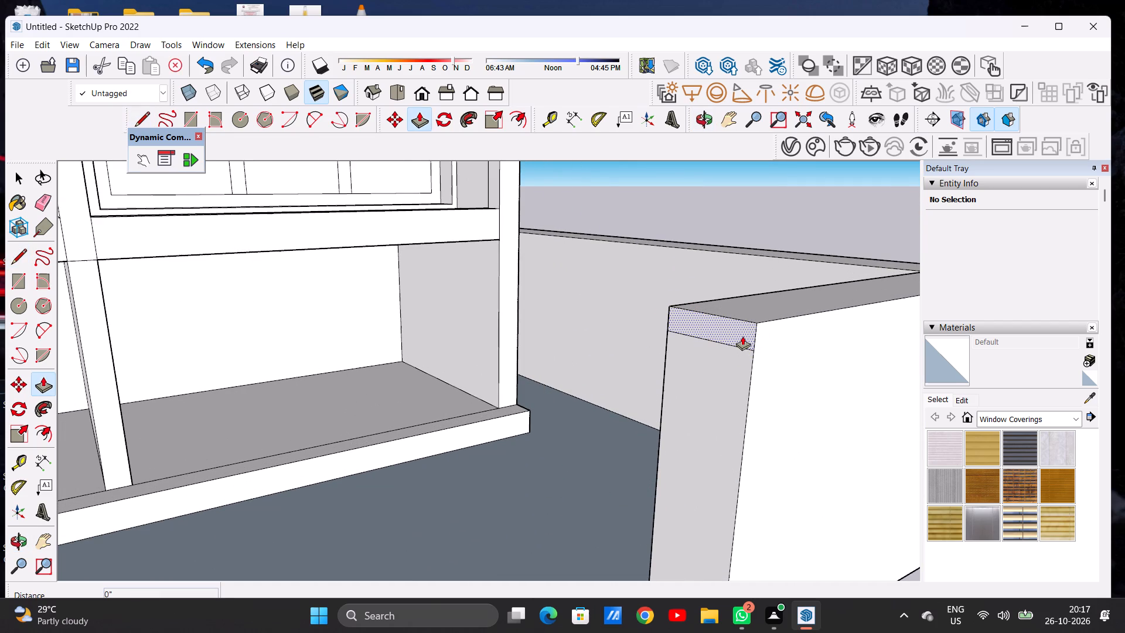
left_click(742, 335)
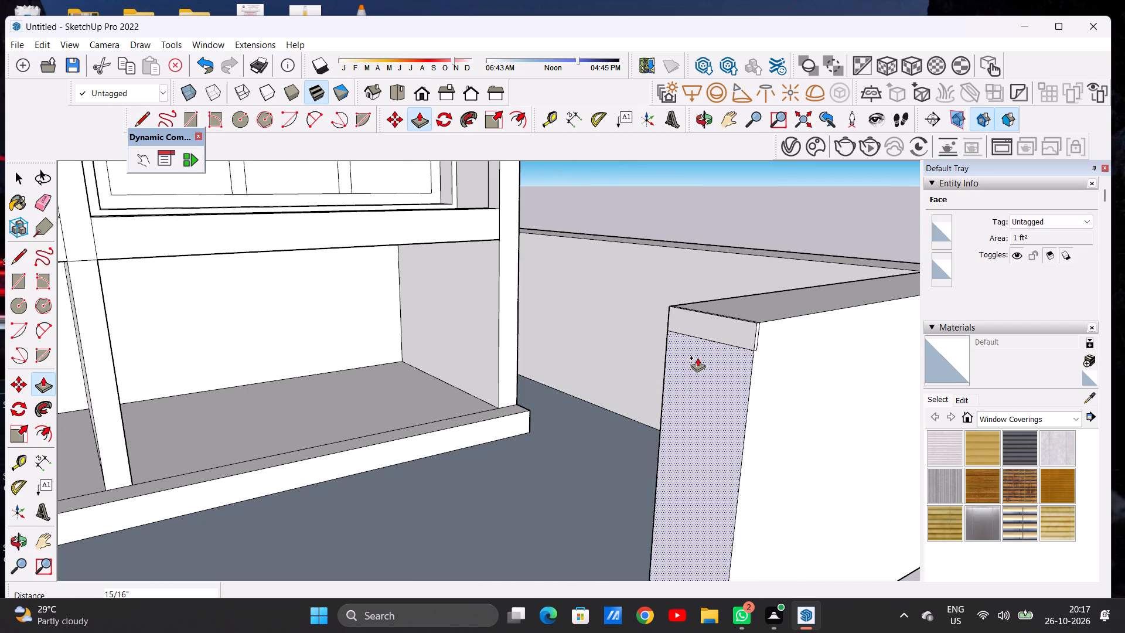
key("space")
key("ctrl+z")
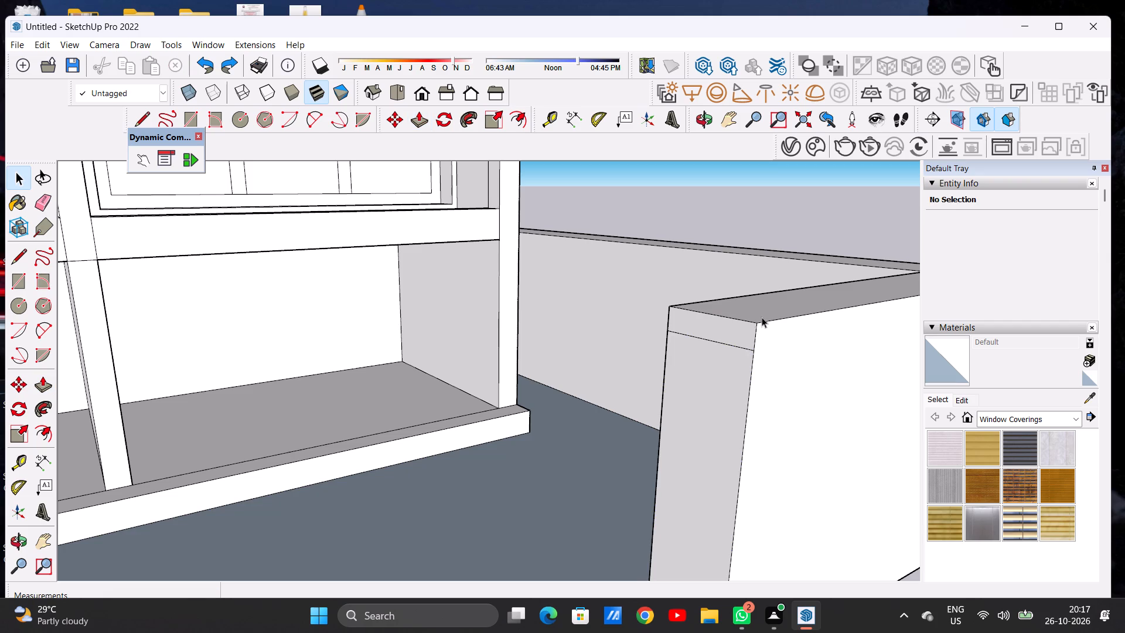
Extrude the narrow top strip of the partial front wall's end face about 24' 9" across the opening to the opposite side wall.
key("p")
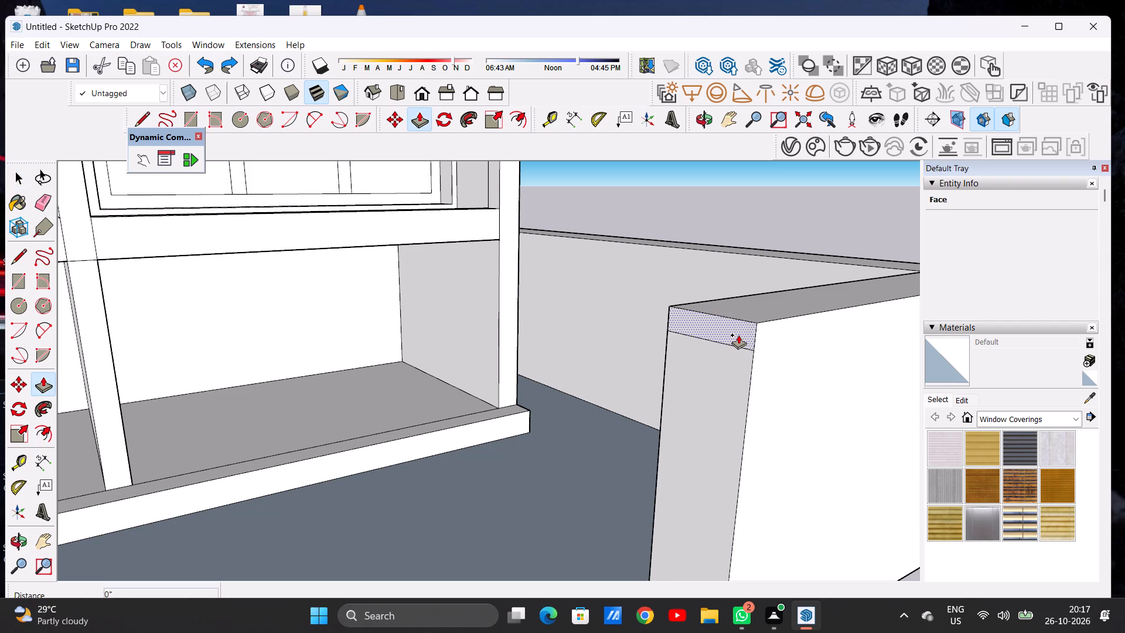
left_click(738, 335)
scroll(635, 392, "down", 11)
scroll(484, 409, "down", 3)
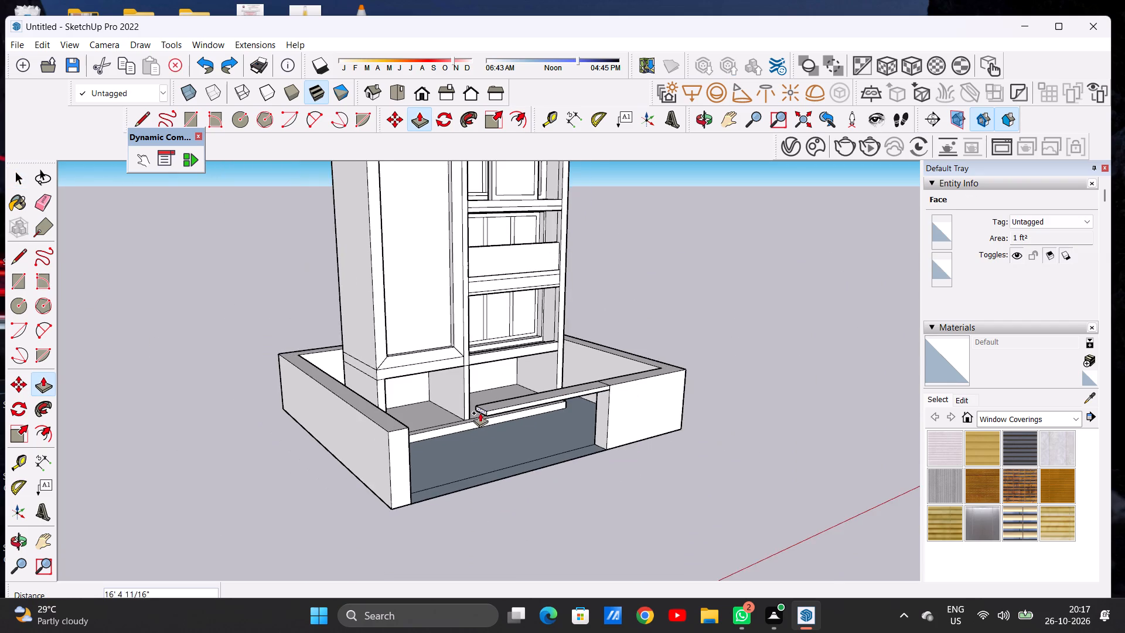
middle_click_drag(417, 414, 386, 404)
scroll(386, 416, "up", 7)
middle_click_drag(400, 417, 336, 385)
scroll(283, 374, "up", 6)
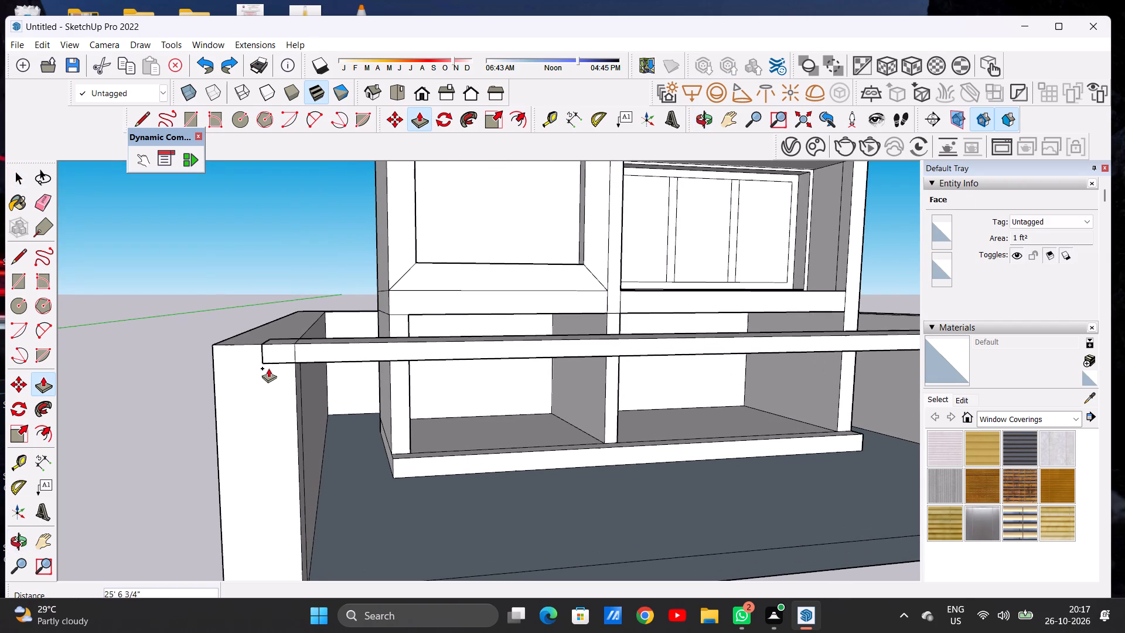
scroll(296, 353, "up", 1)
scroll(296, 353, "down", 1)
scroll(296, 353, "up", 5)
left_click(296, 342)
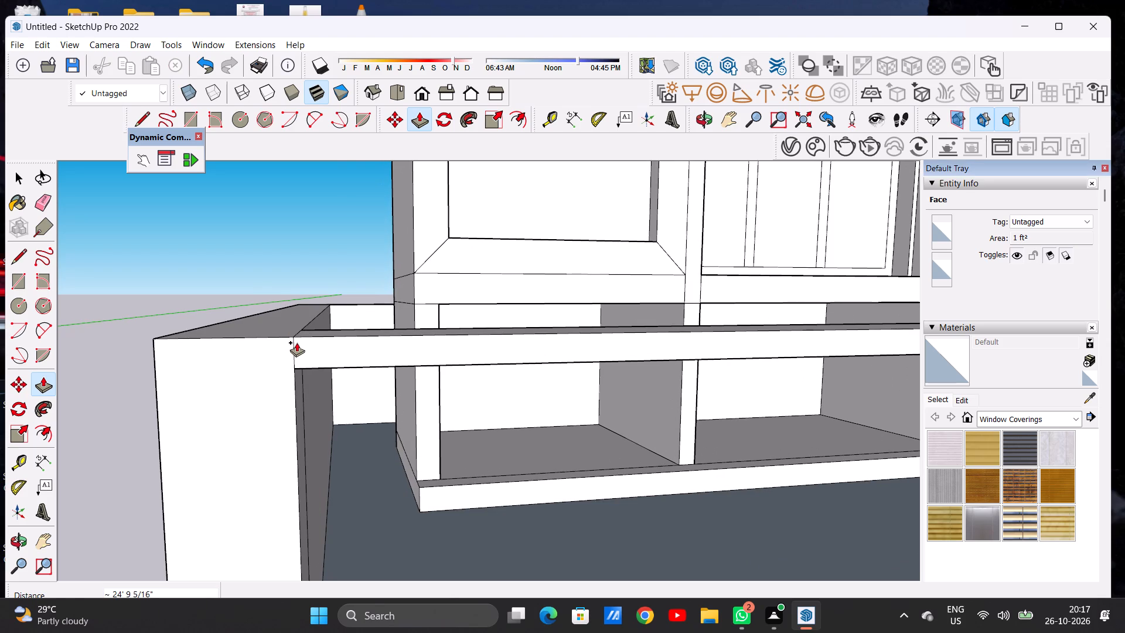
key("space")
Draw a line about 2' 3/16" long across the floor's front edge strip, partway along the front opening.
scroll(337, 380, "down", 2)
scroll(339, 382, "up", 1)
scroll(339, 382, "down", 15)
middle_click_drag(400, 395, 373, 373)
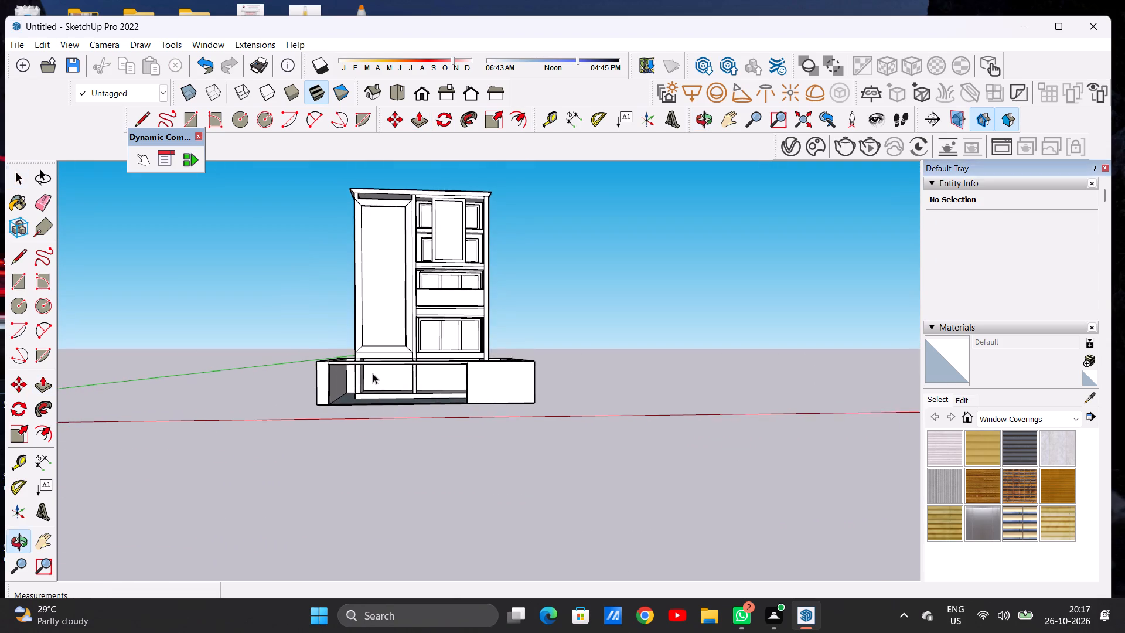
scroll(377, 373, "up", 7)
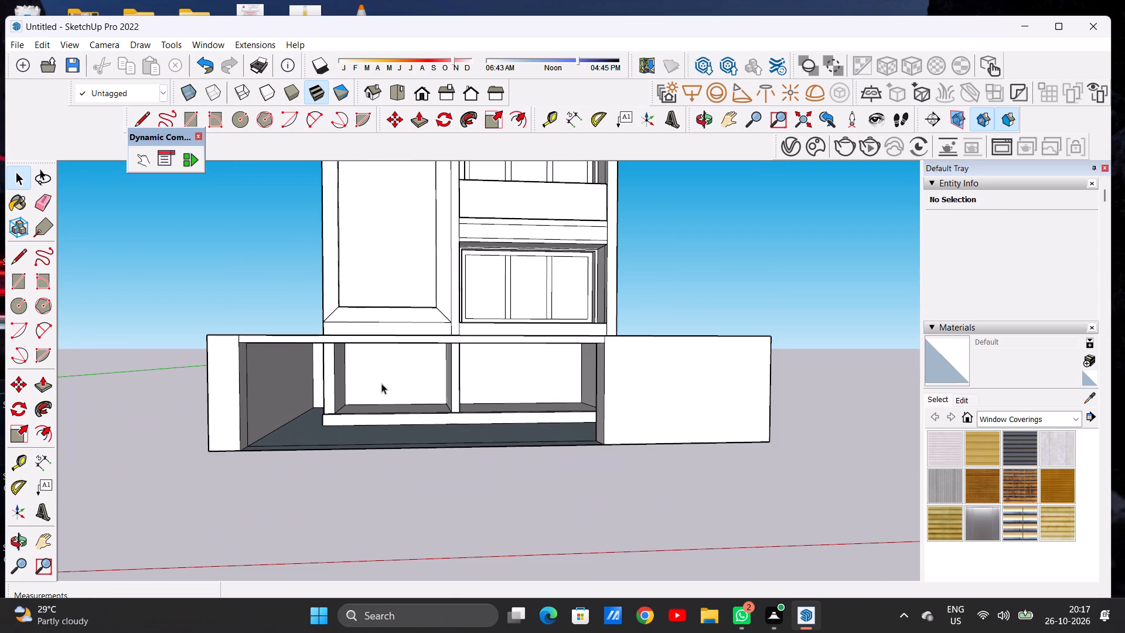
scroll(411, 381, "down", 7)
middle_click_drag(410, 377, 415, 402)
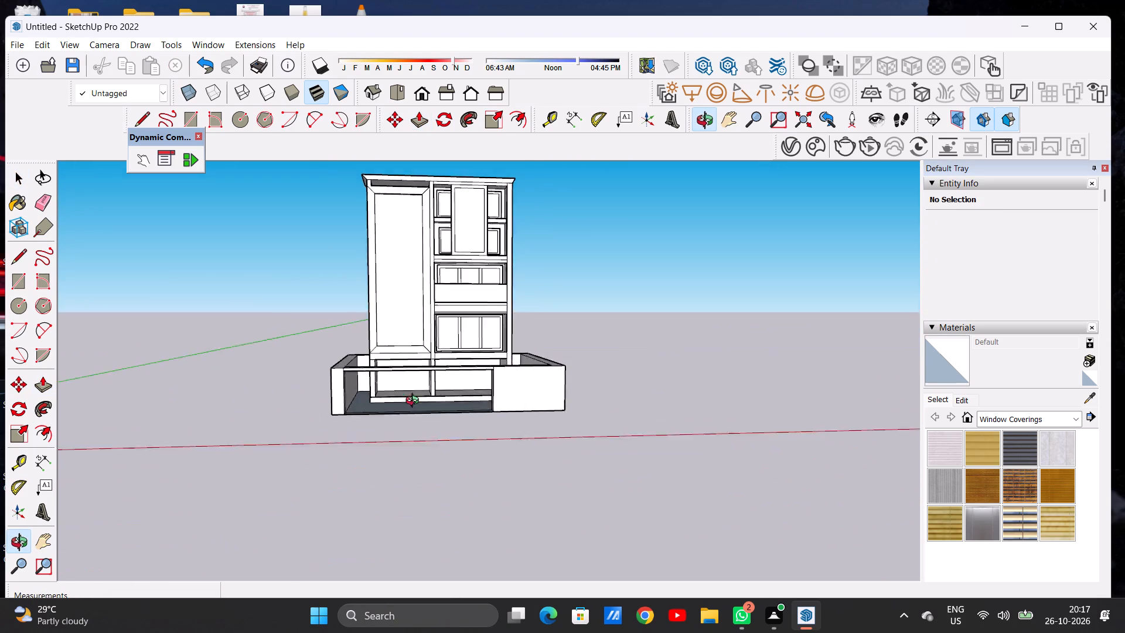
middle_click_drag(415, 402, 386, 485)
scroll(417, 444, "up", 4)
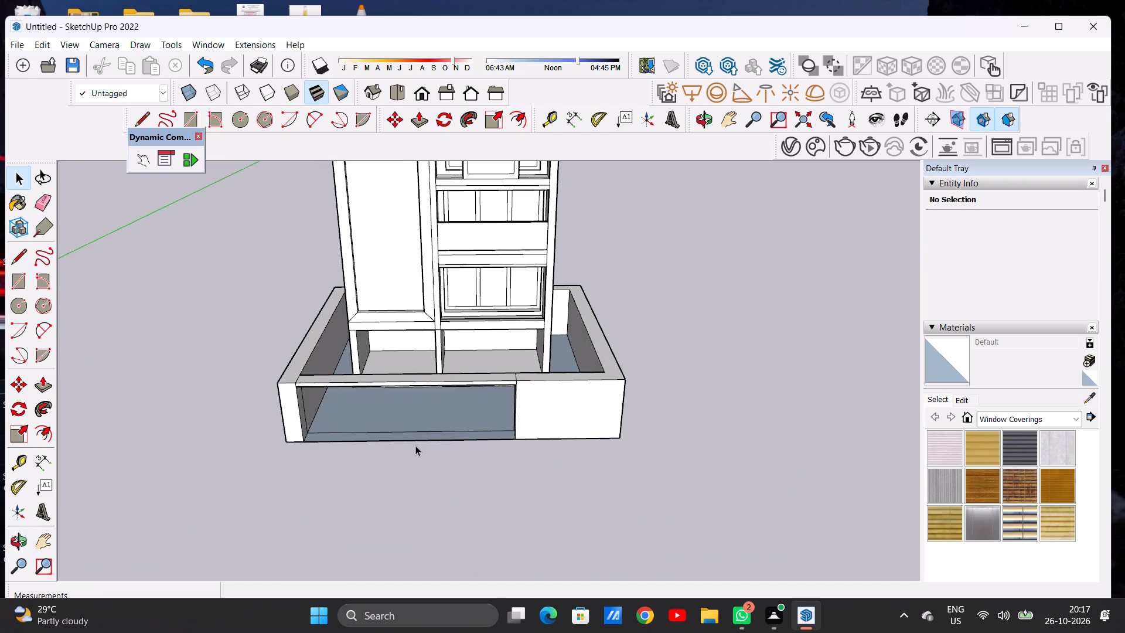
key("l")
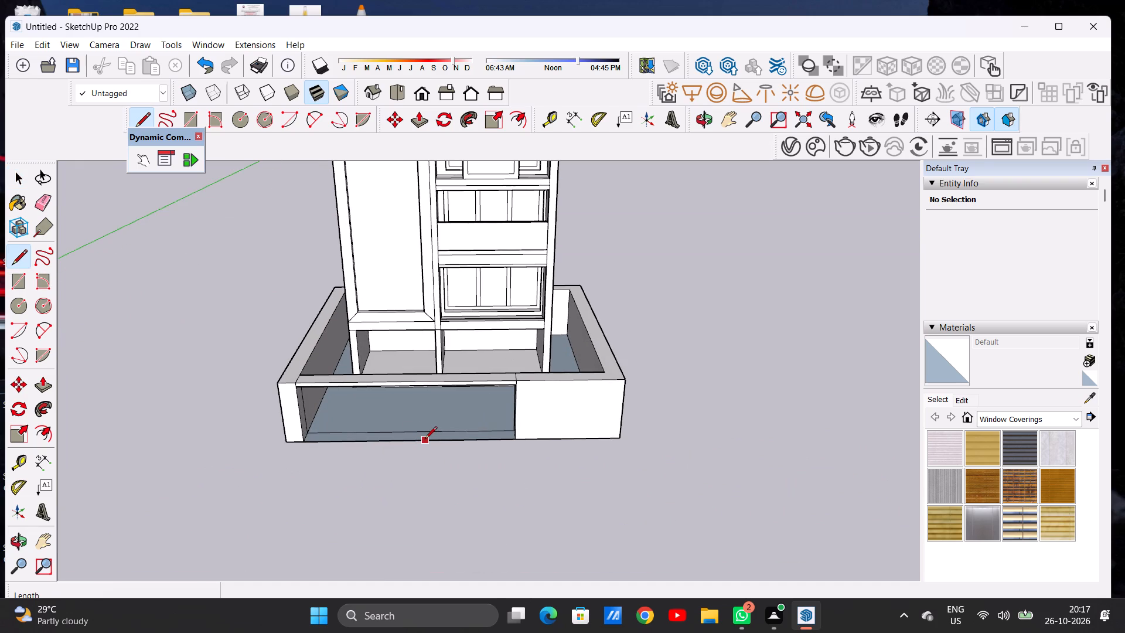
left_click(430, 441)
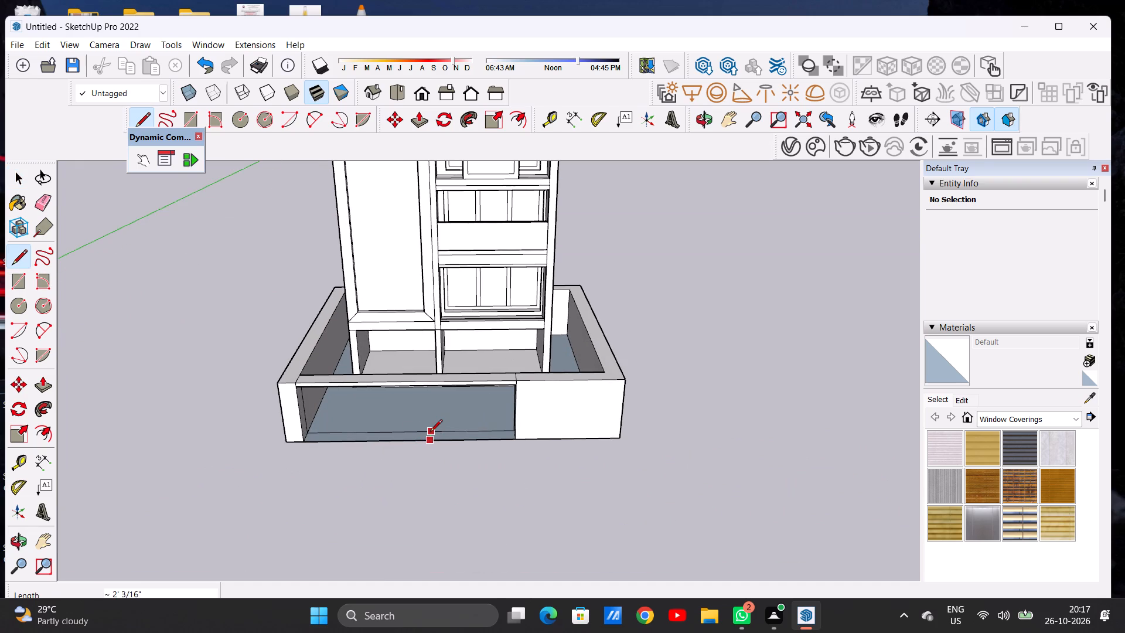
scroll(430, 433, "up", 6)
left_click(430, 433)
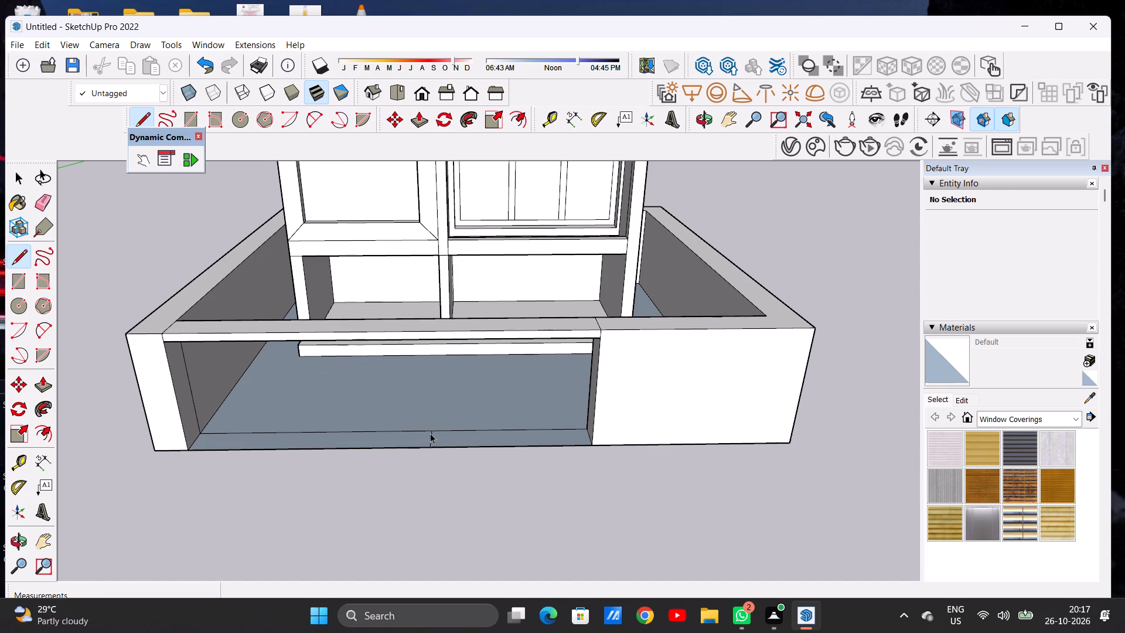
key("space")
Extrude the floor's front strip beside the cabinet's tall-door side upward about 6' 11 3/16", close beneath the top beam.
scroll(492, 478, "down", 5)
middle_click_drag(512, 477, 500, 463)
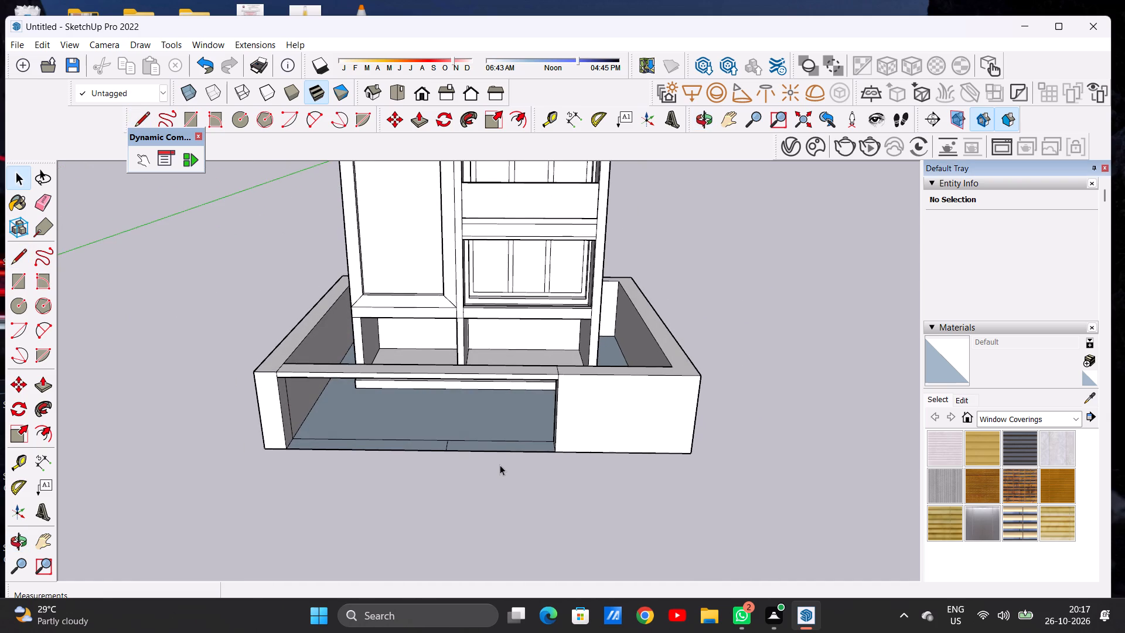
key("p")
scroll(433, 453, "up", 12)
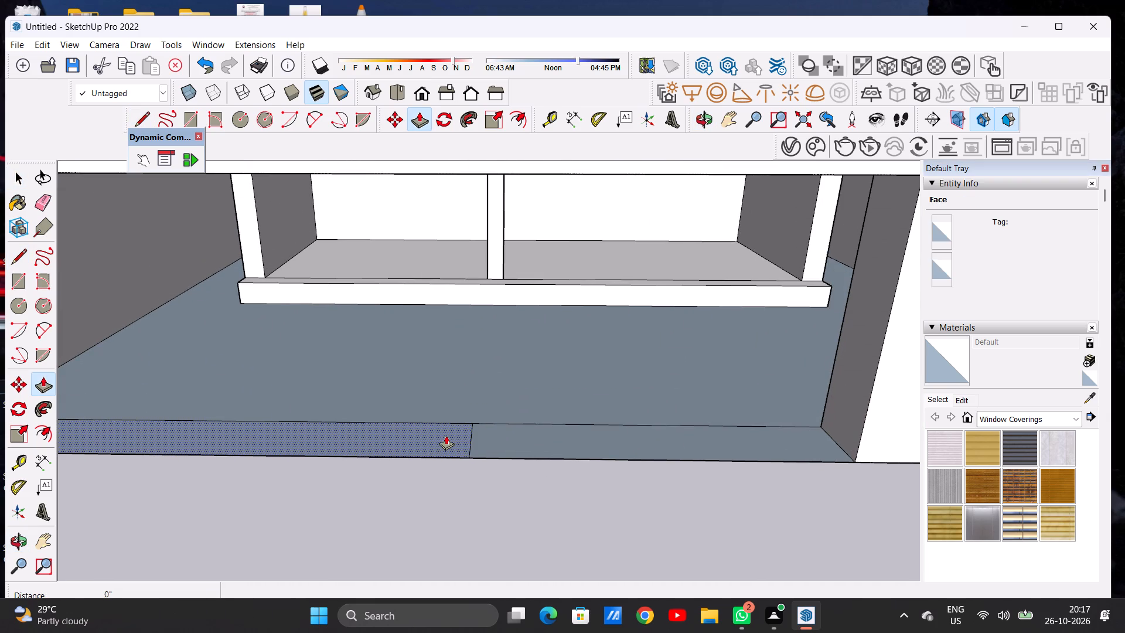
left_click(446, 435)
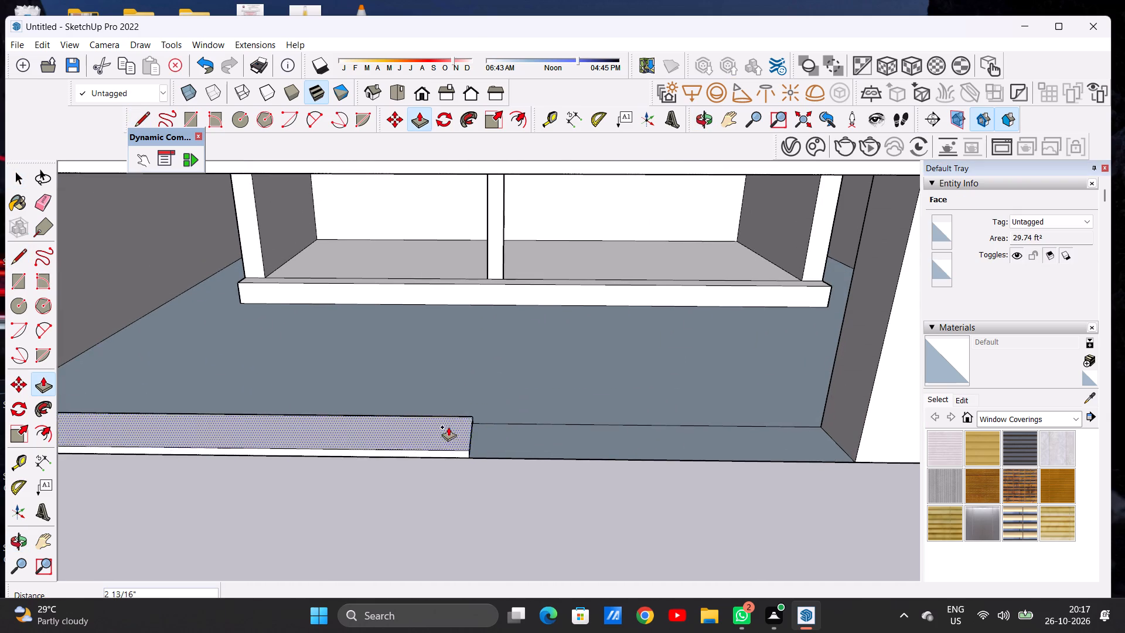
scroll(451, 418, "down", 13)
scroll(456, 387, "up", 7)
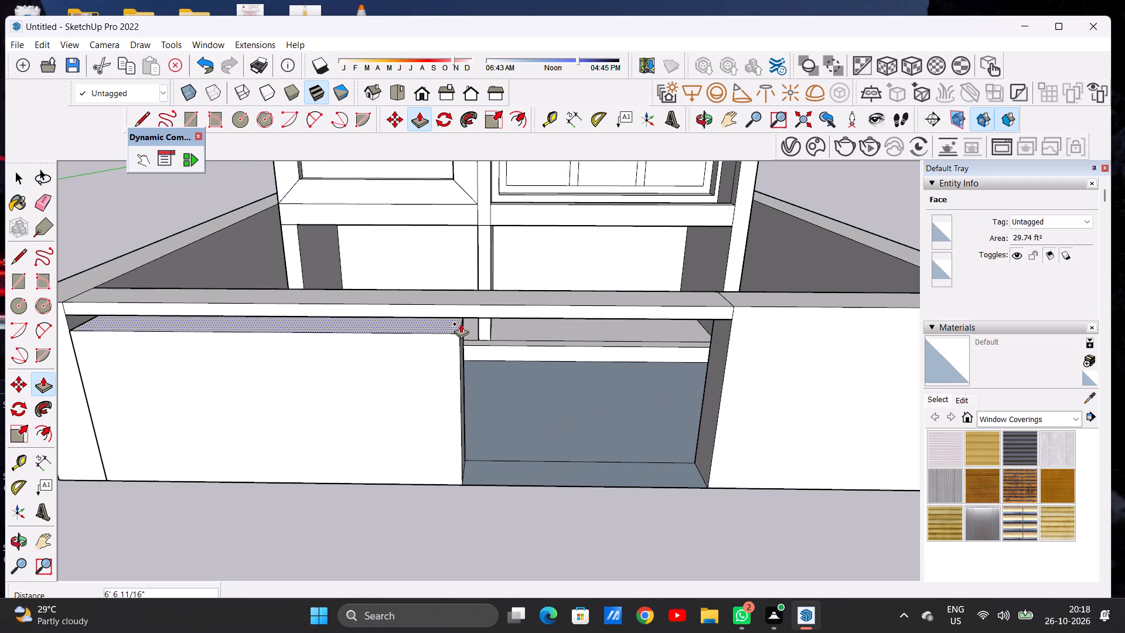
scroll(464, 365, "down", 4)
middle_click_drag(467, 369, 464, 316)
scroll(444, 309, "up", 5)
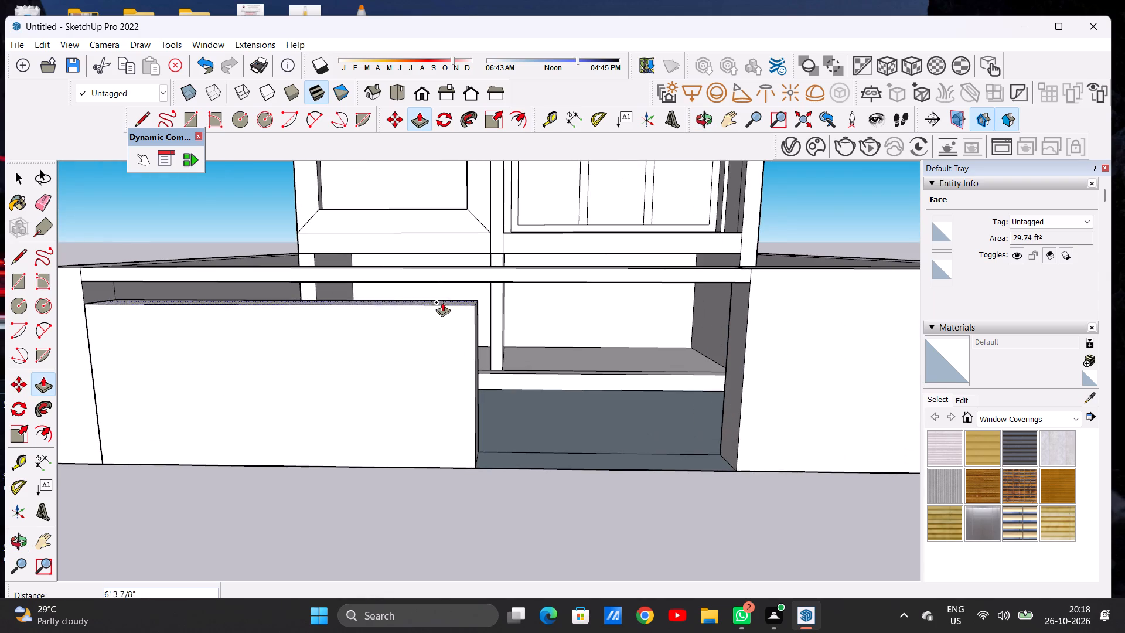
left_click(452, 287)
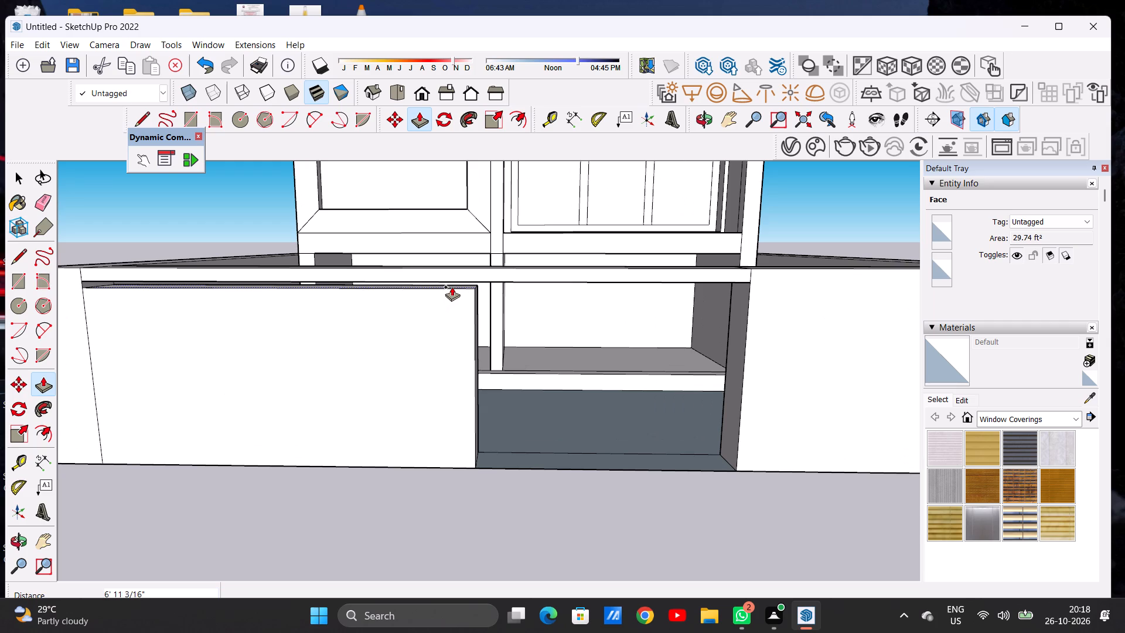
key("space")
Draw an inset panel outline on the new front wall block, about 12' 1 11/16" wide and 6' 1/4" tall, open along the bottom edge.
scroll(497, 332, "down", 8)
middle_click_drag(430, 359, 425, 332)
scroll(445, 329, "up", 6)
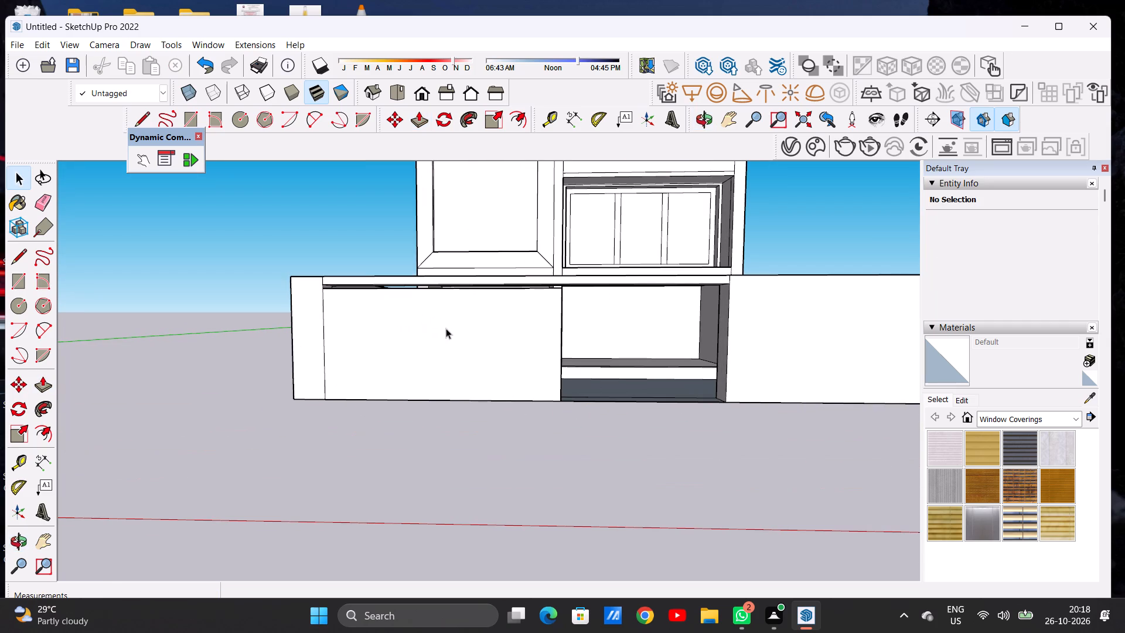
key("l")
scroll(377, 364, "up", 5)
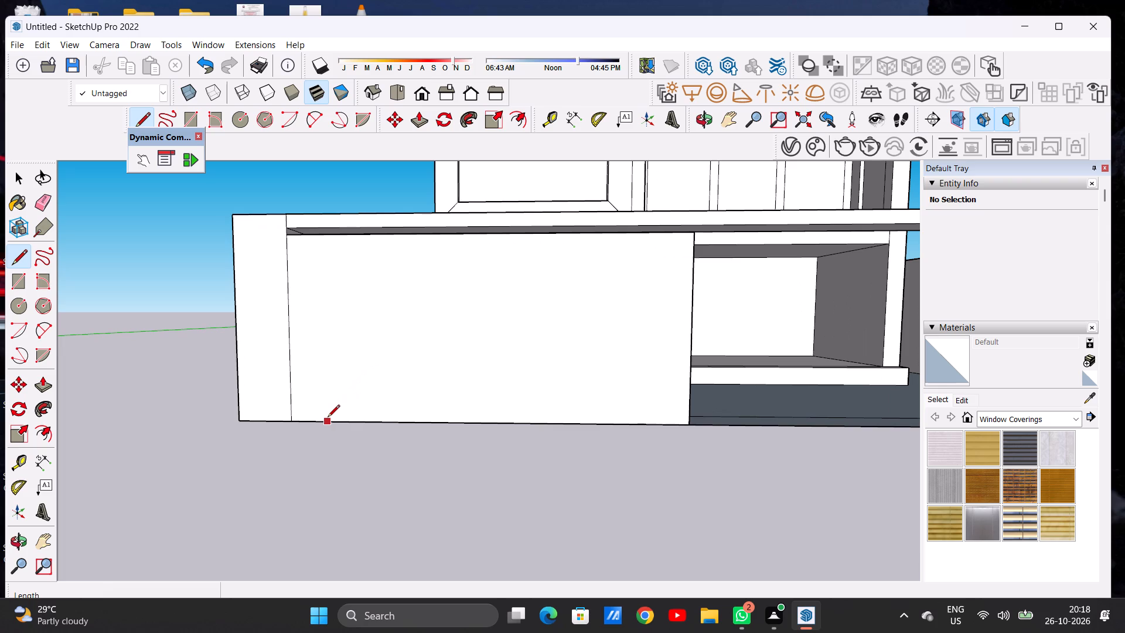
left_click(325, 421)
left_click(319, 260)
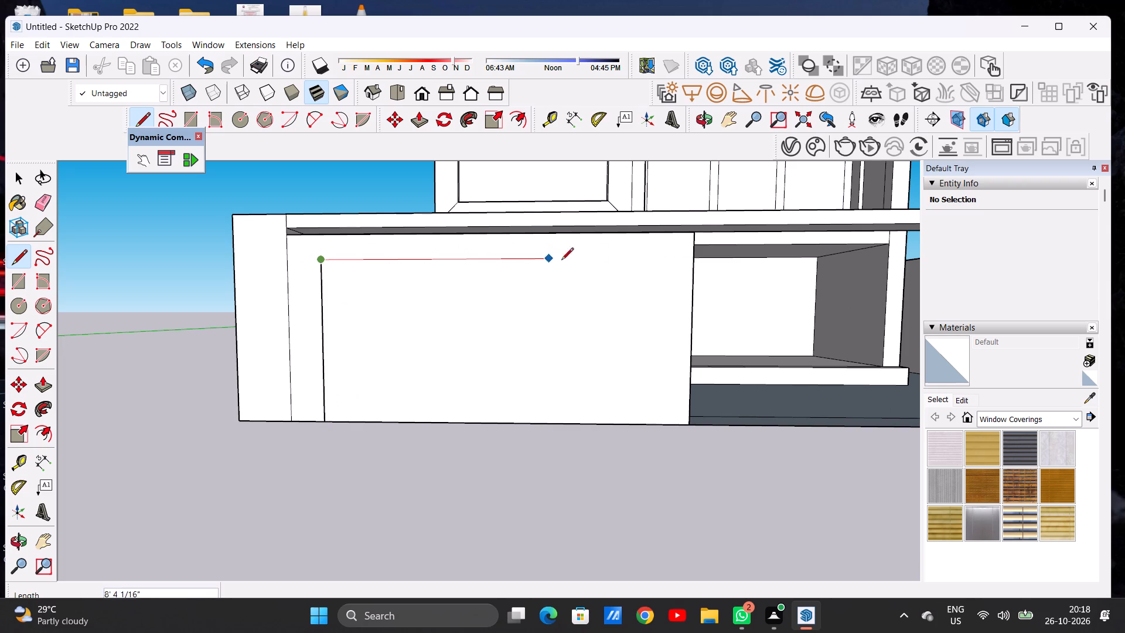
left_click(655, 259)
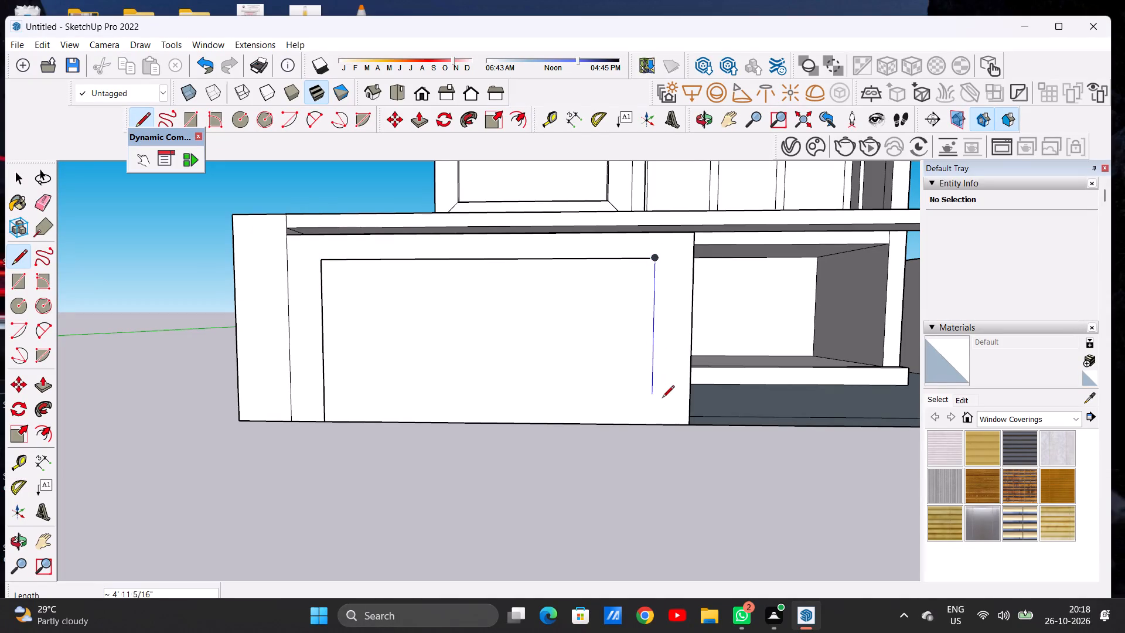
left_click(655, 424)
key("space")
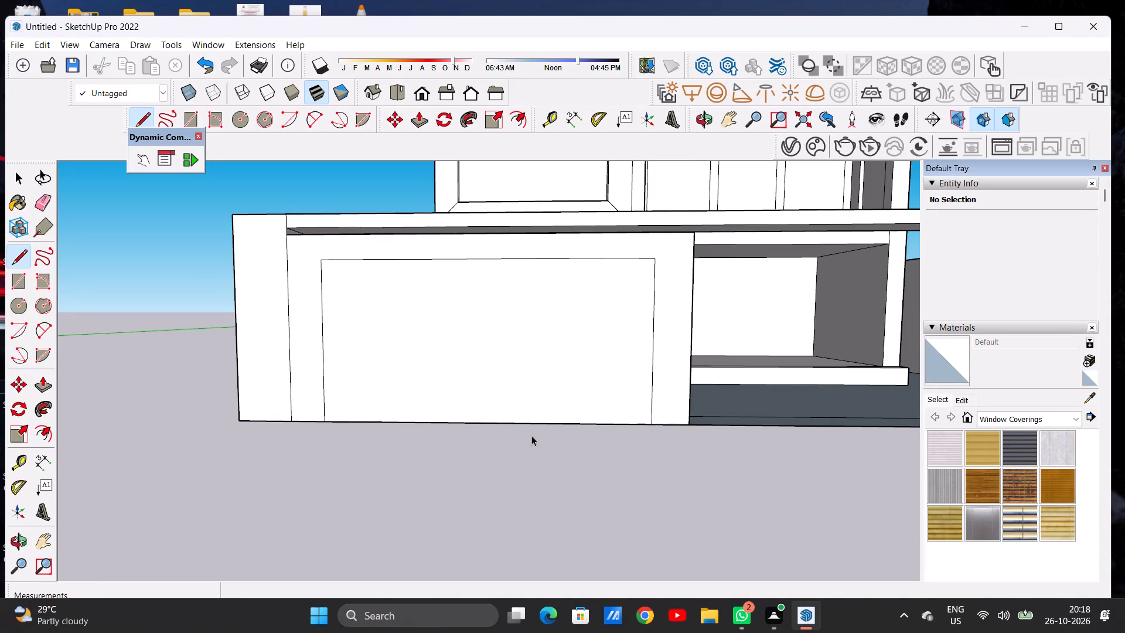
Push the outlined panel on the front wall block inward about 1' 2 7/16".
scroll(505, 442, "down", 5)
middle_click_drag(601, 410, 655, 409)
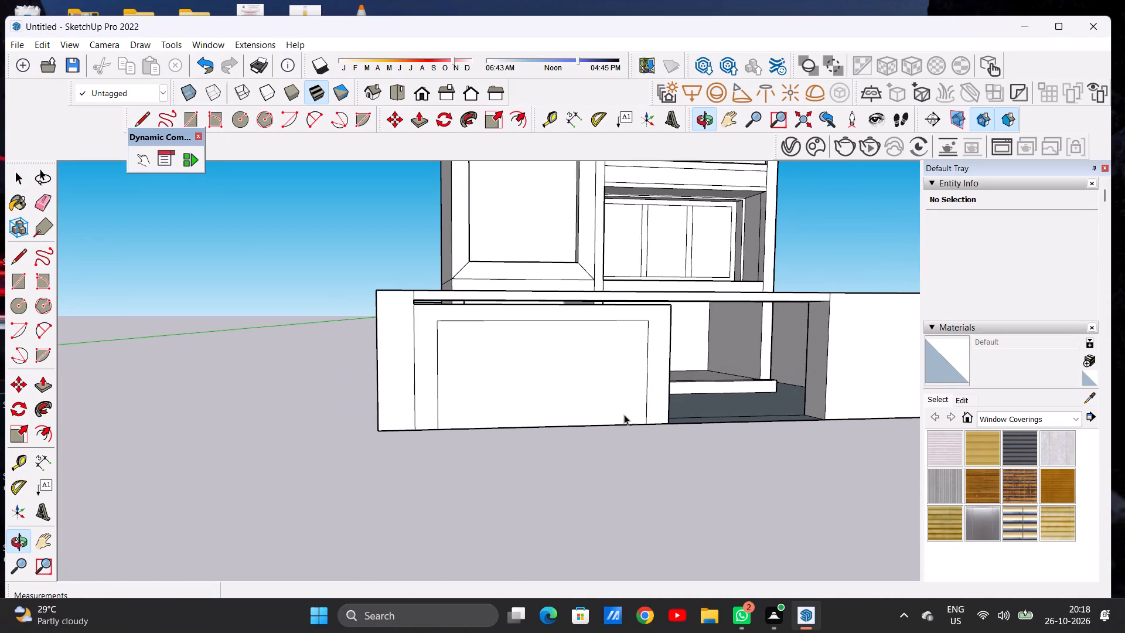
scroll(493, 437, "down", 3)
middle_click_drag(429, 452, 554, 471)
scroll(561, 401, "up", 4)
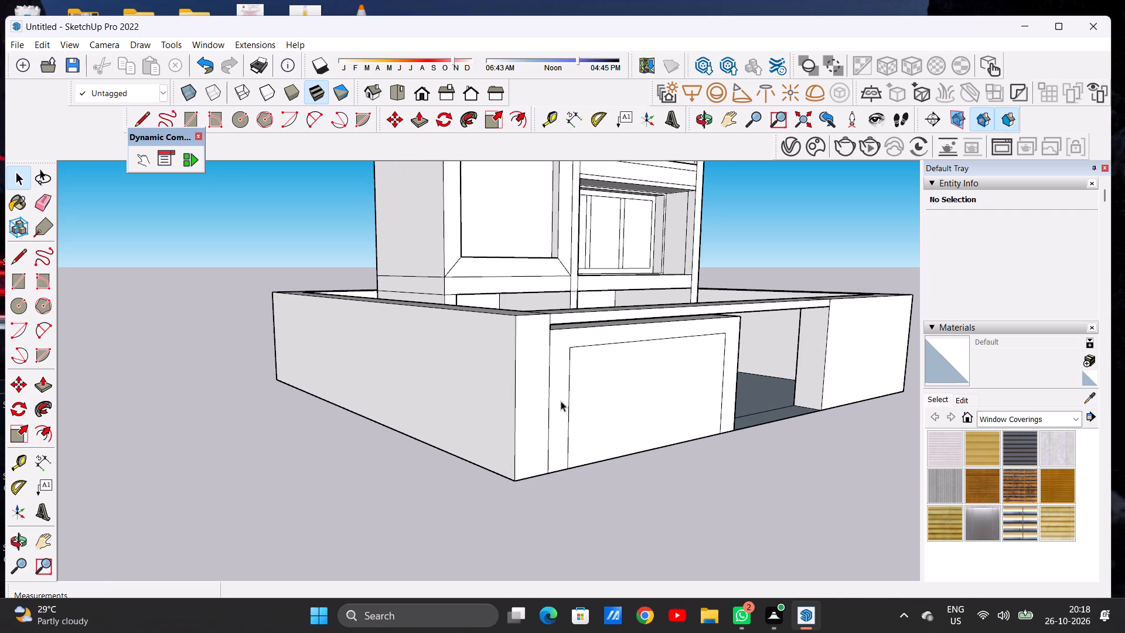
key("p")
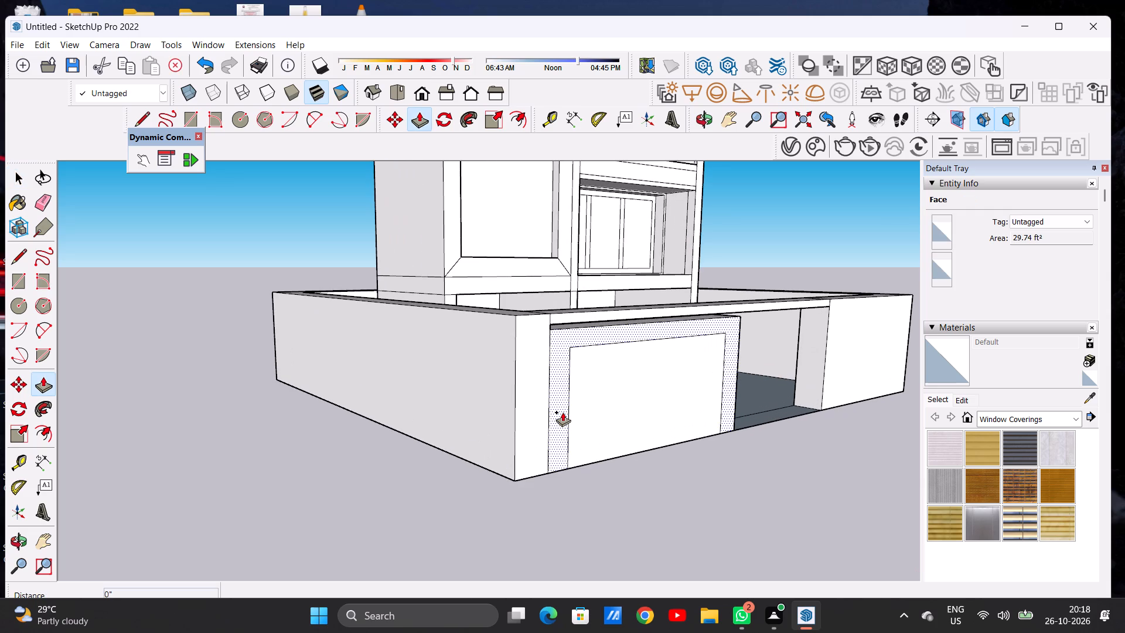
key("space")
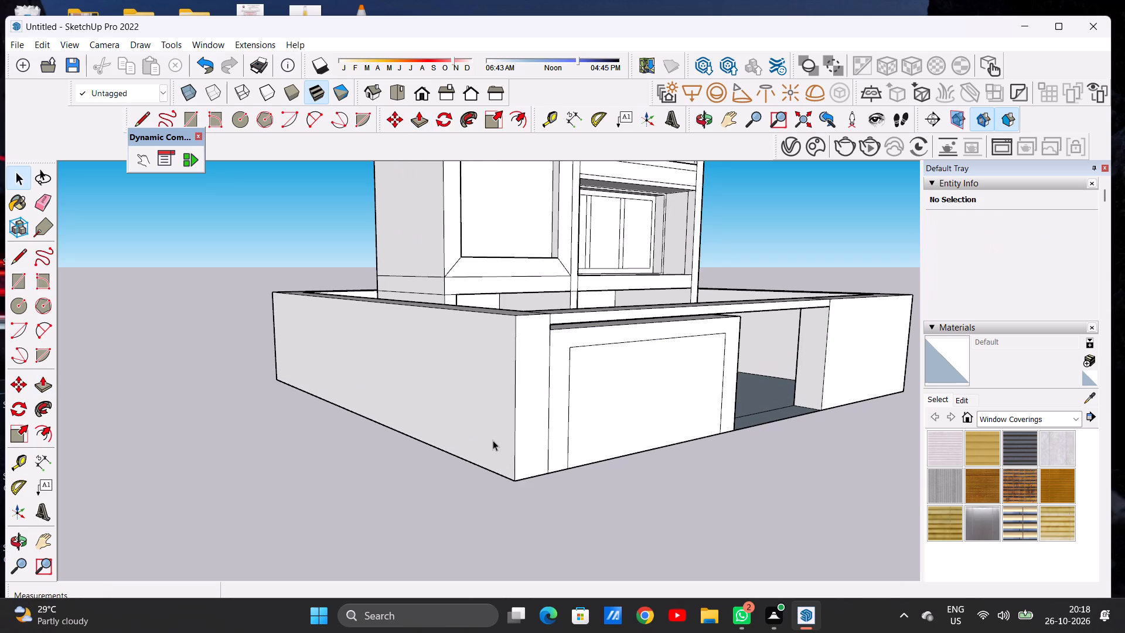
scroll(512, 422, "down", 3)
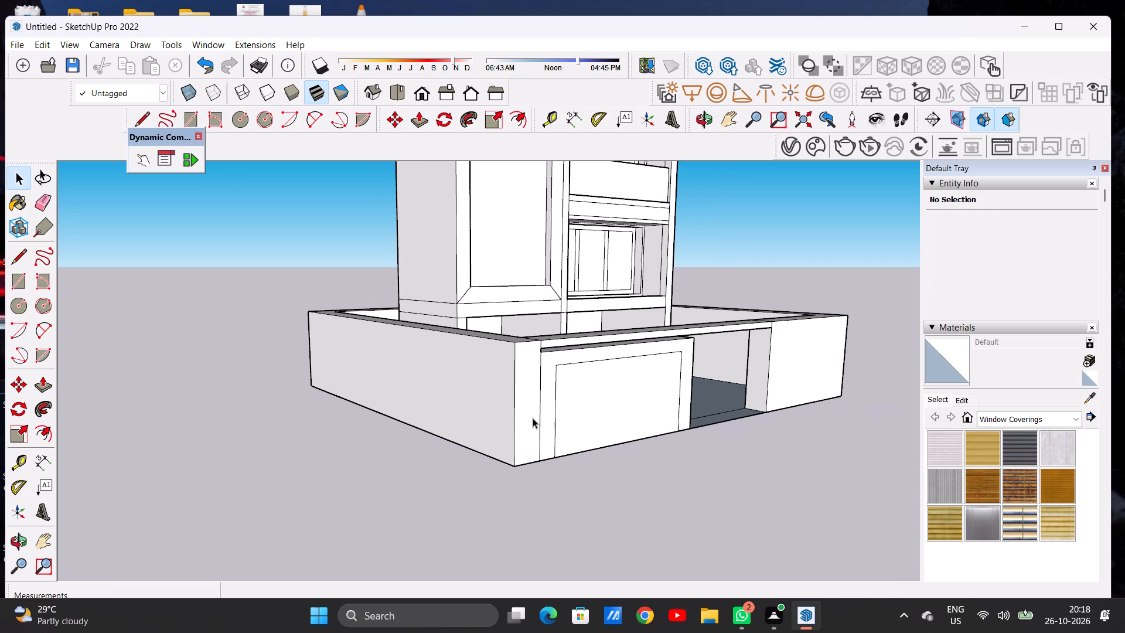
middle_click_drag(570, 431, 374, 441)
key("p")
scroll(405, 421, "up", 5)
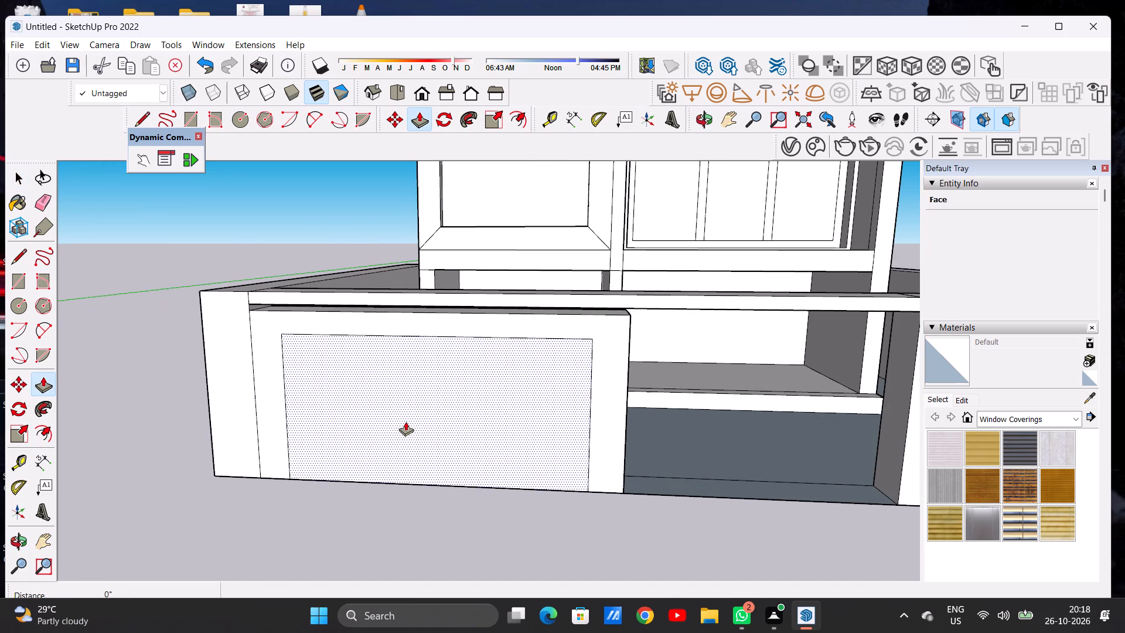
left_click(405, 421)
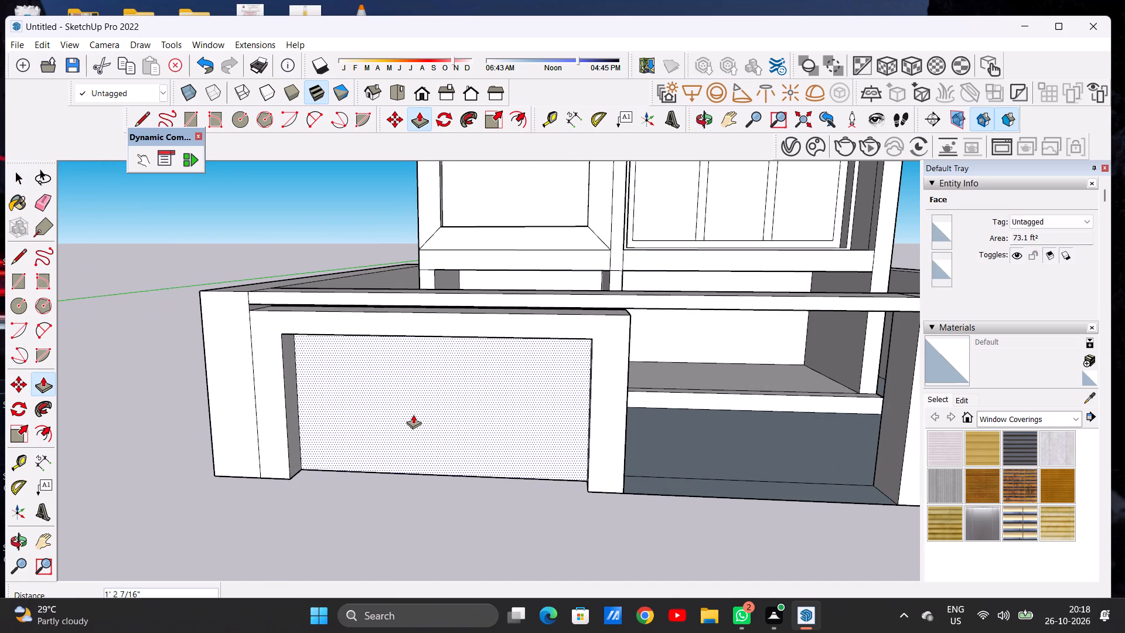
left_click(413, 414)
key("space")
Draw a line about 12' 1 11/16" long along the recess's front bottom edge, joining the two legs of the frame.
scroll(410, 416, "down", 8)
middle_click_drag(424, 420, 435, 383)
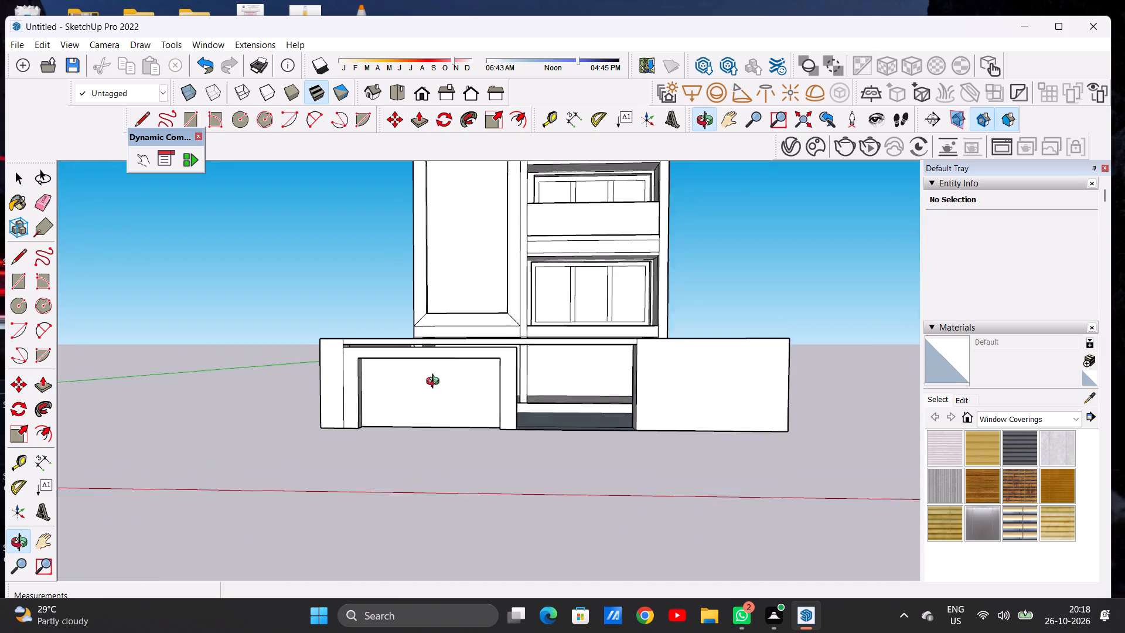
middle_click_drag(435, 383, 432, 396)
scroll(439, 418, "up", 4)
middle_click_drag(439, 418, 438, 490)
scroll(438, 490, "up", 1)
scroll(439, 375, "down", 7)
middle_click_drag(437, 431, 445, 486)
scroll(445, 486, "up", 5)
key("l")
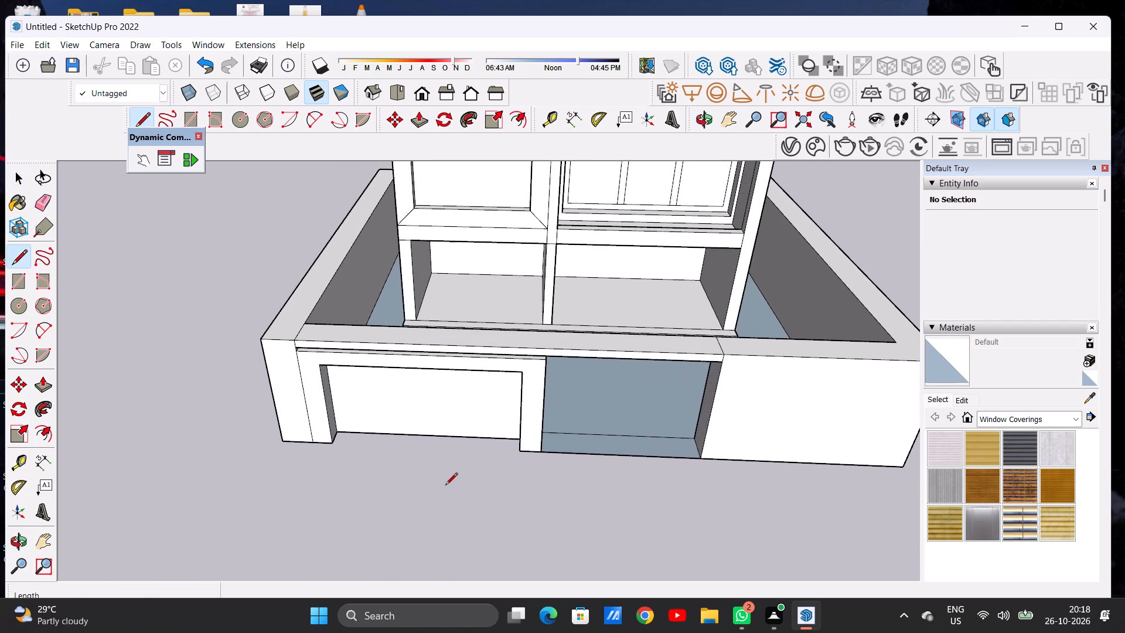
scroll(445, 486, "up", 6)
left_click(249, 413)
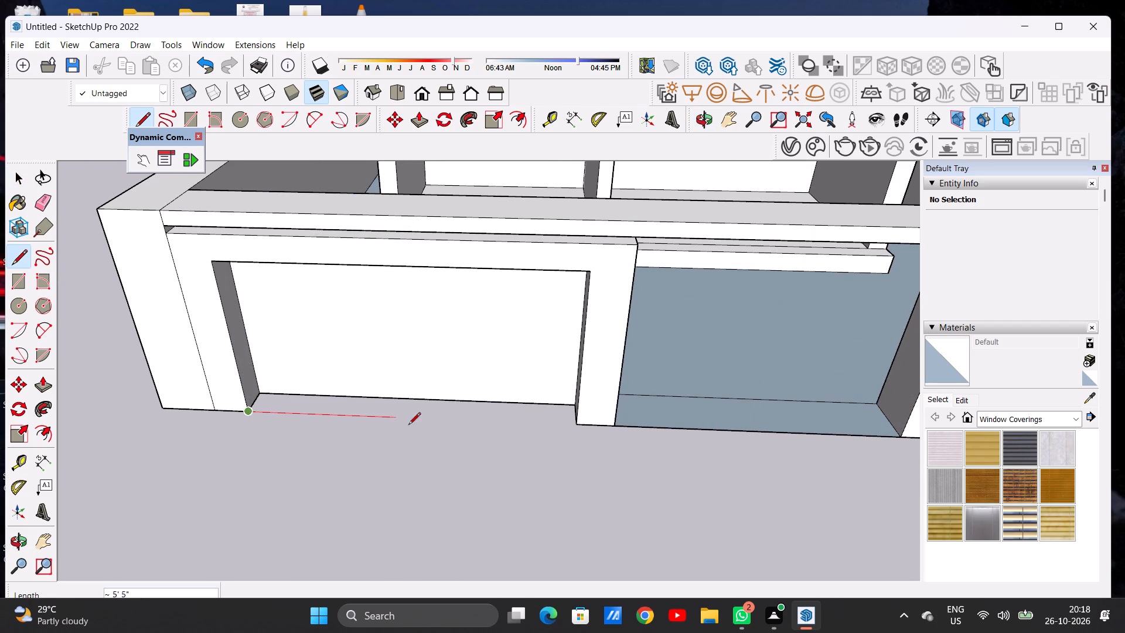
left_click(579, 427)
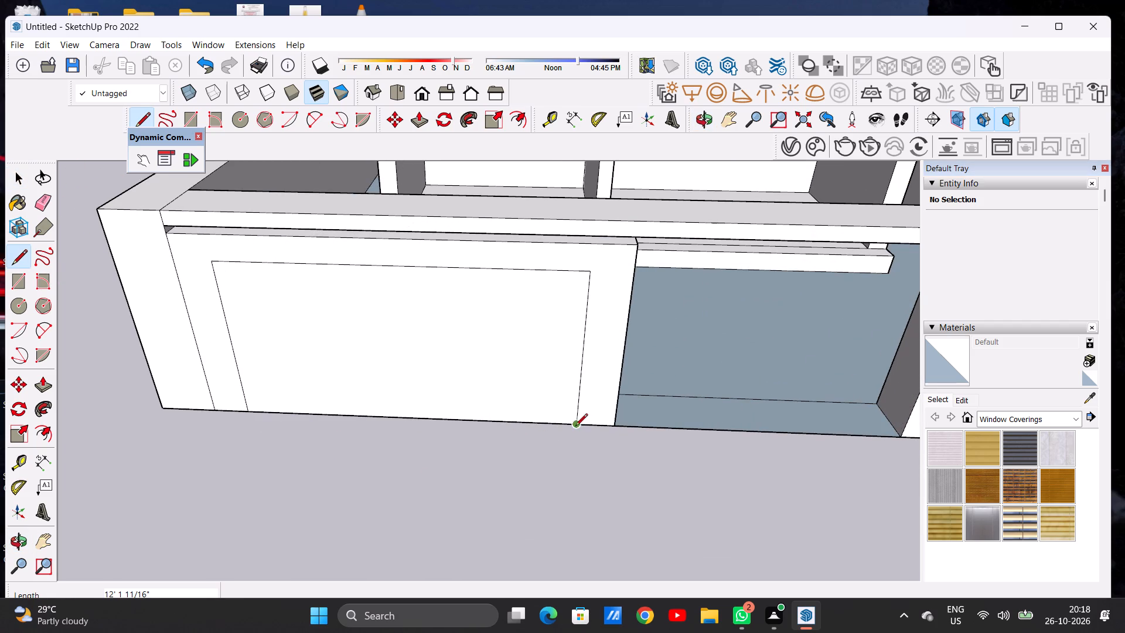
key("space")
Delete the face covering the front of the recessed panel.
left_click(537, 358)
key("Delete")
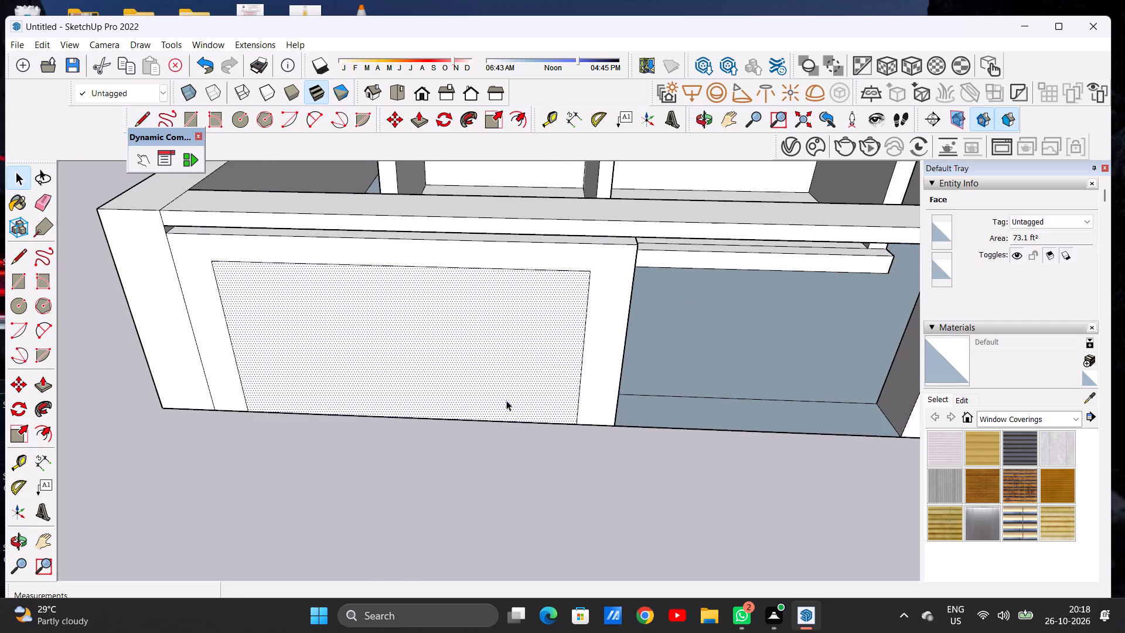
Draw a line about 10' 1/8" long across the floor of the front wall's opening, parallel to its front edge.
scroll(507, 413, "down", 5)
middle_click_drag(521, 435, 506, 341)
scroll(478, 392, "down", 14)
middle_click_drag(494, 395, 506, 342)
scroll(517, 346, "up", 7)
middle_click_drag(522, 357, 526, 485)
scroll(506, 403, "down", 4)
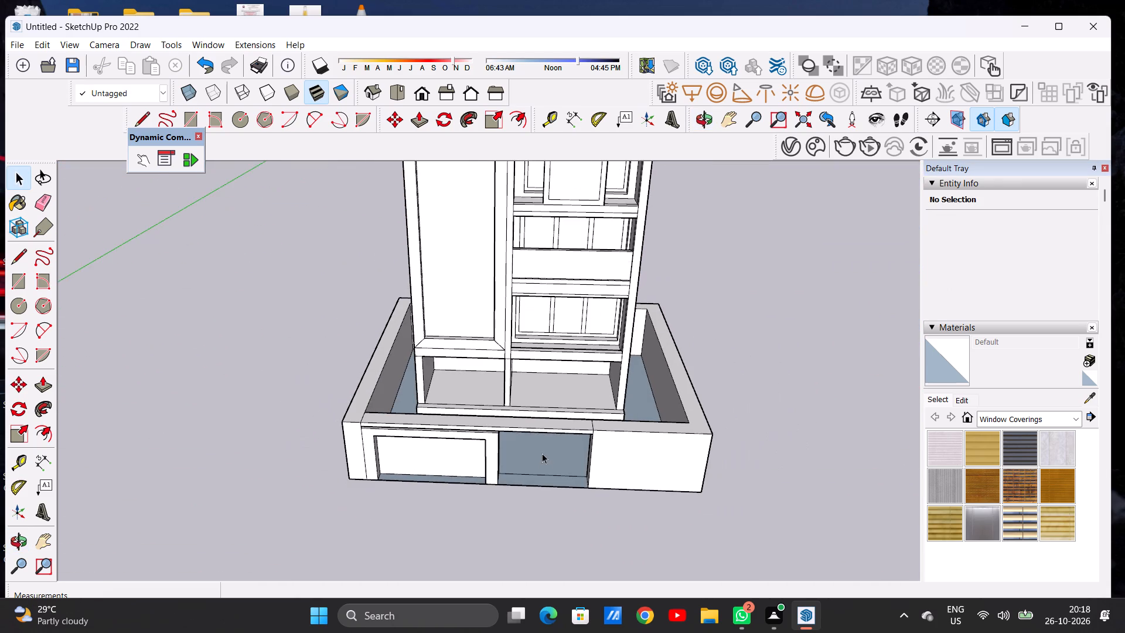
middle_click_drag(541, 458, 535, 491)
scroll(550, 489, "up", 10)
scroll(543, 474, "down", 1)
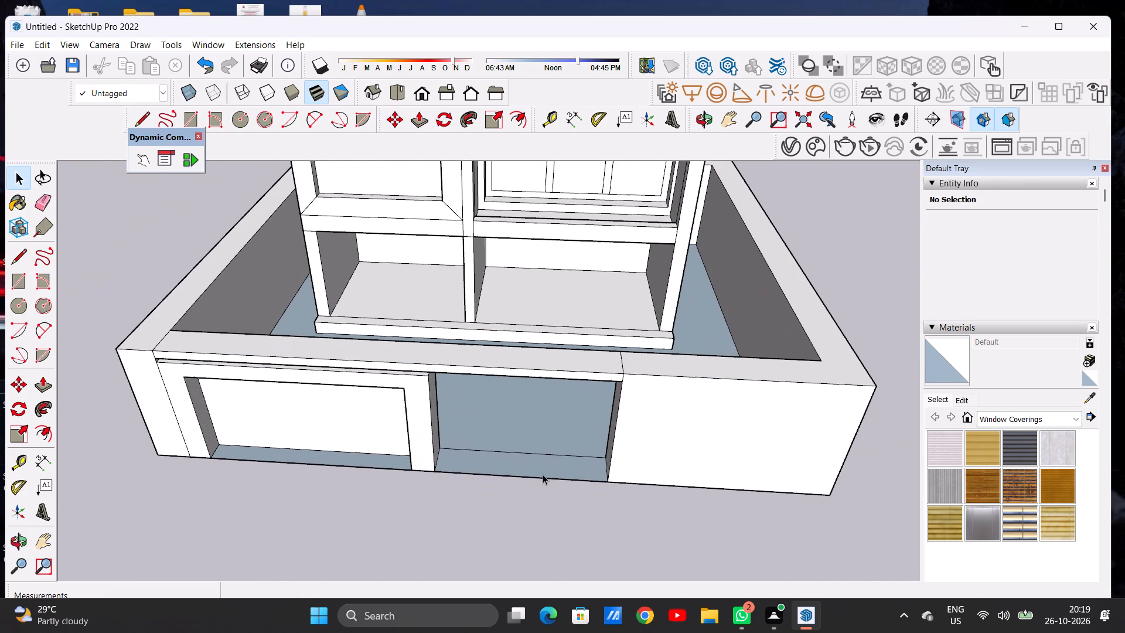
scroll(543, 474, "up", 2)
key("l")
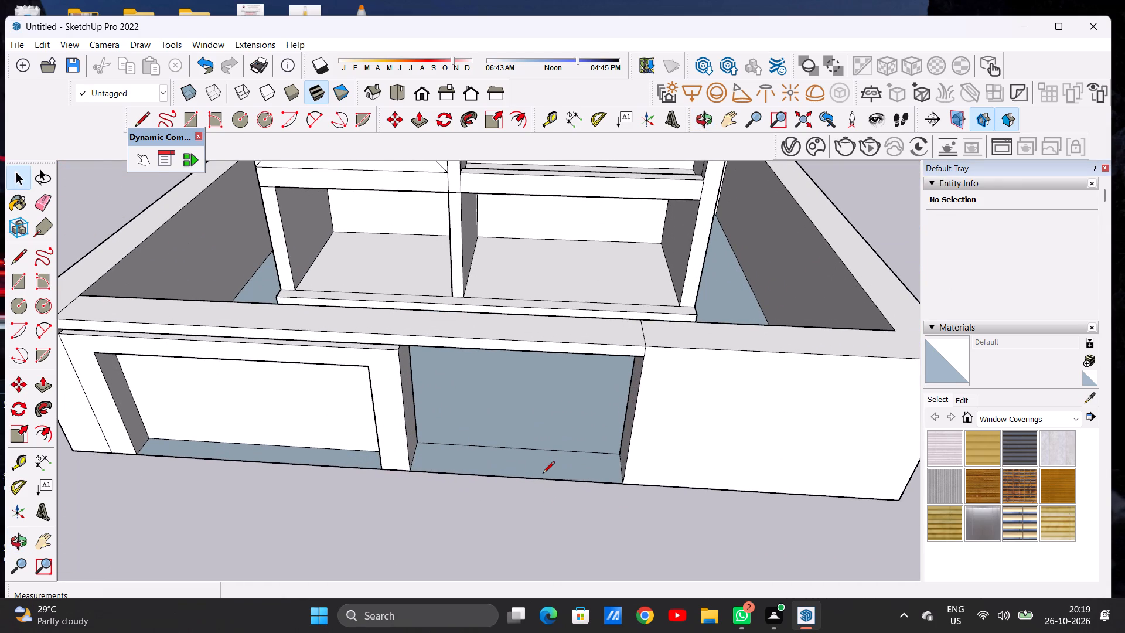
scroll(540, 472, "up", 5)
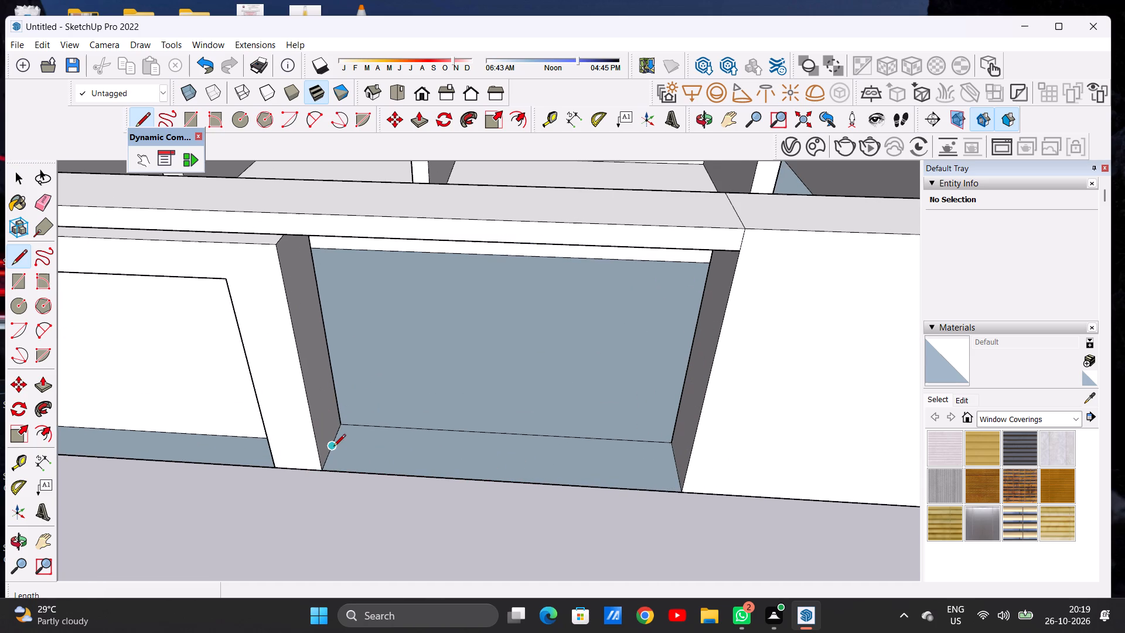
left_click(333, 447)
left_click(674, 464)
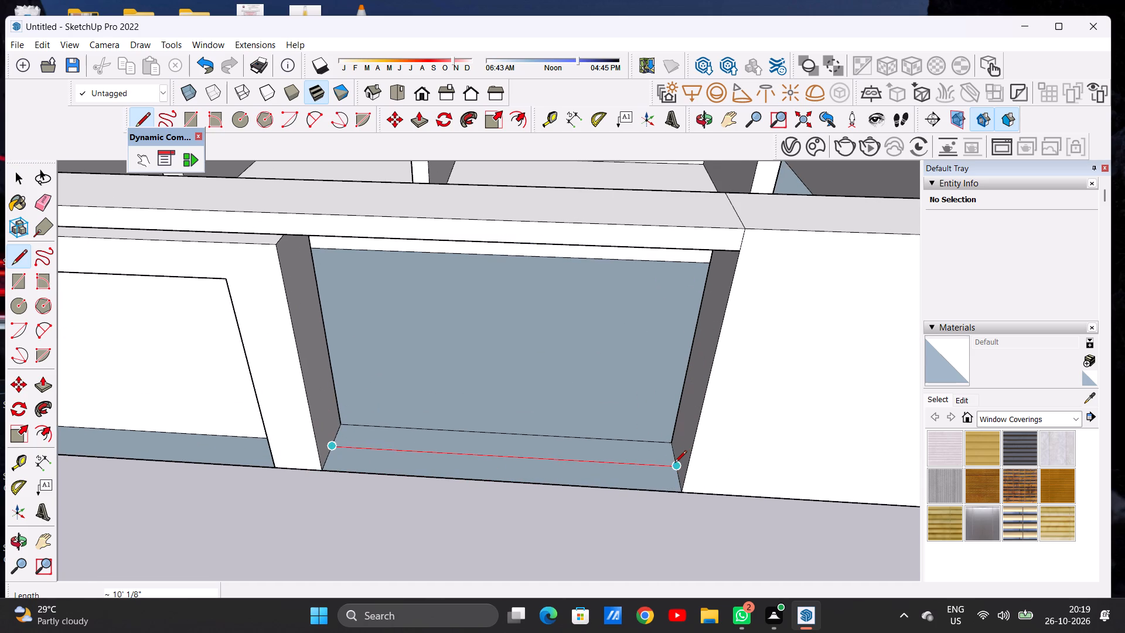
key("space")
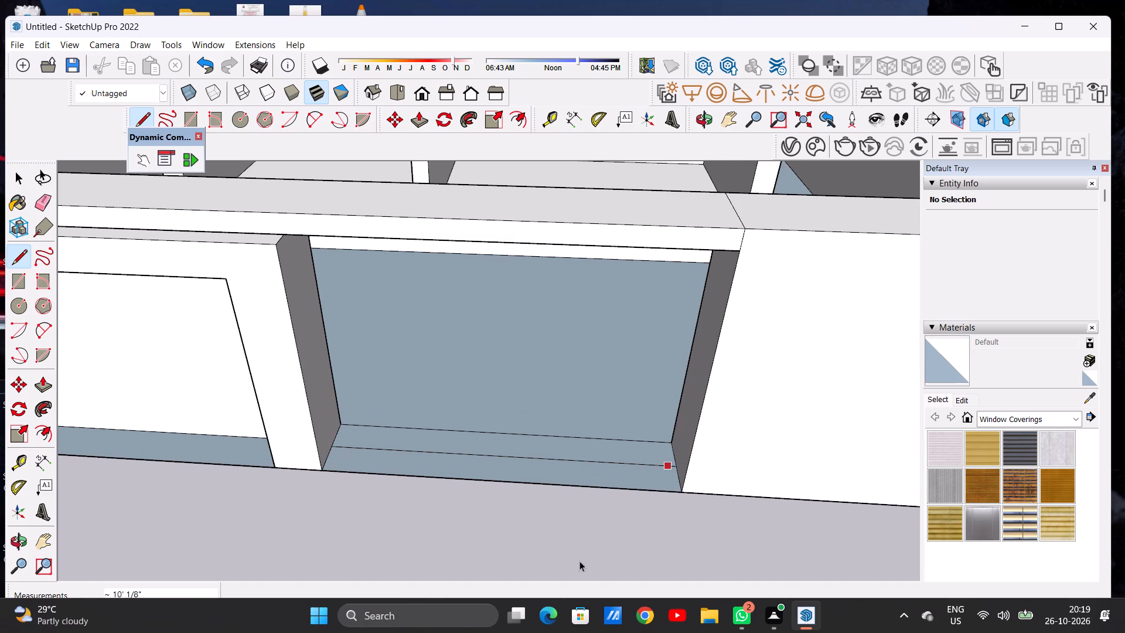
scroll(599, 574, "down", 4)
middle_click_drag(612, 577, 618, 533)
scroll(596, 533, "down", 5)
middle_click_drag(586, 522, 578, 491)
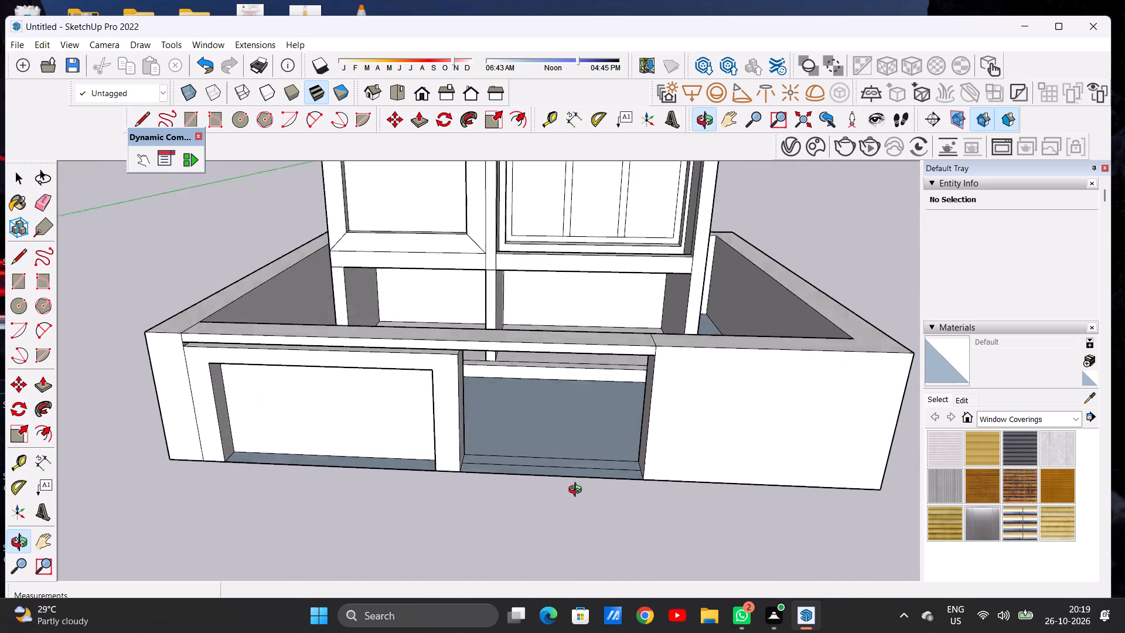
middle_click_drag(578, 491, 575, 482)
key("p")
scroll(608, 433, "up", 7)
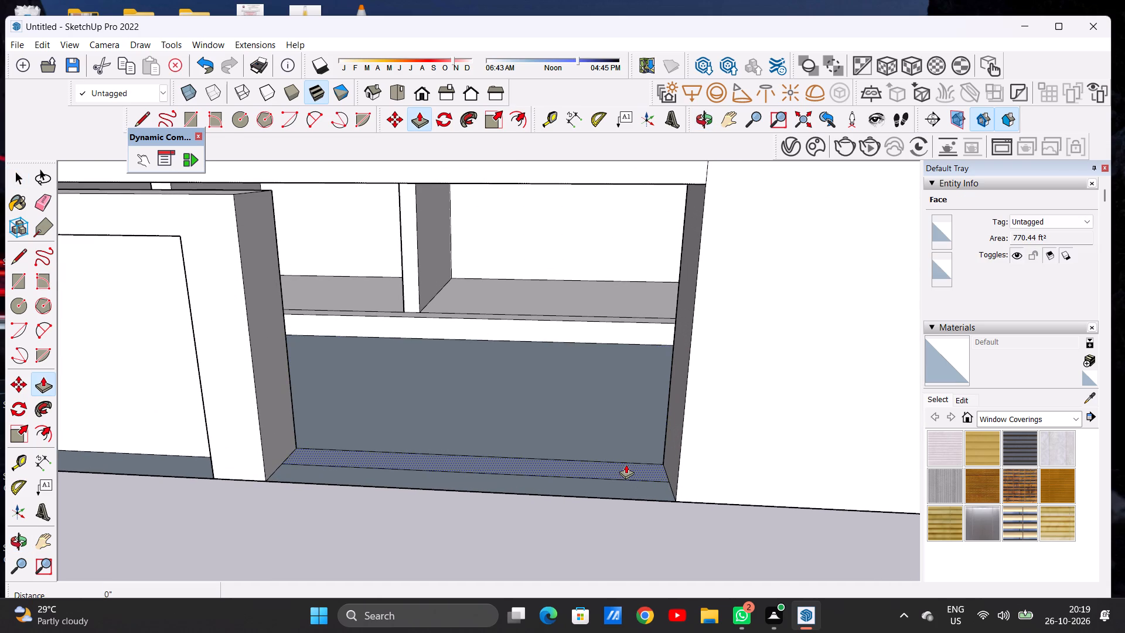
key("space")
Draw two closely spaced lines, each about 1' 1/16" long, across the middle of the opening's rear floor strip.
key("l")
scroll(497, 480, "up", 5)
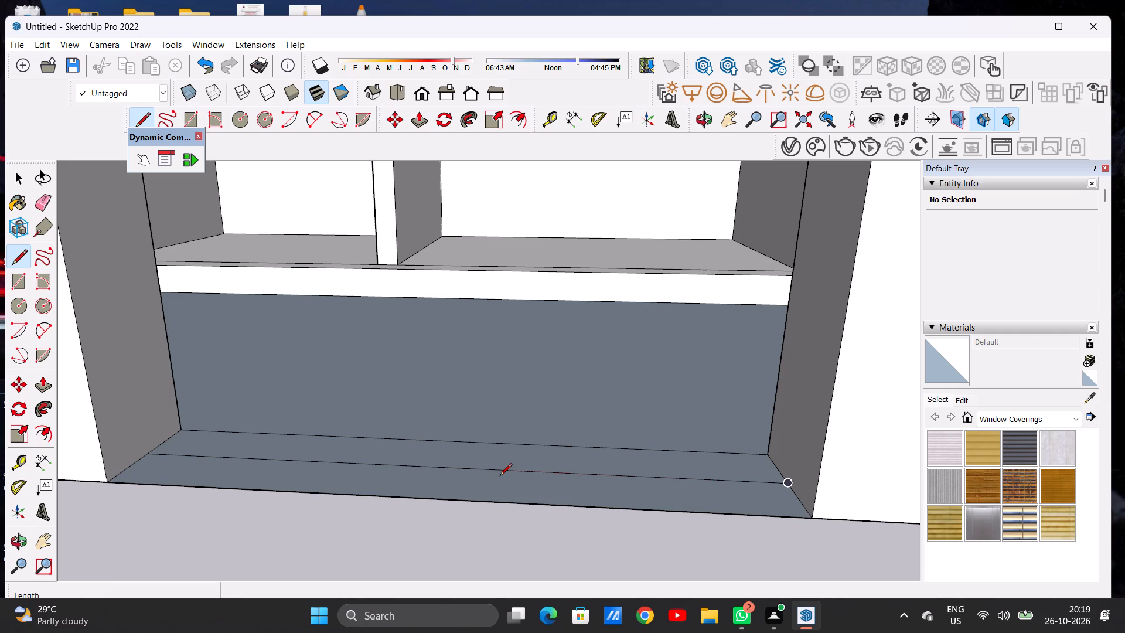
left_click(489, 473)
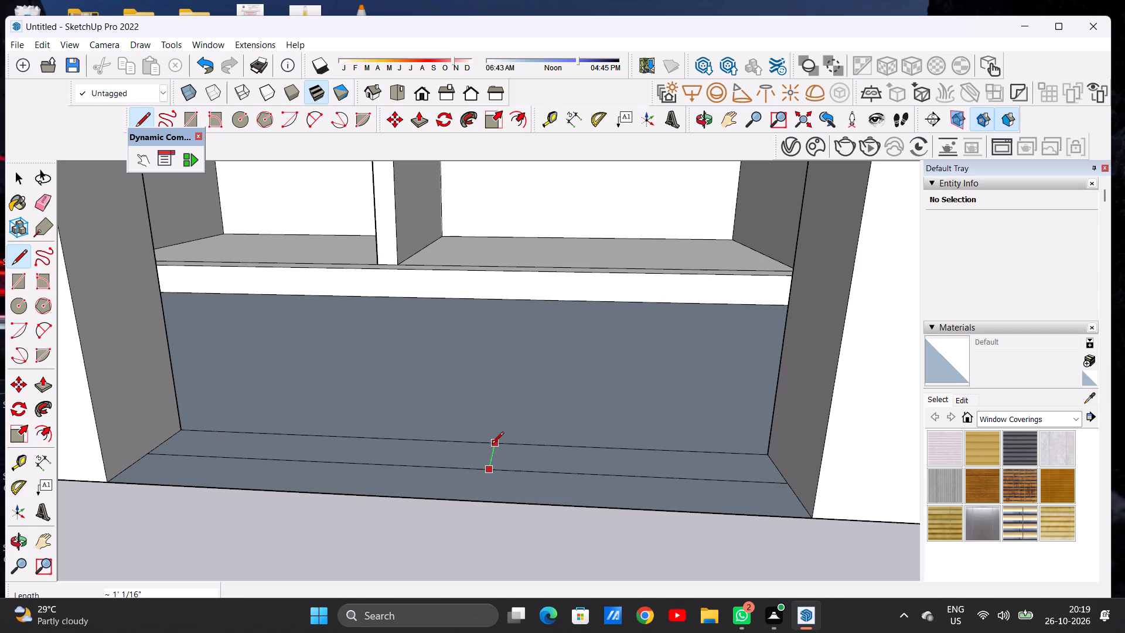
left_click(492, 444)
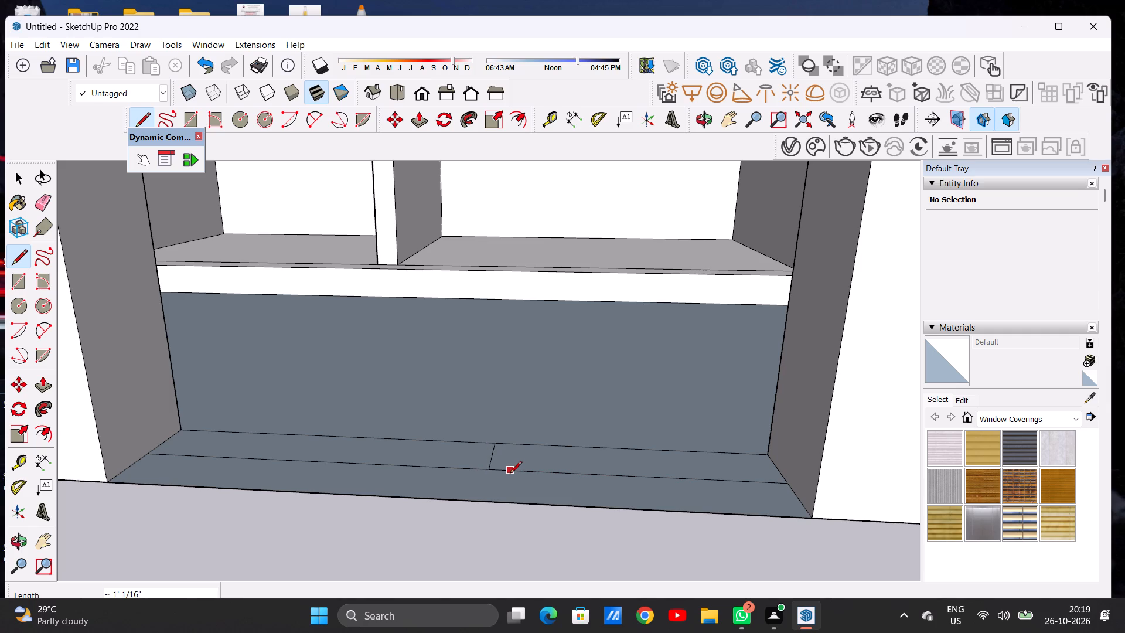
left_click(510, 474)
left_click(512, 448)
Push/Pull the small rectangle between the two lines up about 7' 2 1/8" to the beam, forming a post.
key("p")
left_click(500, 457)
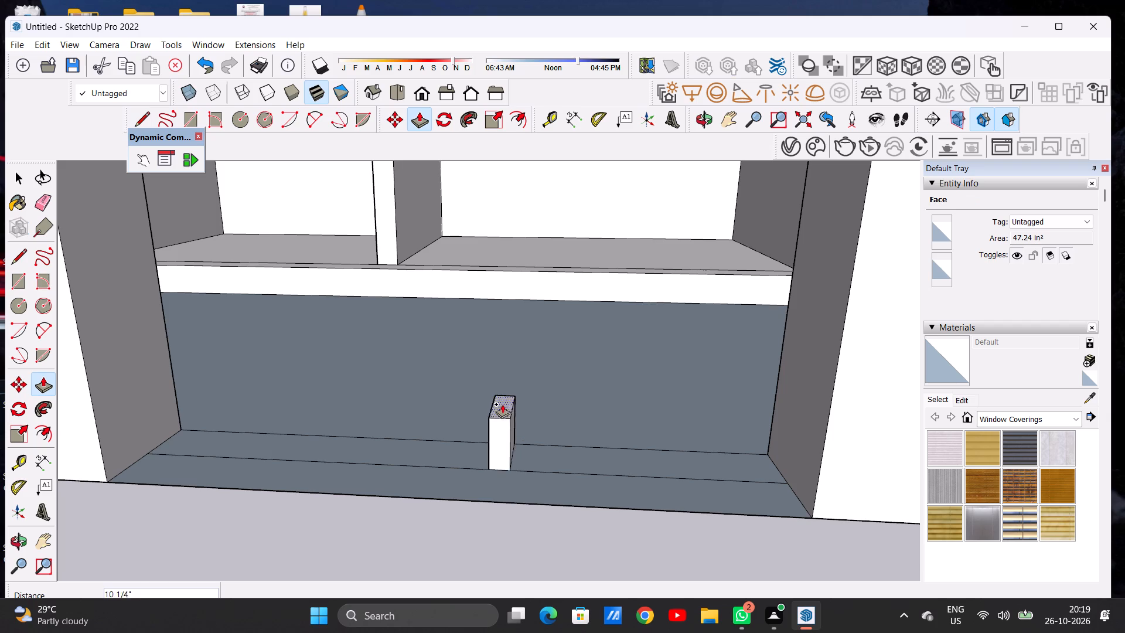
scroll(508, 427, "down", 16)
scroll(524, 352, "up", 6)
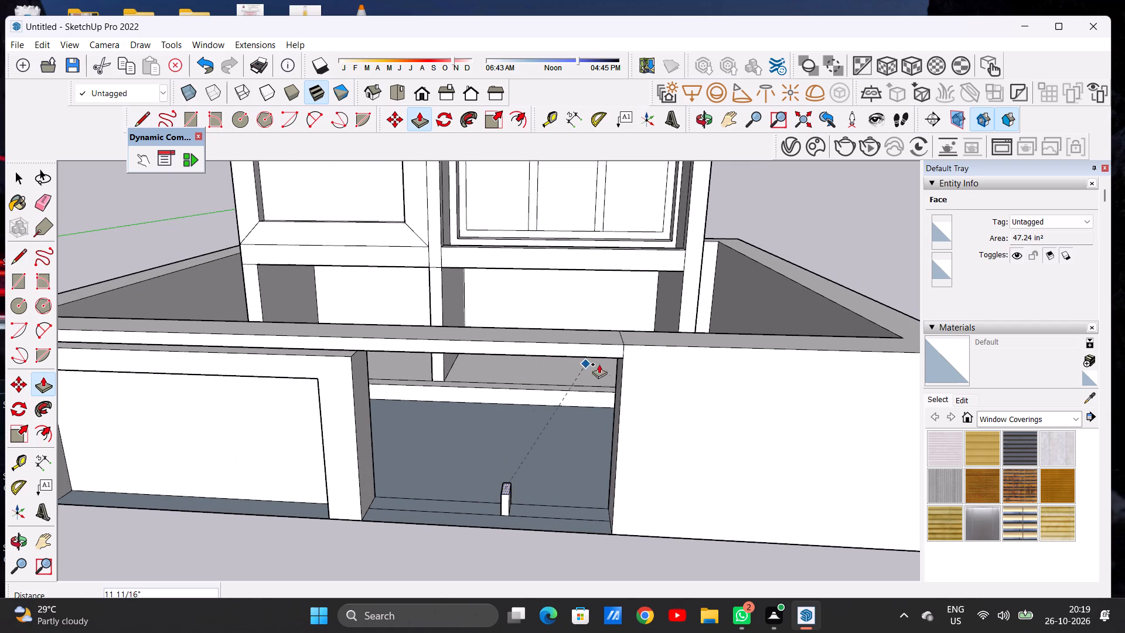
left_click(620, 359)
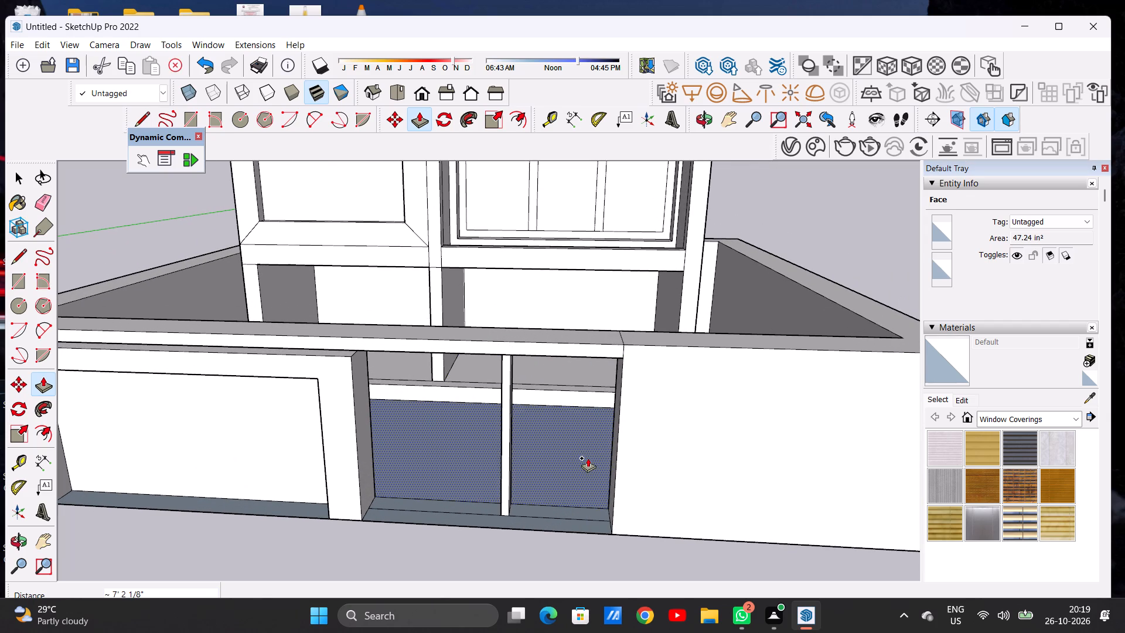
key("space")
Push/Pull the floor strip right of the post up about 7' 2 1/8" to the underside of the beam.
key("p")
scroll(582, 510, "up", 4)
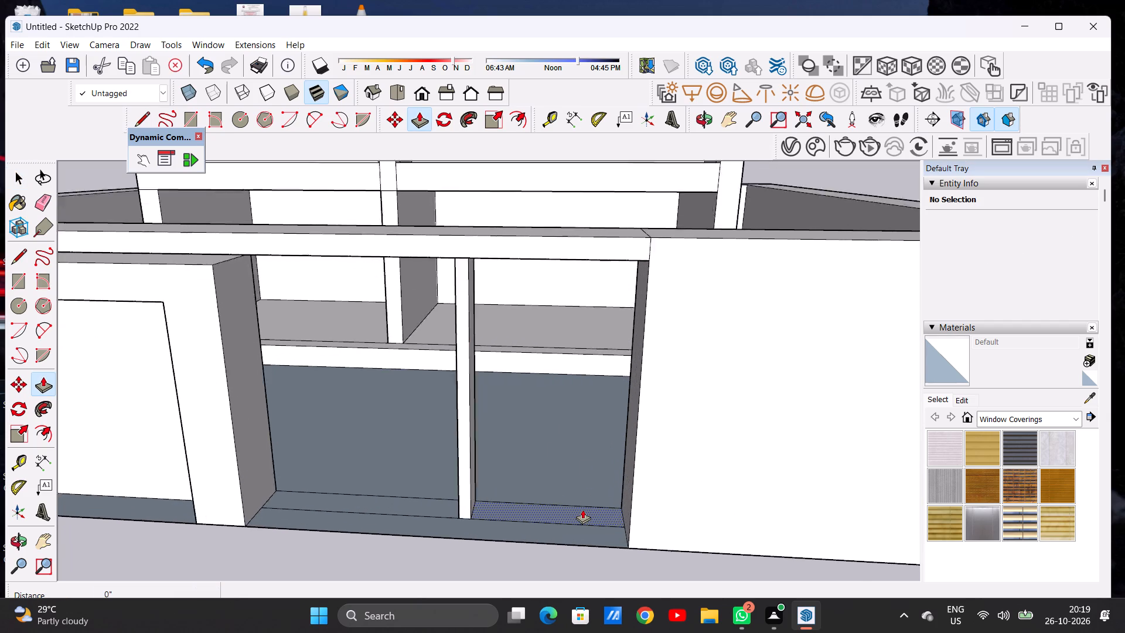
scroll(582, 509, "up", 2)
left_click(582, 509)
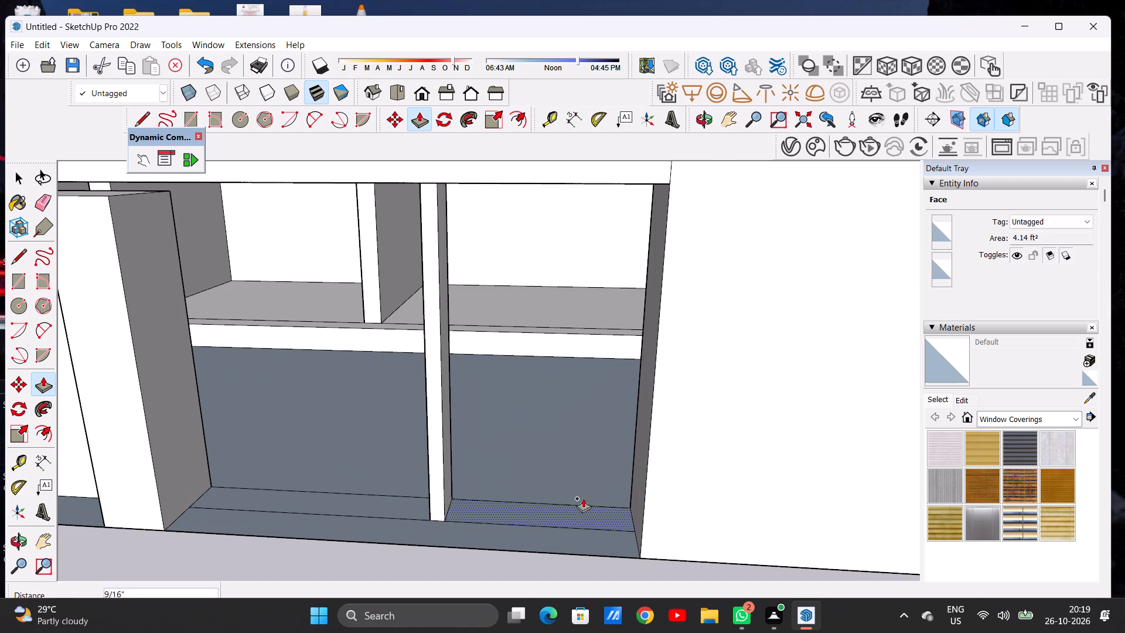
scroll(592, 472, "down", 14)
scroll(613, 406, "up", 4)
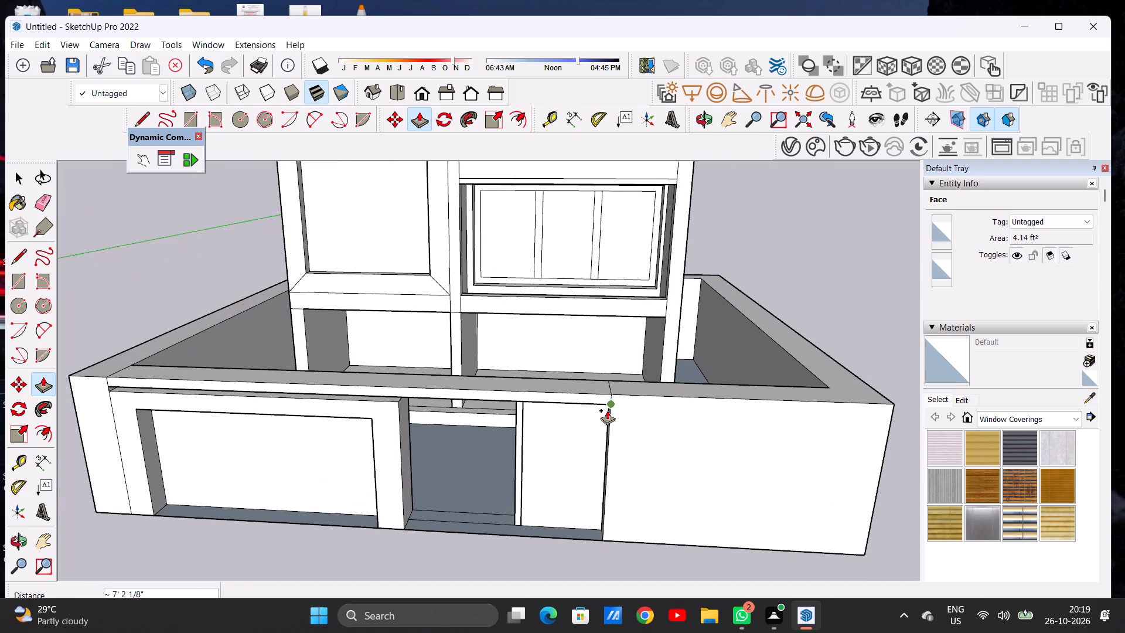
left_click(607, 410)
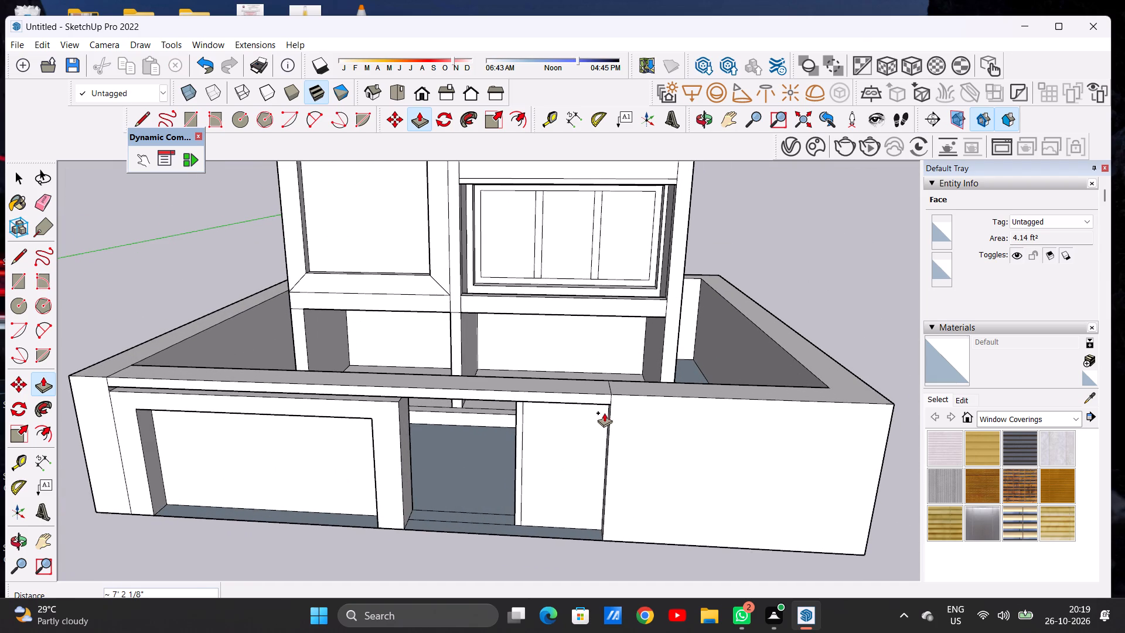
Push/Pull the floor strip left of the post up to the underside of the beam, closing the opening.
scroll(495, 513, "up", 7)
left_click(495, 515)
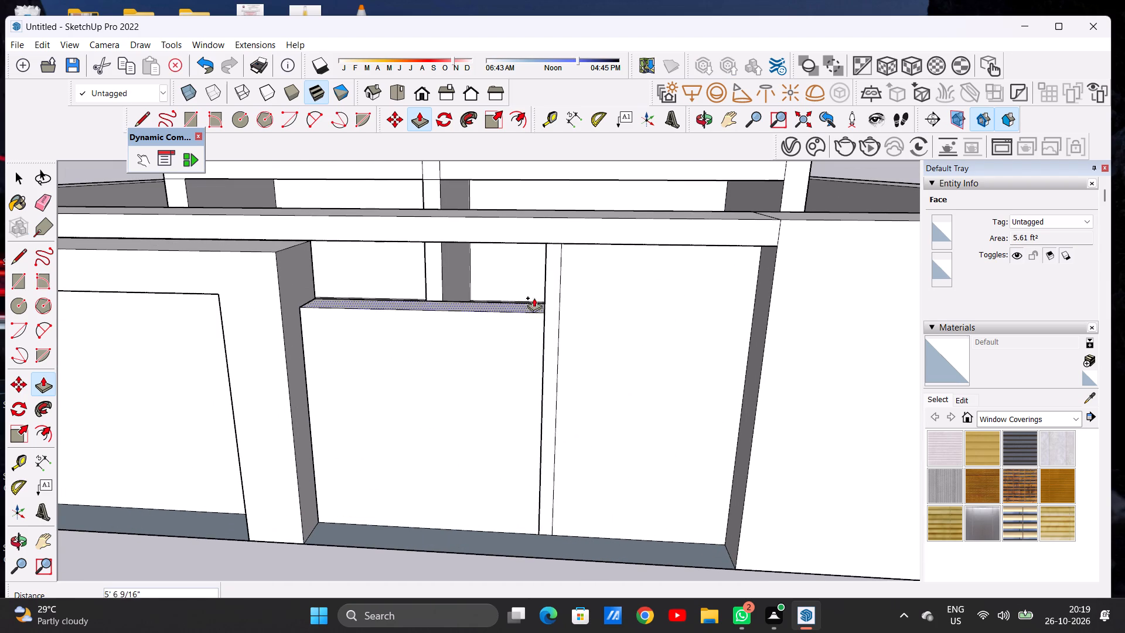
left_click(551, 246)
key("space")
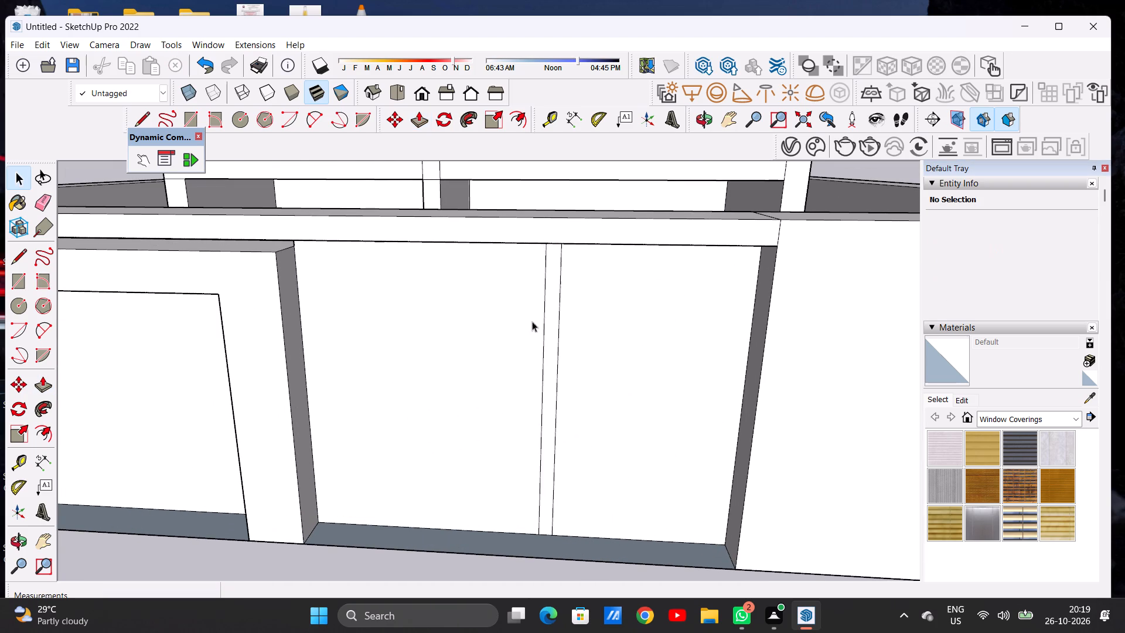
Examine the front wall's closed opening and the whole cabinet from near and far.
scroll(523, 345, "down", 15)
middle_click_drag(523, 396, 531, 313)
scroll(531, 313, "up", 6)
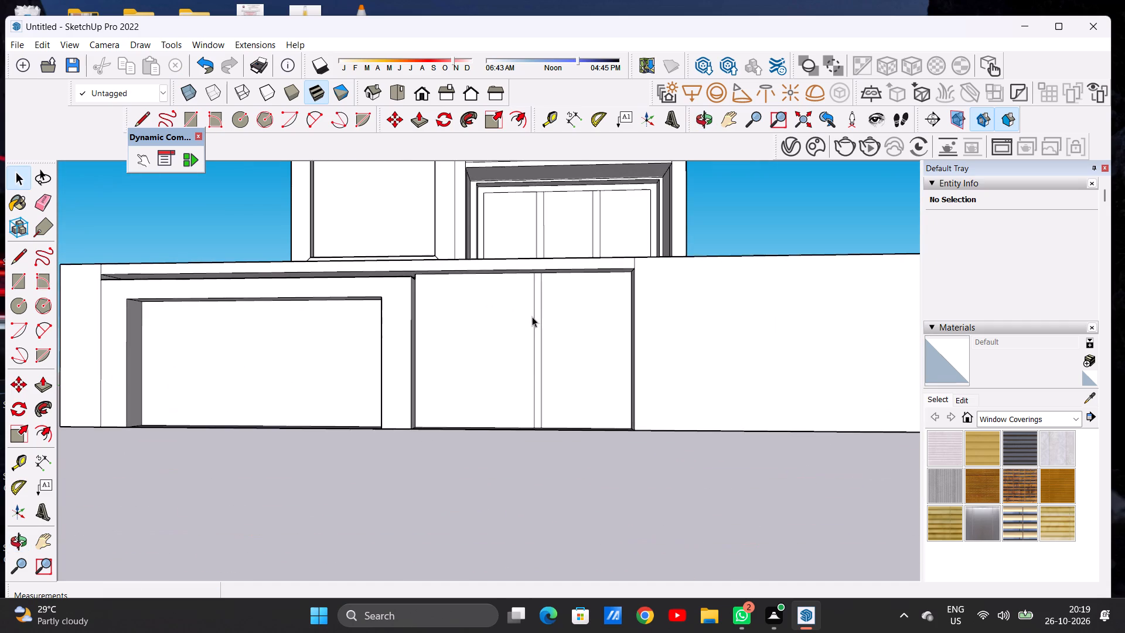
middle_click_drag(532, 317, 538, 357)
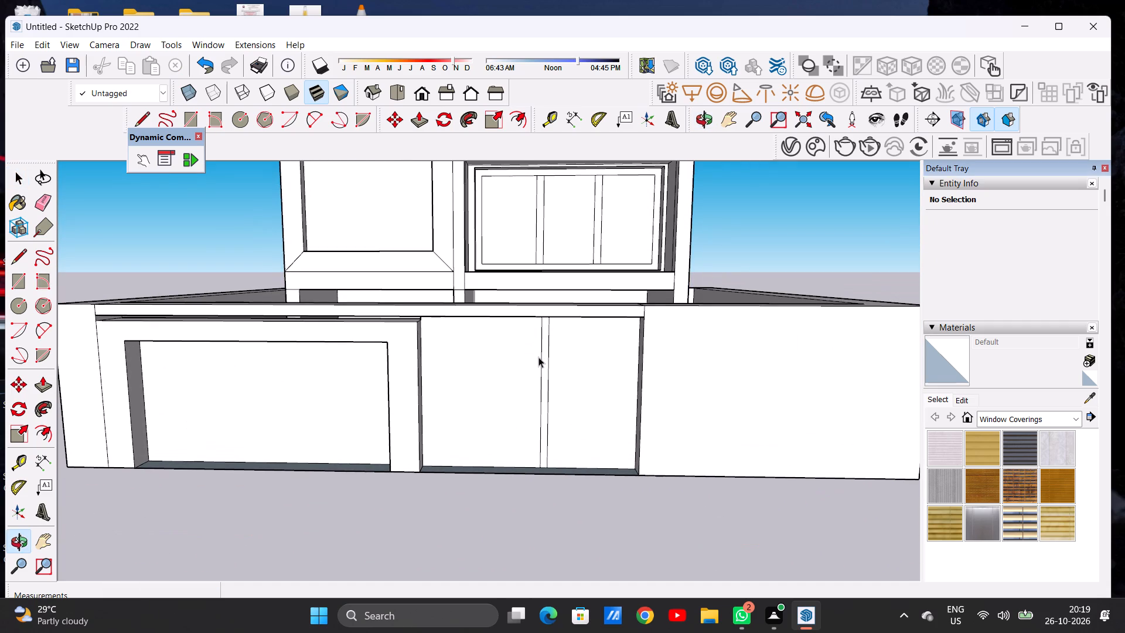
scroll(536, 362, "down", 10)
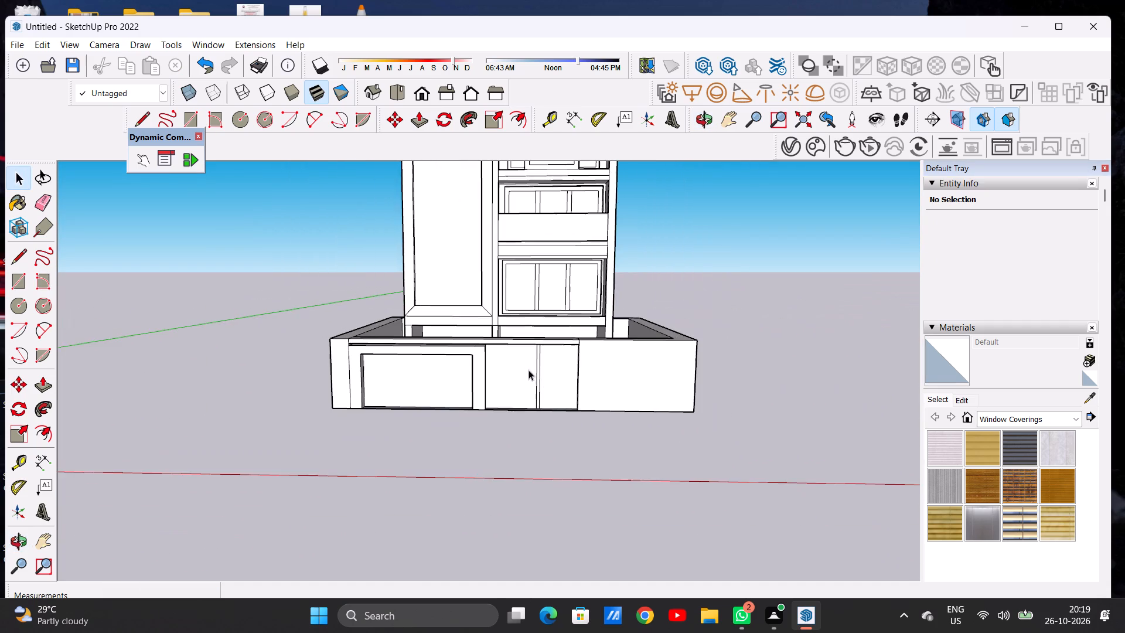
middle_click_drag(512, 376, 507, 362)
scroll(506, 369, "down", 9)
scroll(512, 360, "up", 3)
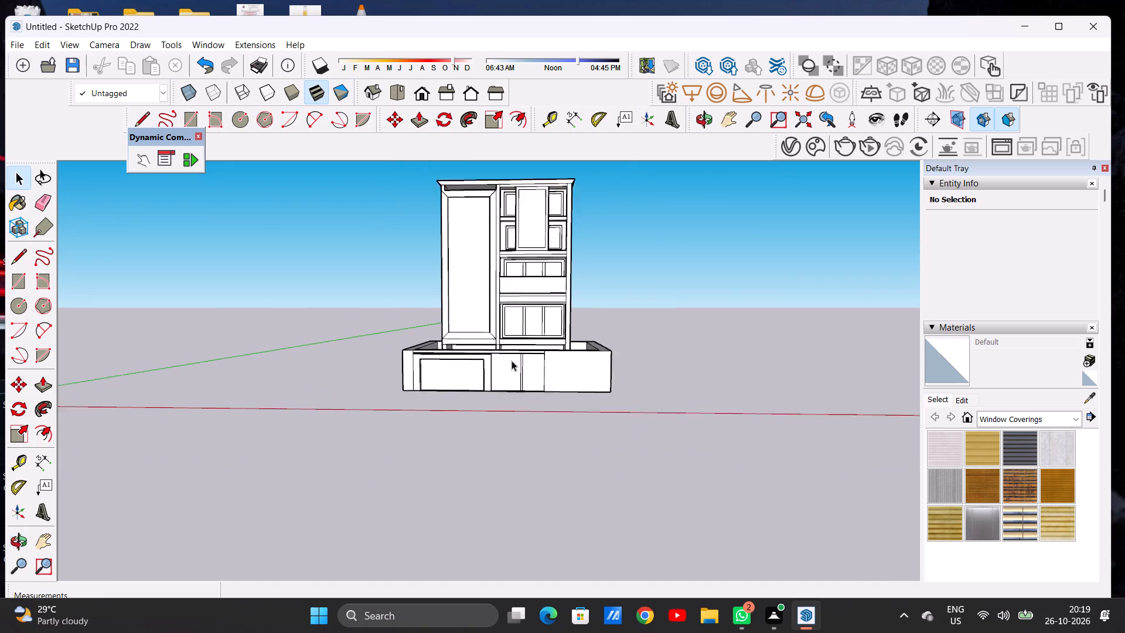
scroll(512, 360, "up", 4)
middle_click_drag(495, 379, 500, 364)
scroll(493, 367, "up", 3)
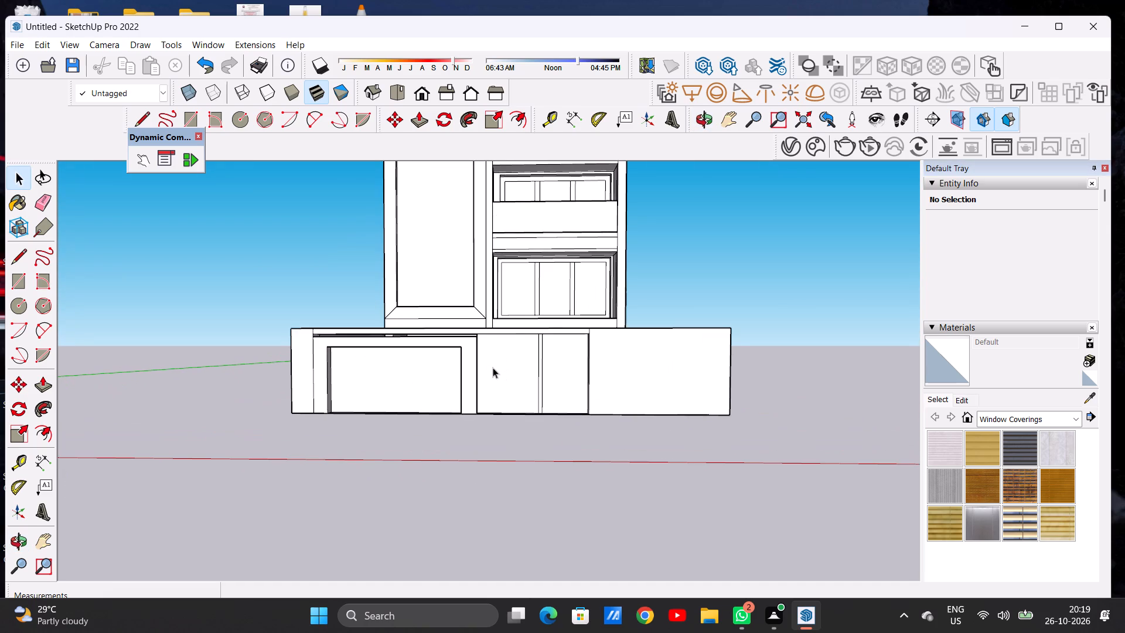
scroll(433, 384, "down", 2)
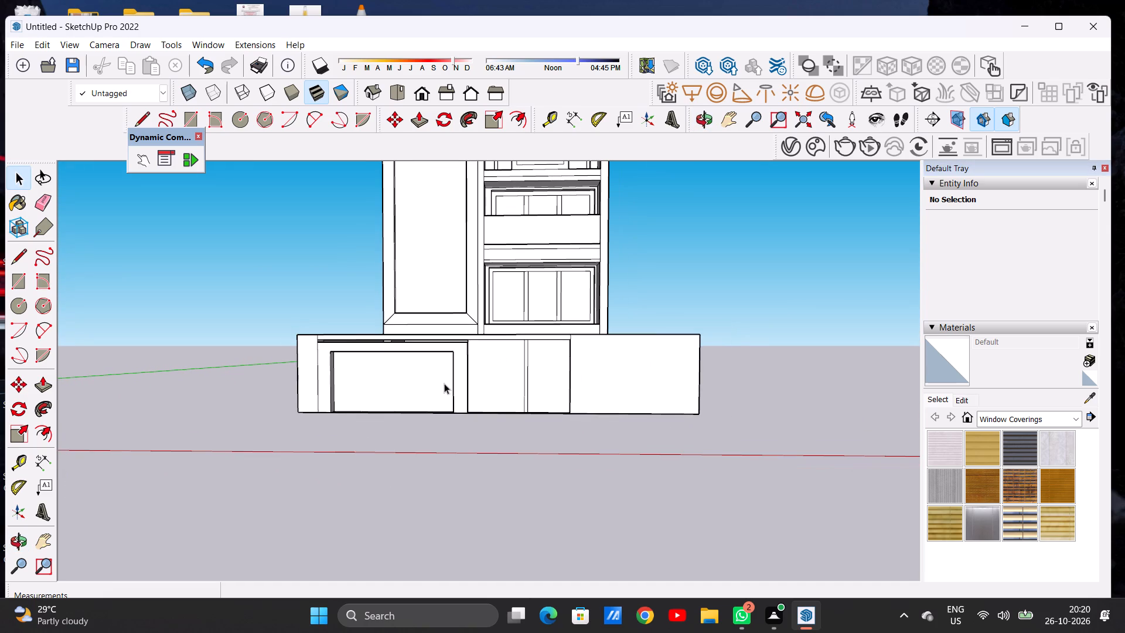
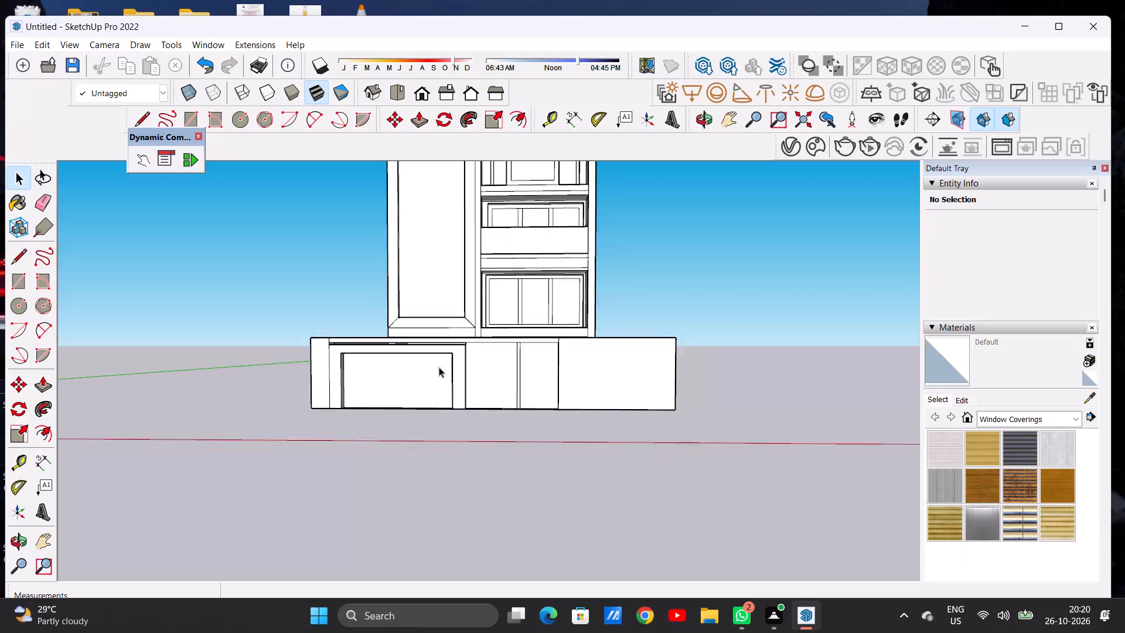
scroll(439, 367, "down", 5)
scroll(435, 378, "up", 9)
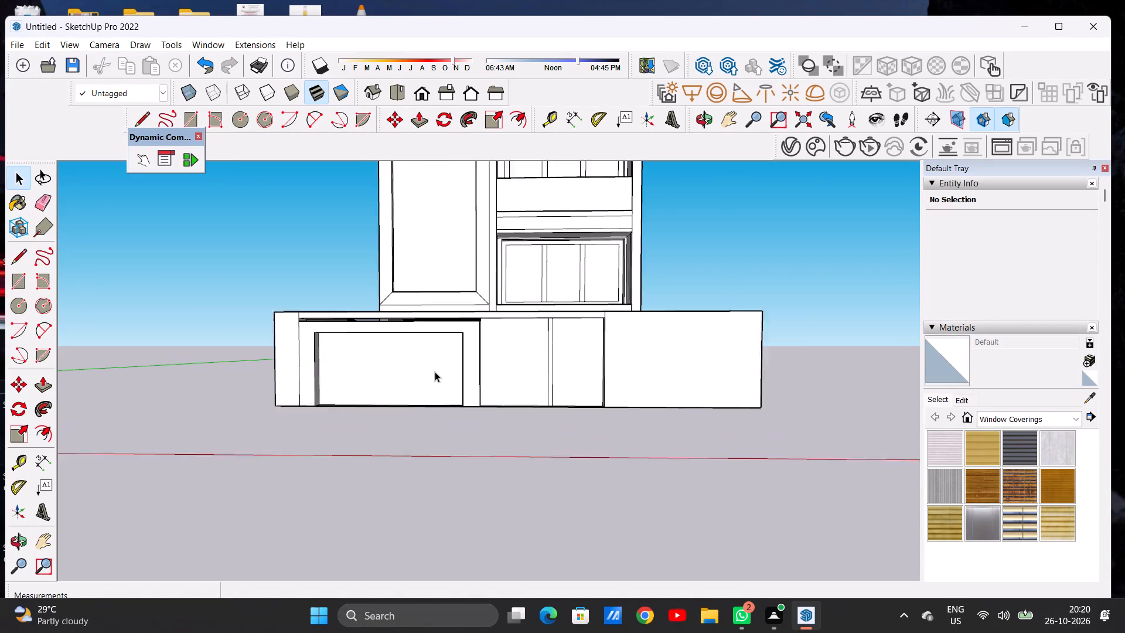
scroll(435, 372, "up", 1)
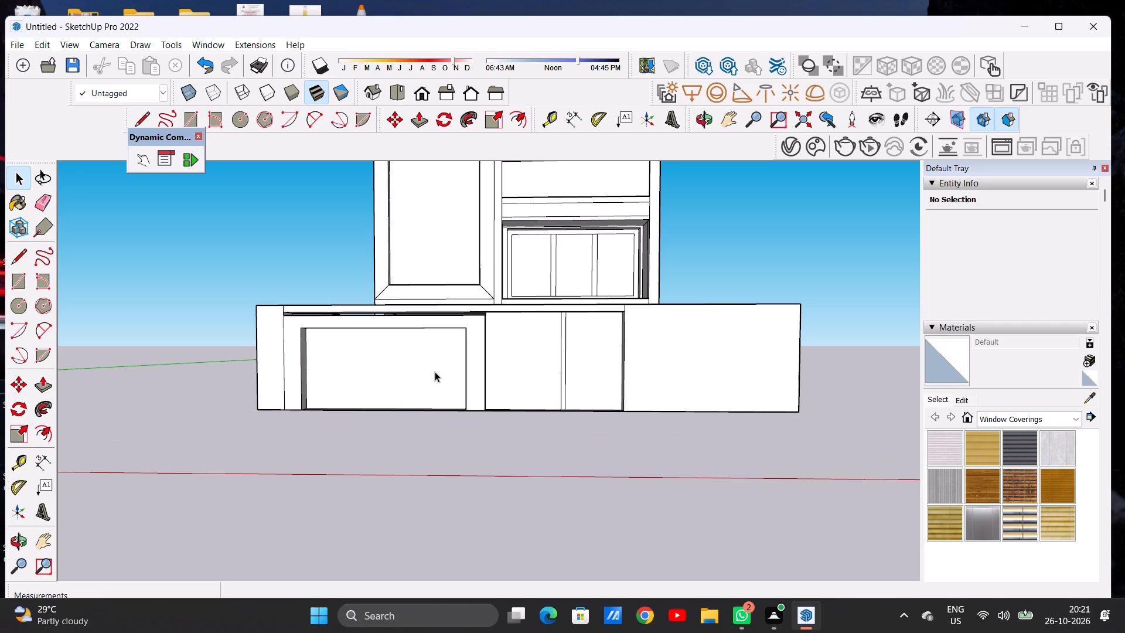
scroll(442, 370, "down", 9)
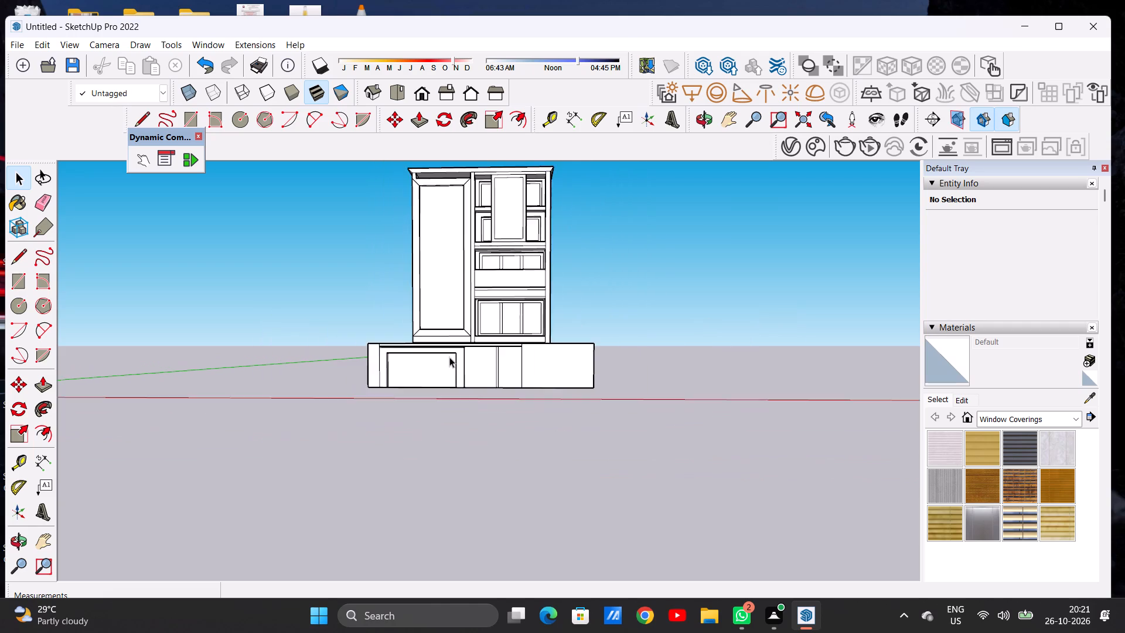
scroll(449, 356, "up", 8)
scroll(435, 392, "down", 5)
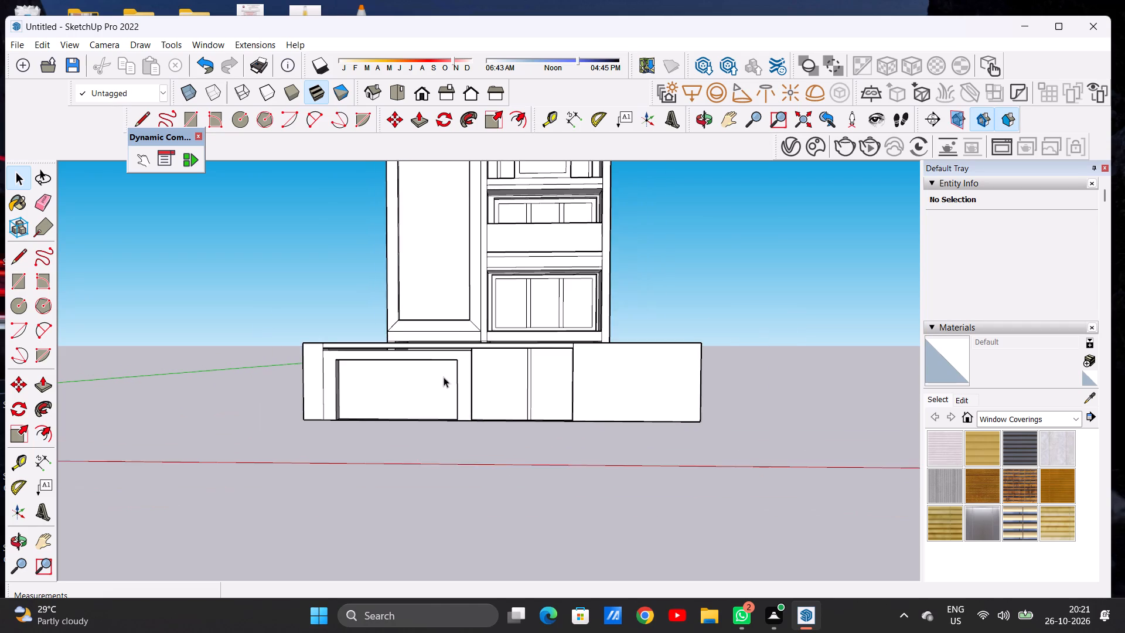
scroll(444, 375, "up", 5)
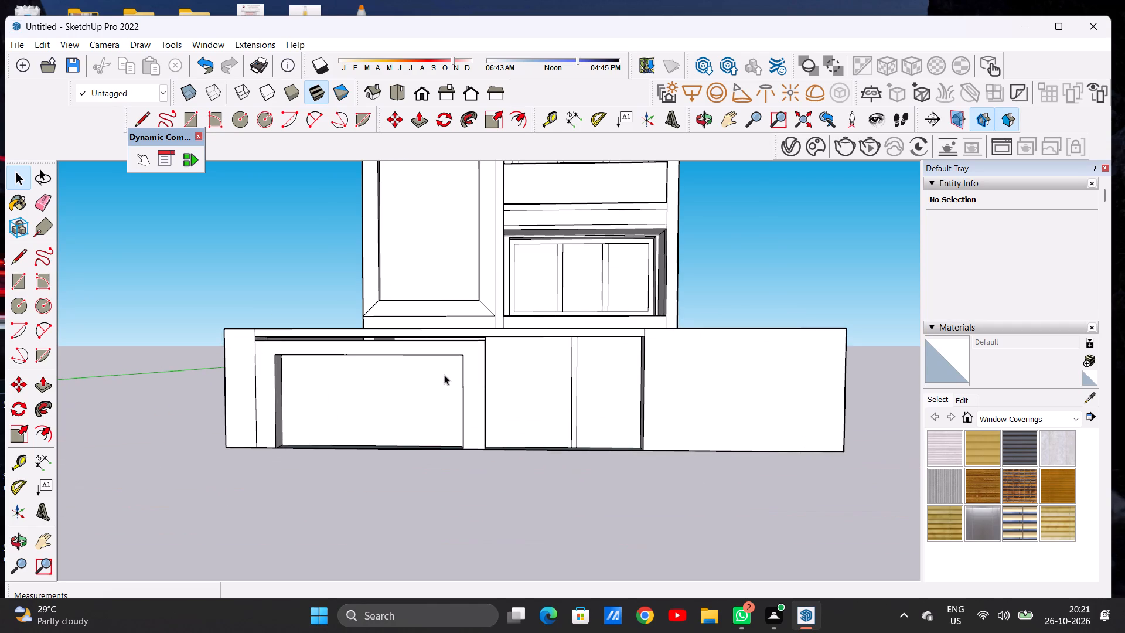
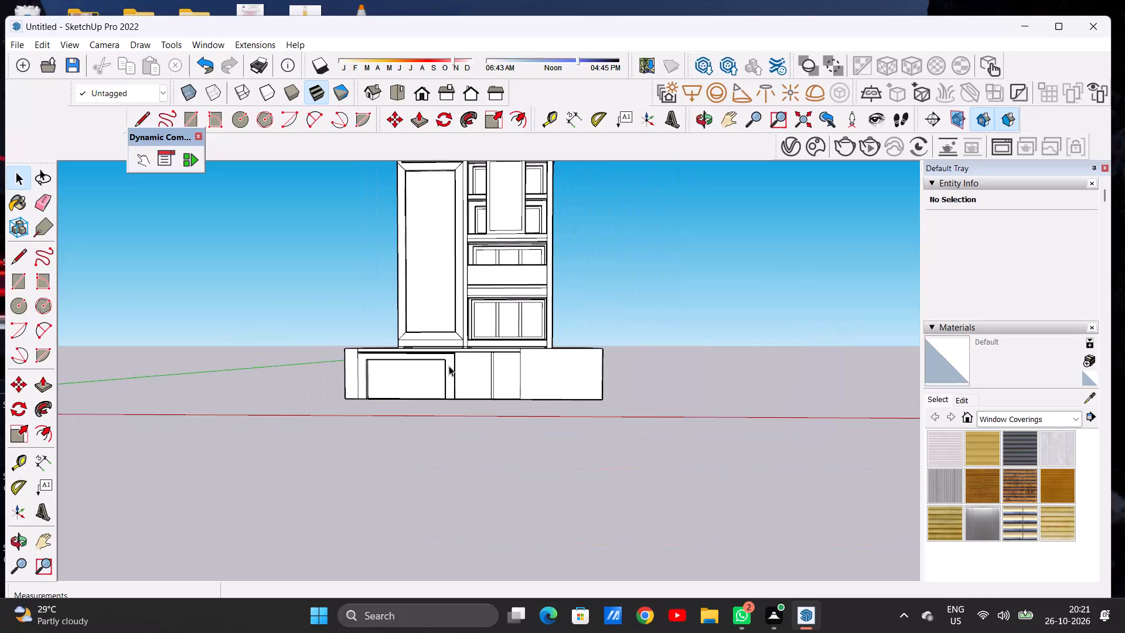
Examine the enclosure's front wall, checking its top beam, recessed panels and central post from the front and both sides.
scroll(448, 365, "down", 2)
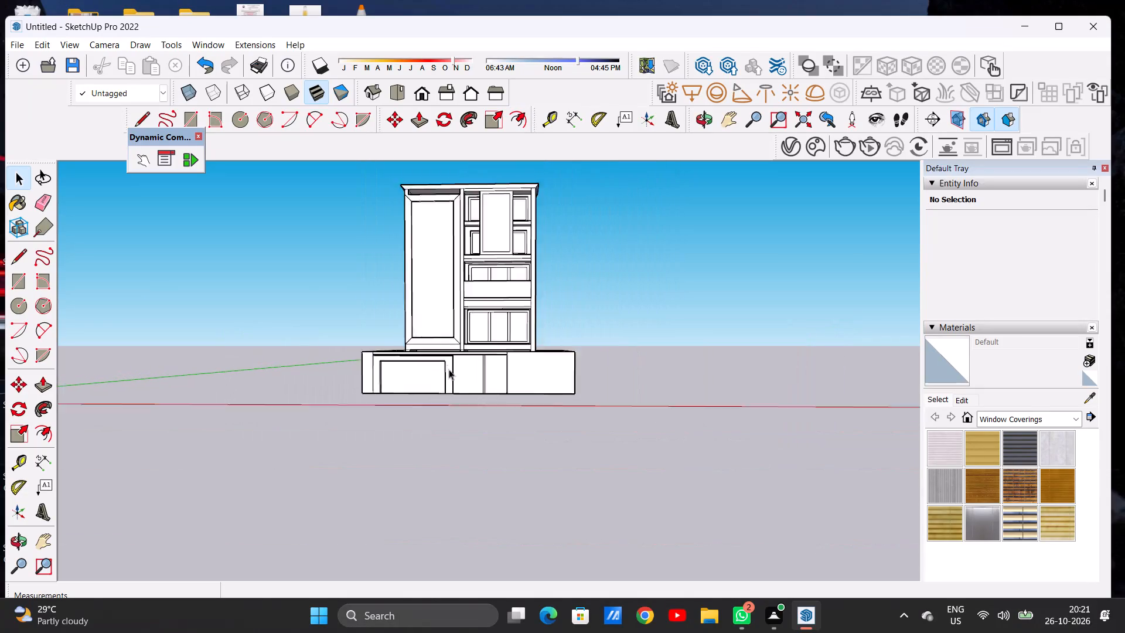
scroll(449, 369, "down", 4)
scroll(451, 356, "up", 13)
middle_click_drag(448, 400, 353, 372)
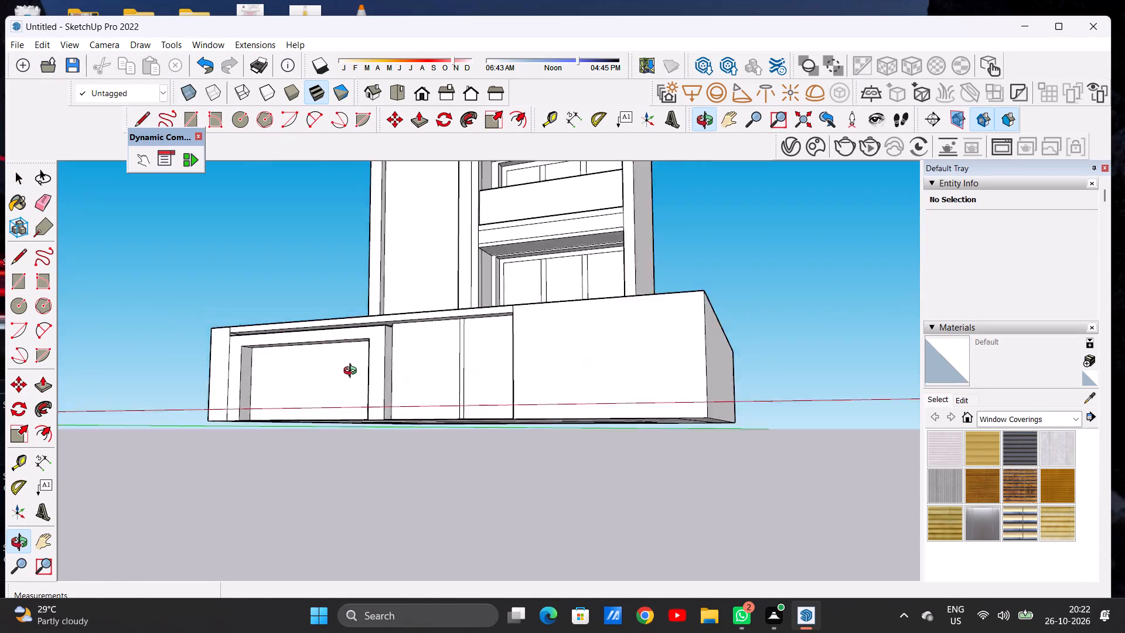
middle_click_drag(353, 372, 422, 415)
scroll(461, 412, "down", 5)
scroll(459, 407, "up", 8)
middle_click_drag(412, 404, 560, 380)
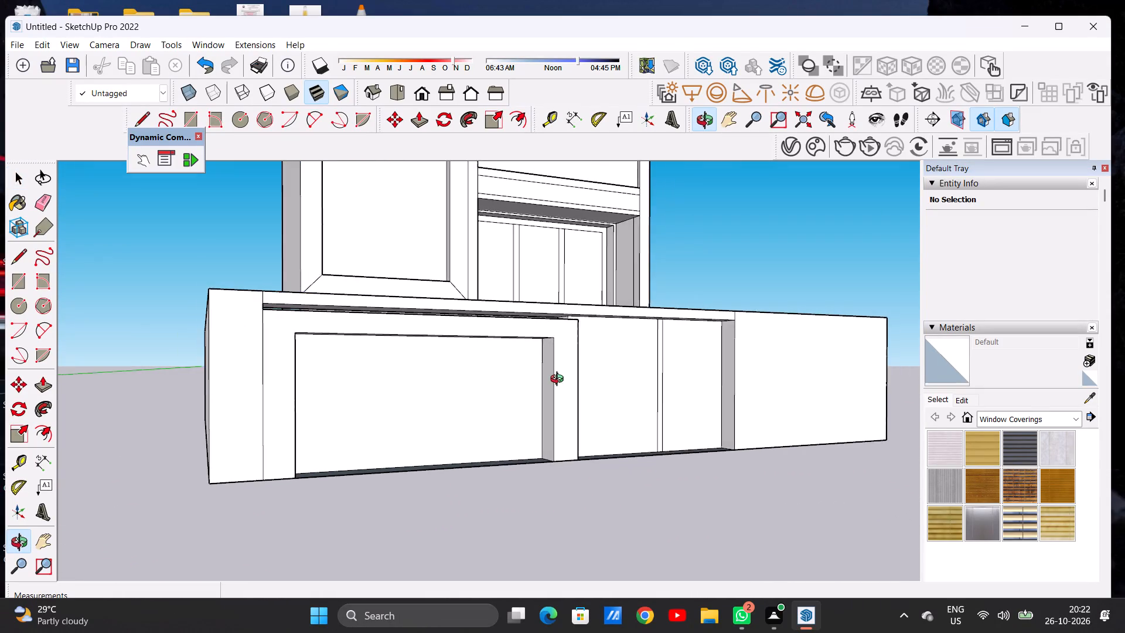
middle_click_drag(560, 380, 443, 402)
scroll(445, 406, "up", 1)
scroll(473, 411, "down", 5)
scroll(438, 436, "up", 5)
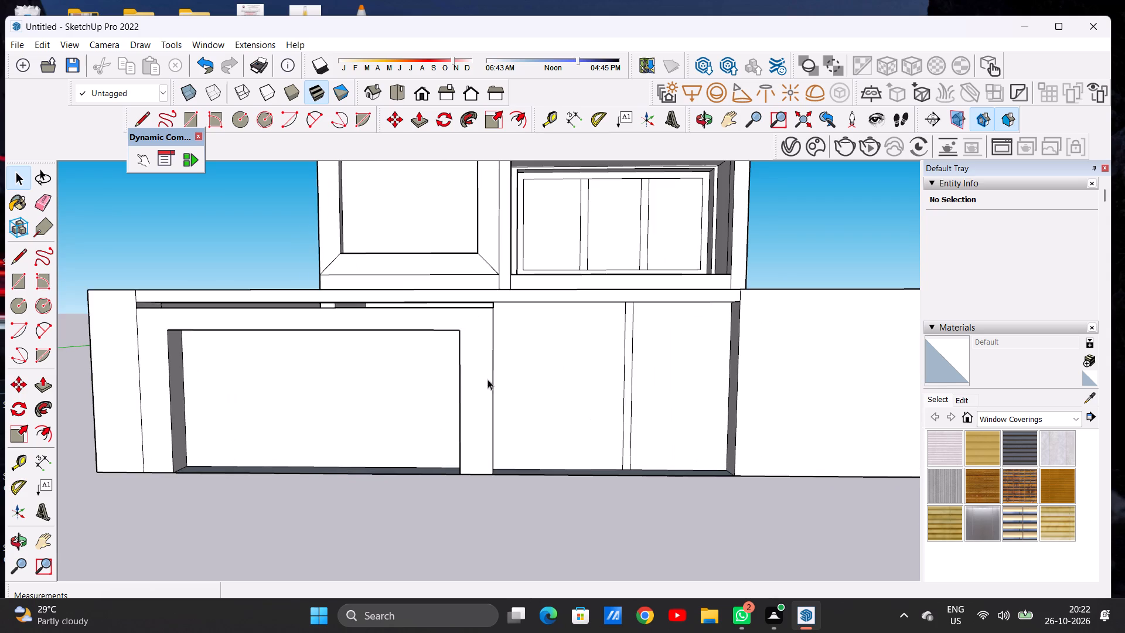
scroll(499, 349, "down", 6)
middle_click_drag(482, 355, 479, 450)
scroll(502, 373, "down", 7)
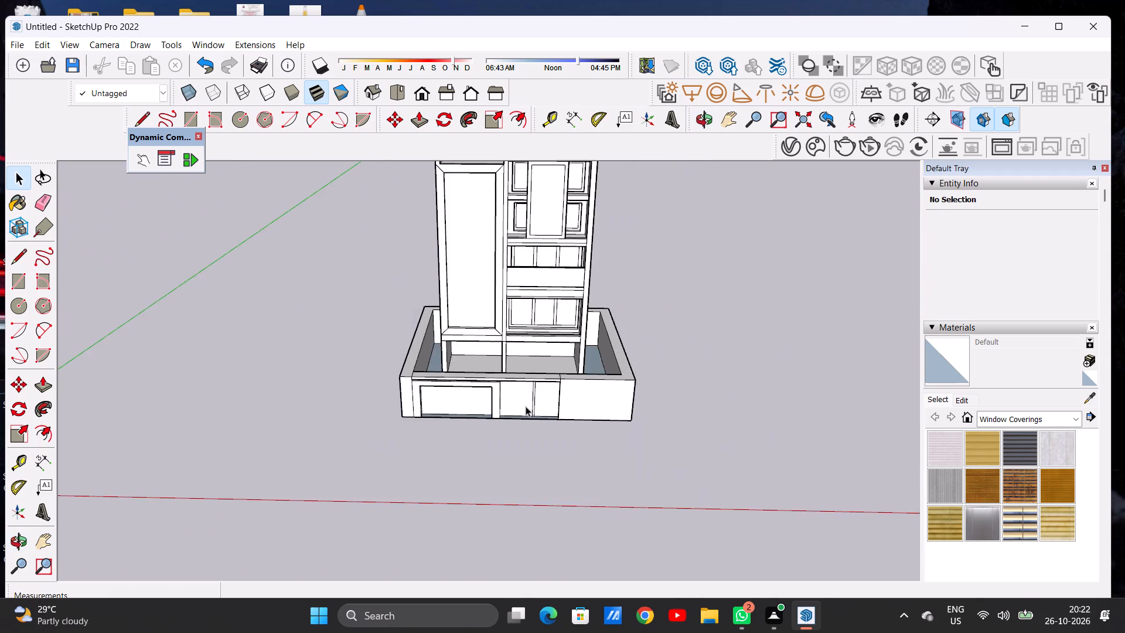
scroll(526, 406, "up", 9)
scroll(547, 406, "down", 1)
scroll(543, 401, "up", 1)
middle_click_drag(495, 384, 288, 328)
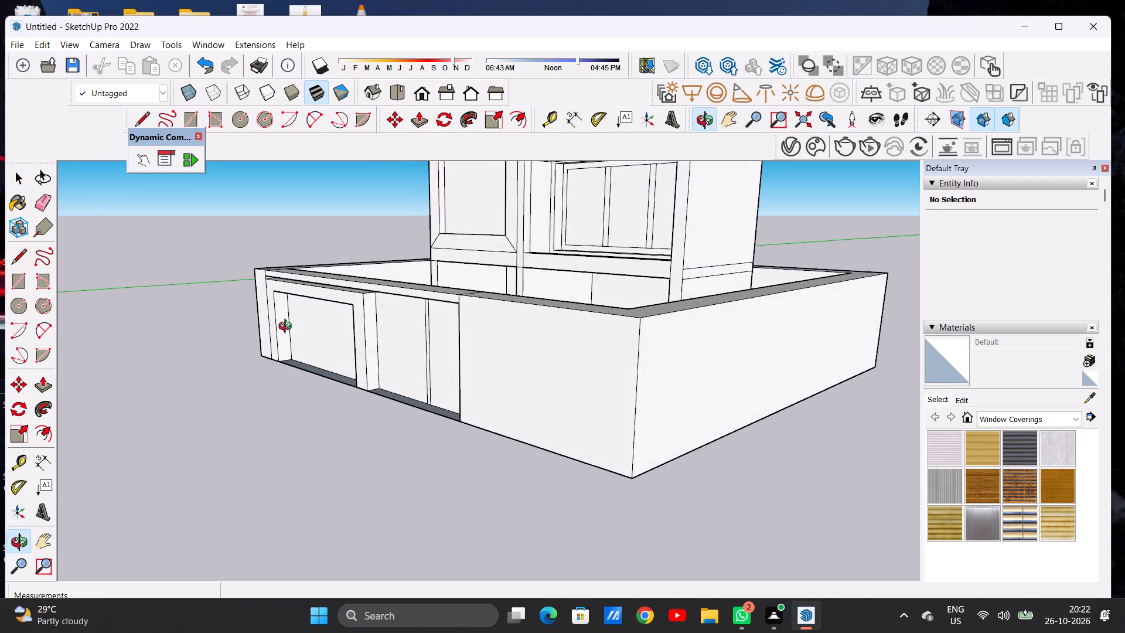
middle_click_drag(288, 328, 311, 329)
scroll(431, 327, "up", 7)
scroll(441, 333, "down", 7)
middle_click_drag(438, 367, 466, 336)
scroll(469, 325, "up", 2)
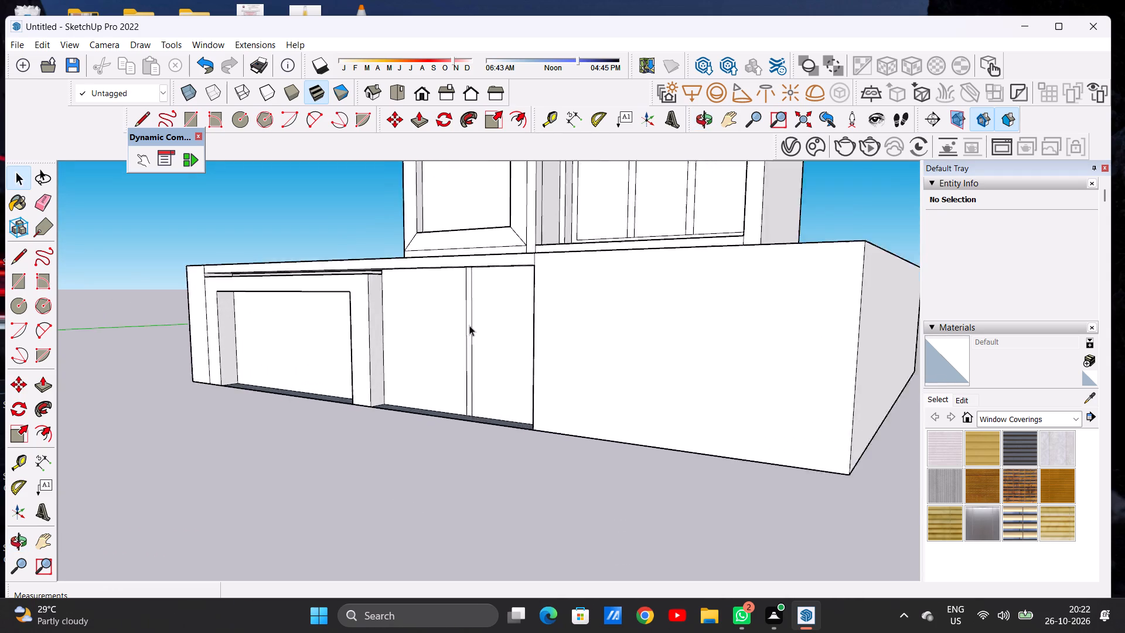
scroll(469, 325, "up", 2)
scroll(469, 325, "down", 1)
scroll(469, 325, "up", 1)
scroll(482, 338, "down", 13)
middle_click_drag(450, 356, 512, 376)
scroll(497, 326, "up", 9)
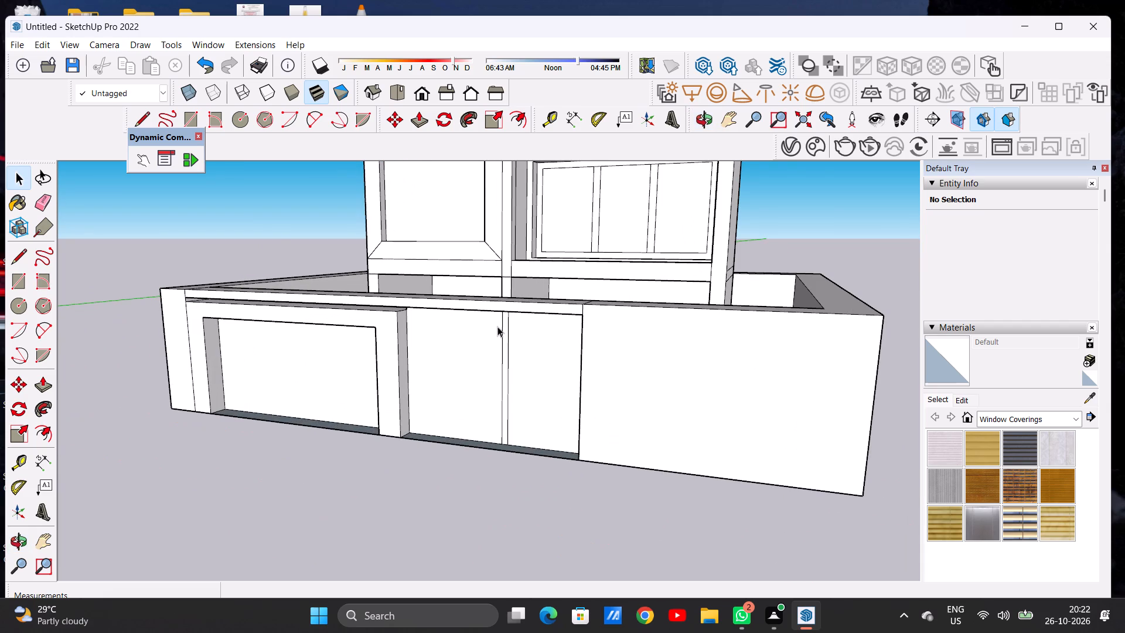
scroll(530, 345, "down", 12)
middle_click_drag(561, 350, 670, 326)
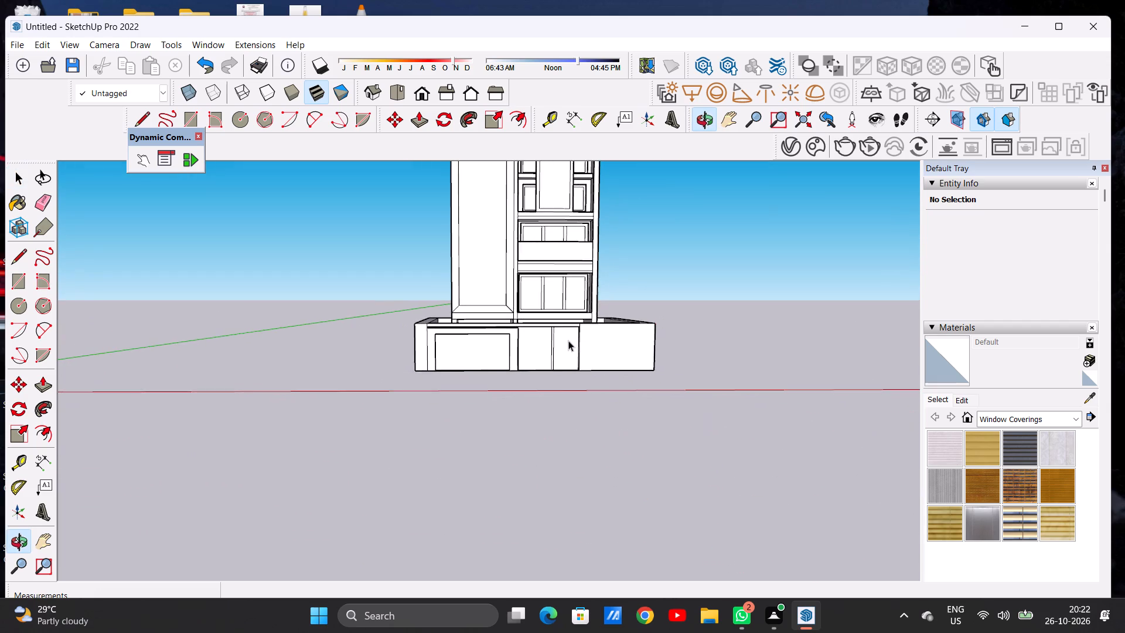
scroll(568, 335, "up", 1)
scroll(568, 335, "down", 1)
scroll(567, 335, "up", 12)
middle_click_drag(596, 343, 585, 370)
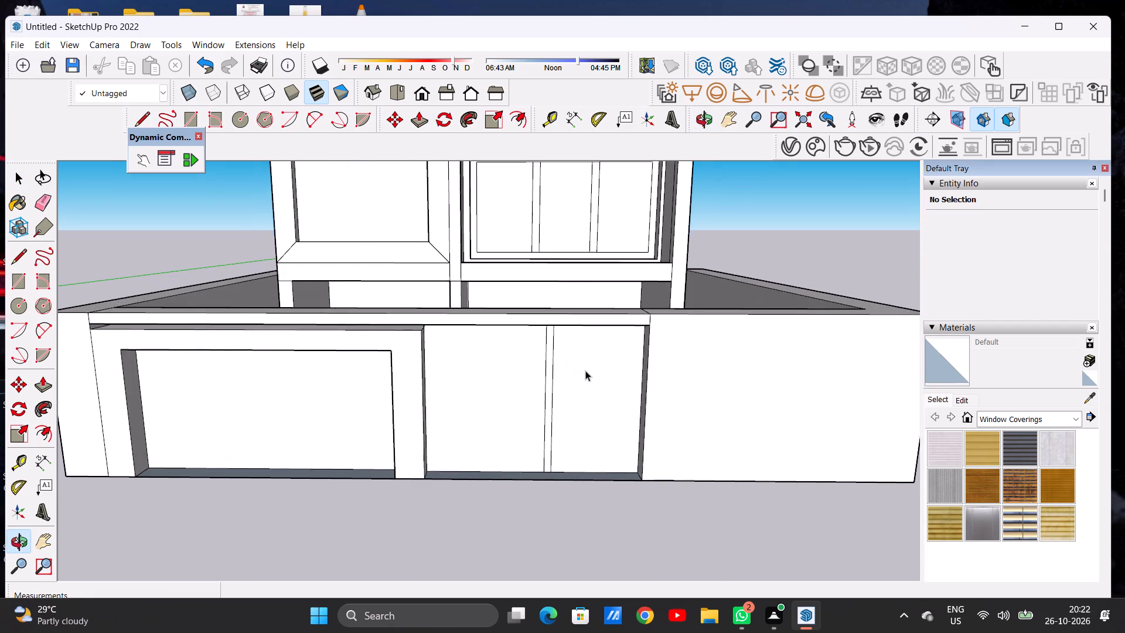
scroll(591, 367, "down", 13)
scroll(579, 358, "up", 13)
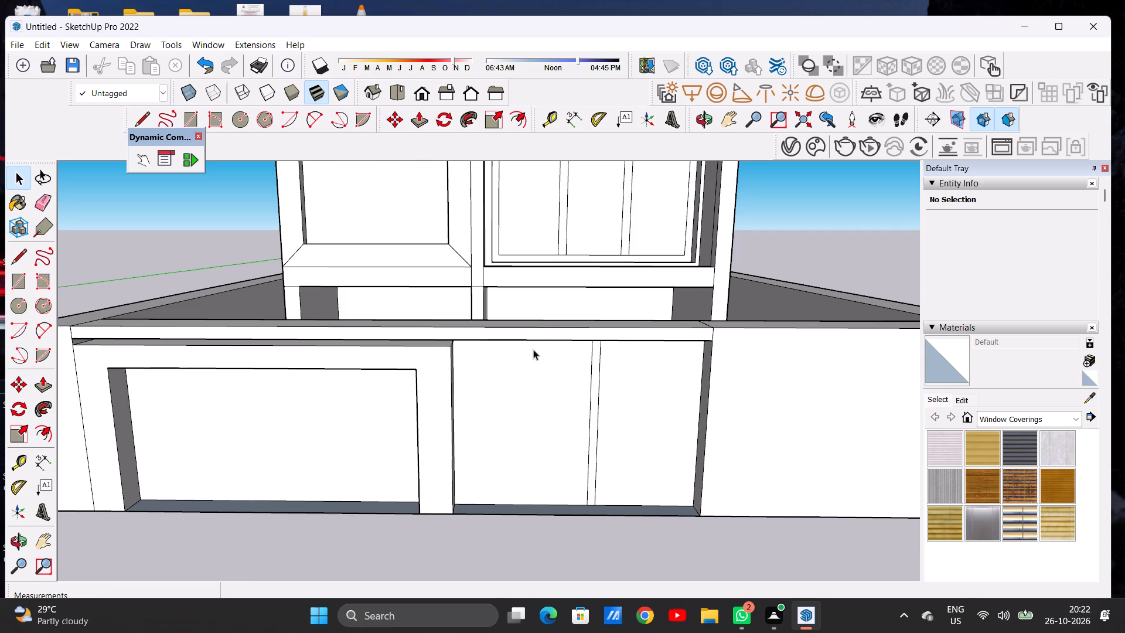
scroll(524, 348, "down", 7)
scroll(527, 367, "up", 7)
scroll(582, 377, "up", 1)
middle_click_drag(579, 377, 451, 369)
scroll(456, 378, "down", 6)
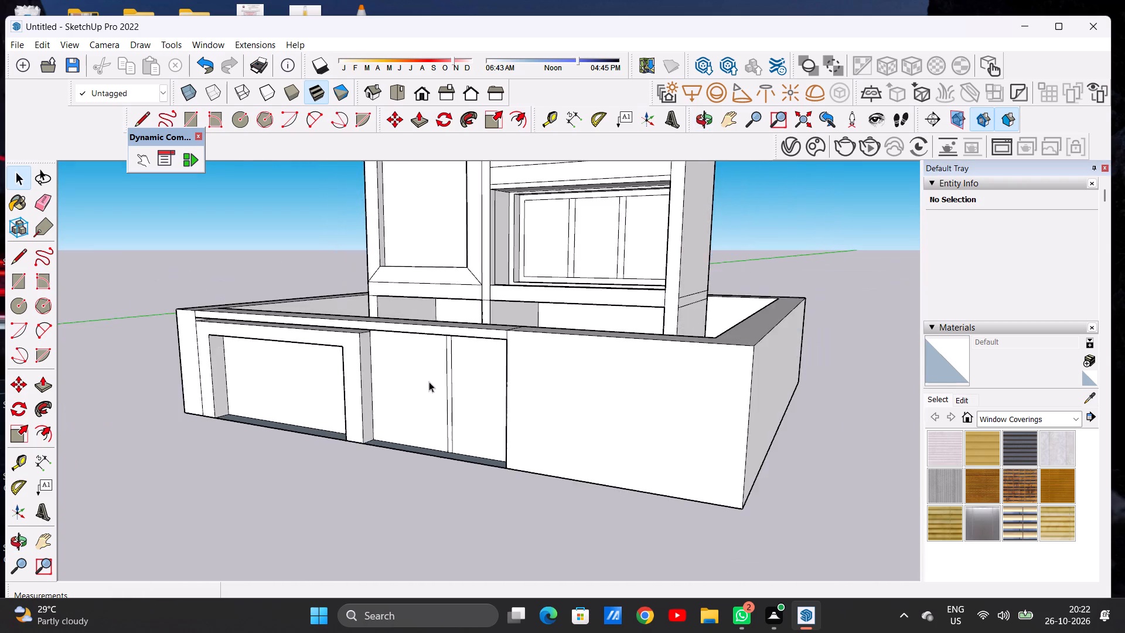
middle_click_drag(472, 376, 538, 350)
scroll(537, 356, "down", 4)
scroll(517, 360, "up", 8)
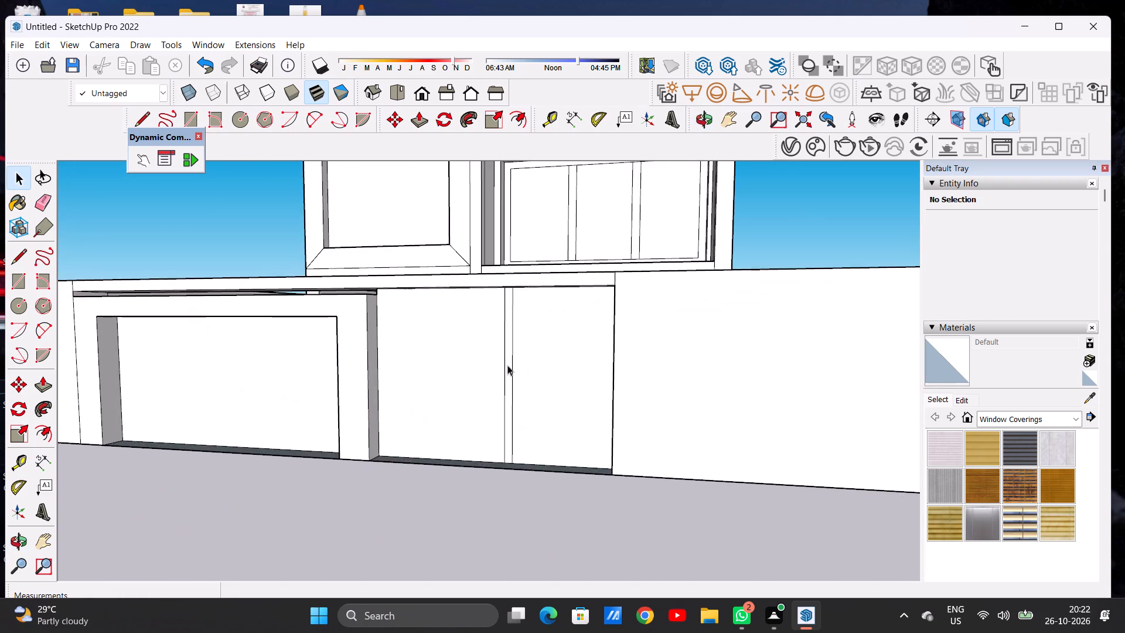
middle_click_drag(511, 364, 575, 361)
scroll(544, 376, "down", 7)
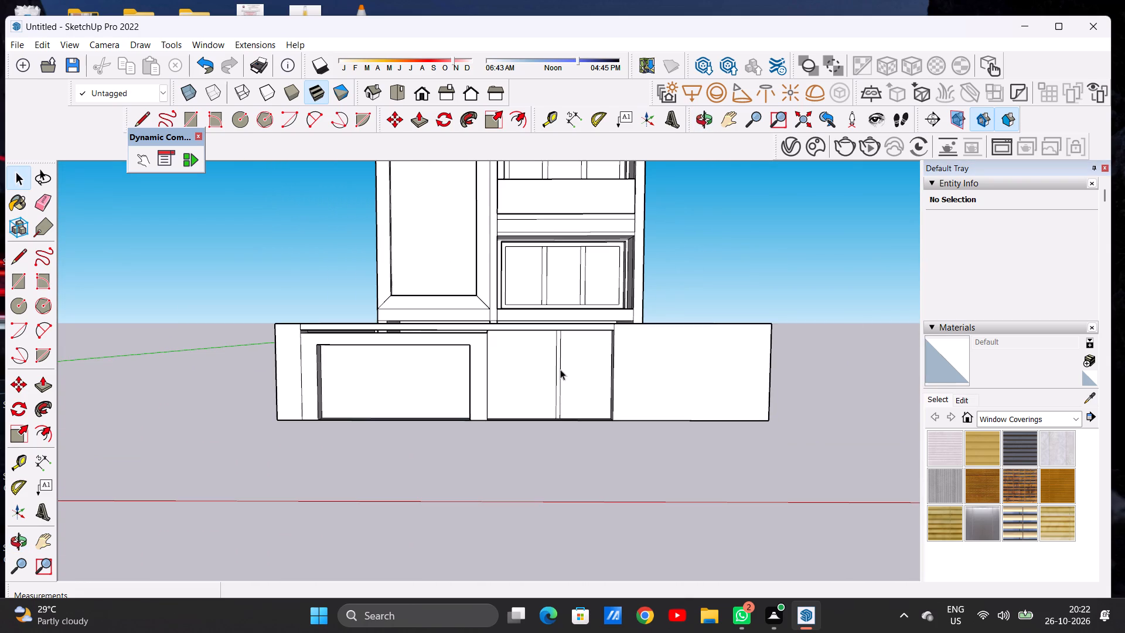
Examine the walled enclosure from above, checking the floor, wall tops and cabinet base against the front wall.
middle_click_drag(564, 371, 501, 430)
scroll(521, 336, "down", 8)
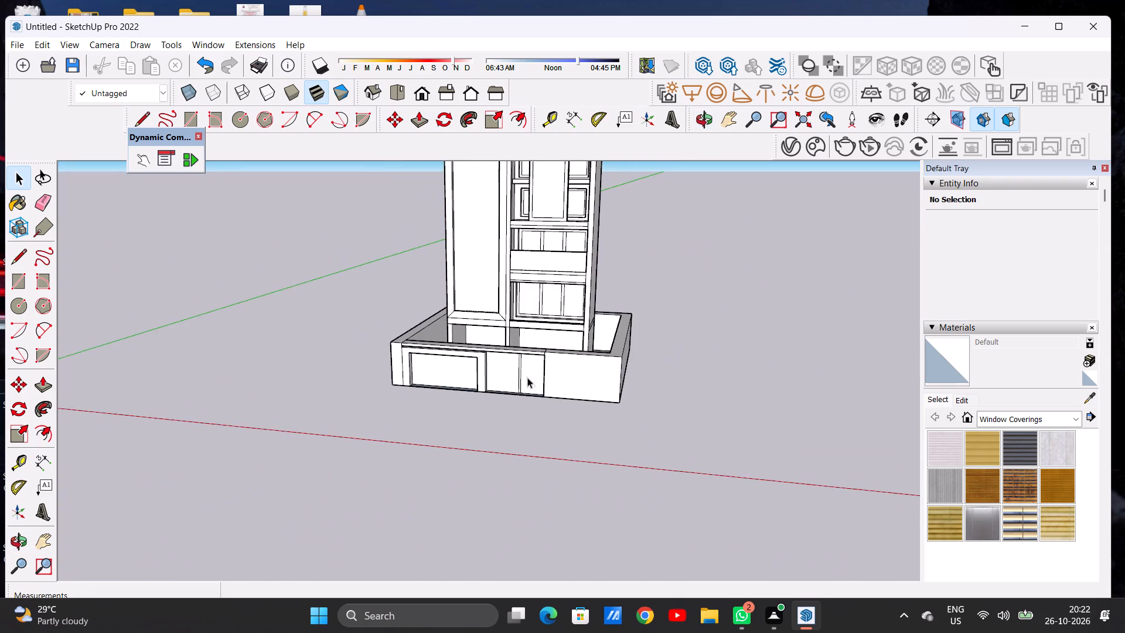
scroll(530, 382, "up", 13)
middle_click_drag(447, 400, 453, 482)
scroll(453, 482, "up", 1)
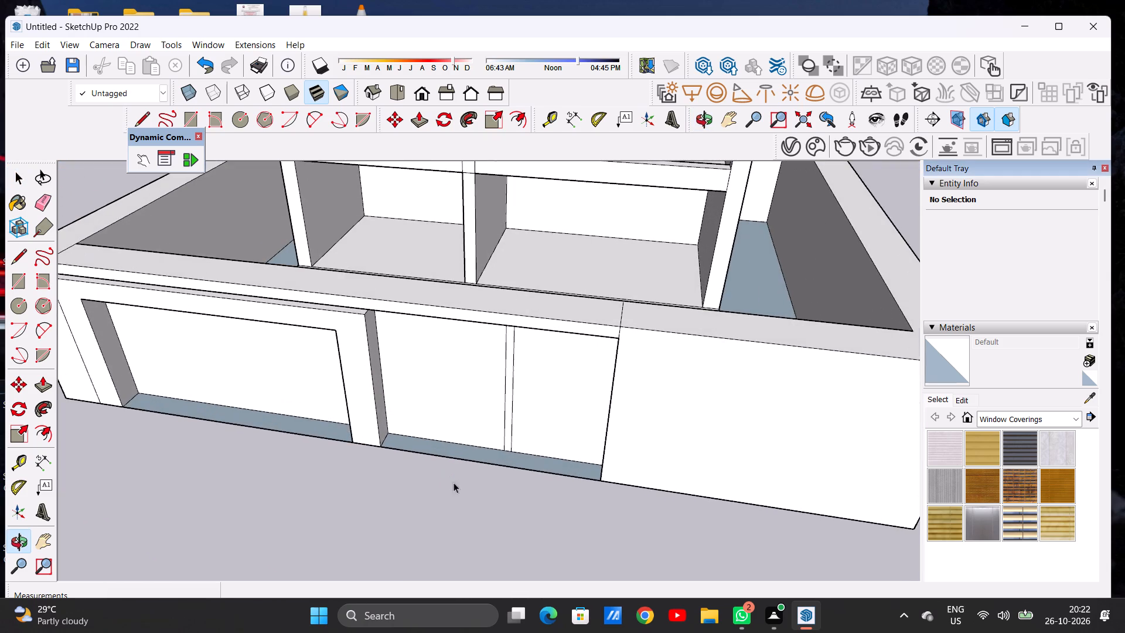
middle_click_drag(510, 447, 444, 468)
scroll(479, 431, "up", 9)
scroll(487, 420, "down", 8)
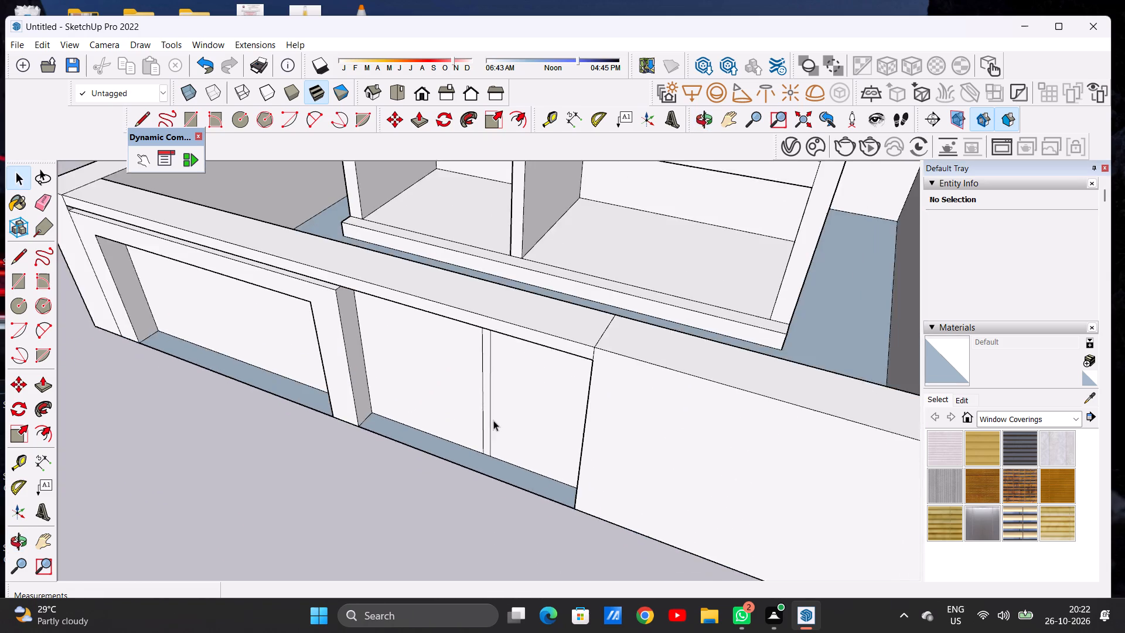
scroll(493, 420, "down", 13)
middle_click_drag(450, 404, 506, 343)
scroll(493, 378, "down", 1)
scroll(494, 376, "up", 8)
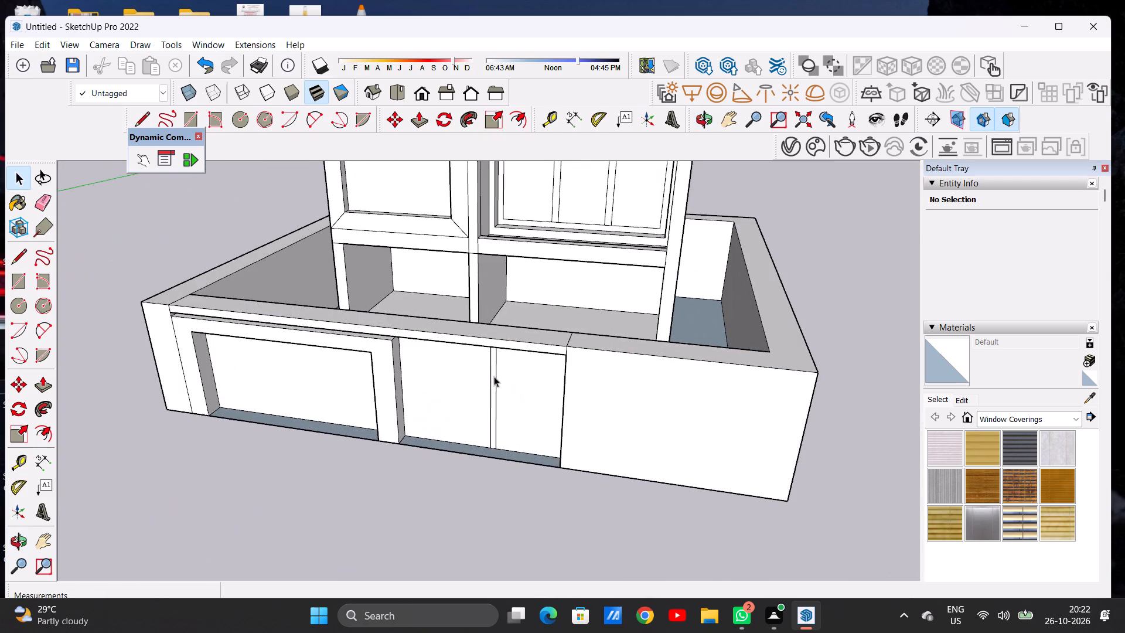
scroll(425, 391, "up", 1)
middle_click_drag(428, 391, 516, 380)
scroll(434, 387, "down", 7)
middle_click_drag(432, 404, 427, 347)
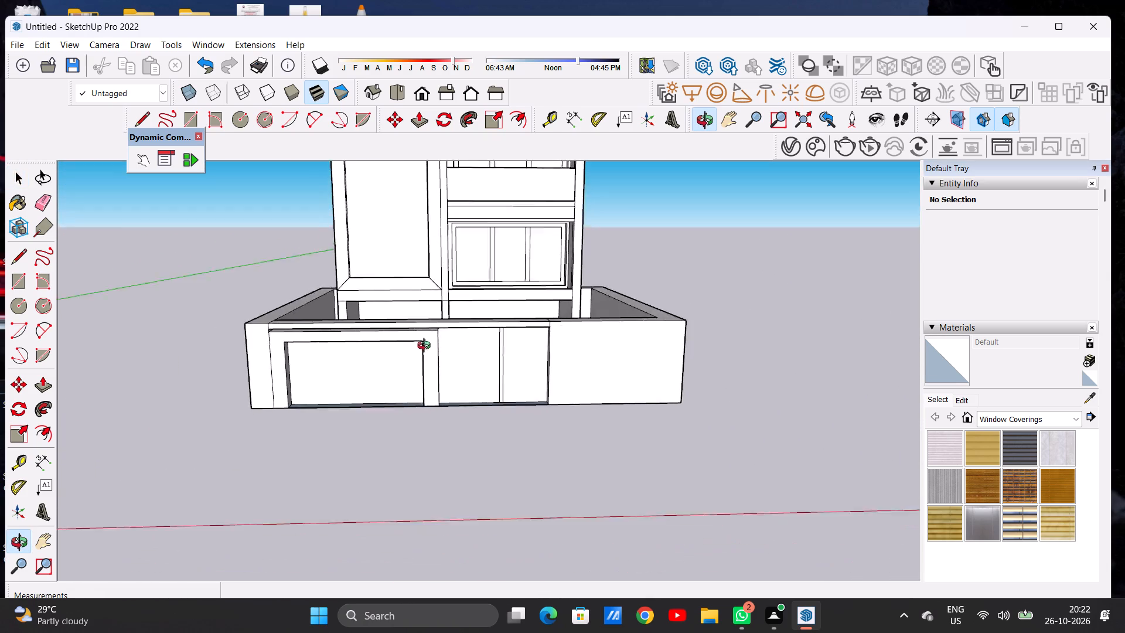
middle_click_drag(427, 347, 424, 342)
scroll(416, 355, "up", 7)
middle_click_drag(415, 365, 368, 444)
scroll(366, 396, "down", 7)
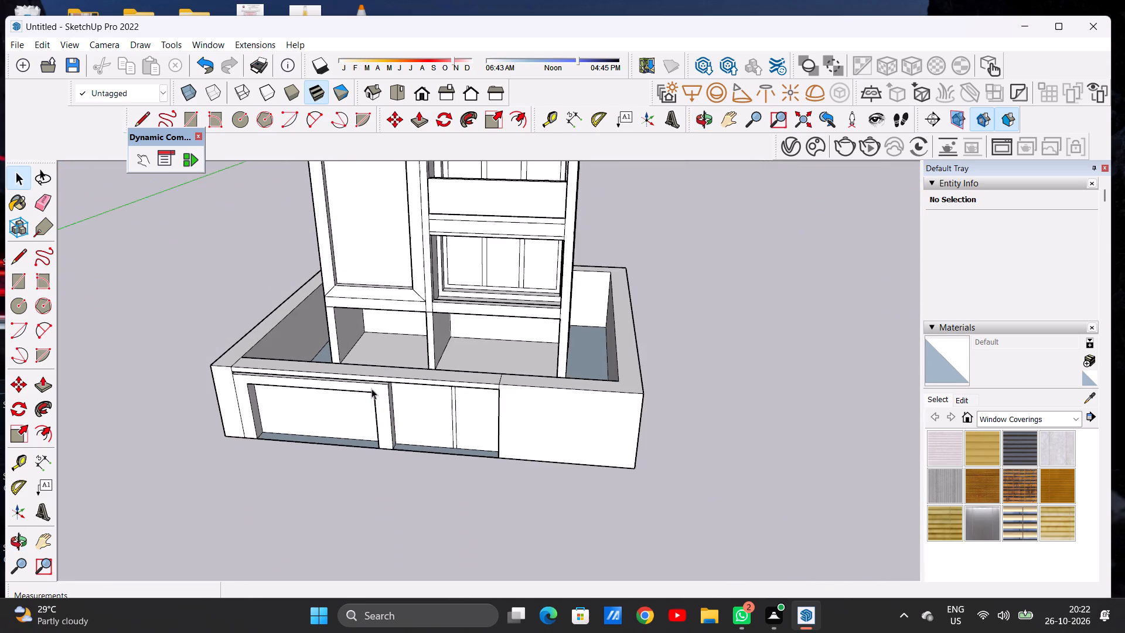
scroll(371, 389, "down", 2)
middle_click_drag(414, 404, 338, 396)
scroll(397, 409, "up", 8)
scroll(468, 387, "down", 8)
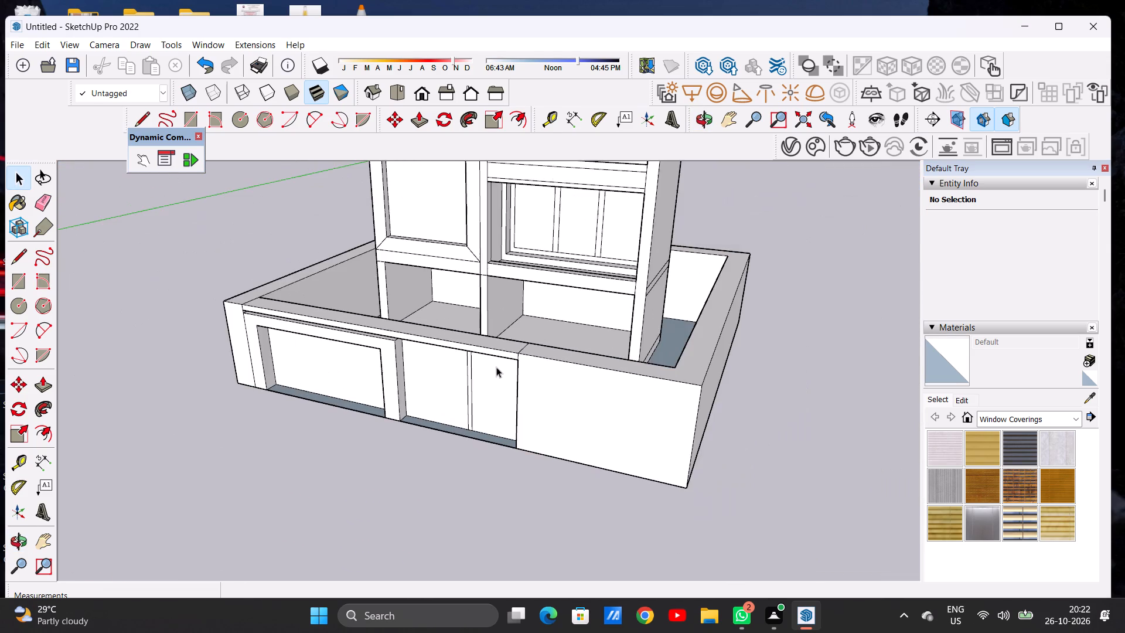
middle_click_drag(475, 389, 546, 463)
scroll(475, 376, "down", 6)
middle_click_drag(482, 359, 493, 421)
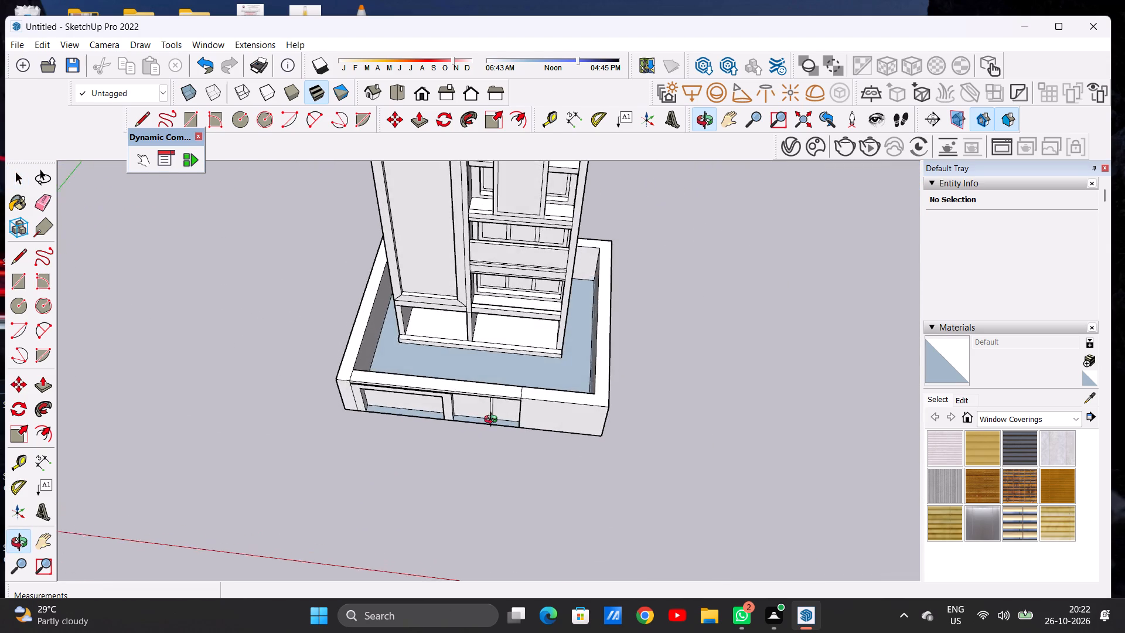
middle_click_drag(493, 421, 494, 423)
scroll(494, 423, "up", 1)
scroll(499, 403, "down", 3)
scroll(516, 384, "up", 10)
middle_click_drag(549, 356, 554, 380)
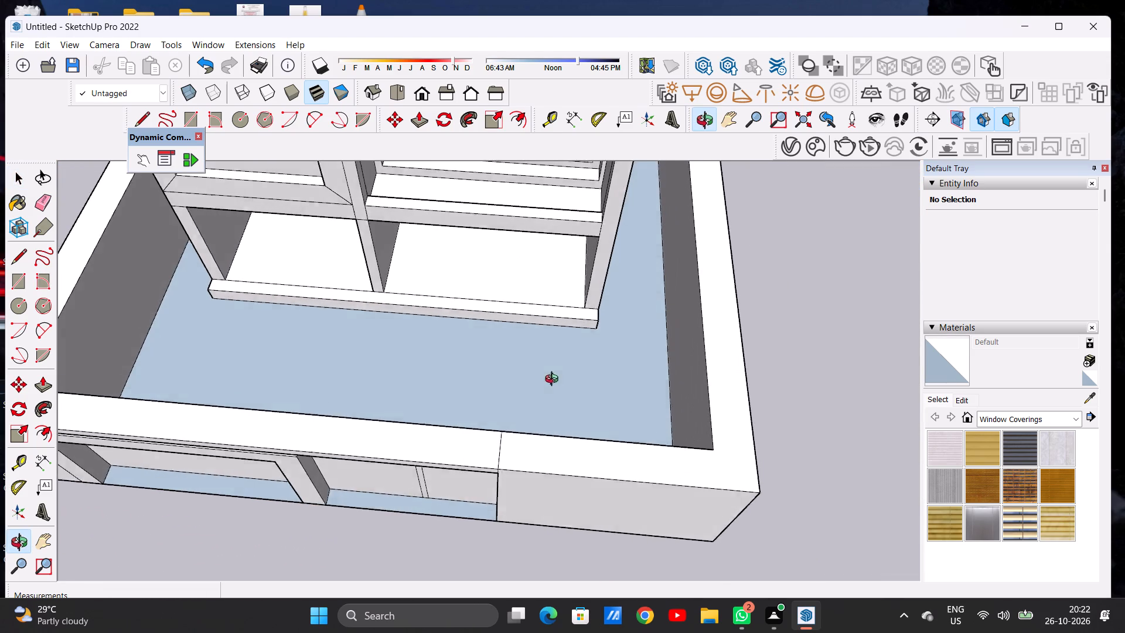
middle_click_drag(554, 380, 554, 384)
scroll(493, 376, "down", 12)
middle_click_drag(482, 409, 492, 371)
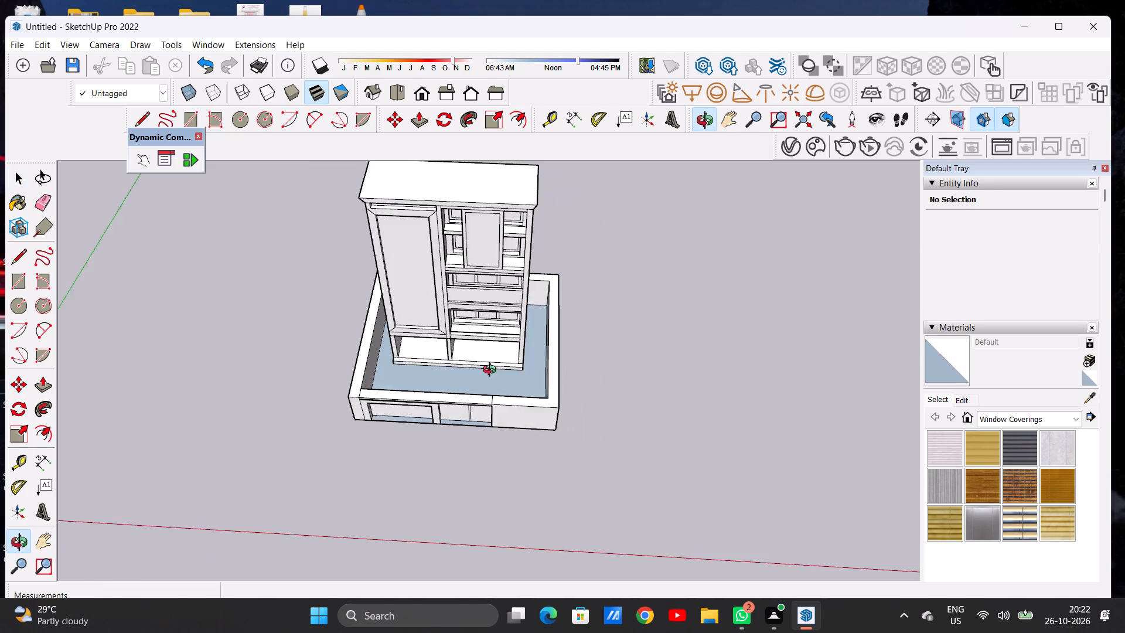
middle_click_drag(492, 371, 500, 332)
scroll(471, 403, "up", 3)
scroll(468, 409, "down", 2)
scroll(468, 409, "up", 2)
middle_click_drag(475, 424, 461, 355)
scroll(461, 399, "up", 14)
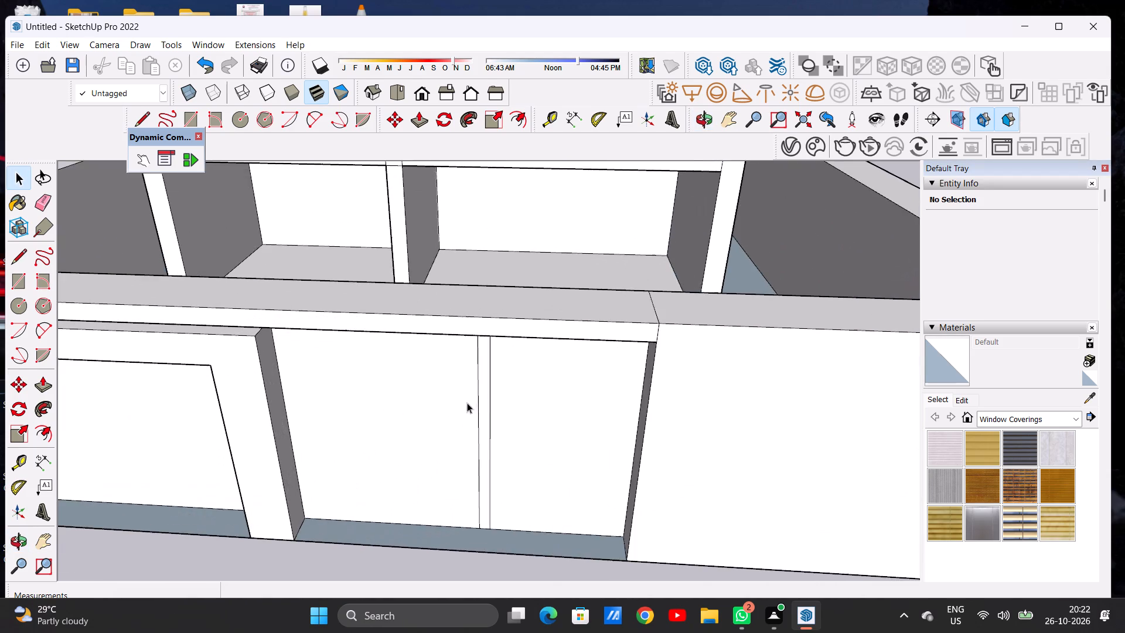
middle_click_drag(506, 403, 529, 311)
scroll(529, 311, "up", 1)
scroll(537, 367, "down", 8)
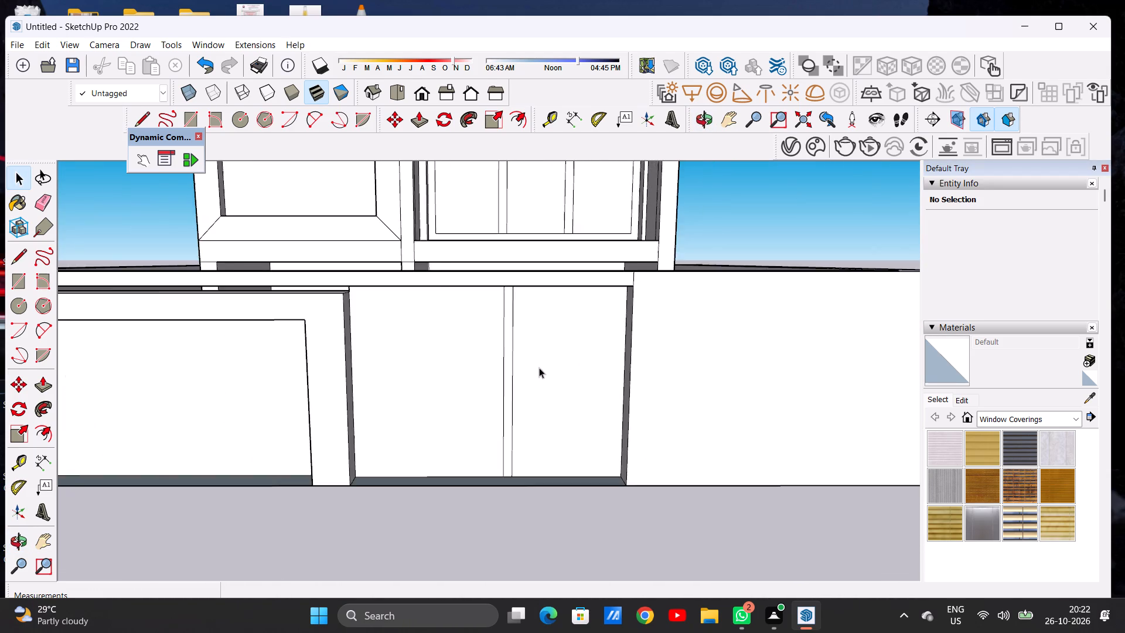
scroll(539, 367, "down", 4)
middle_click_drag(547, 386, 516, 515)
scroll(553, 392, "up", 4)
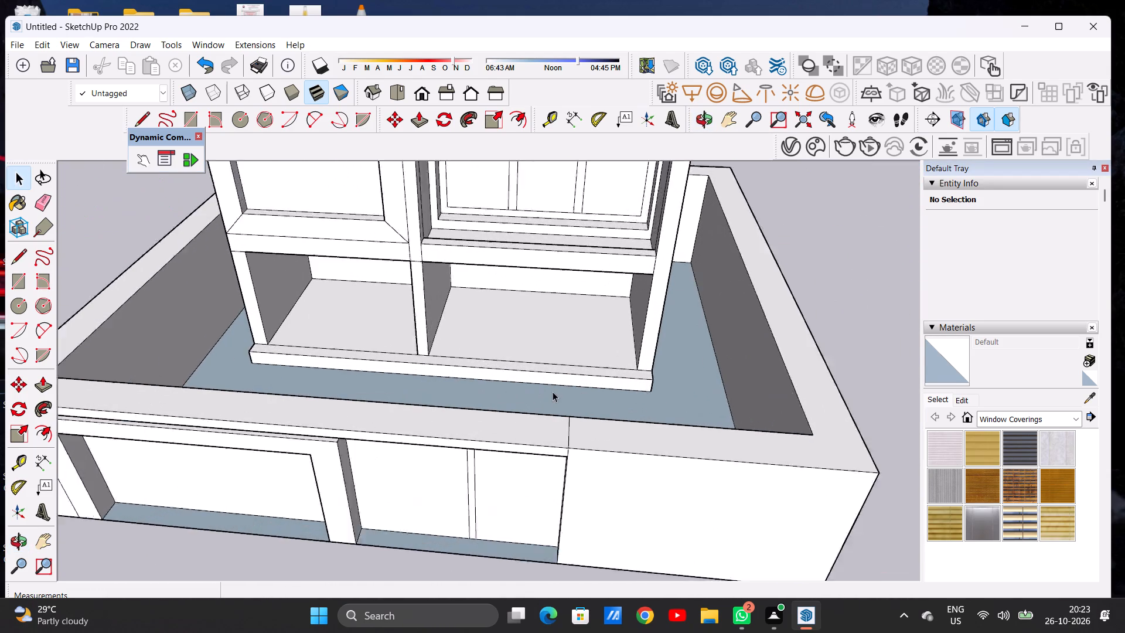
scroll(553, 392, "up", 2)
middle_click_drag(519, 390, 519, 462)
scroll(537, 401, "down", 20)
scroll(541, 418, "up", 4)
scroll(541, 418, "down", 1)
scroll(541, 418, "up", 2)
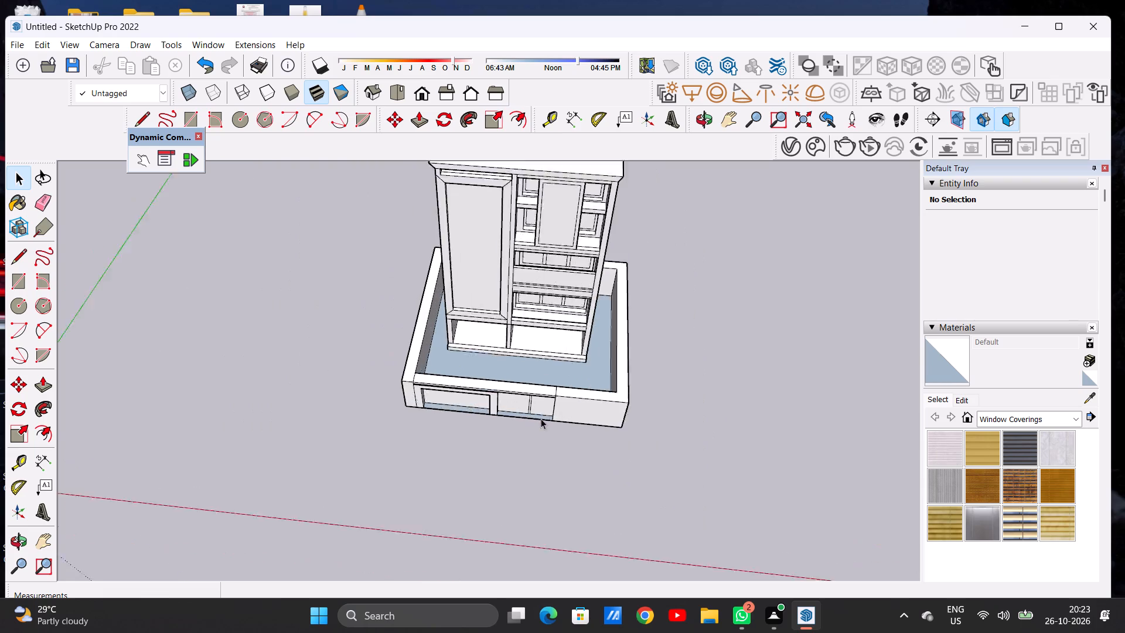
scroll(541, 418, "up", 2)
scroll(529, 420, "down", 7)
Examine the cabinet and enclosure from the front, focusing on the front wall's plain section beside the recessed panels.
middle_click_drag(541, 399, 549, 329)
scroll(531, 410, "up", 10)
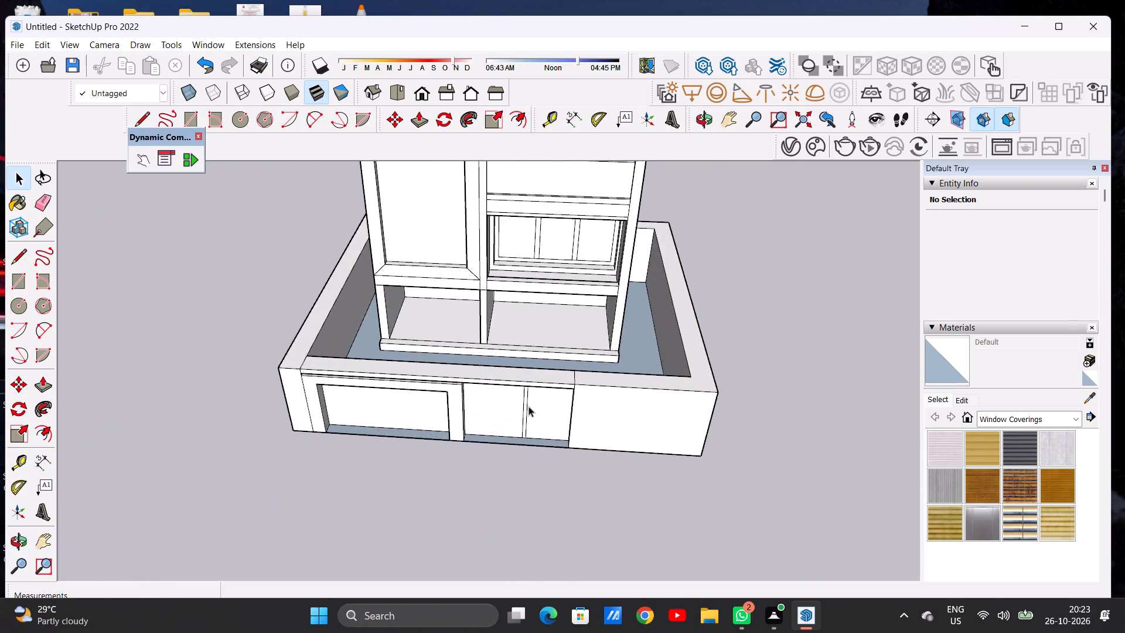
scroll(529, 406, "up", 6)
middle_click_drag(531, 411, 541, 324)
scroll(513, 466, "down", 11)
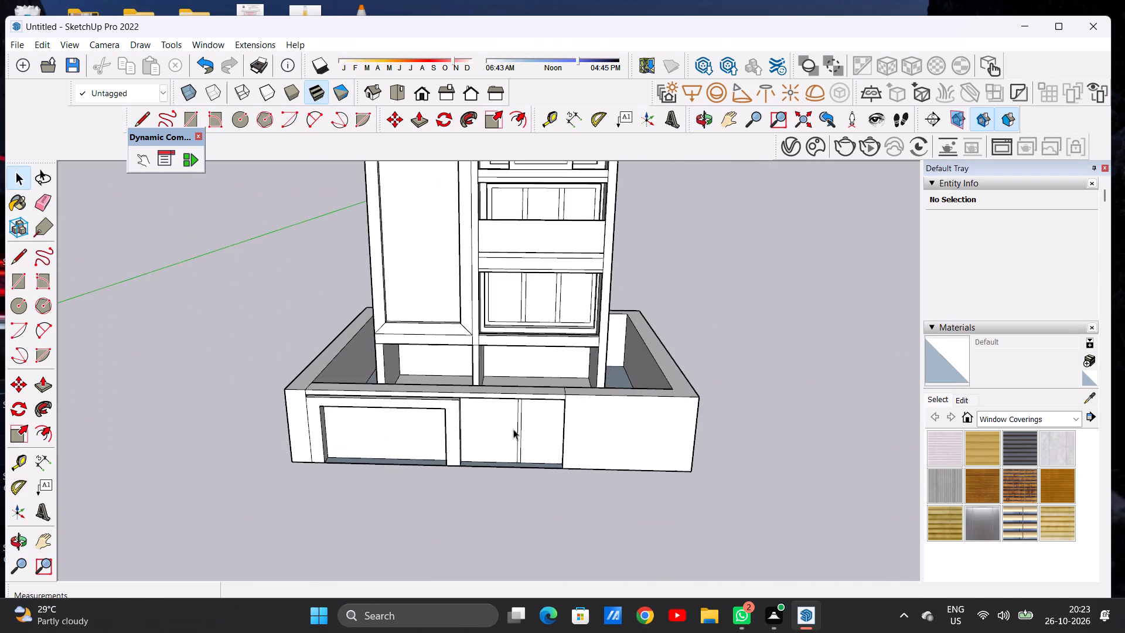
scroll(517, 415, "up", 5)
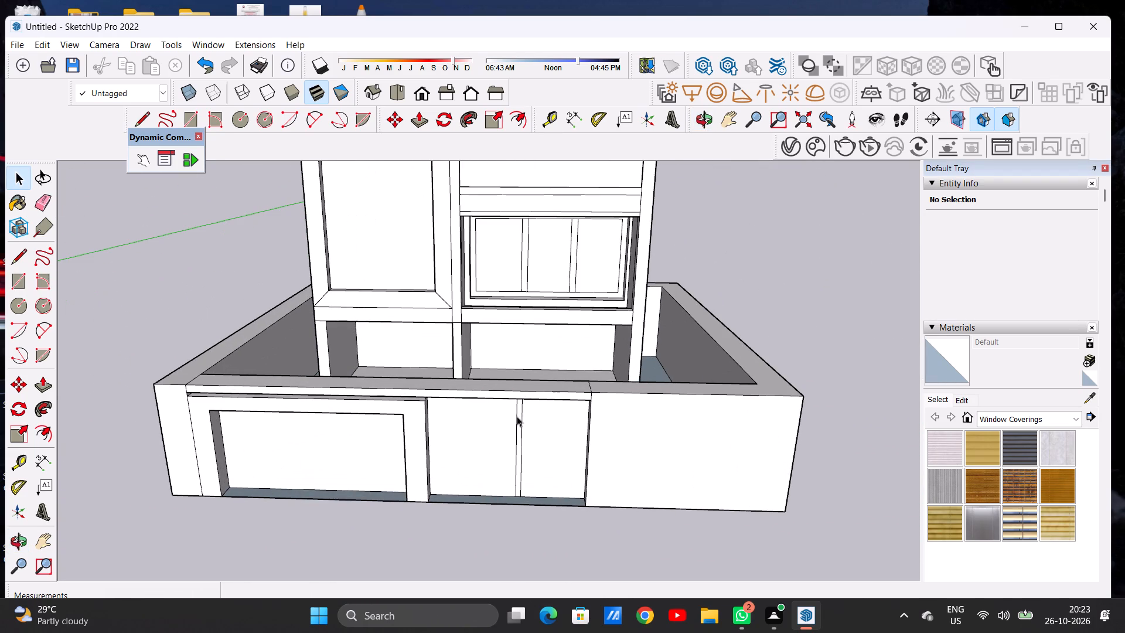
scroll(511, 430, "down", 6)
middle_click_drag(547, 392, 587, 338)
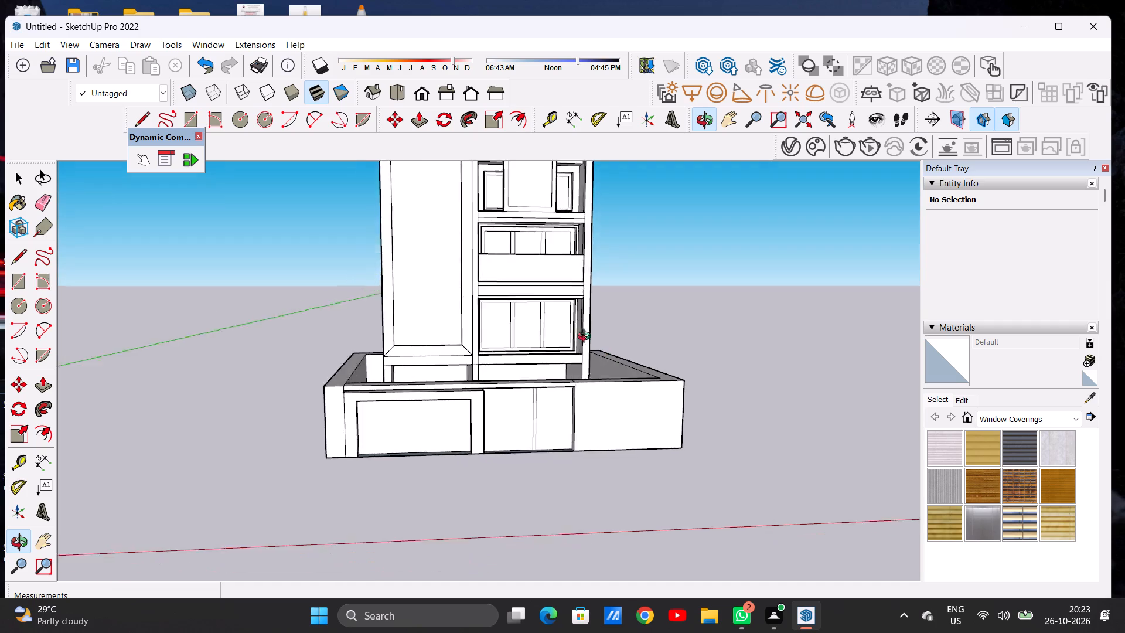
middle_click_drag(587, 338, 554, 321)
scroll(532, 400, "down", 12)
scroll(526, 390, "up", 4)
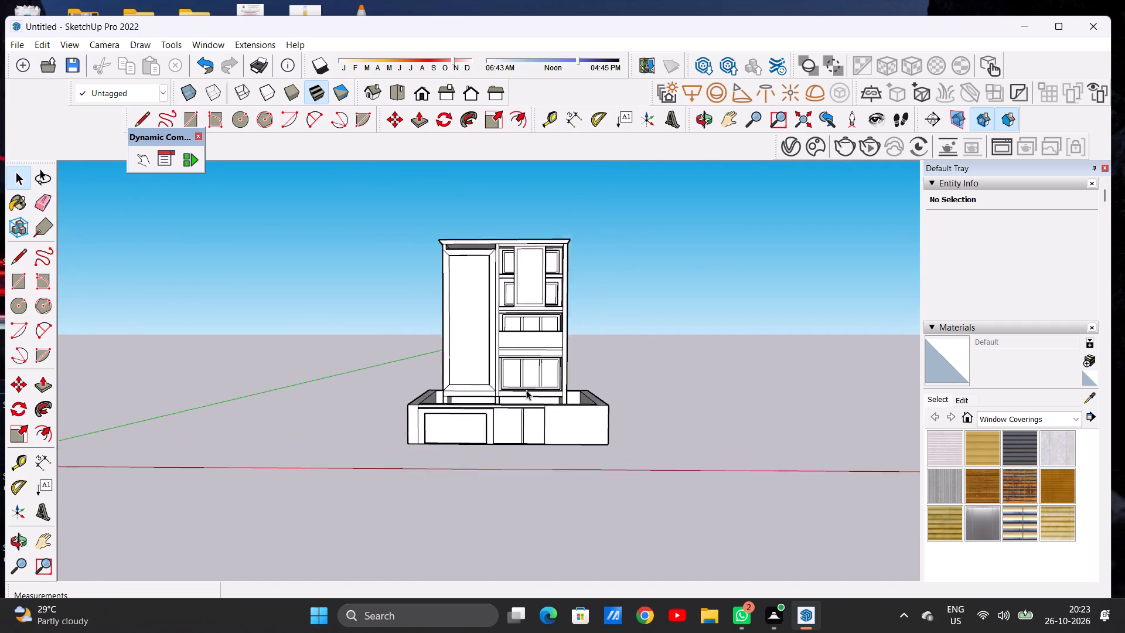
scroll(526, 390, "up", 3)
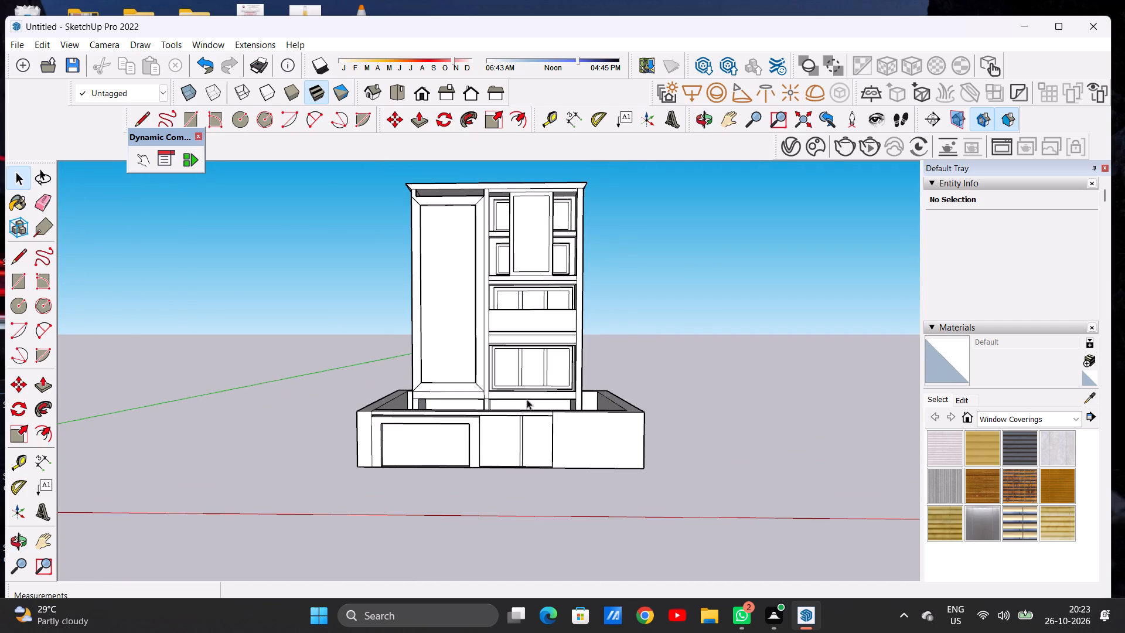
scroll(621, 443, "up", 4)
middle_click_drag(618, 454, 601, 445)
scroll(599, 445, "up", 5)
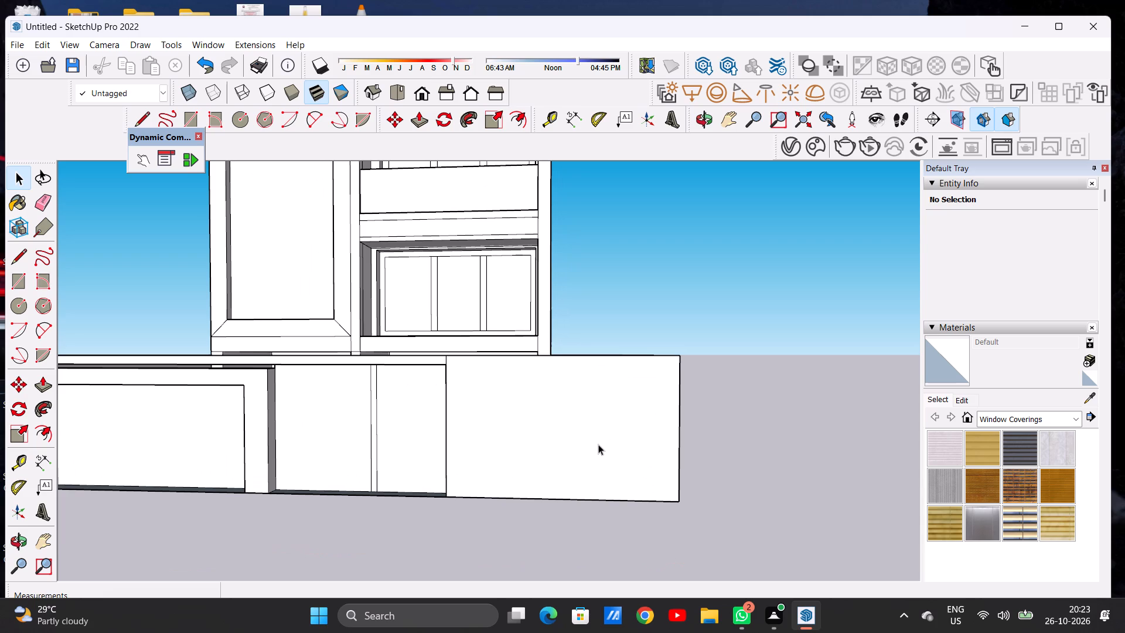
Draw a rectangle about 8' 8" by 2' 7" on the front wall's plain section beside the recessed panels.
scroll(568, 437, "down", 4)
middle_click_drag(580, 438, 601, 424)
scroll(601, 424, "up", 1)
middle_click_drag(599, 440, 596, 473)
middle_click(596, 473)
middle_click_drag(587, 454, 586, 443)
scroll(586, 443, "up", 2)
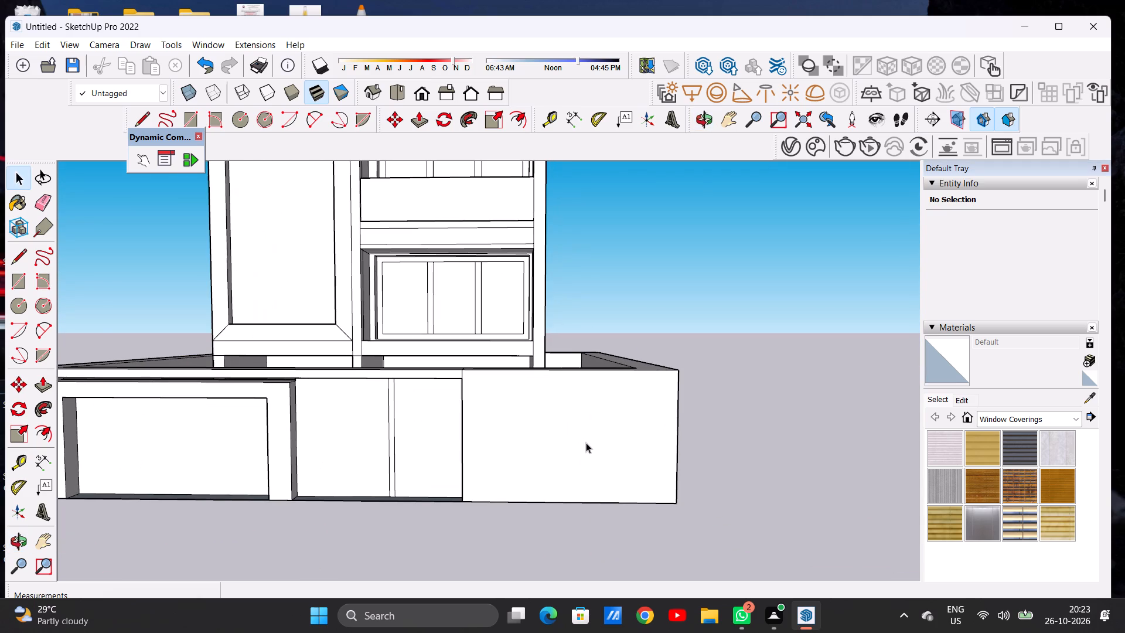
key("r")
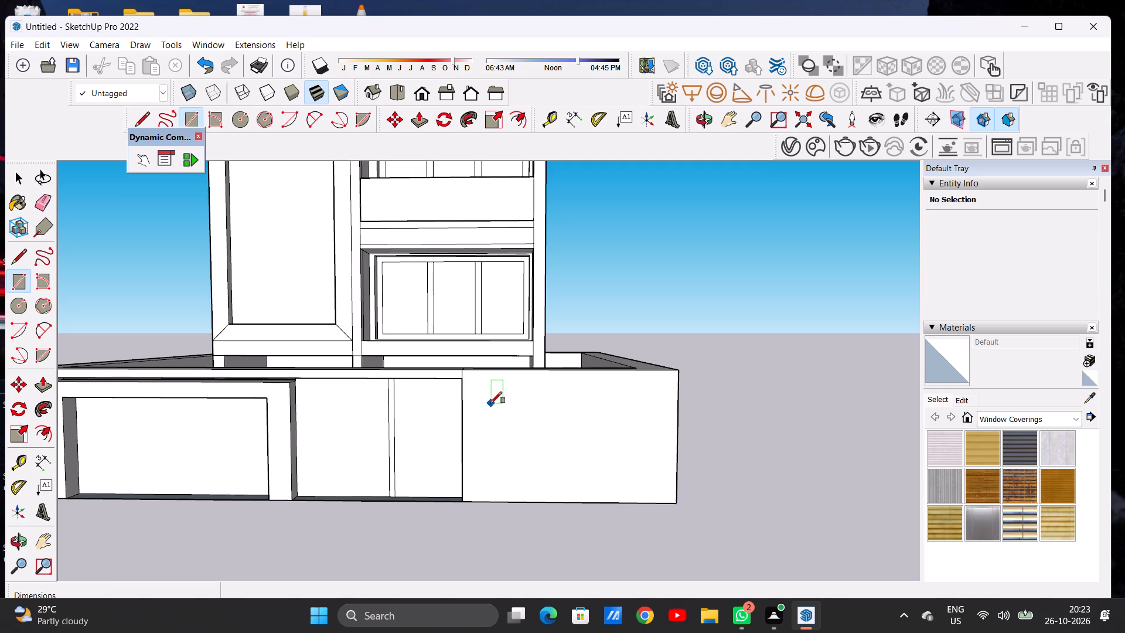
left_click(490, 400)
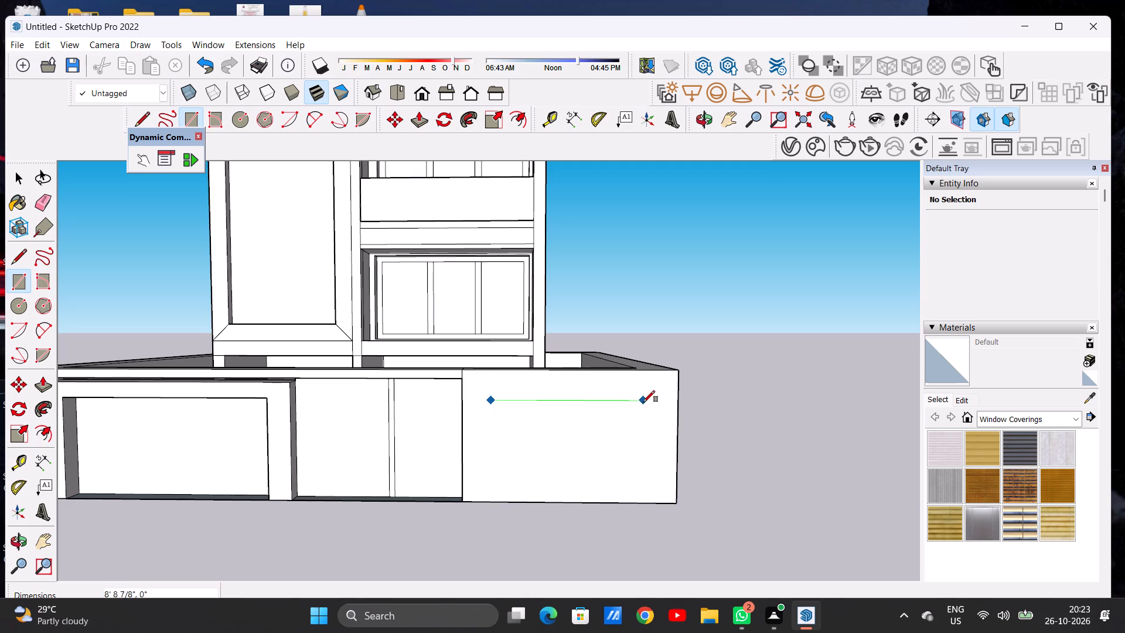
left_click(642, 401)
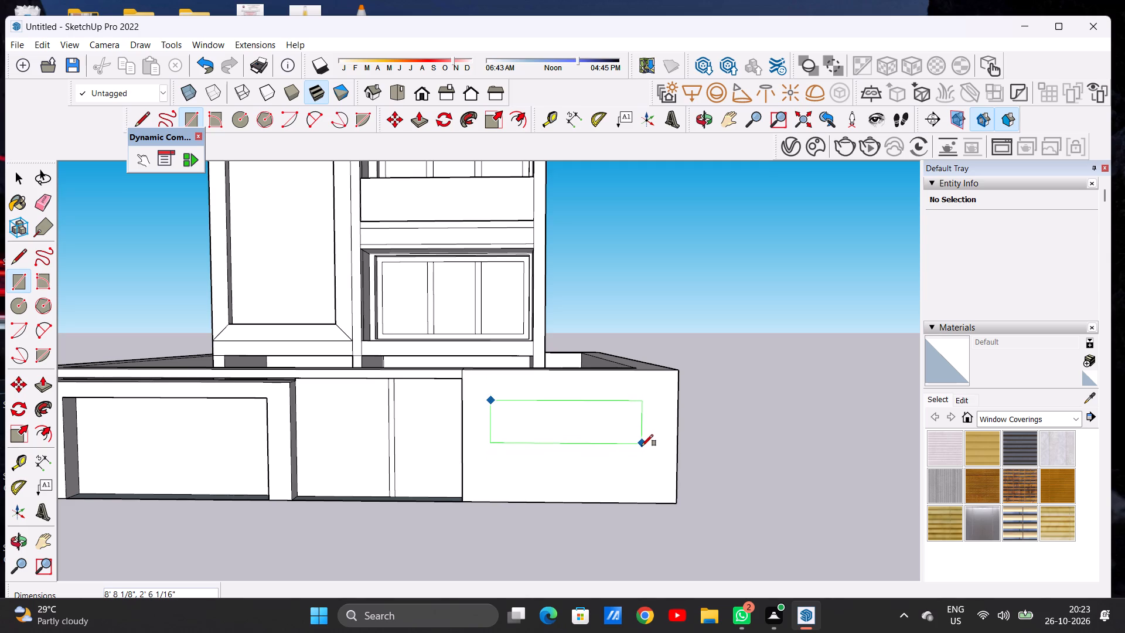
left_click(642, 446)
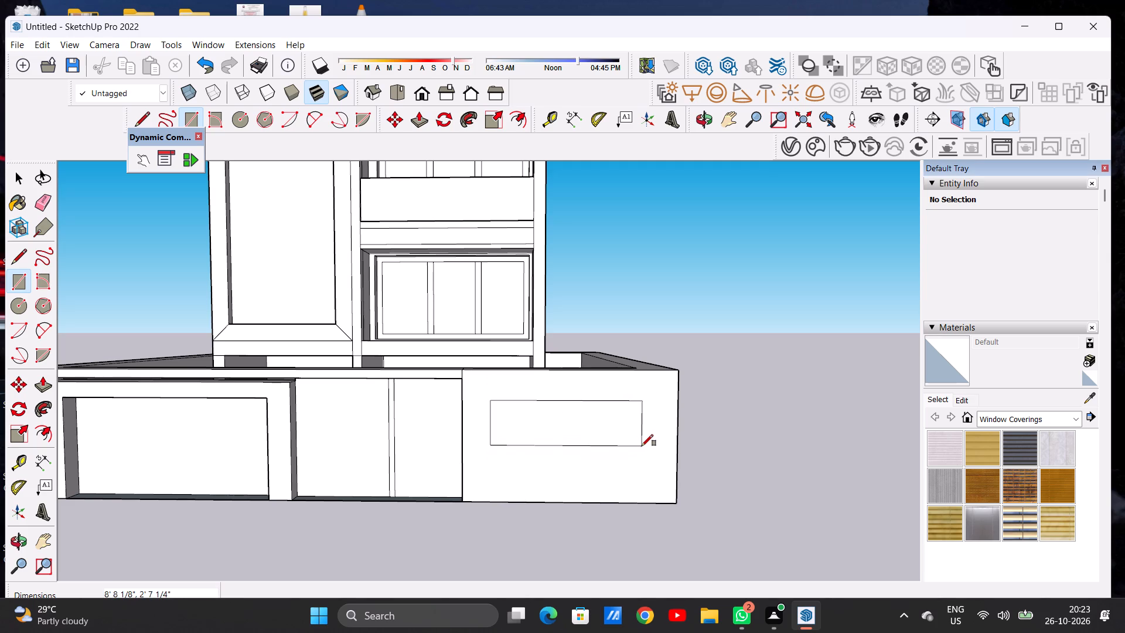
key("space")
double_click(628, 425)
left_click(722, 394)
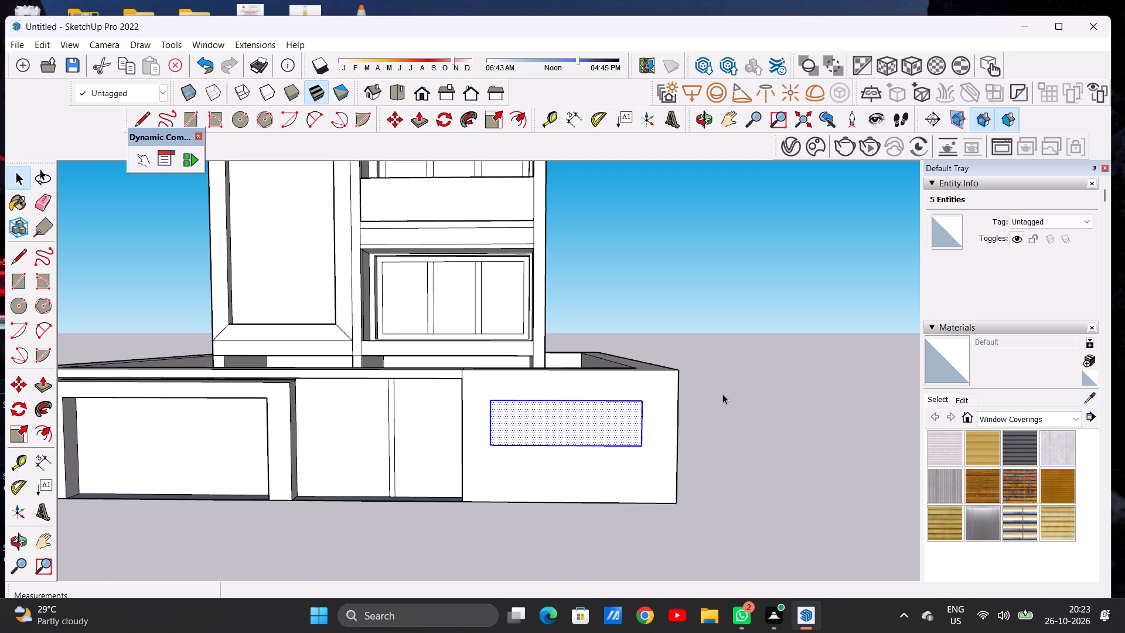
Offset the new rectangle's outline inward by about 4 1/8" to form a border.
scroll(593, 416, "up", 2)
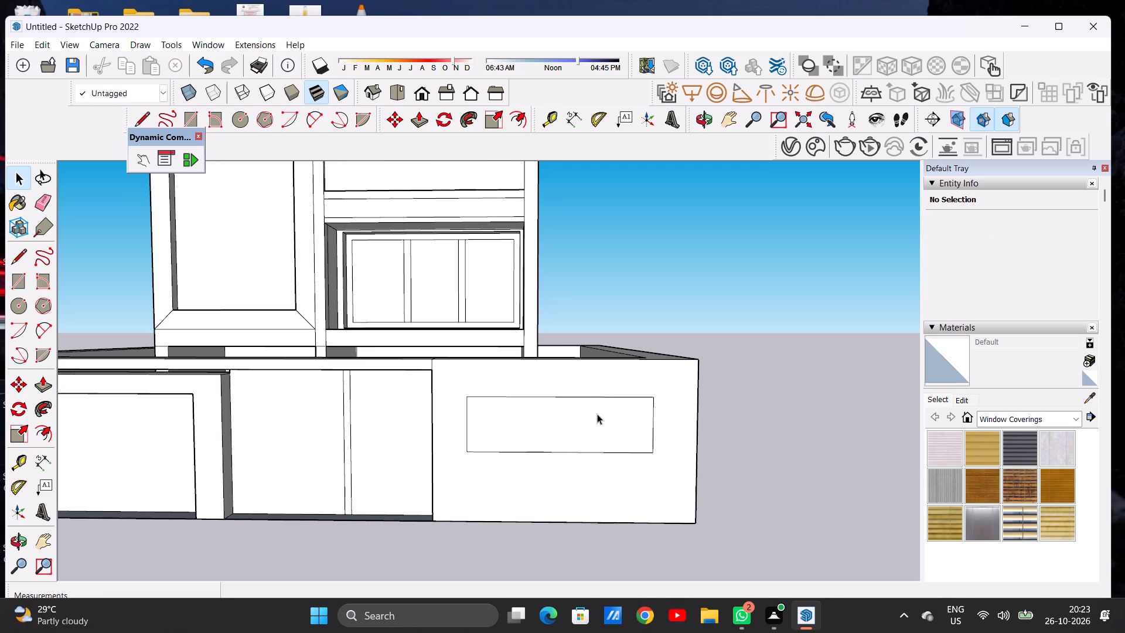
type("P OF")
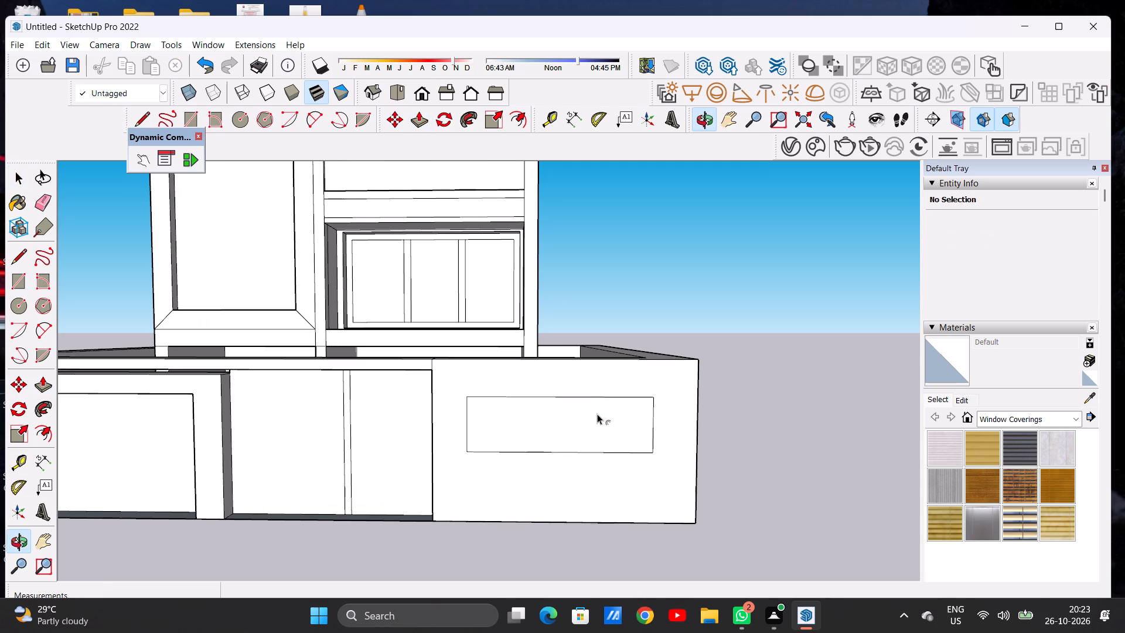
scroll(597, 413, "up", 4)
left_click(549, 398)
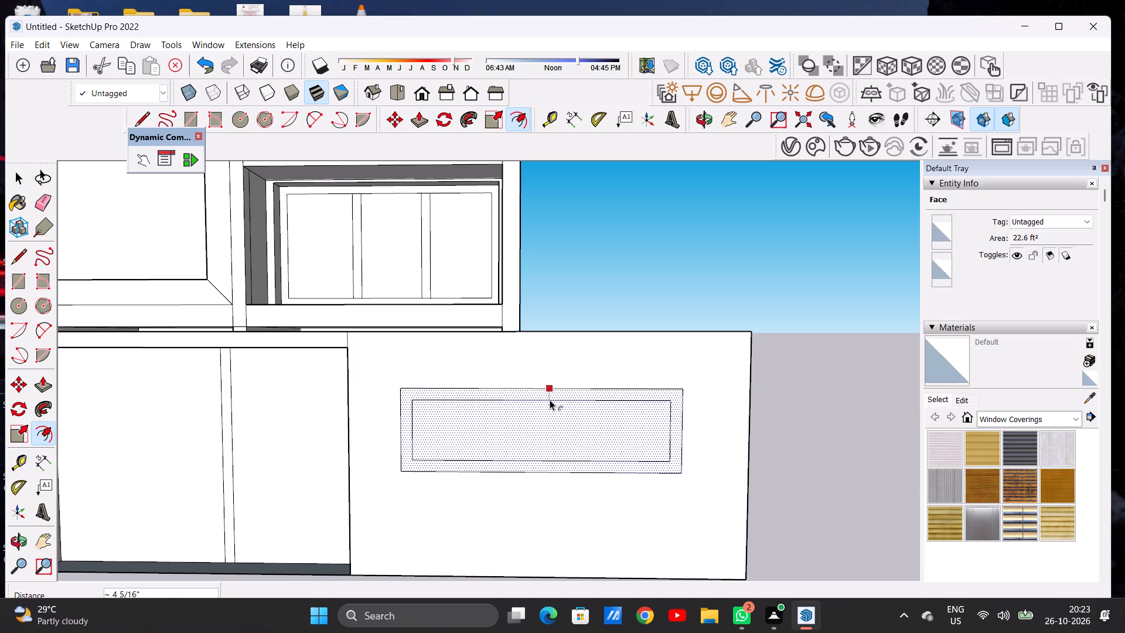
left_click(550, 400)
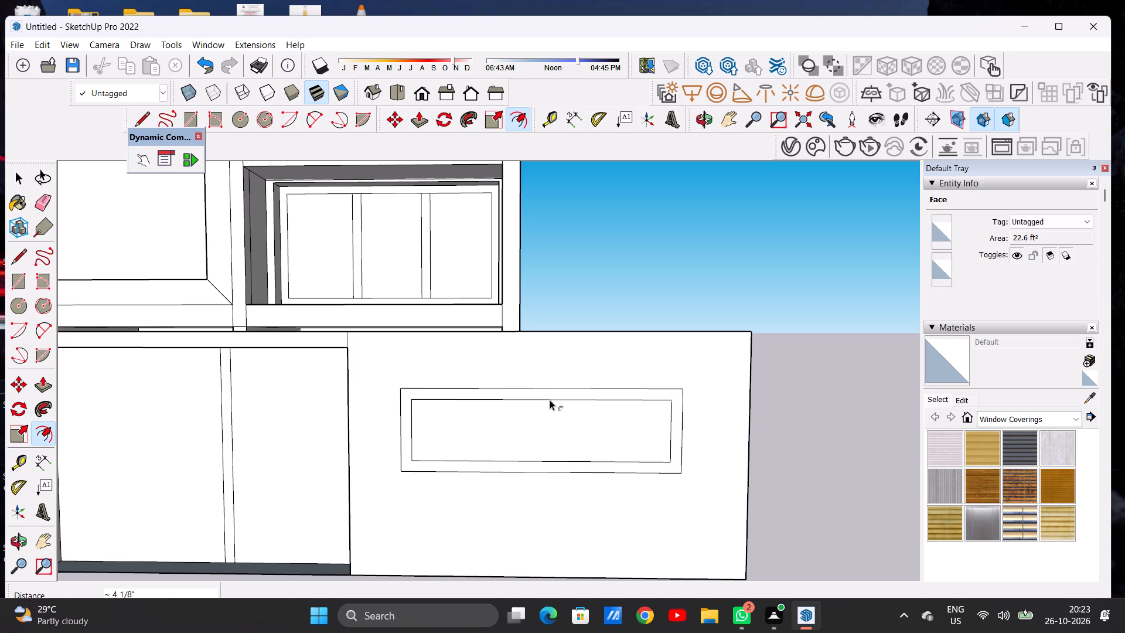
key("space")
Push/Pull the border face outward about 5" so it forms a raised frame on the front wall.
middle_click_drag(637, 416, 524, 444)
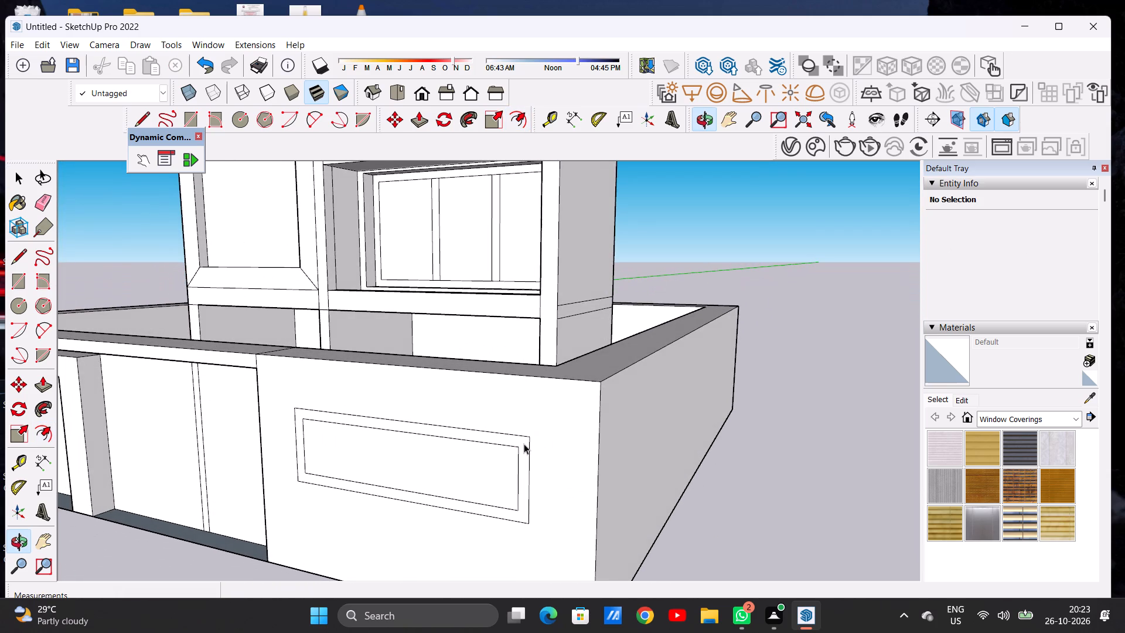
key("p")
scroll(537, 445, "up", 6)
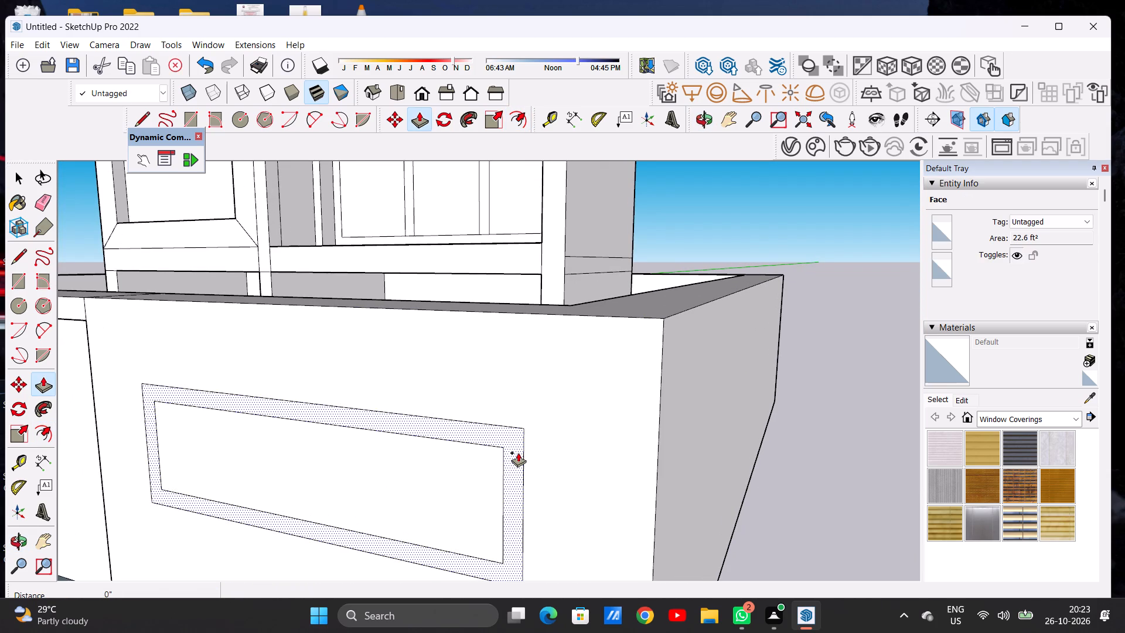
left_click(518, 452)
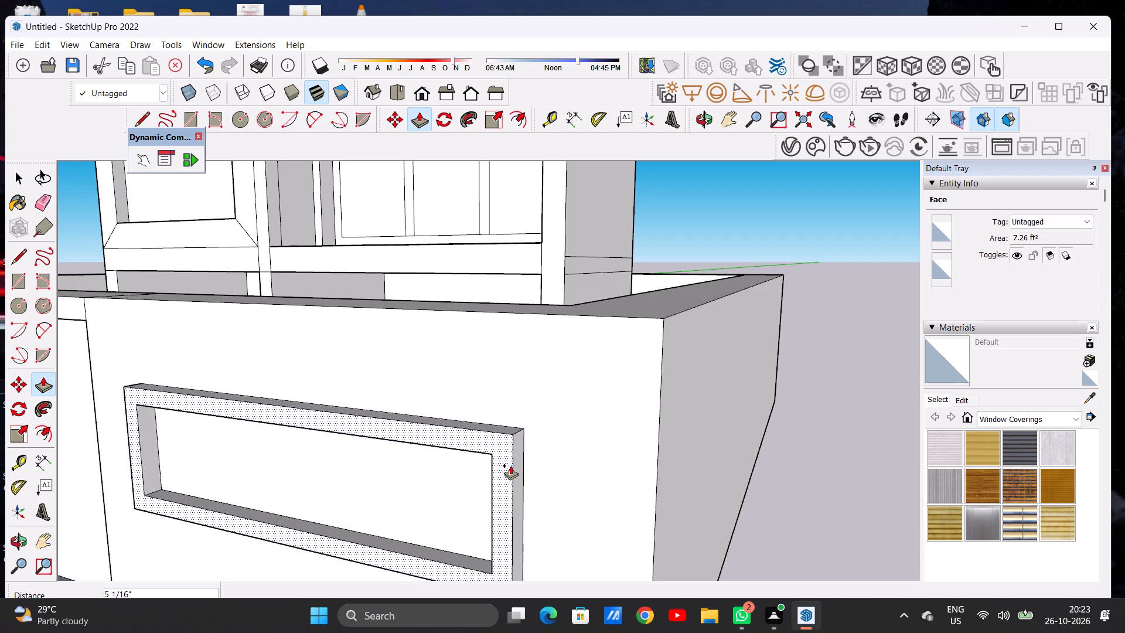
left_click(510, 465)
key("space")
Examine the whole cabinet and enclosure from the front, checking how the raised frame sits on the front wall.
scroll(561, 435, "down", 8)
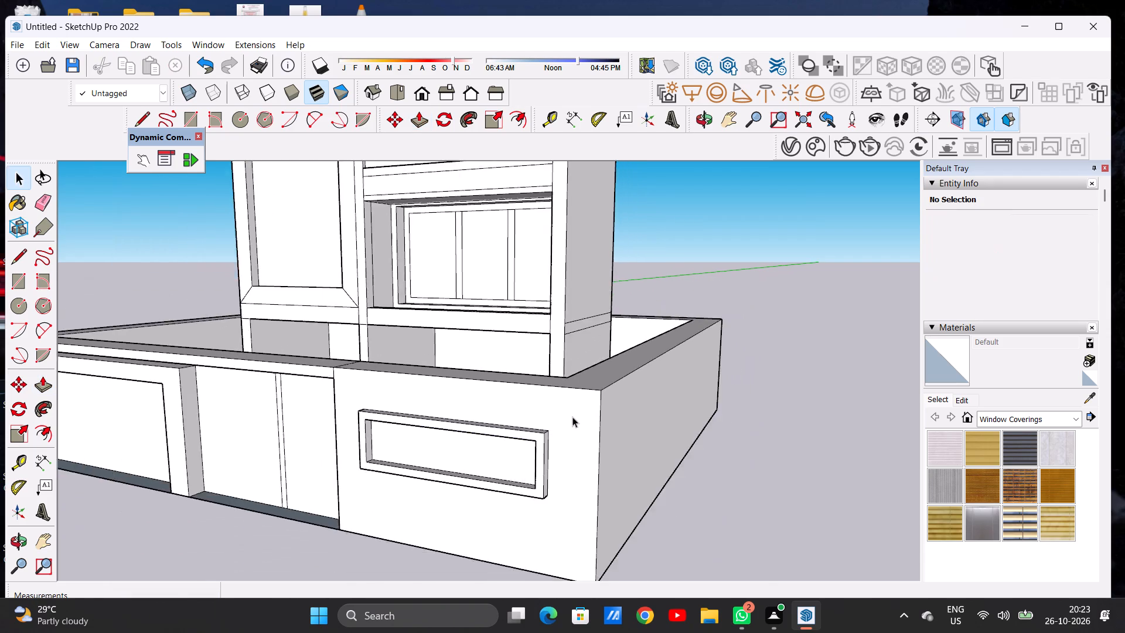
scroll(572, 417, "down", 8)
middle_click_drag(451, 436, 555, 409)
scroll(484, 455, "down", 8)
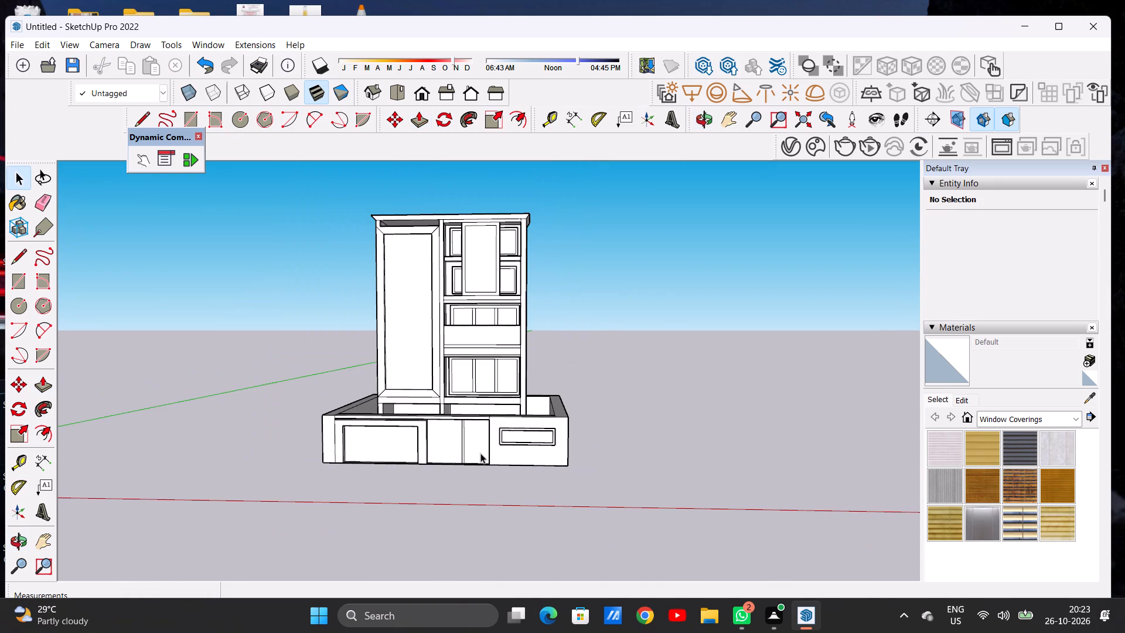
scroll(541, 469, "down", 3)
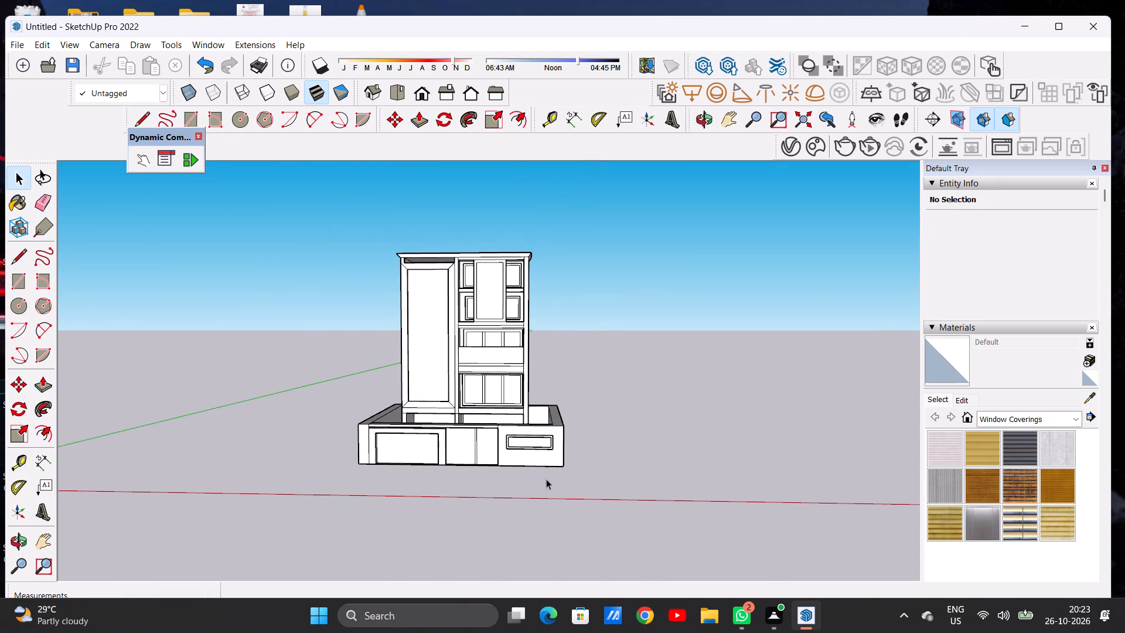
scroll(547, 479, "down", 4)
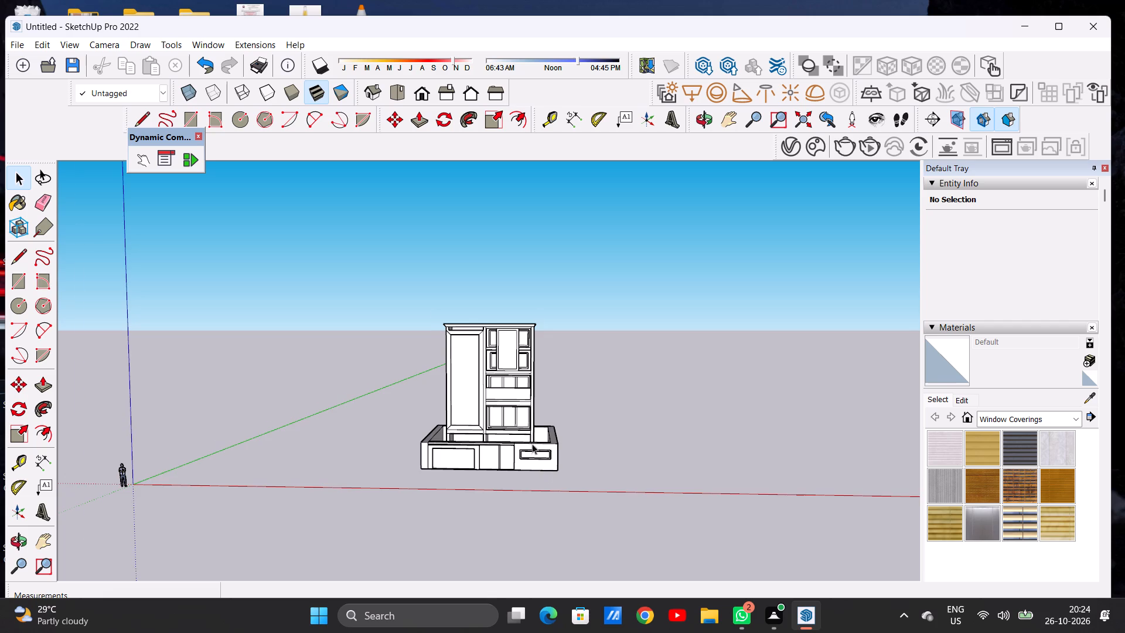
scroll(529, 443, "up", 8)
scroll(529, 468, "down", 1)
scroll(529, 468, "up", 1)
scroll(529, 468, "down", 1)
scroll(529, 468, "up", 3)
middle_click_drag(508, 484, 499, 451)
scroll(504, 455, "down", 7)
scroll(507, 458, "up", 1)
scroll(507, 458, "down", 1)
scroll(507, 458, "up", 13)
Examine the raised frame on the front wall from straight ahead and from the side.
middle_click_drag(484, 441, 431, 447)
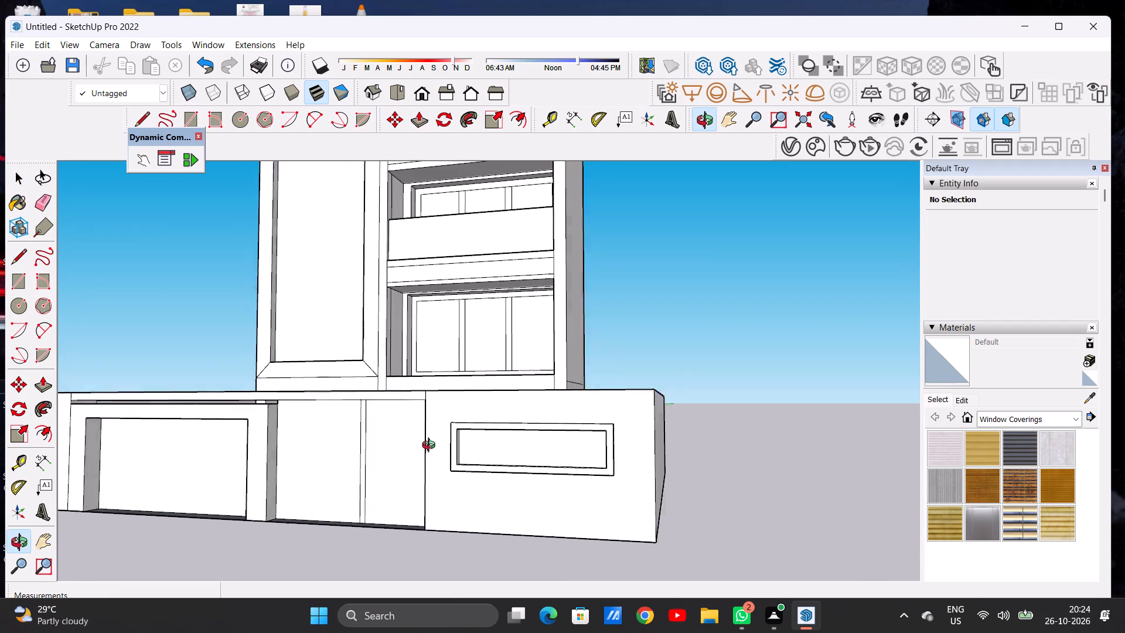
middle_click_drag(431, 447, 510, 451)
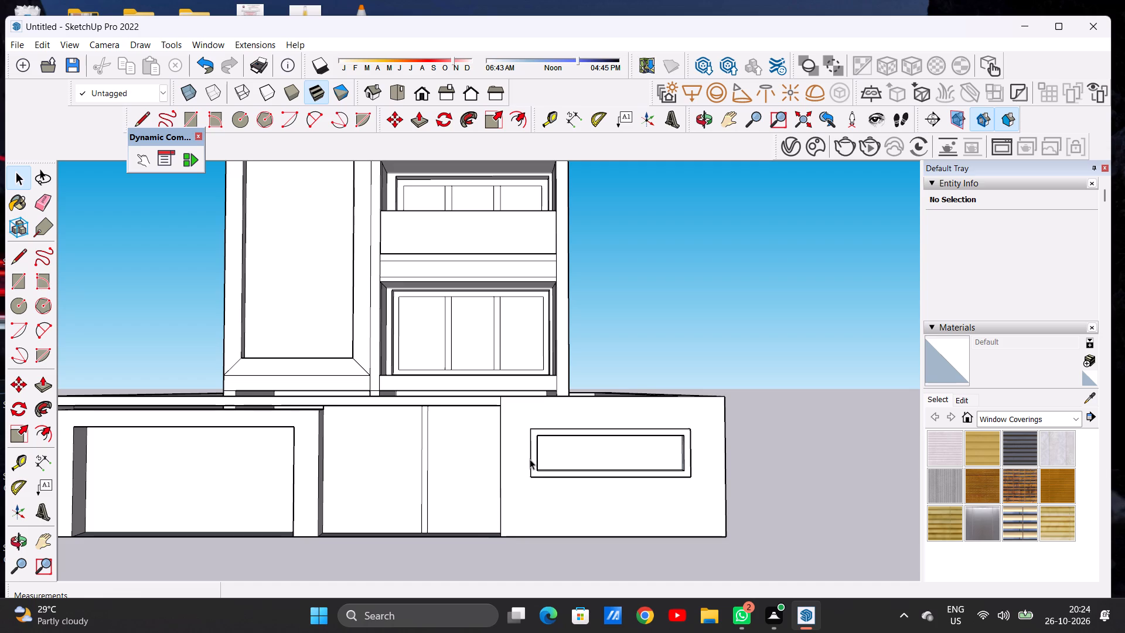
scroll(546, 446, "down", 7)
scroll(583, 449, "up", 7)
middle_click_drag(562, 449, 425, 446)
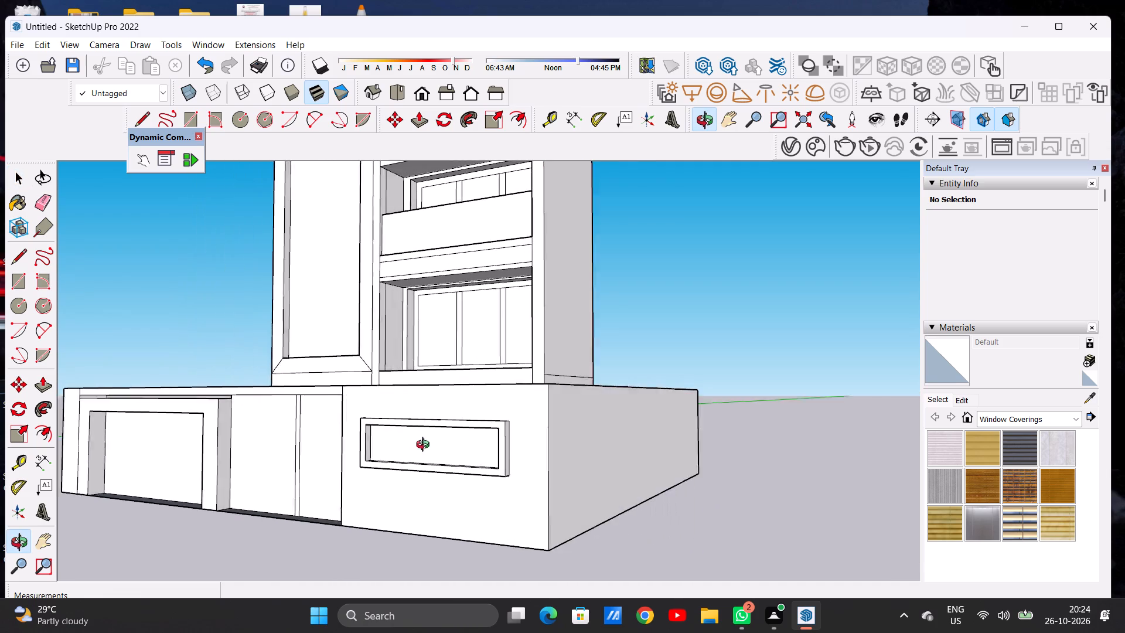
middle_click_drag(425, 446, 417, 448)
scroll(417, 450, "up", 14)
scroll(438, 434, "down", 15)
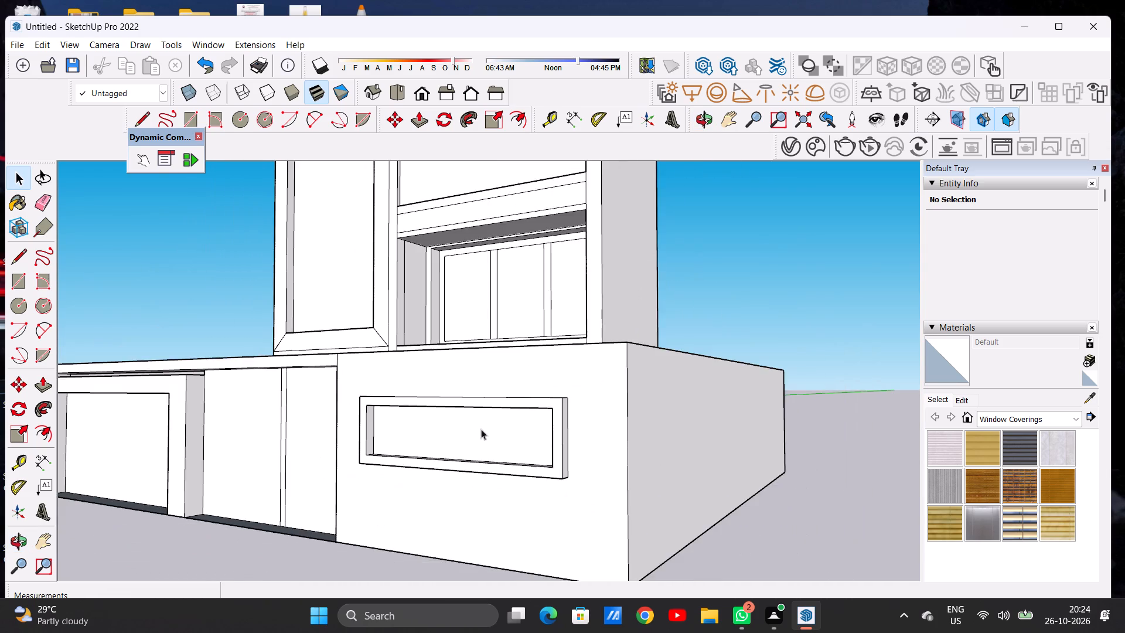
middle_click_drag(474, 431, 588, 443)
scroll(583, 458, "down", 12)
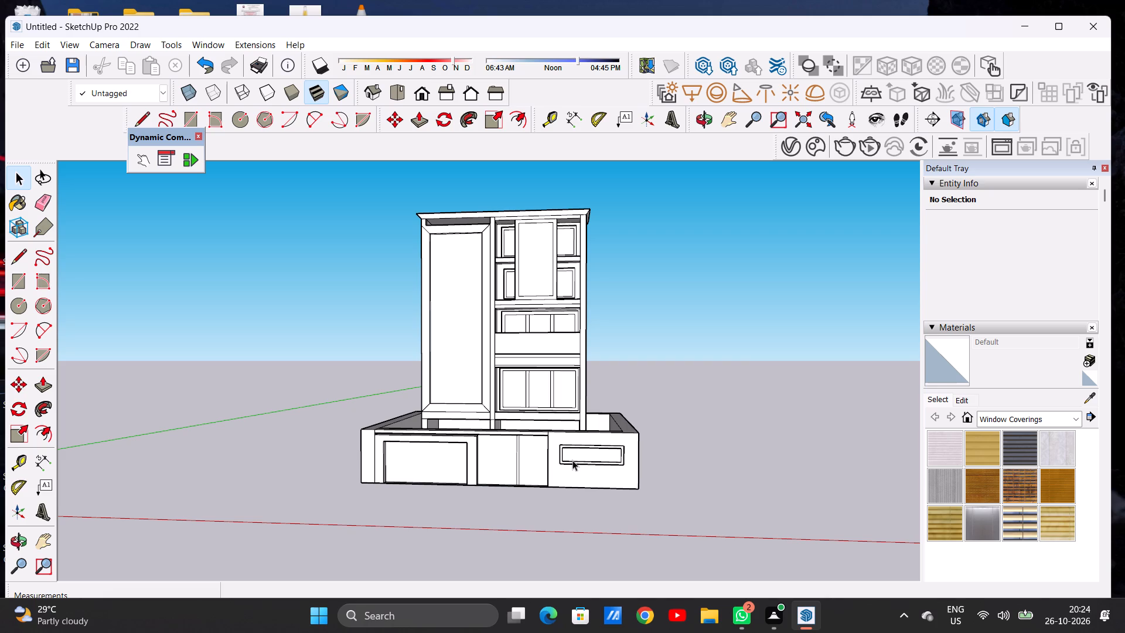
Examine the cabinet and enclosure from the front and above, including the open ground before the front wall.
middle_click_drag(595, 444, 603, 532)
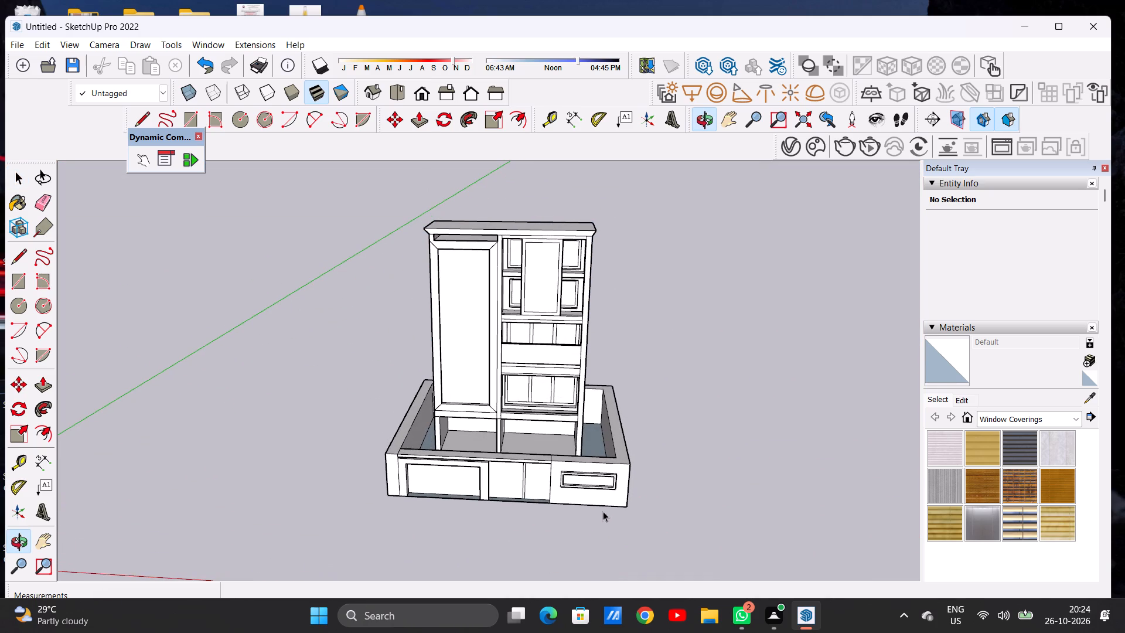
middle_click_drag(578, 512, 592, 442)
scroll(592, 461, "up", 4)
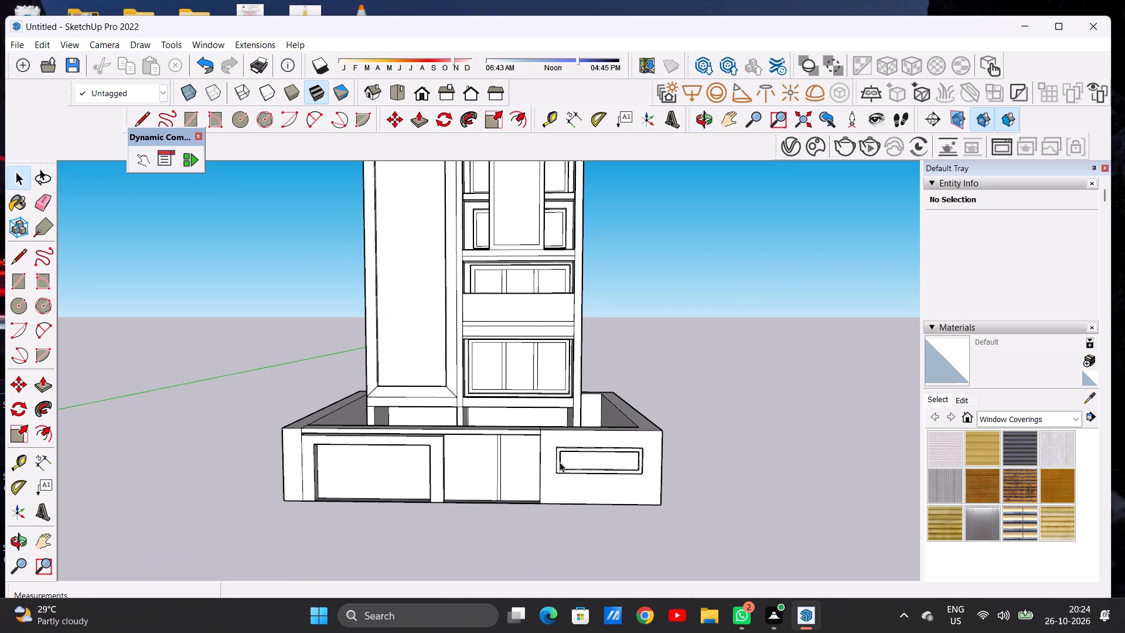
scroll(528, 490, "down", 5)
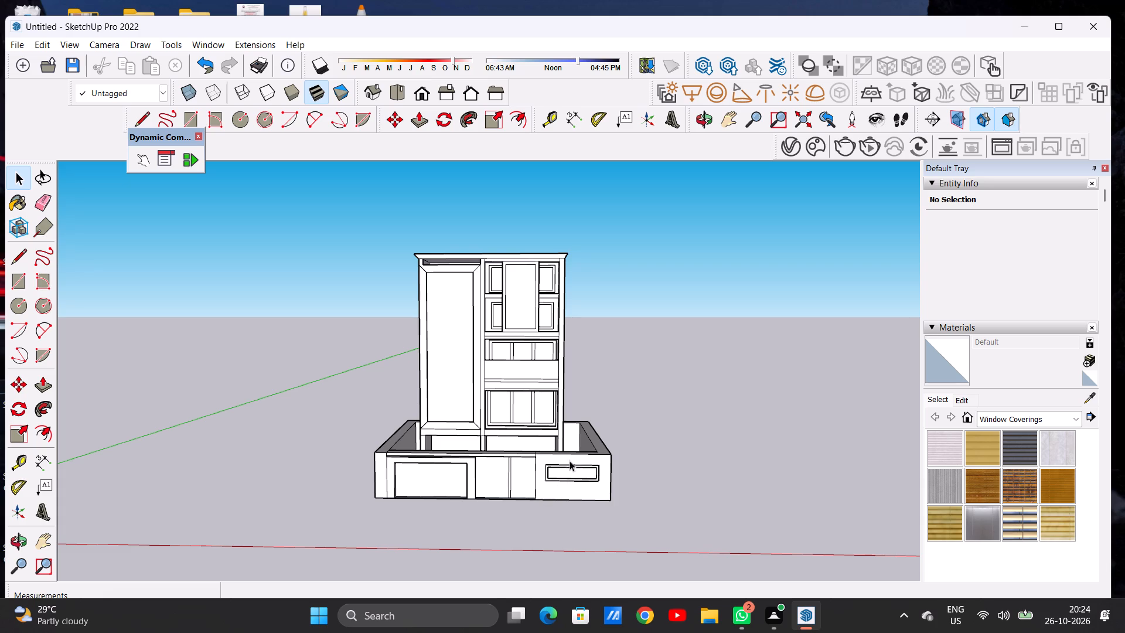
scroll(546, 434, "down", 5)
middle_click_drag(544, 472, 546, 519)
scroll(550, 488, "up", 5)
middle_click_drag(553, 472, 543, 492)
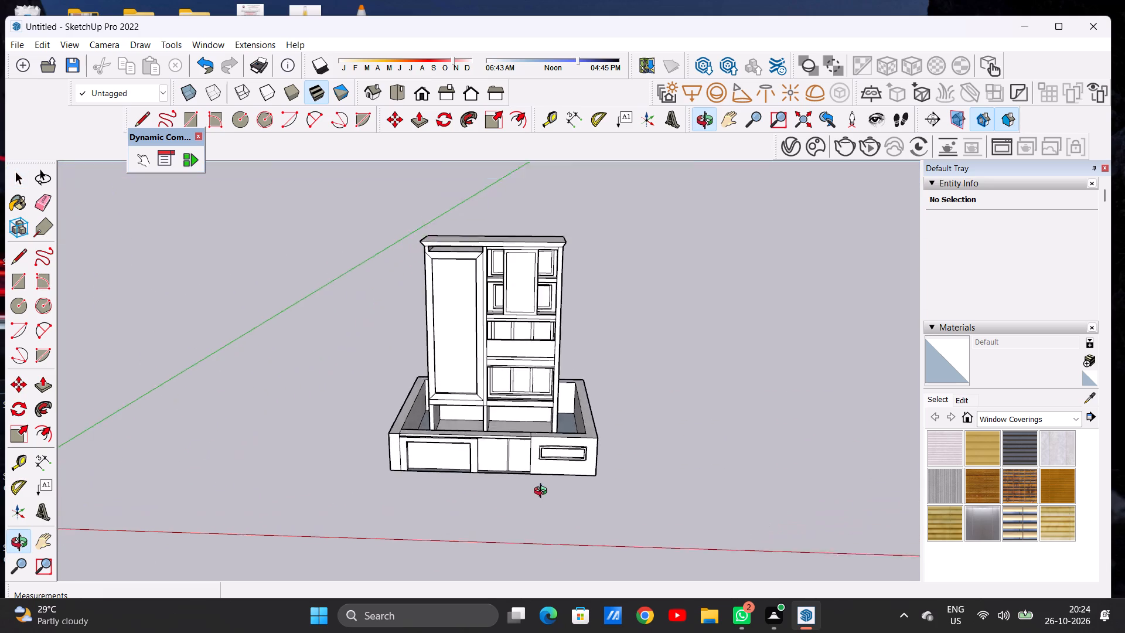
middle_click_drag(543, 492, 550, 549)
scroll(550, 517, "up", 6)
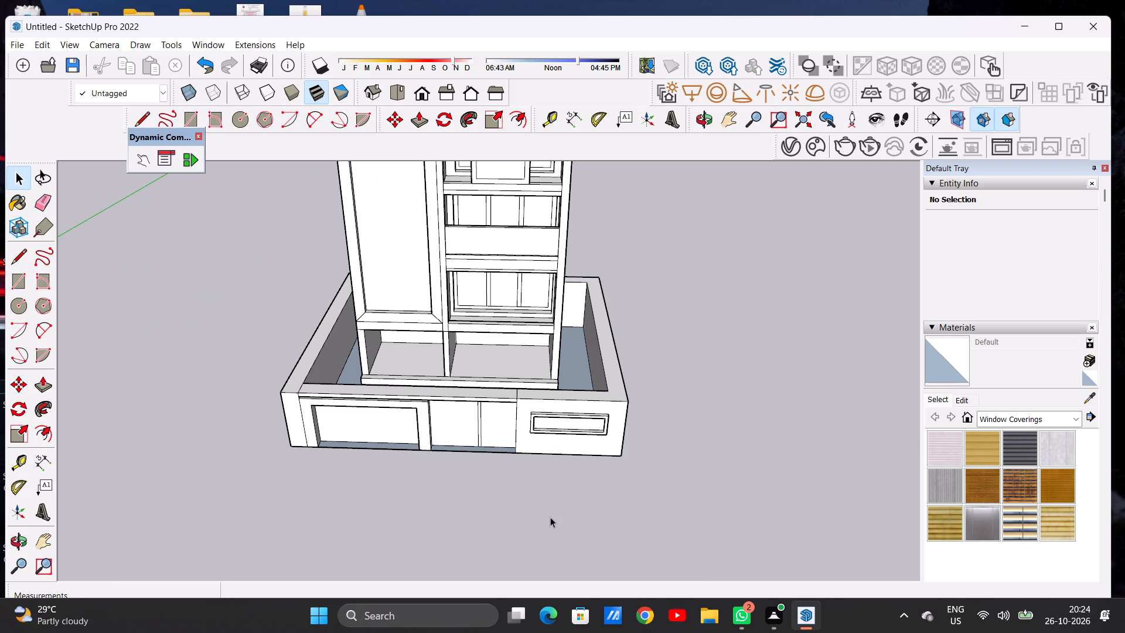
Draw a ground rectangle about 39' 2" by 10' 6" extending forward from the front wall's full bottom edge.
key("r")
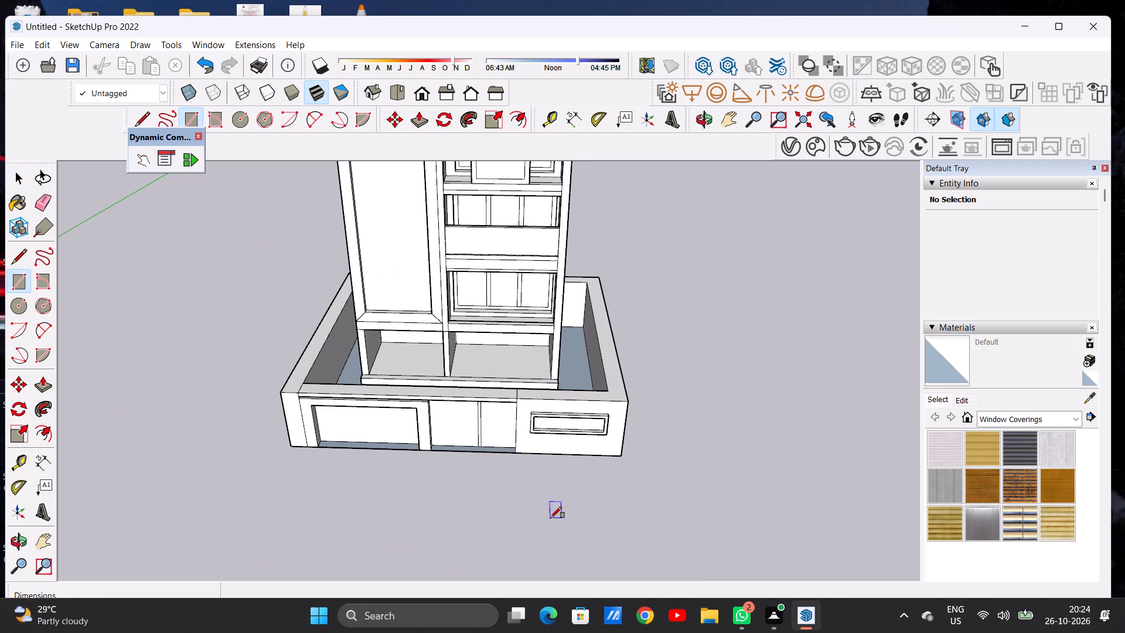
scroll(551, 519, "up", 2)
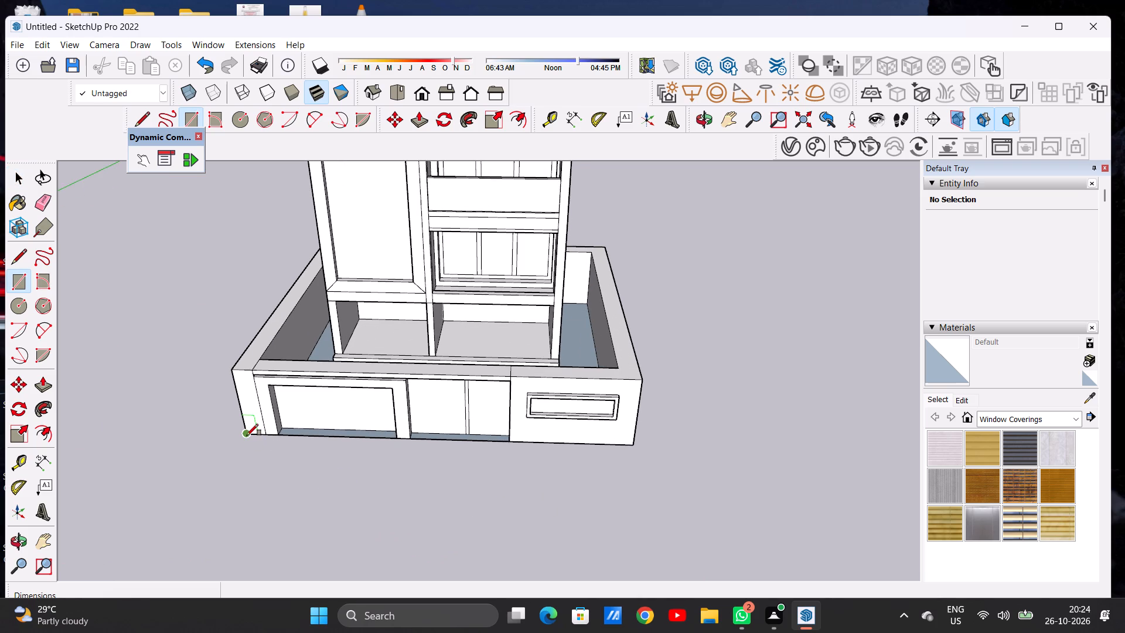
left_click(247, 435)
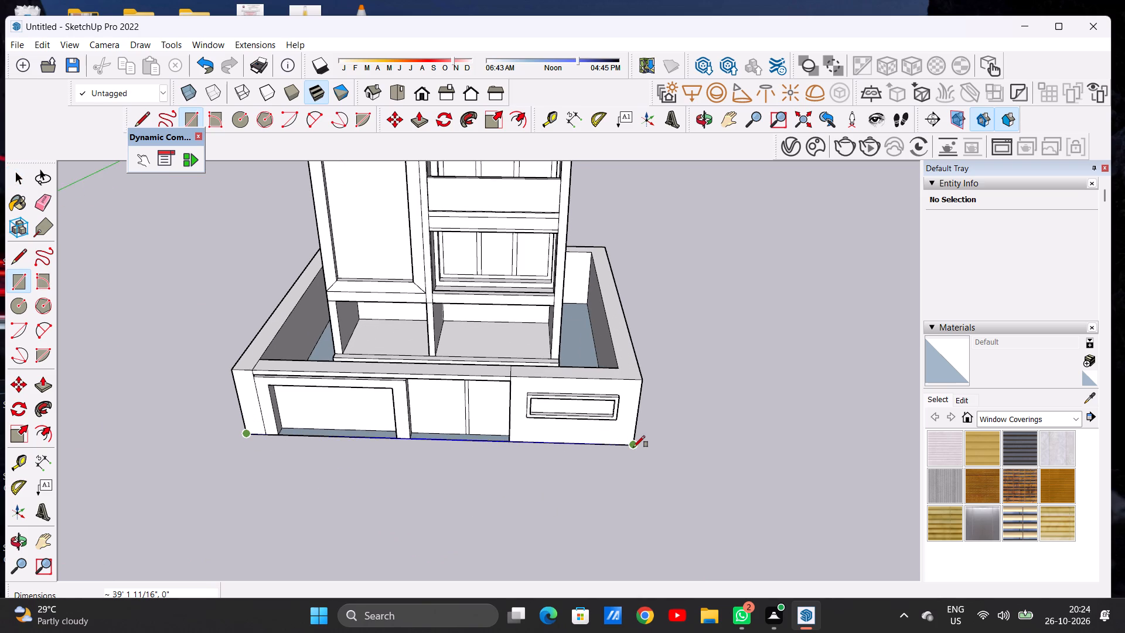
left_click(633, 447)
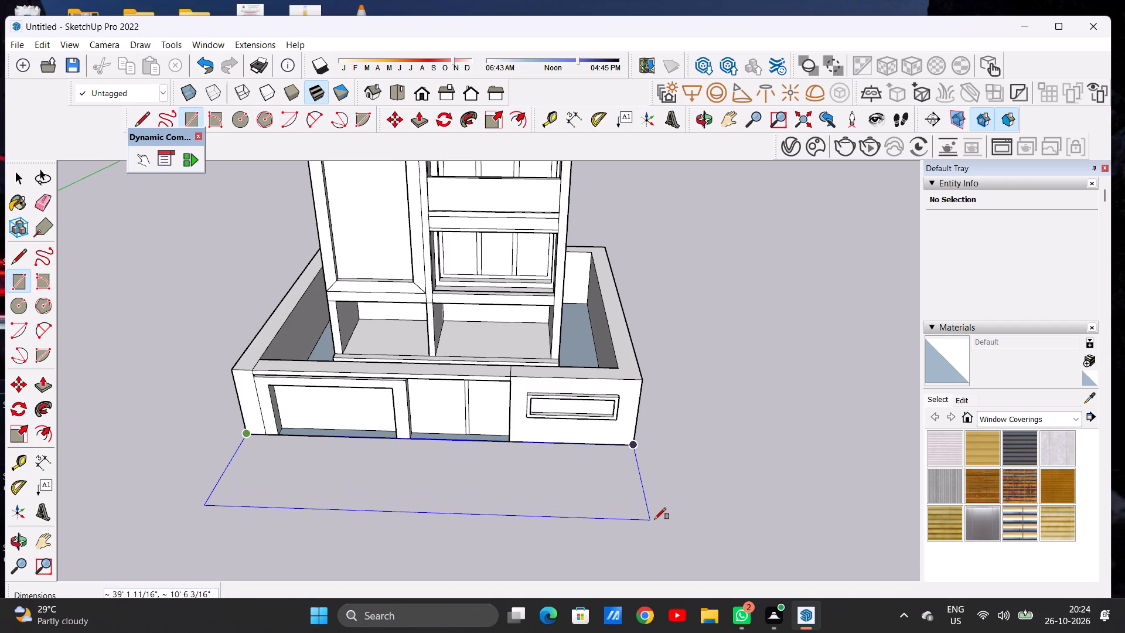
left_click(654, 519)
key("space")
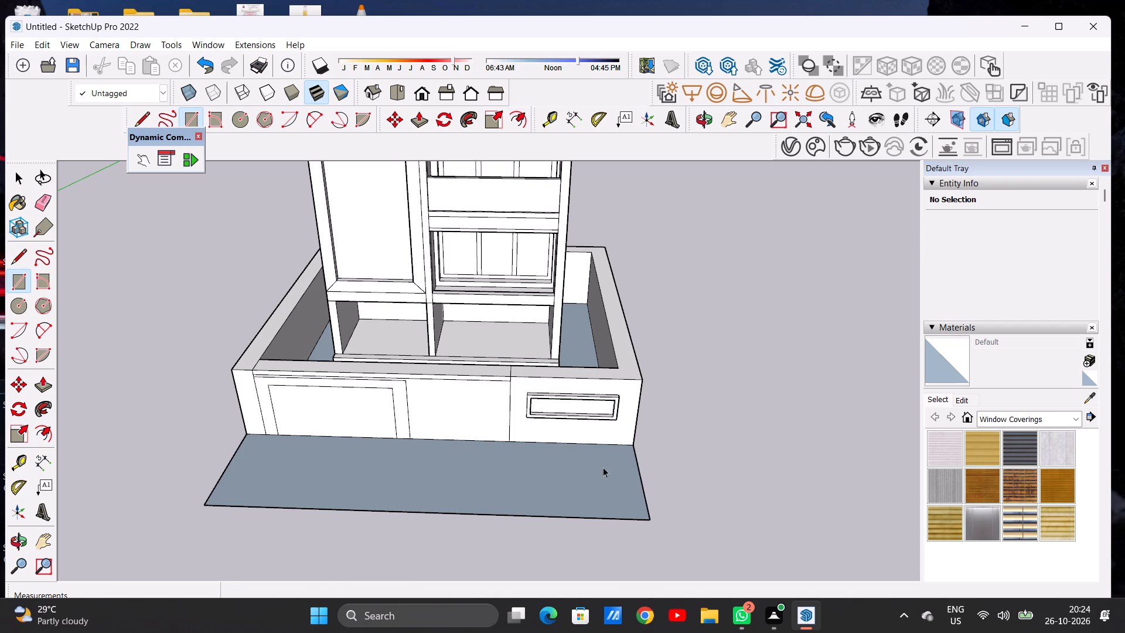
Delete the two faces covering the front wall's recessed openings: the large framed panel and the one beside it.
scroll(506, 443, "down", 6)
middle_click_drag(504, 453, 512, 393)
scroll(461, 420, "up", 7)
left_click(397, 432)
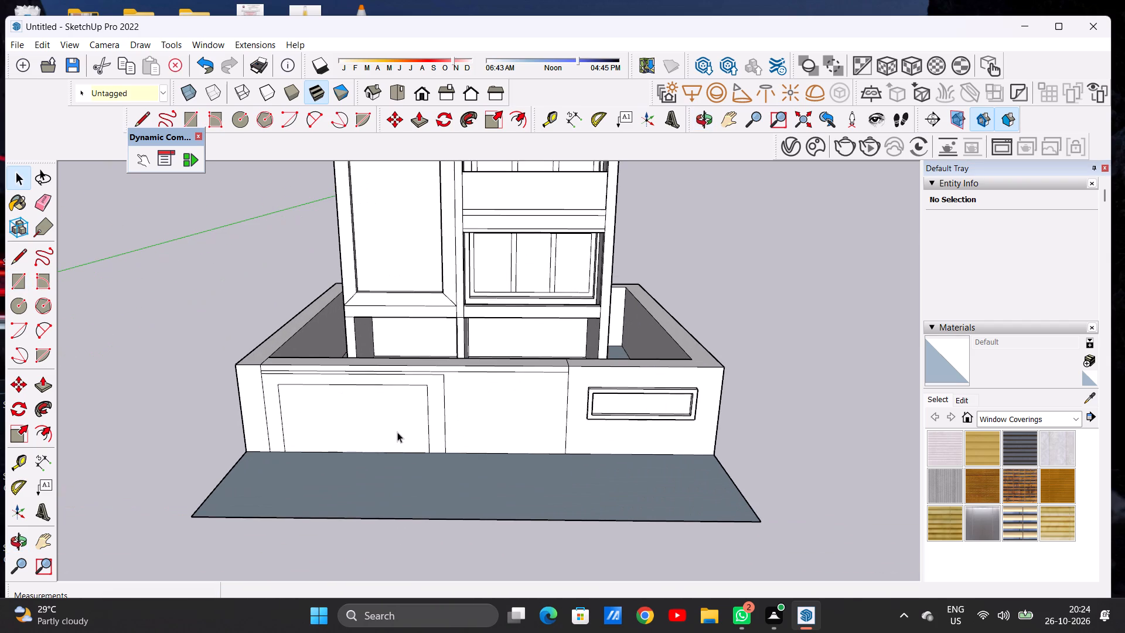
key("Delete")
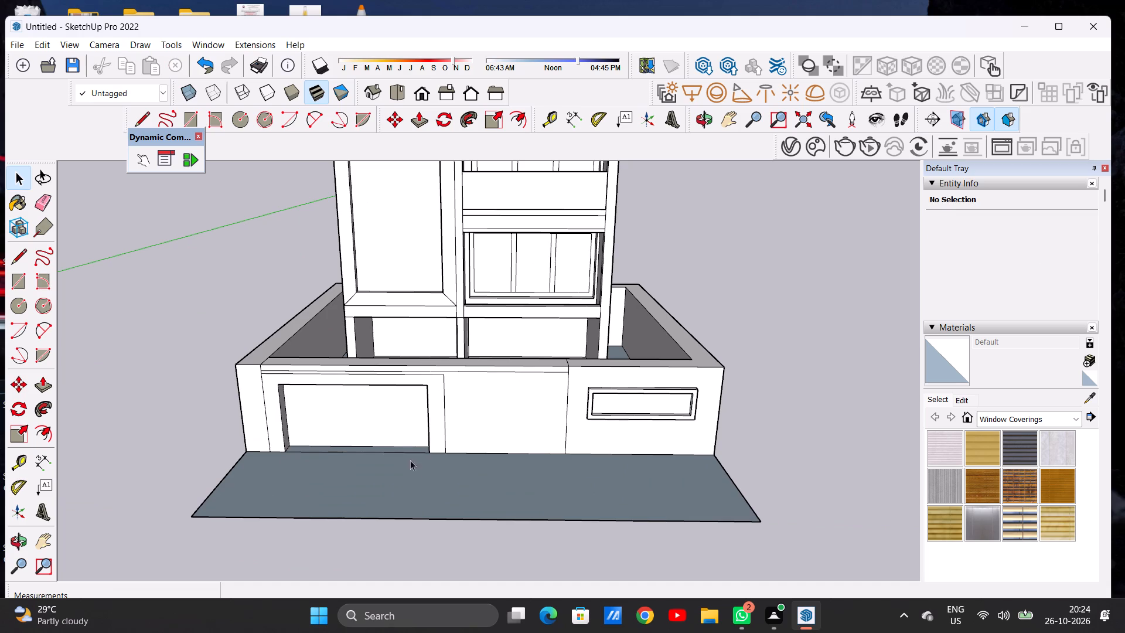
left_click(490, 420)
key("Delete")
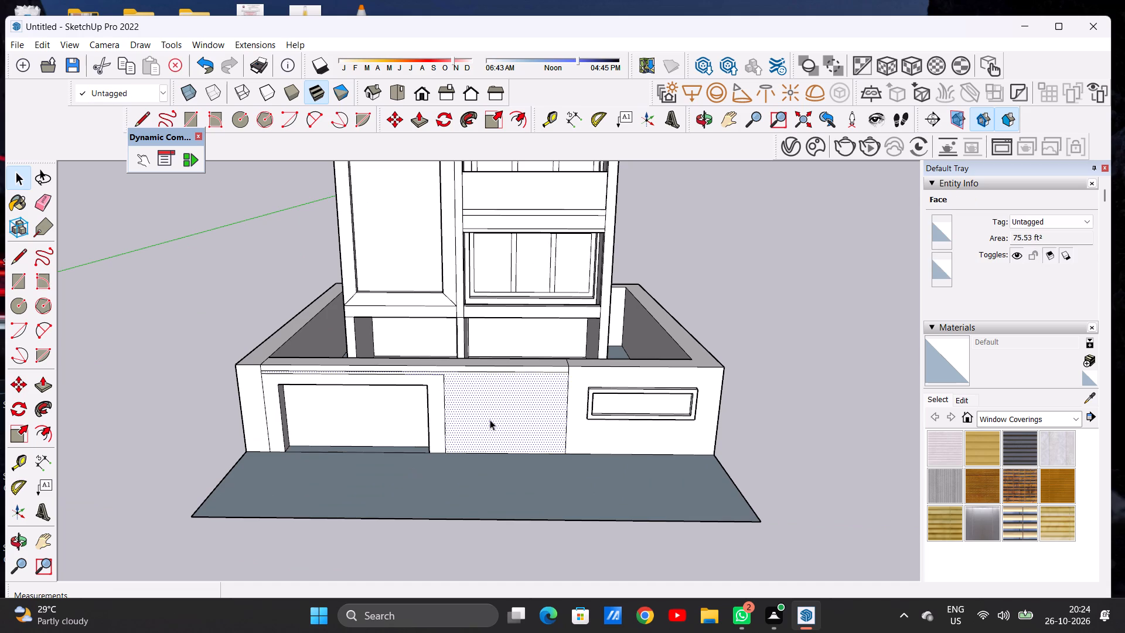
Examine the front wall's openings, the ground strip and the full cabinet from the front, both close up and from farther away.
scroll(474, 427, "down", 6)
middle_click_drag(470, 428, 483, 356)
scroll(491, 384, "up", 7)
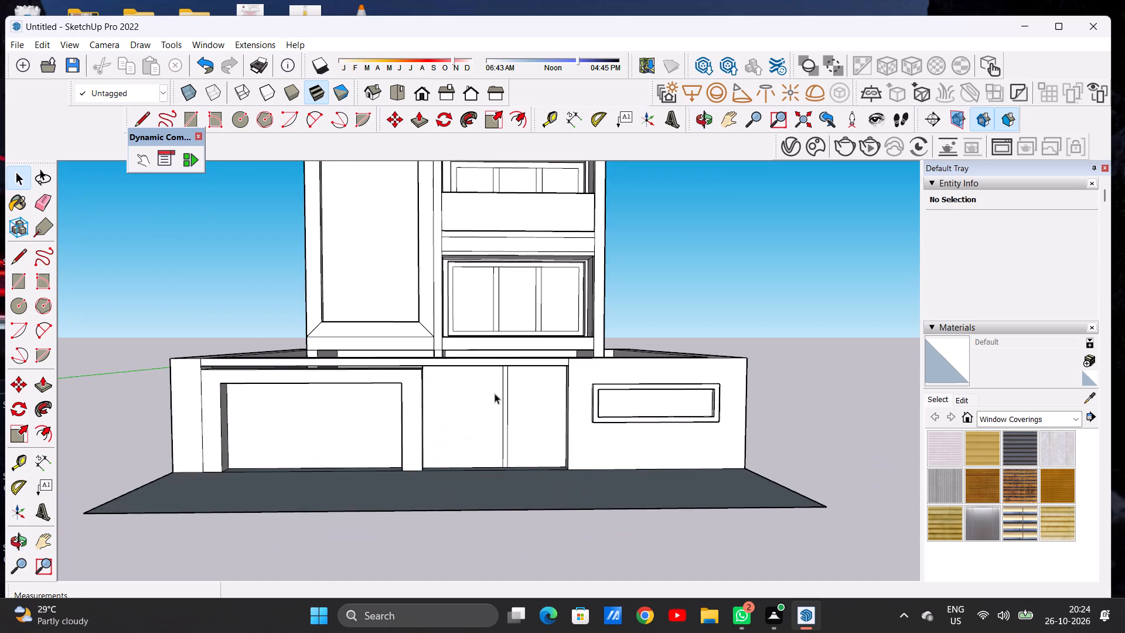
middle_click_drag(487, 396, 459, 414)
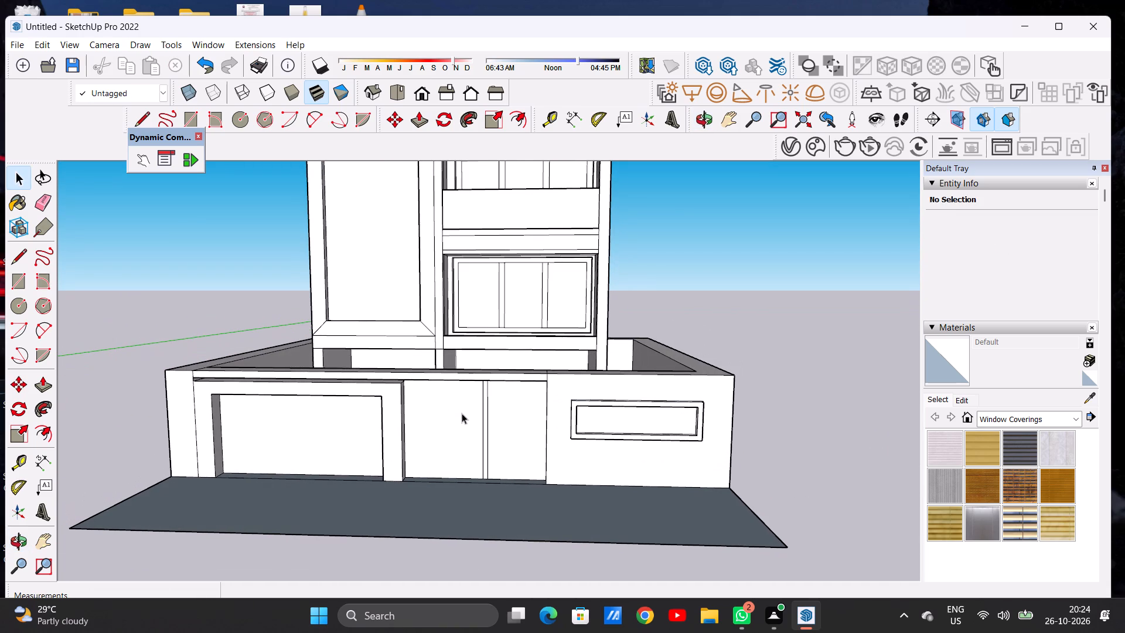
scroll(482, 436, "down", 2)
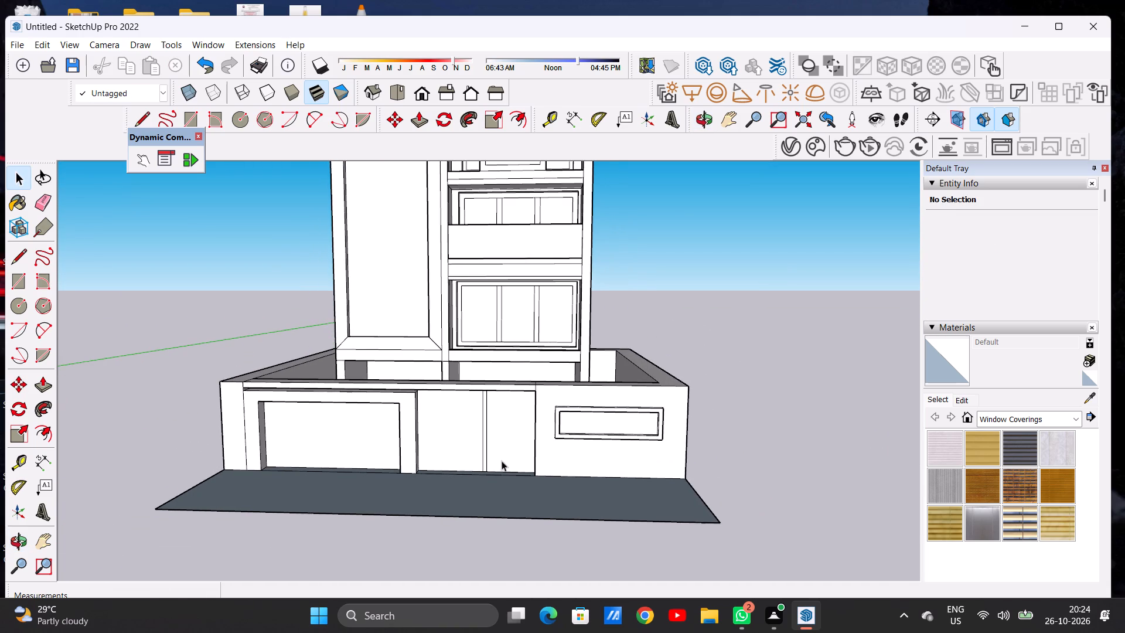
middle_click_drag(502, 461, 509, 432)
scroll(461, 457, "down", 2)
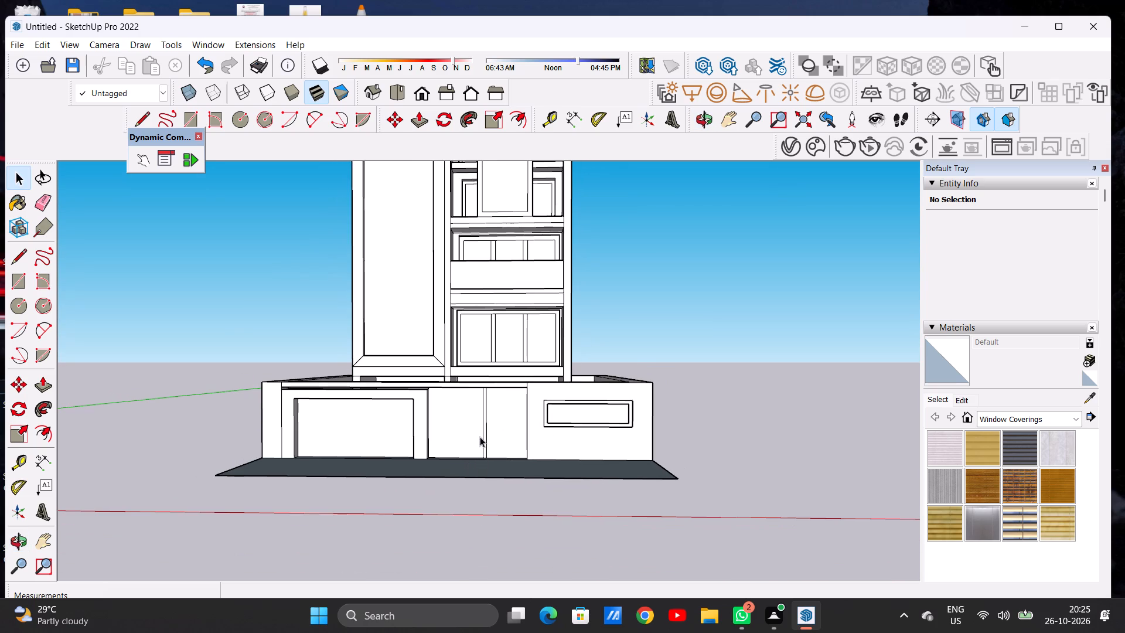
scroll(476, 437, "down", 1)
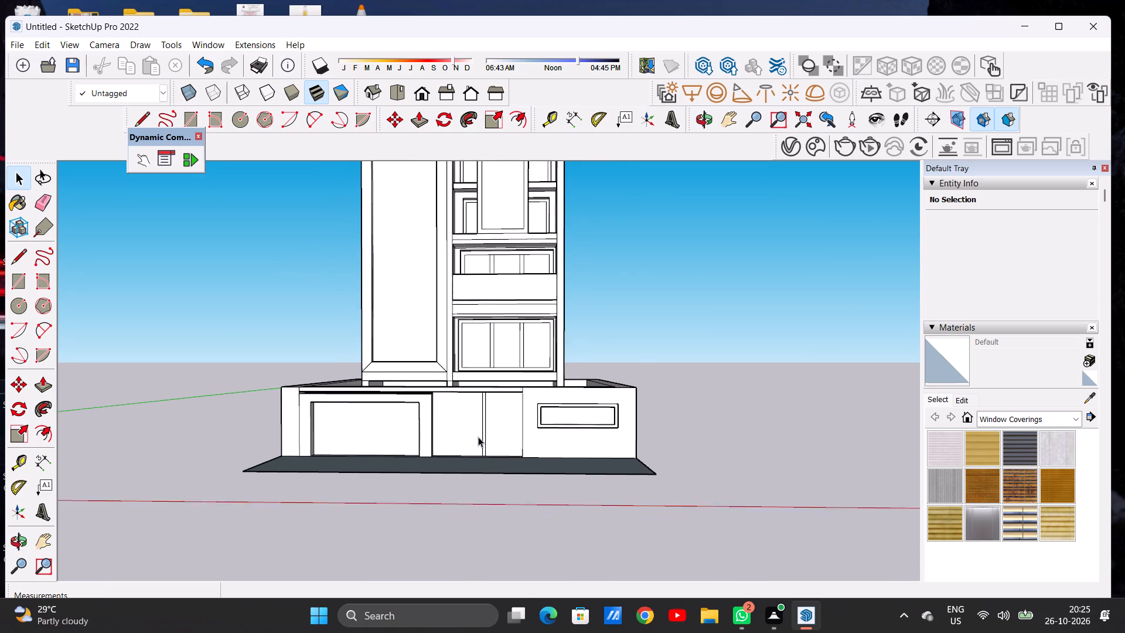
scroll(478, 437, "down", 1)
middle_click_drag(592, 435, 588, 448)
scroll(576, 460, "down", 3)
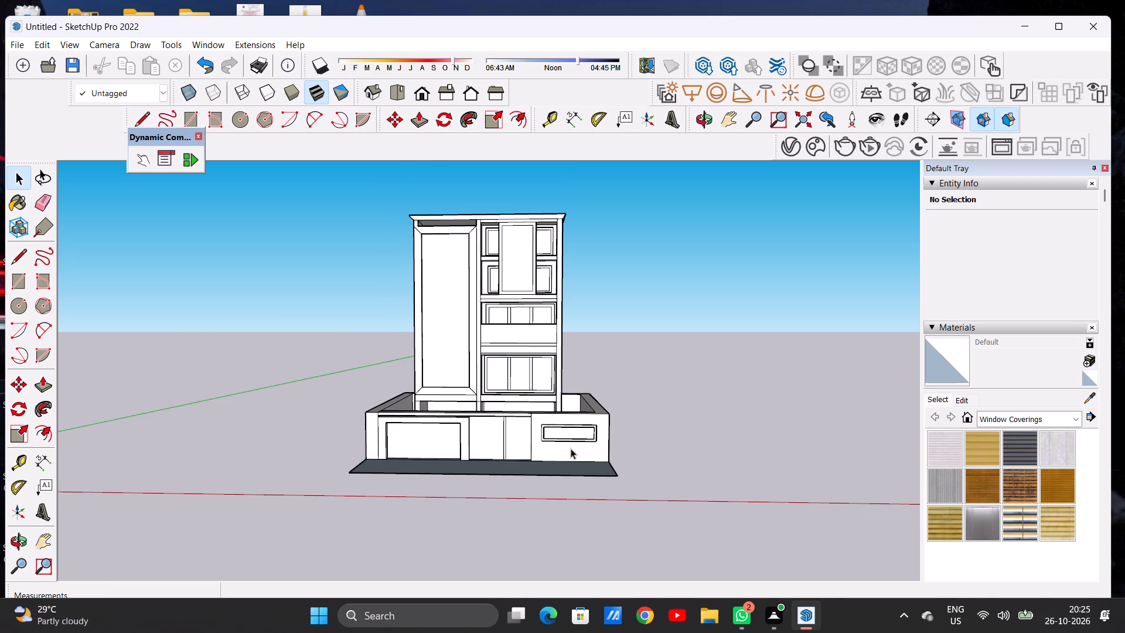
scroll(558, 438, "up", 5)
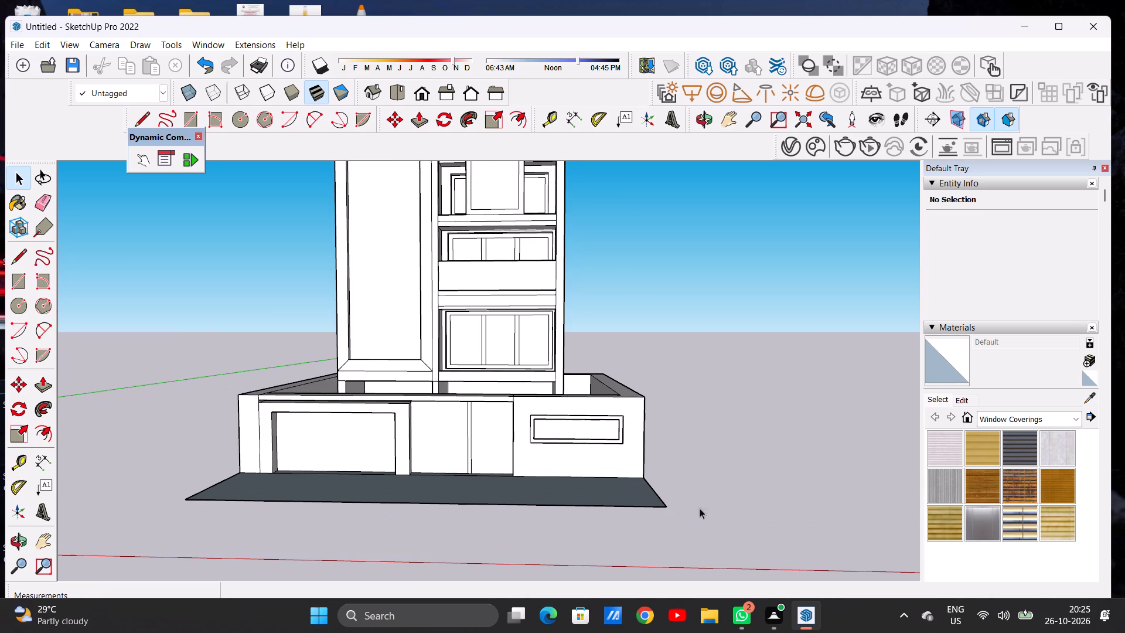
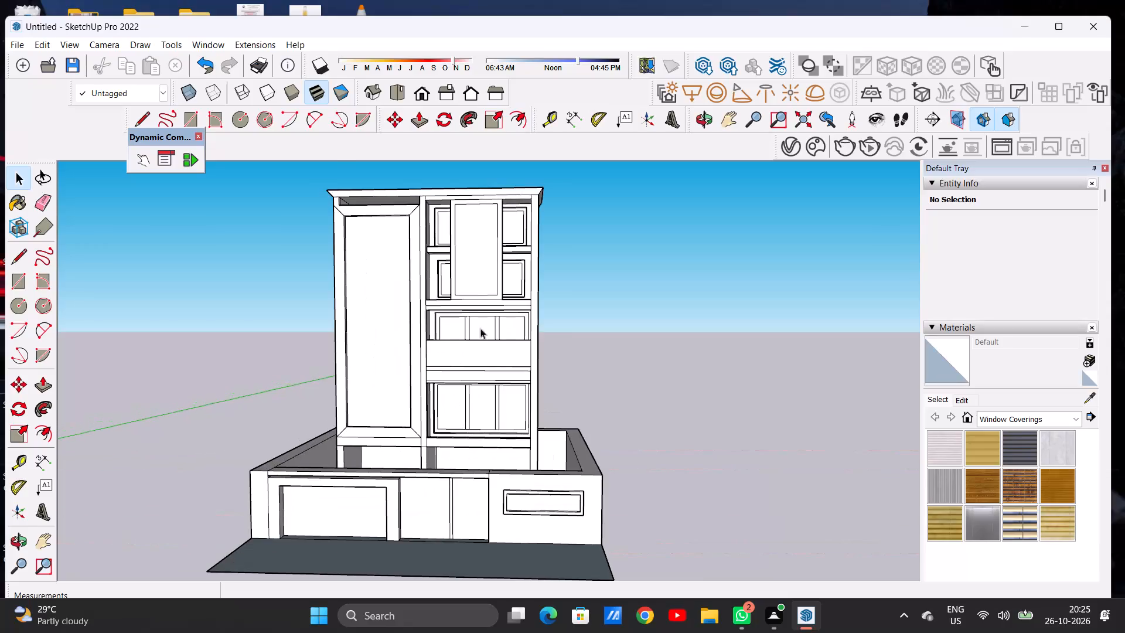
Examine the cabinet, the front wall's openings and the ground strip from several angles, both close up and from farther away.
middle_click_drag(492, 327, 615, 320)
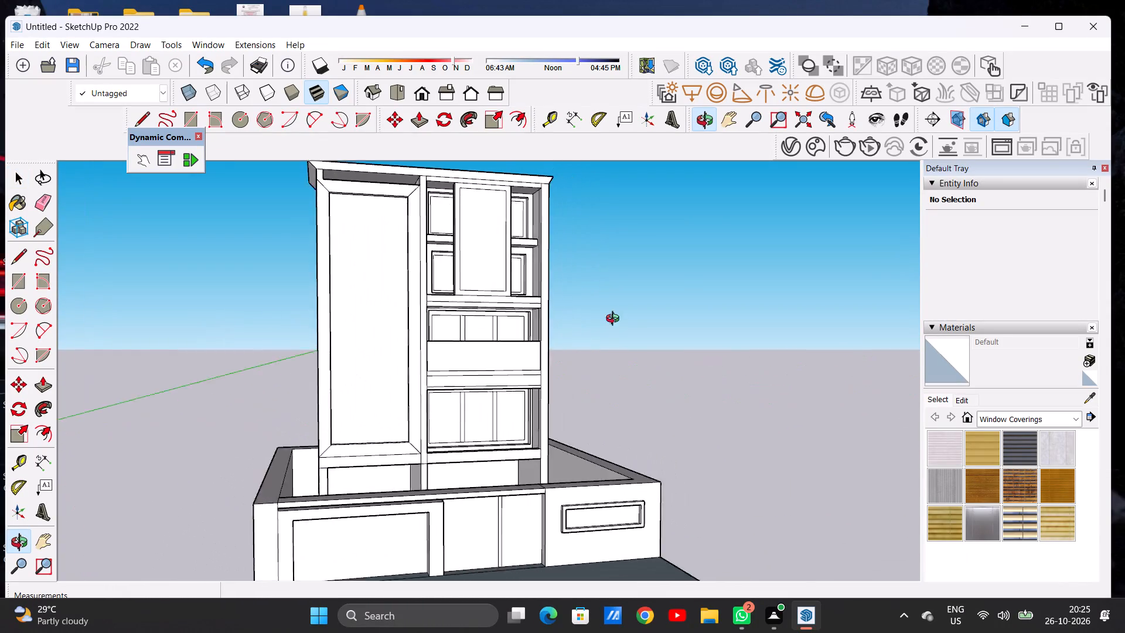
middle_click_drag(615, 320, 607, 320)
middle_click_drag(575, 320, 560, 321)
middle_click_drag(507, 322, 382, 353)
scroll(398, 346, "down", 6)
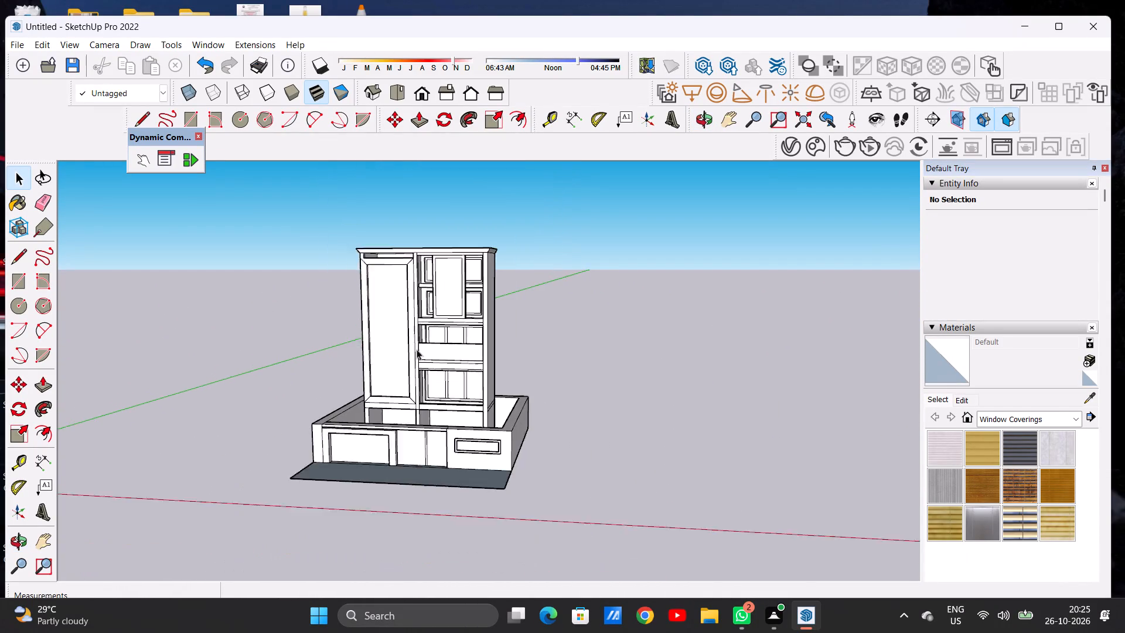
scroll(417, 349, "down", 2)
scroll(431, 399, "up", 7)
middle_click_drag(391, 464, 408, 516)
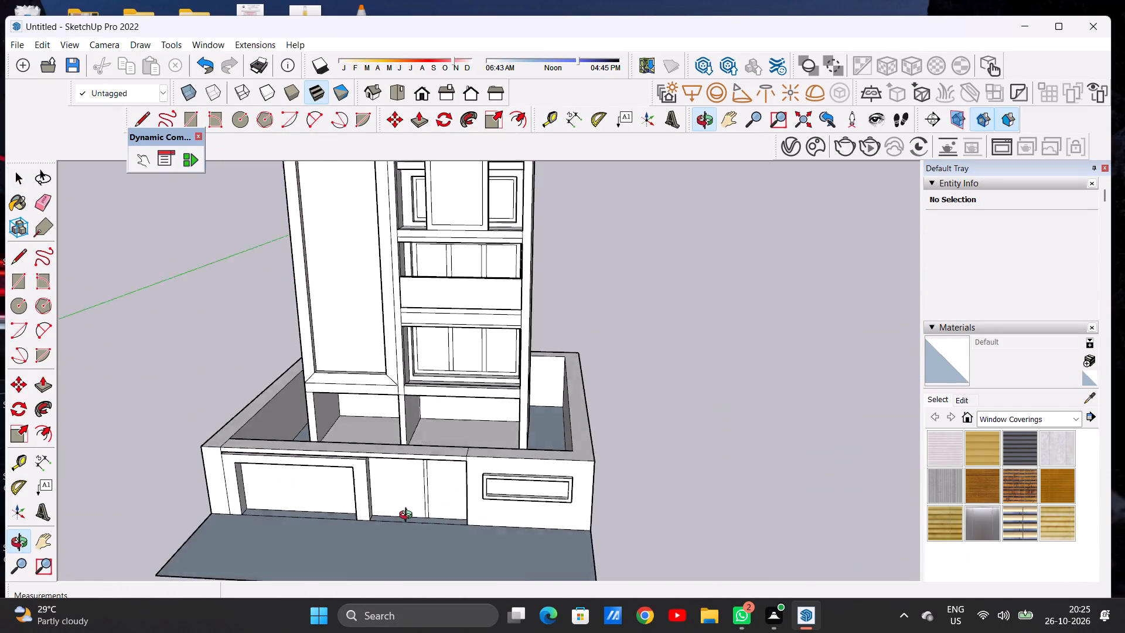
middle_click_drag(408, 516, 411, 520)
scroll(432, 508, "up", 1)
scroll(540, 387, "down", 7)
scroll(521, 432, "up", 2)
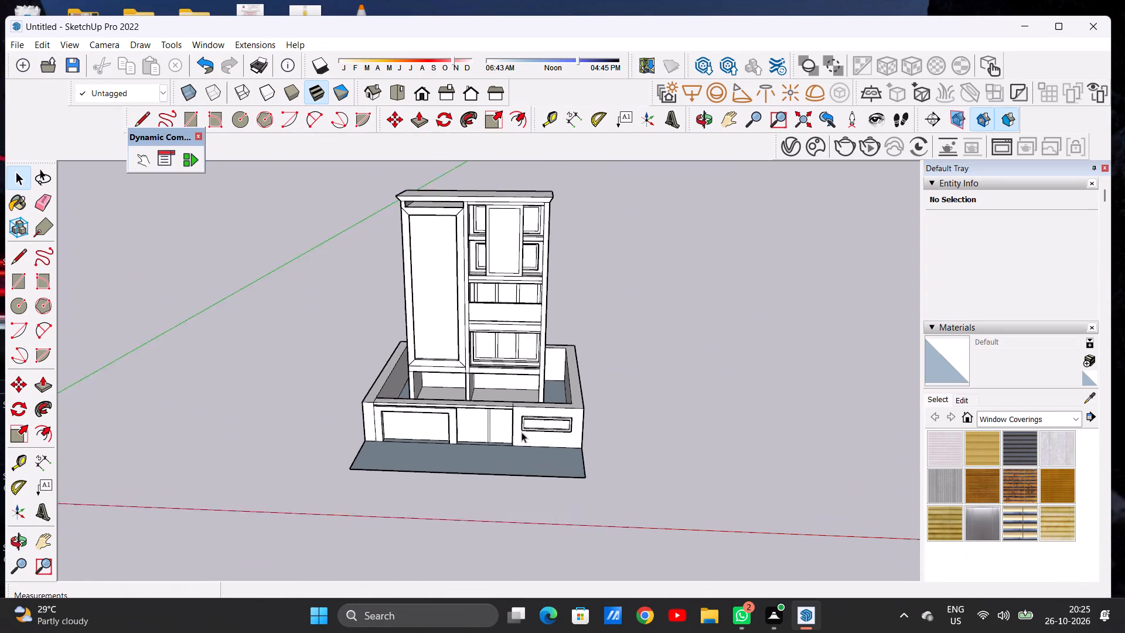
scroll(521, 432, "up", 3)
middle_click_drag(533, 443, 536, 409)
middle_click(536, 409)
scroll(532, 426, "up", 10)
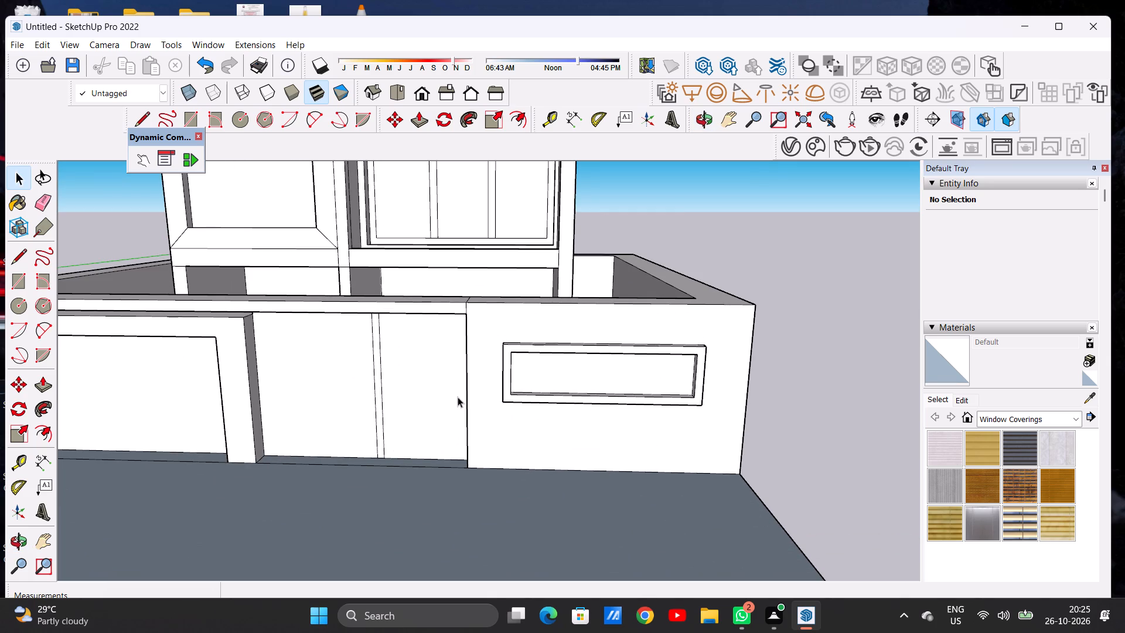
scroll(463, 384, "down", 7)
middle_click_drag(454, 407, 456, 501)
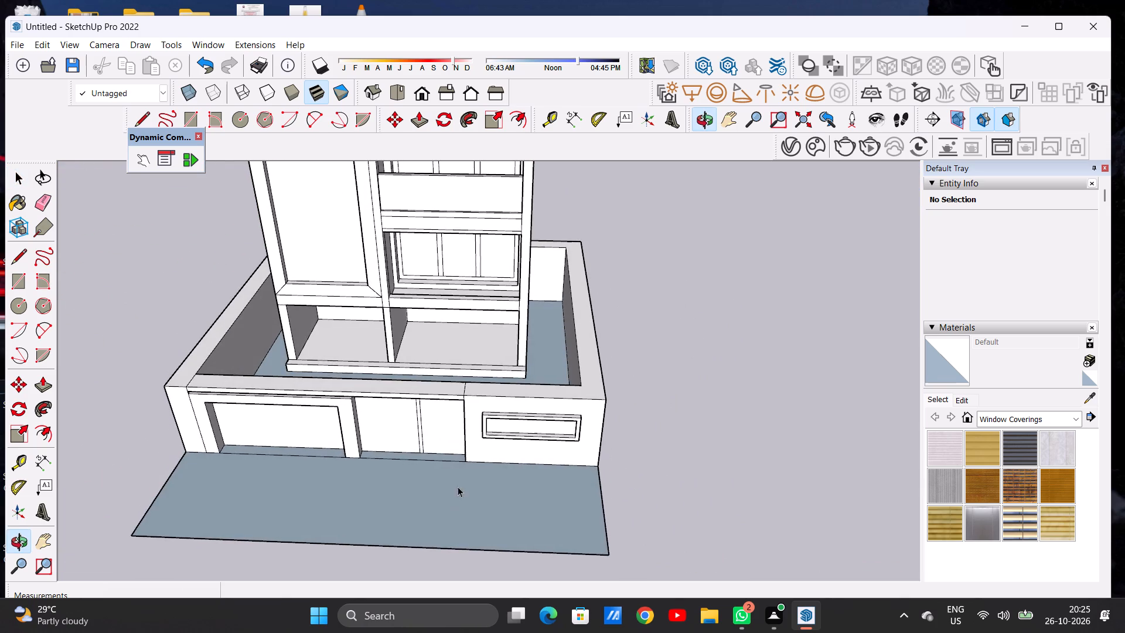
scroll(482, 355, "down", 7)
middle_click_drag(485, 386, 483, 448)
scroll(471, 432, "up", 7)
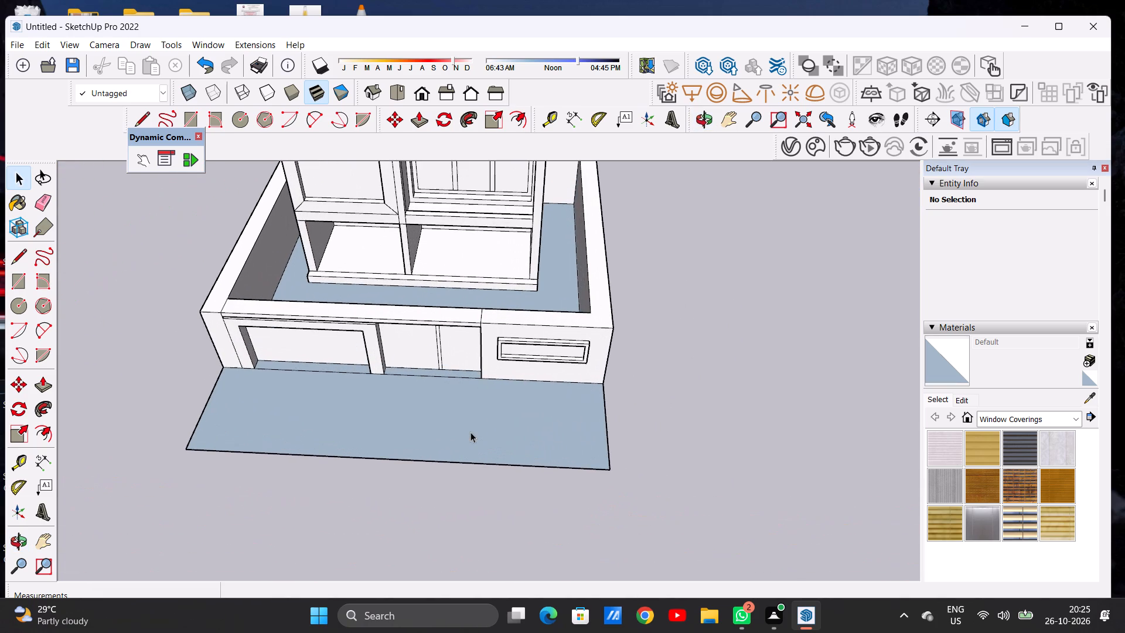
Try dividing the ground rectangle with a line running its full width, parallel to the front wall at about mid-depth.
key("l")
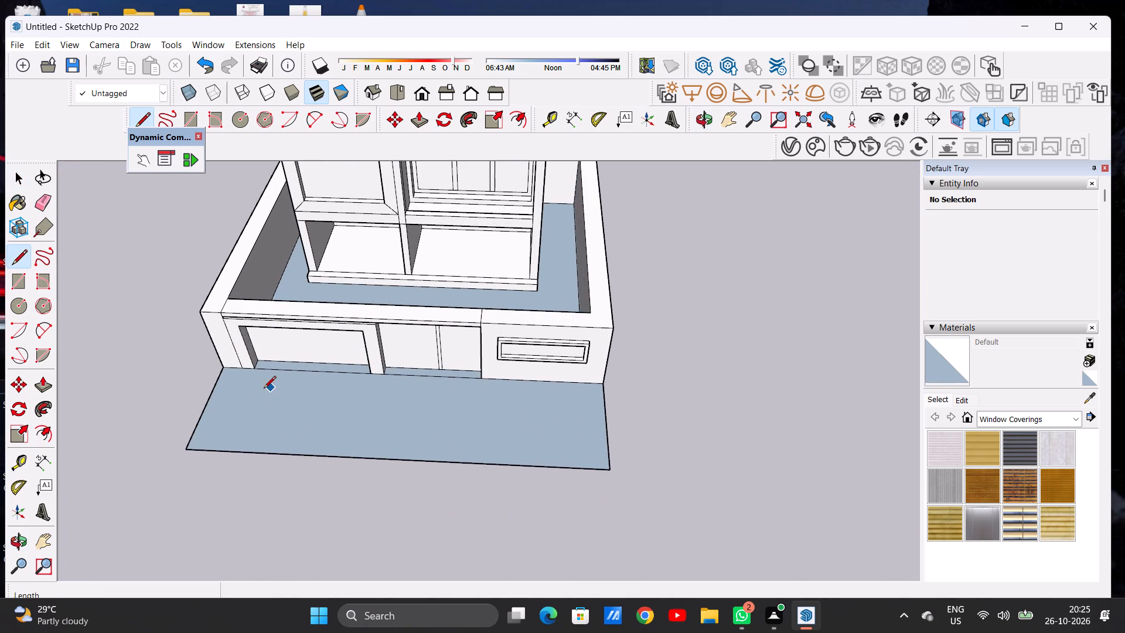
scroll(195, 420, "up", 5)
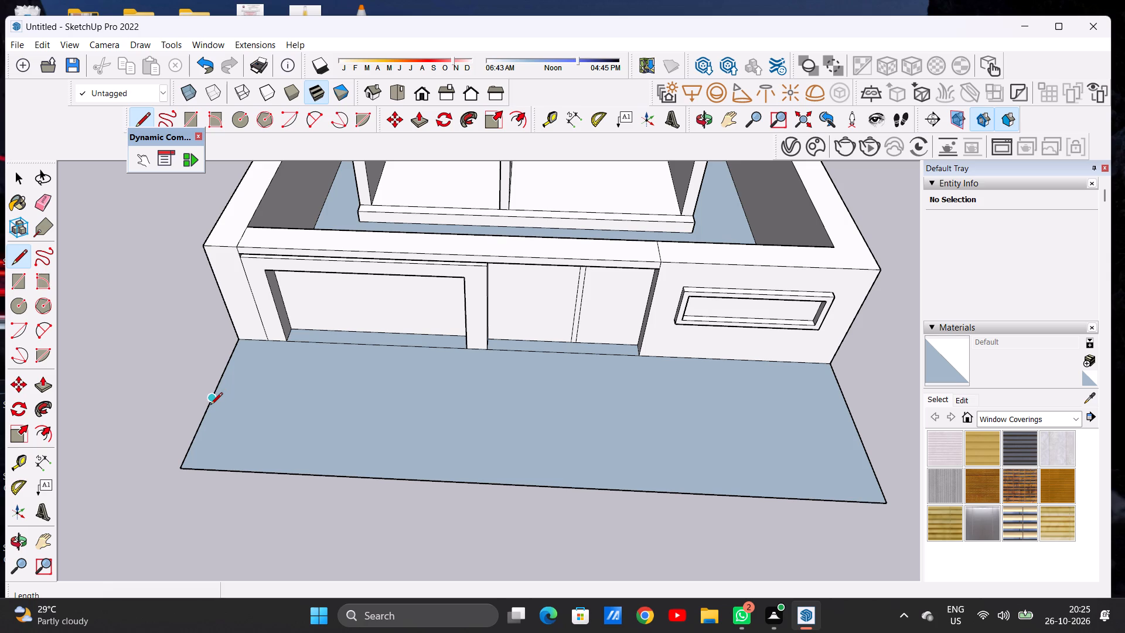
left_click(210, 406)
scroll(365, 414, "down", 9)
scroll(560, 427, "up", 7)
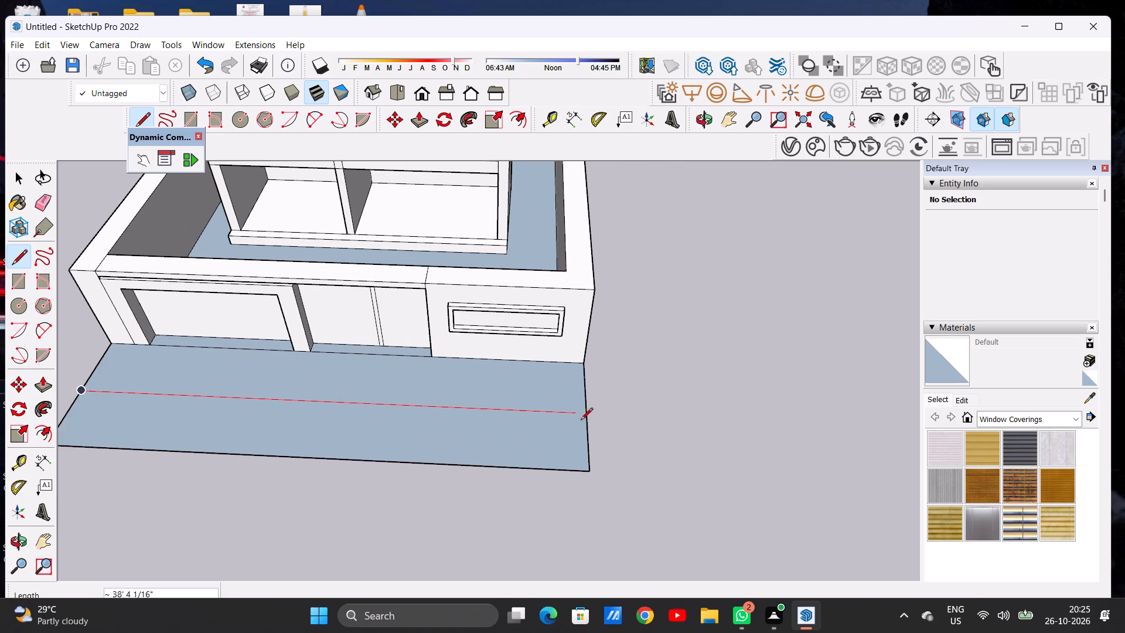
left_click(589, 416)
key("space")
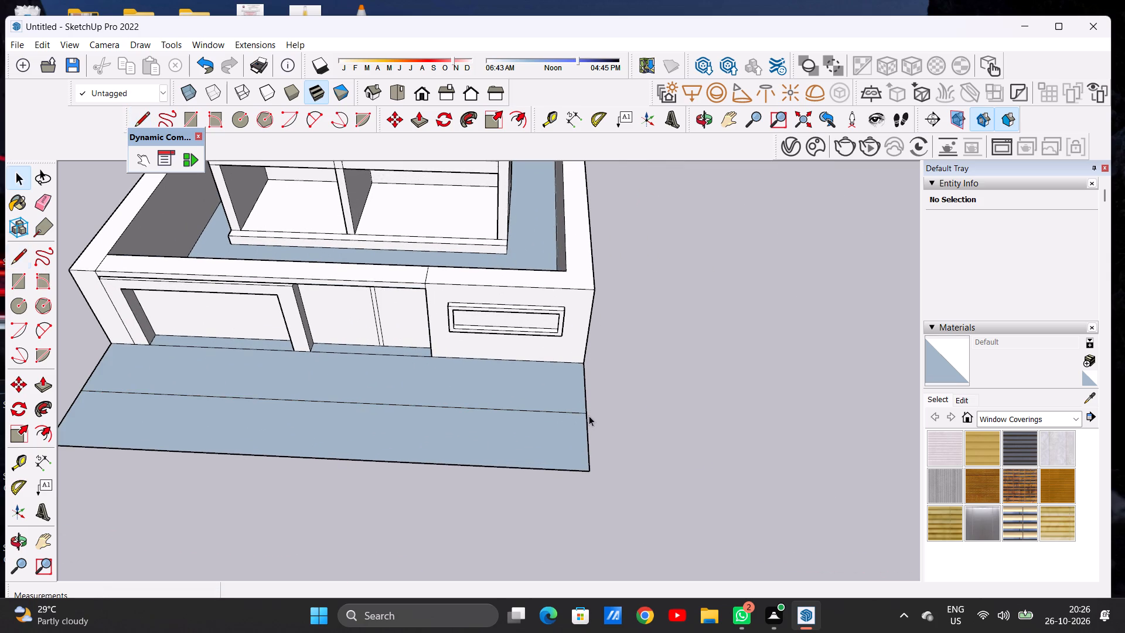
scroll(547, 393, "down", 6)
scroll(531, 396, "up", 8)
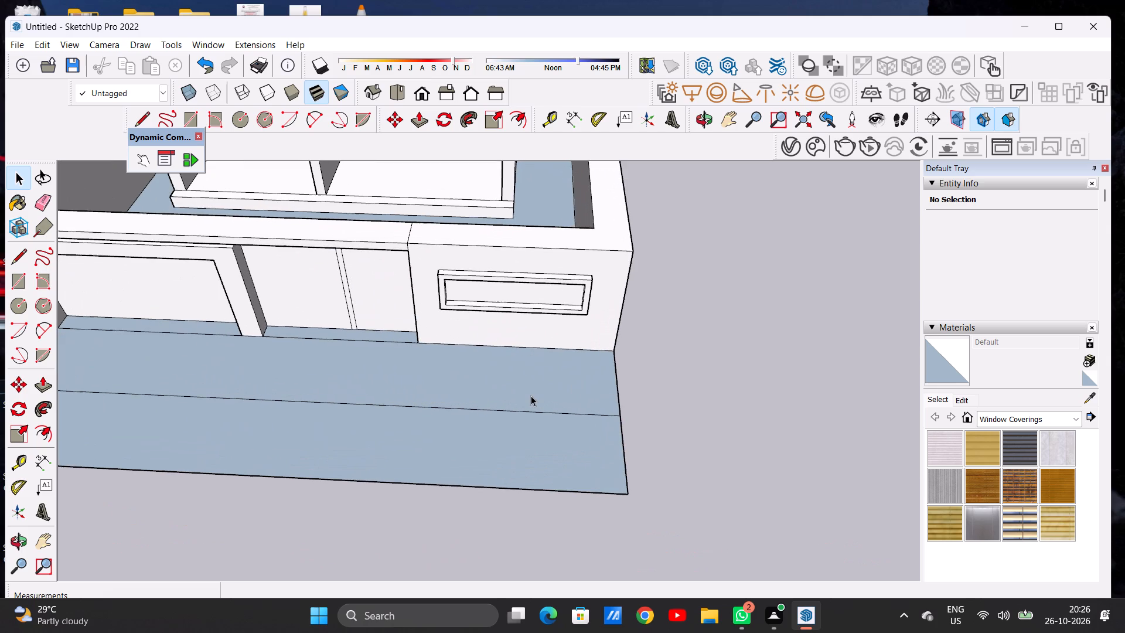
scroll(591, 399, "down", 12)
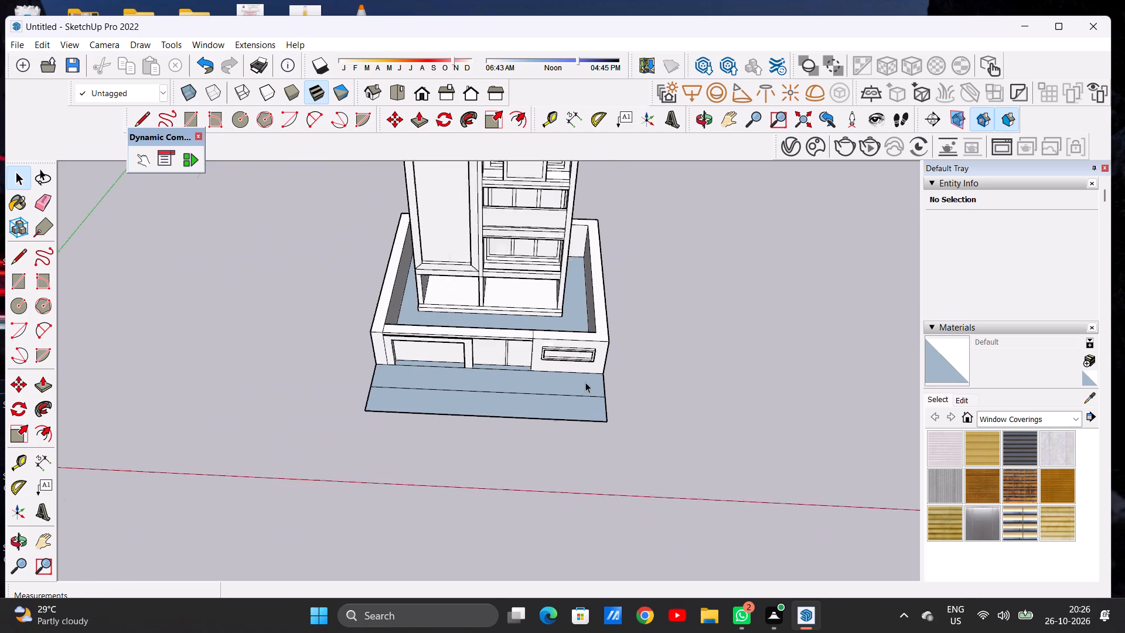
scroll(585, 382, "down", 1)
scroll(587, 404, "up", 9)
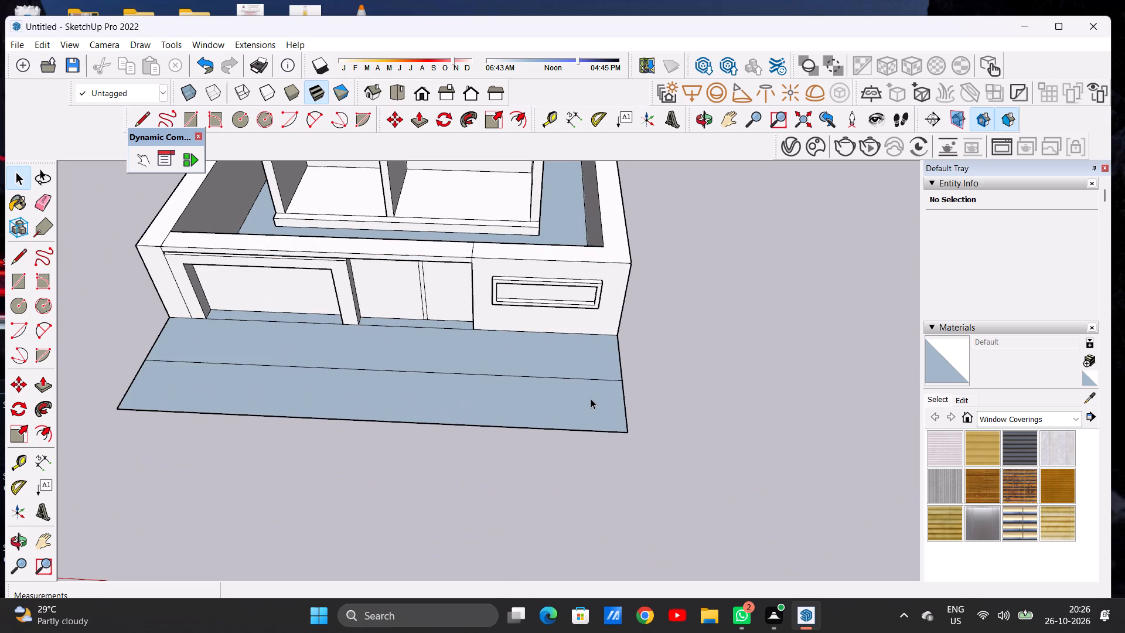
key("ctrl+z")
Draw a line about 39' 2" long across the ground rectangle, parallel to the front wall and slightly nearer the outer edge.
key("l")
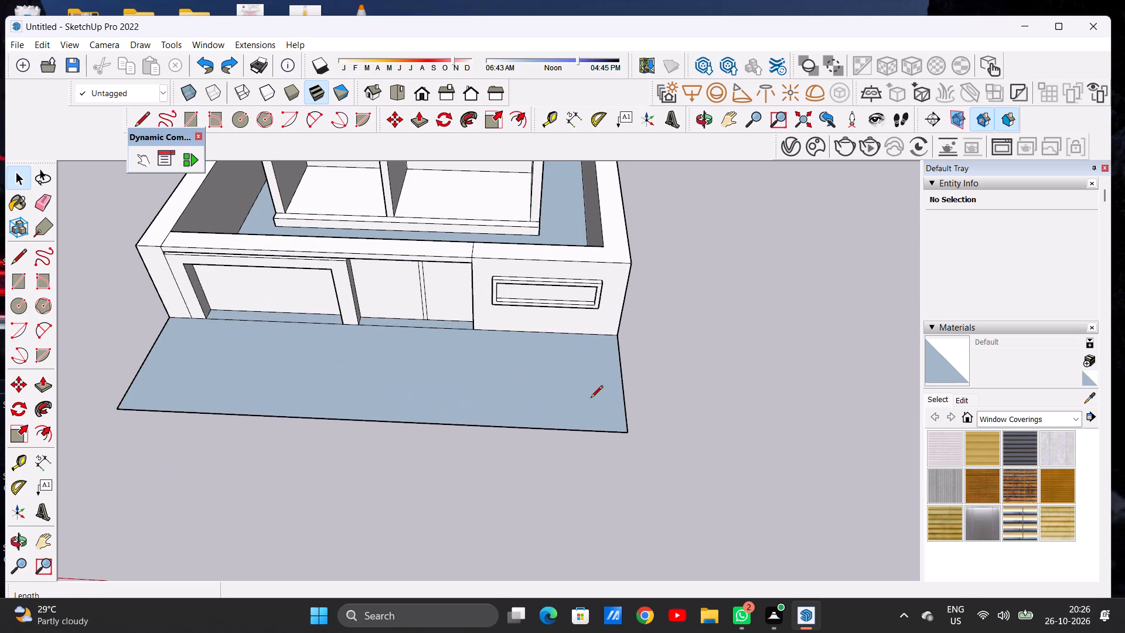
left_click(140, 372)
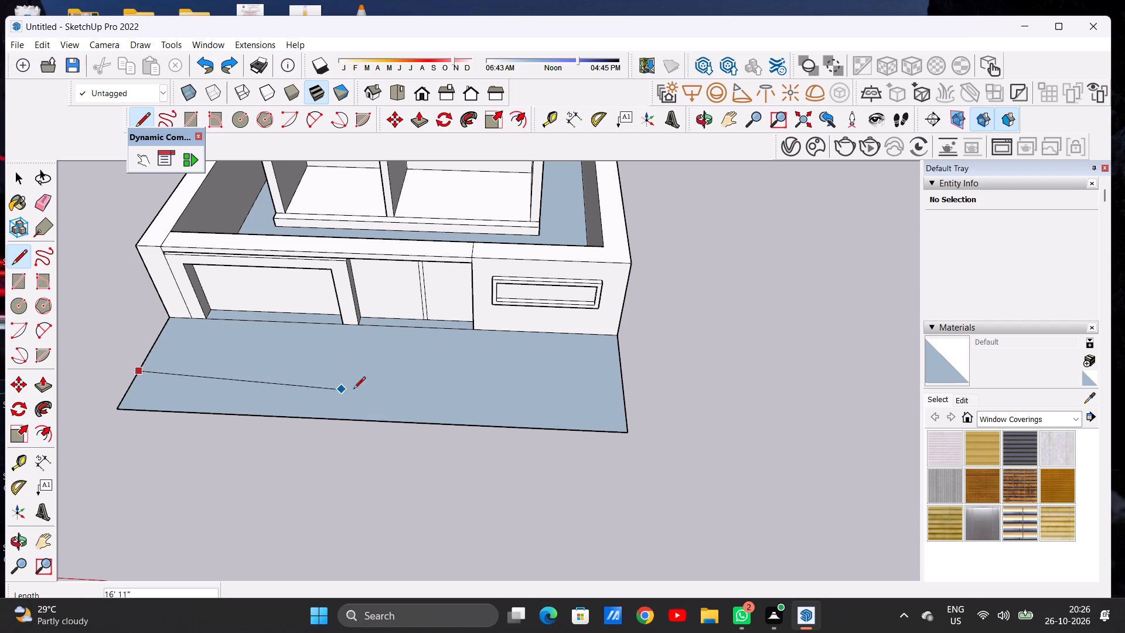
left_click(623, 392)
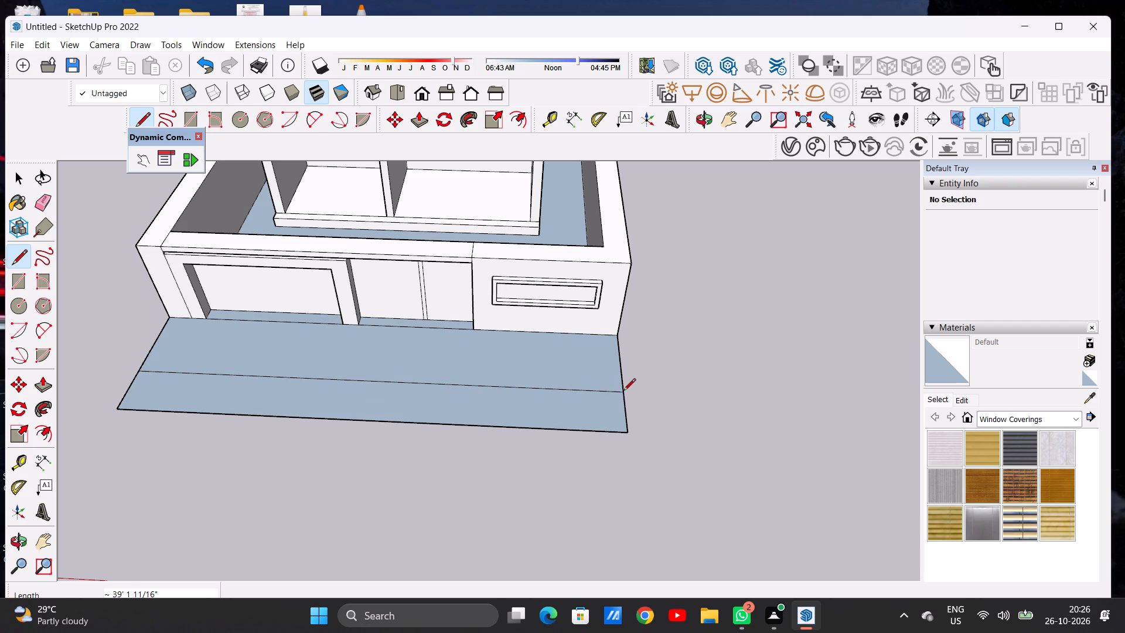
key("space")
Draw a rectangle about 39' 2" by 5' extending forward from the ground's full outer edge.
type("R")
scroll(650, 371, "down", 6)
scroll(596, 416, "up", 5)
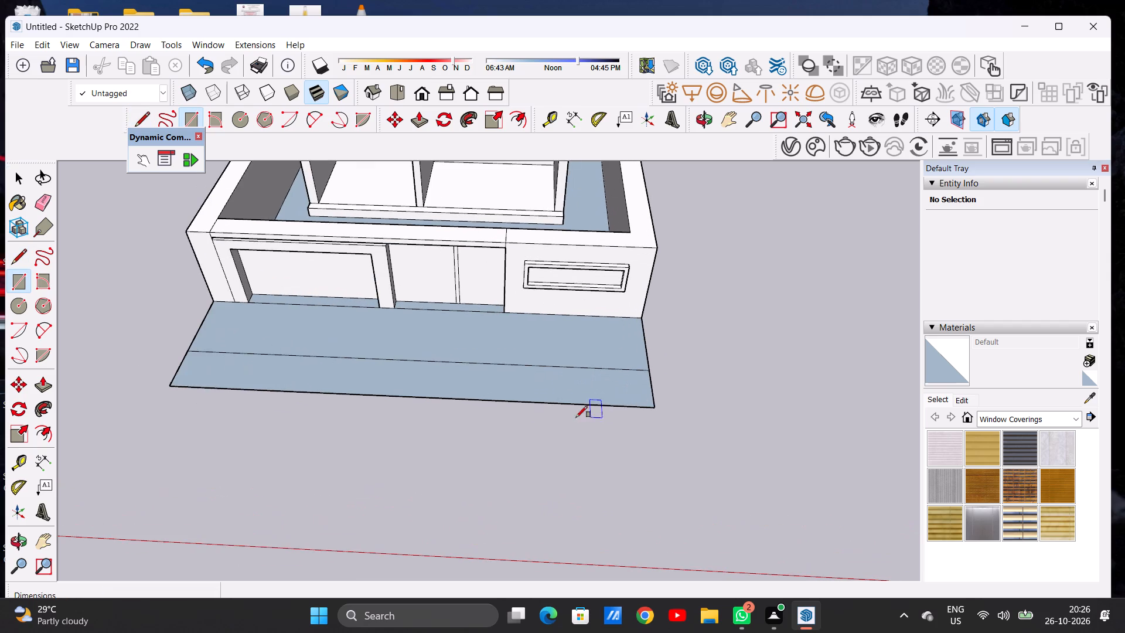
left_click(172, 386)
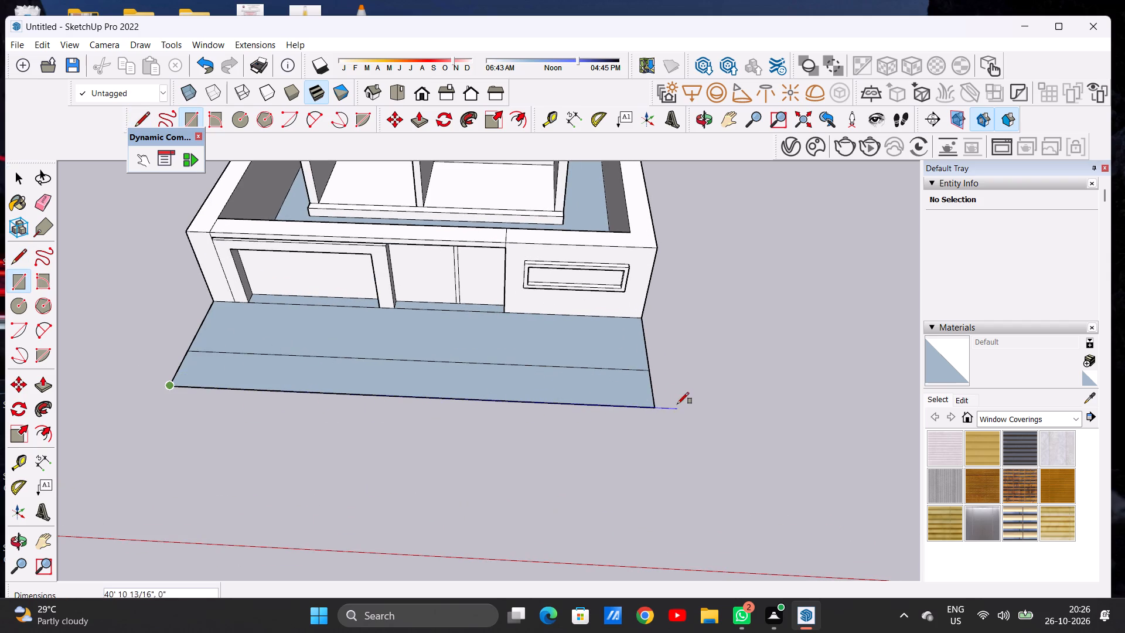
left_click(659, 409)
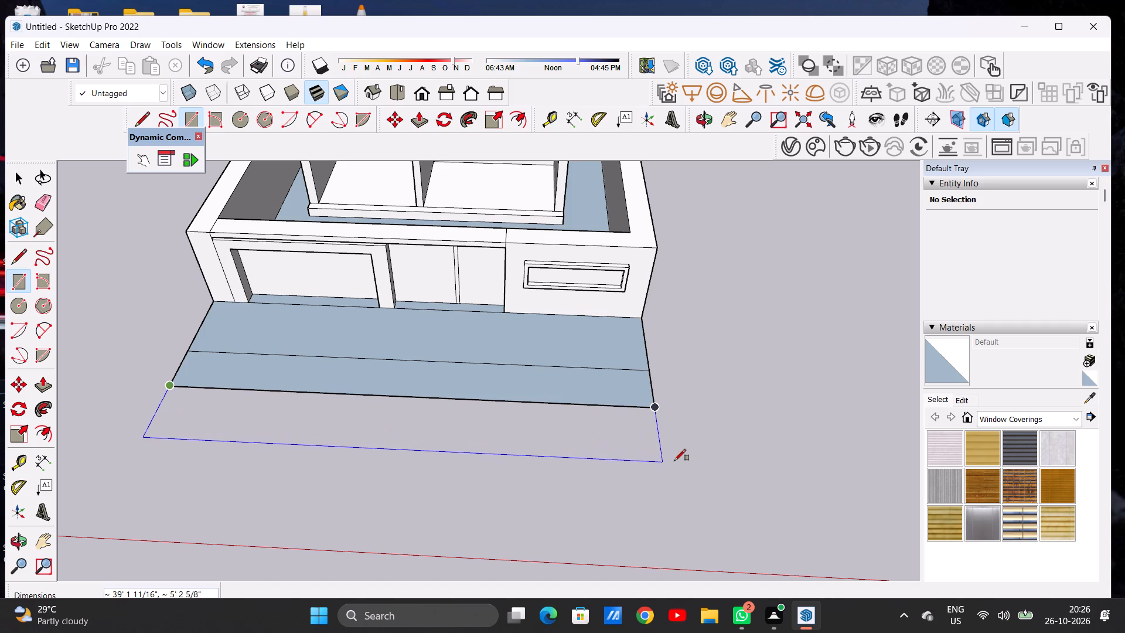
left_click(676, 456)
key("space")
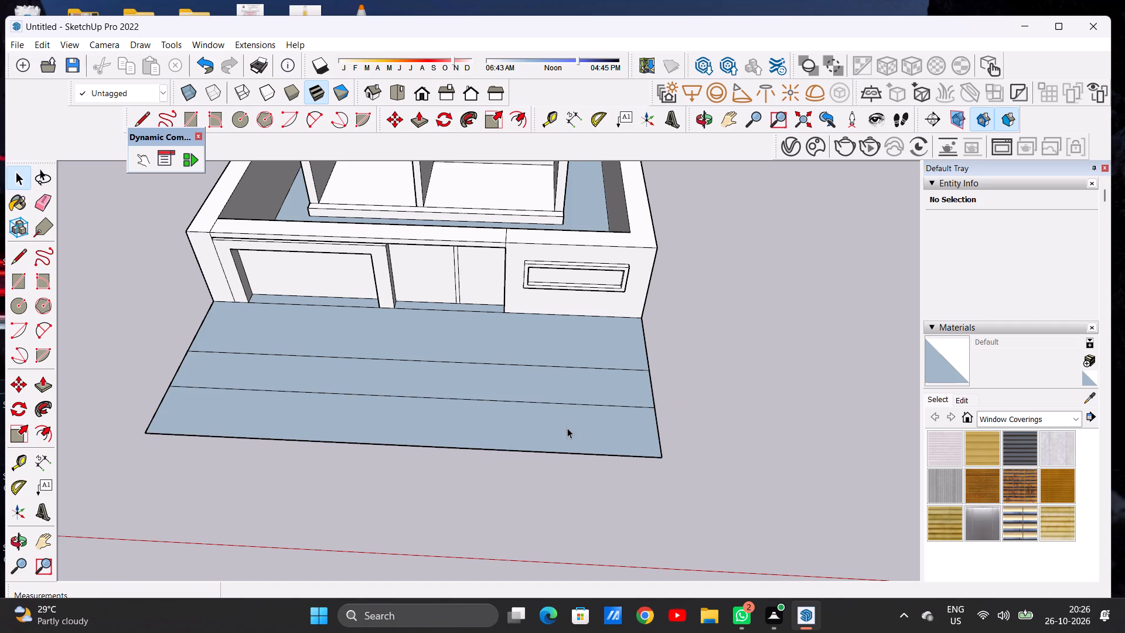
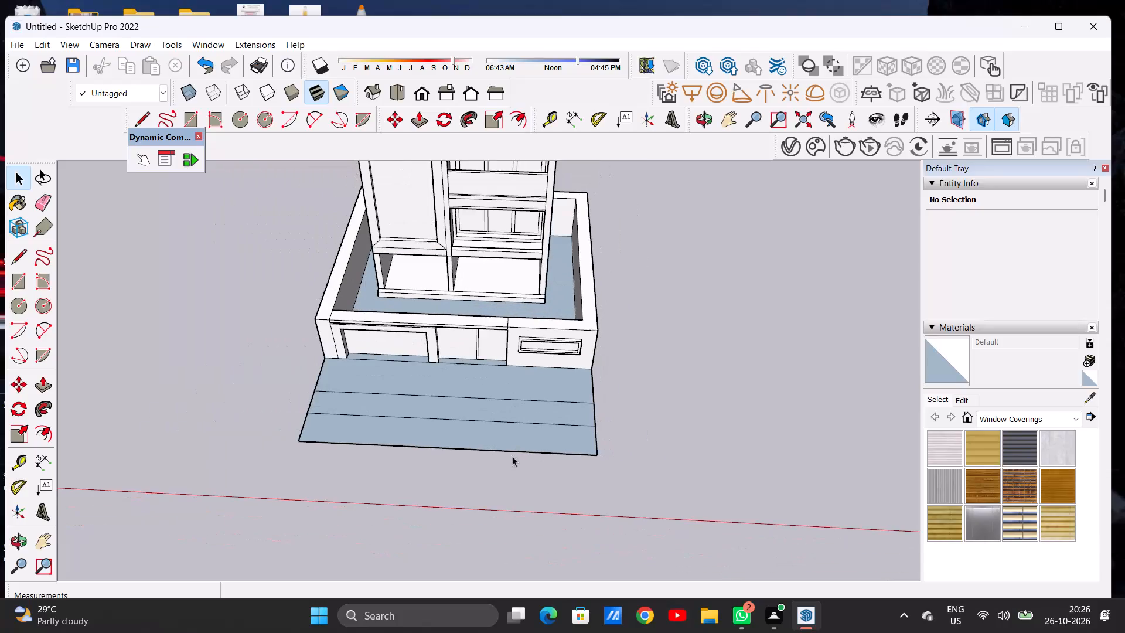
Erase the ground's dividing line that lies nearer the front wall.
scroll(559, 410, "up", 7)
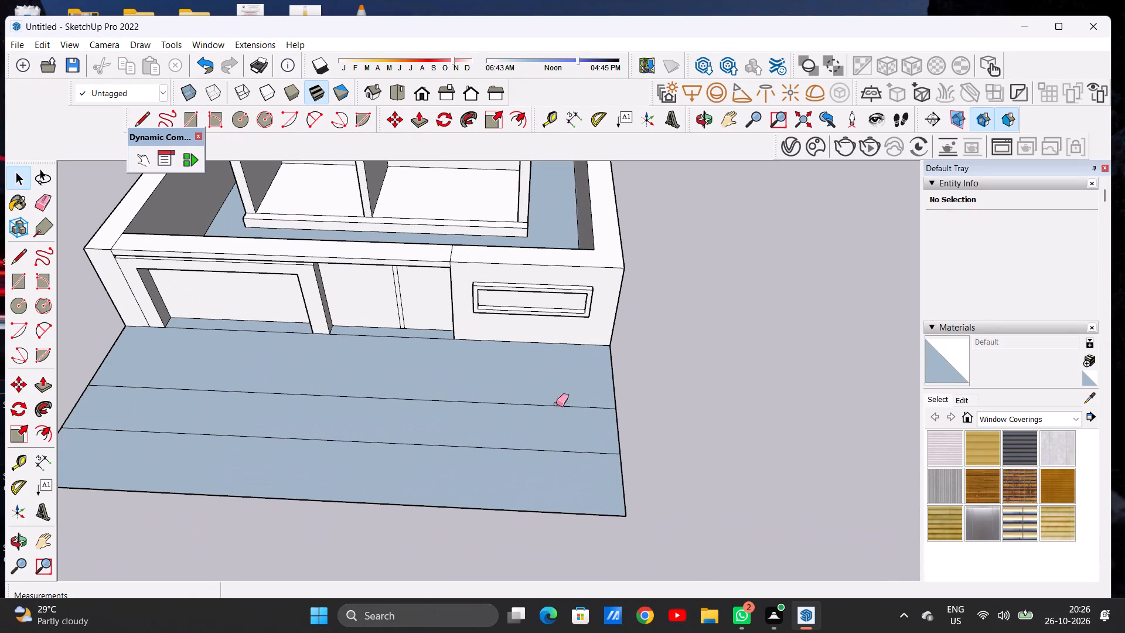
key("e")
left_click_drag(546, 395, 547, 405)
key("space")
Move the remaining ground dividing line 2' toward the front wall.
scroll(595, 386, "down", 7)
scroll(584, 417, "up", 10)
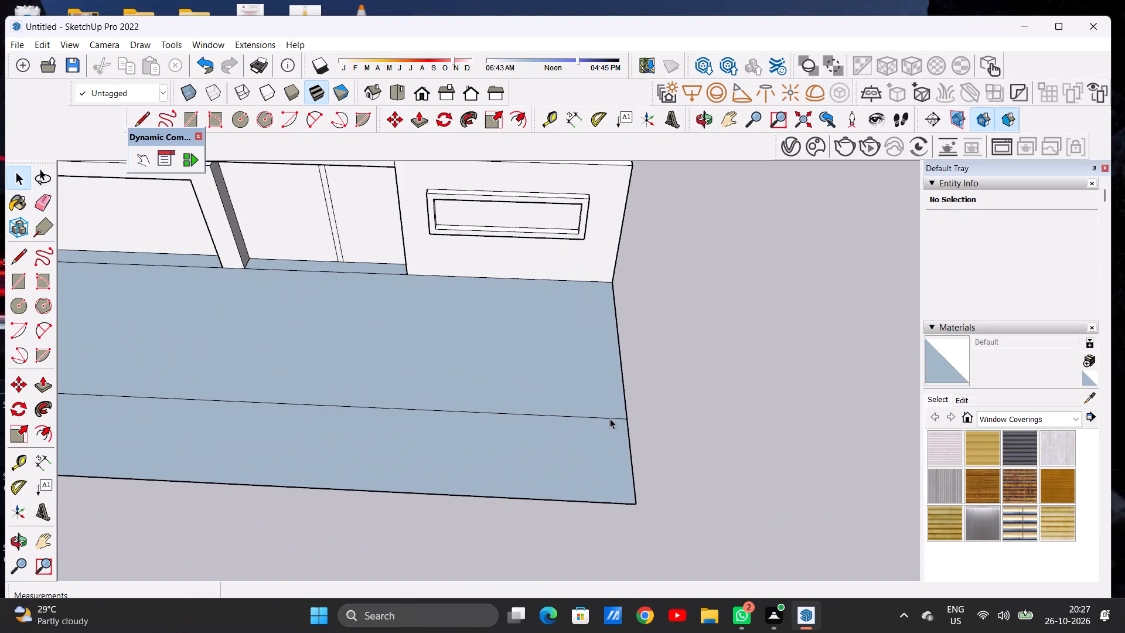
left_click(611, 417)
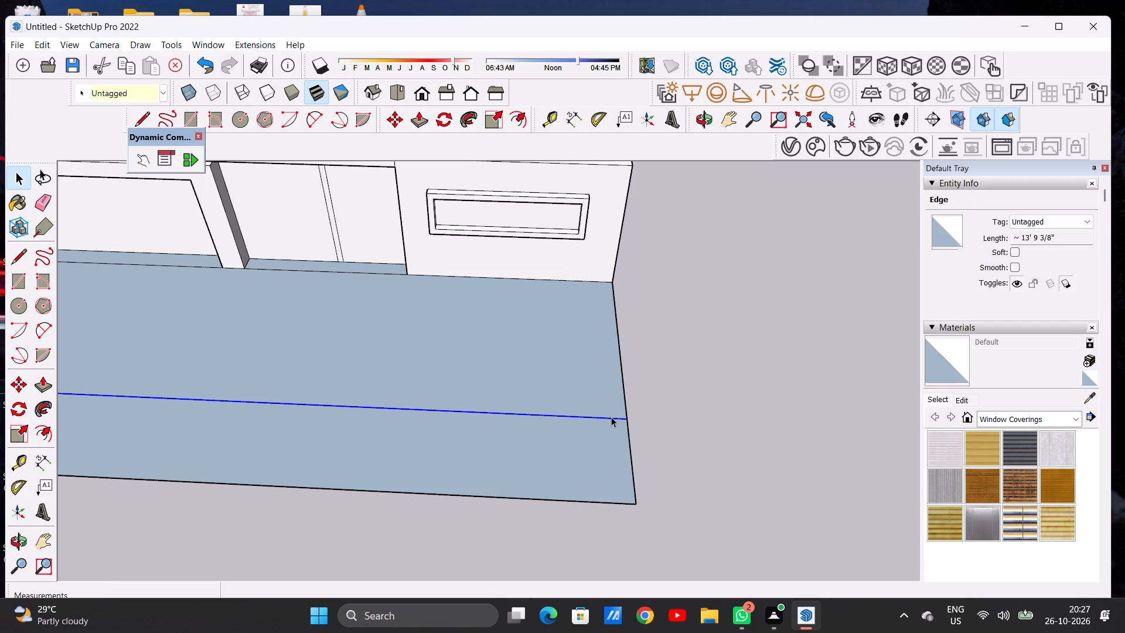
key("m")
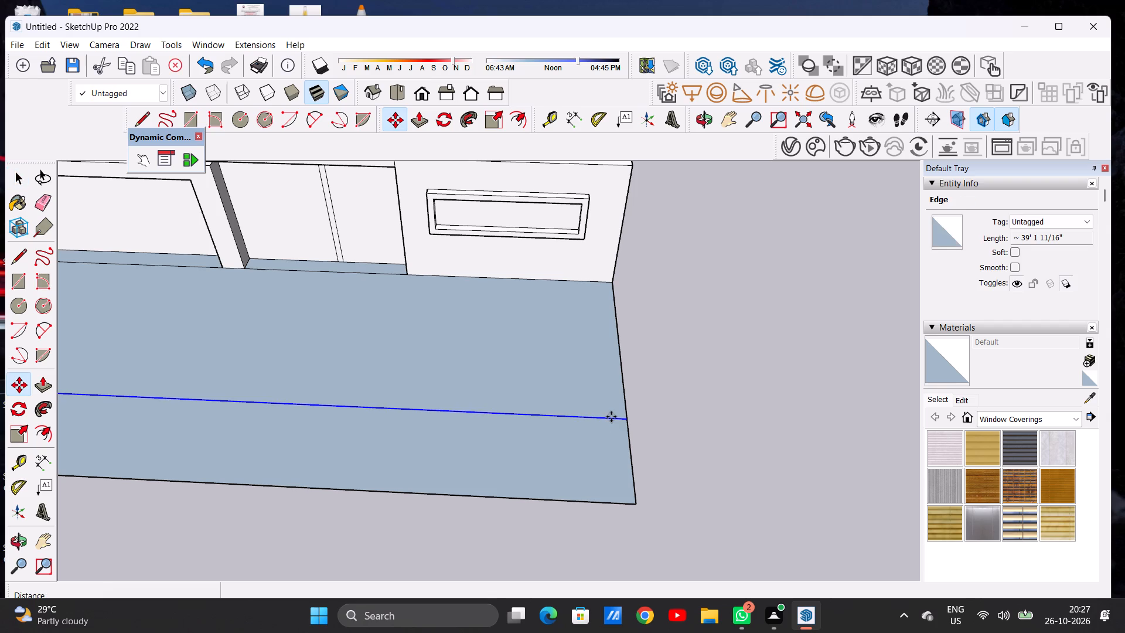
left_click(630, 418)
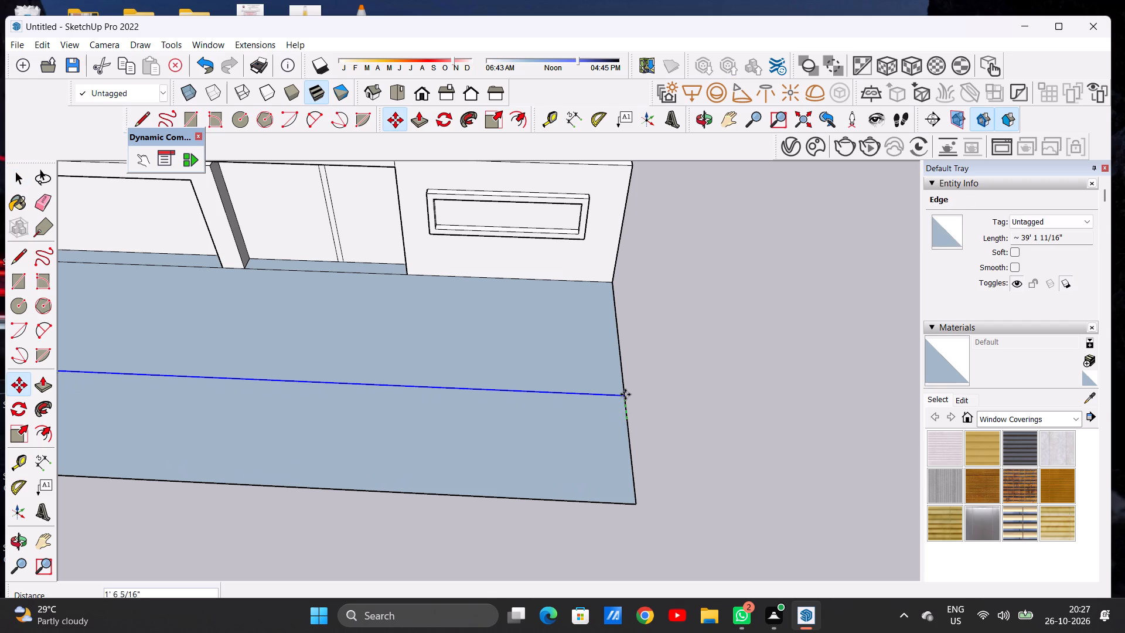
left_click(624, 389)
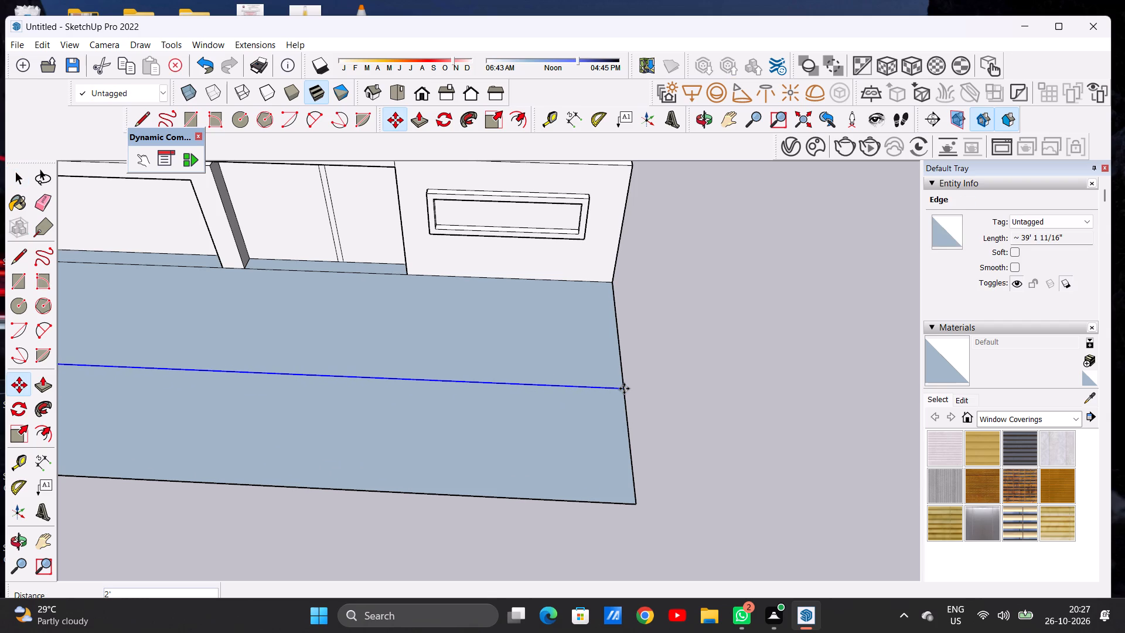
key("space")
left_click(711, 336)
Draw a ground rectangle about 12' 4" by 5' 7" along the base of the windowed wall section, reaching the ground's side edge.
scroll(626, 368, "down", 19)
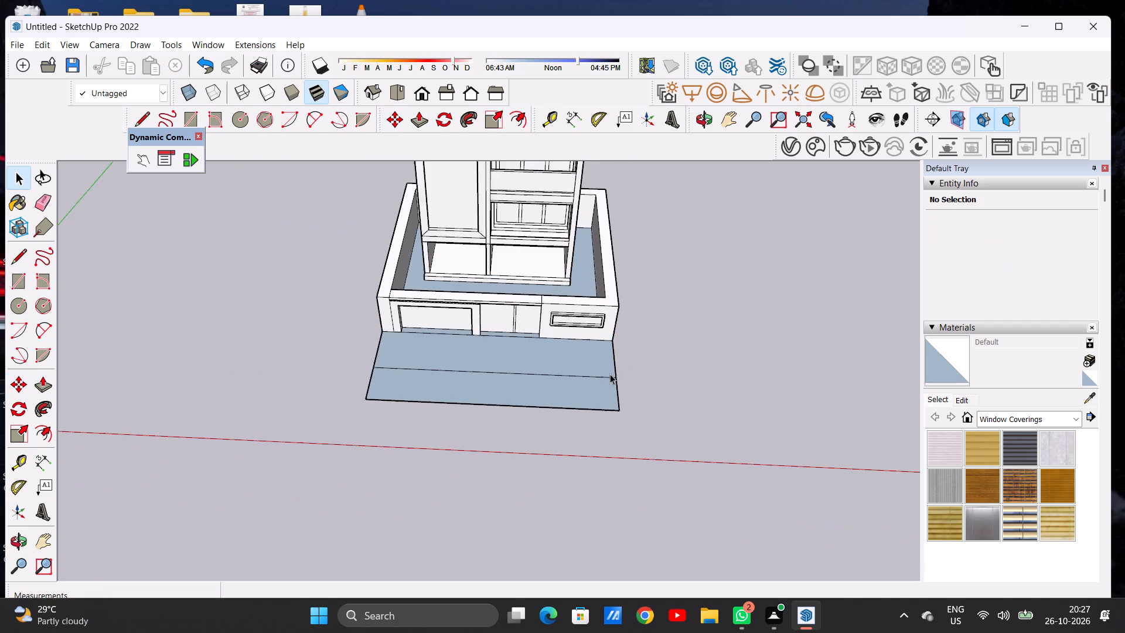
scroll(540, 386, "up", 6)
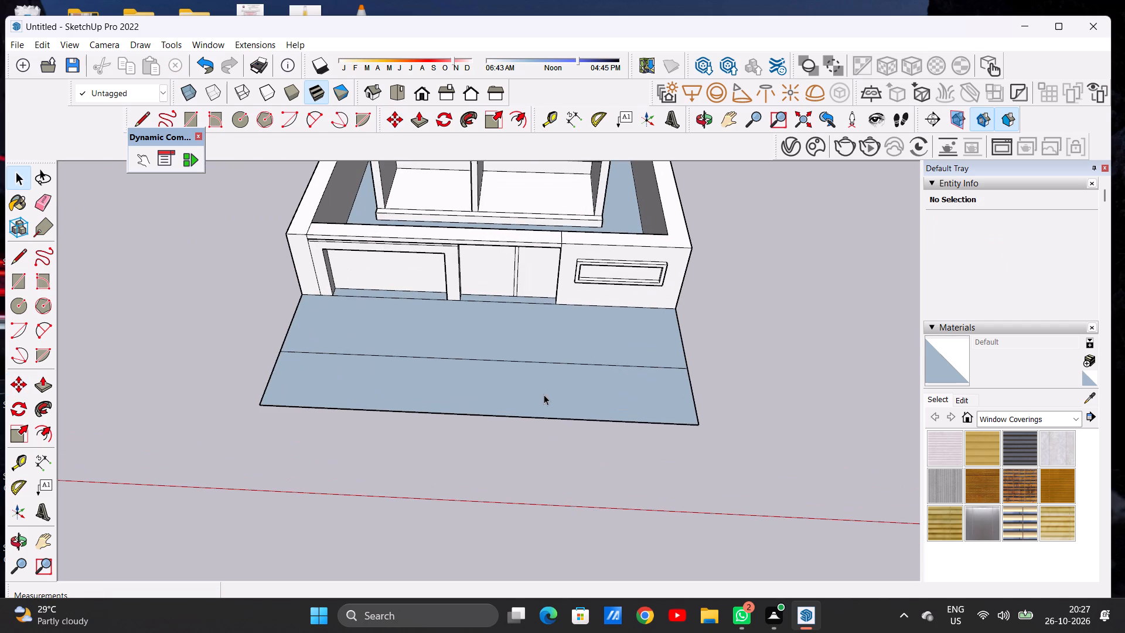
scroll(562, 367, "down", 7)
scroll(570, 362, "up", 6)
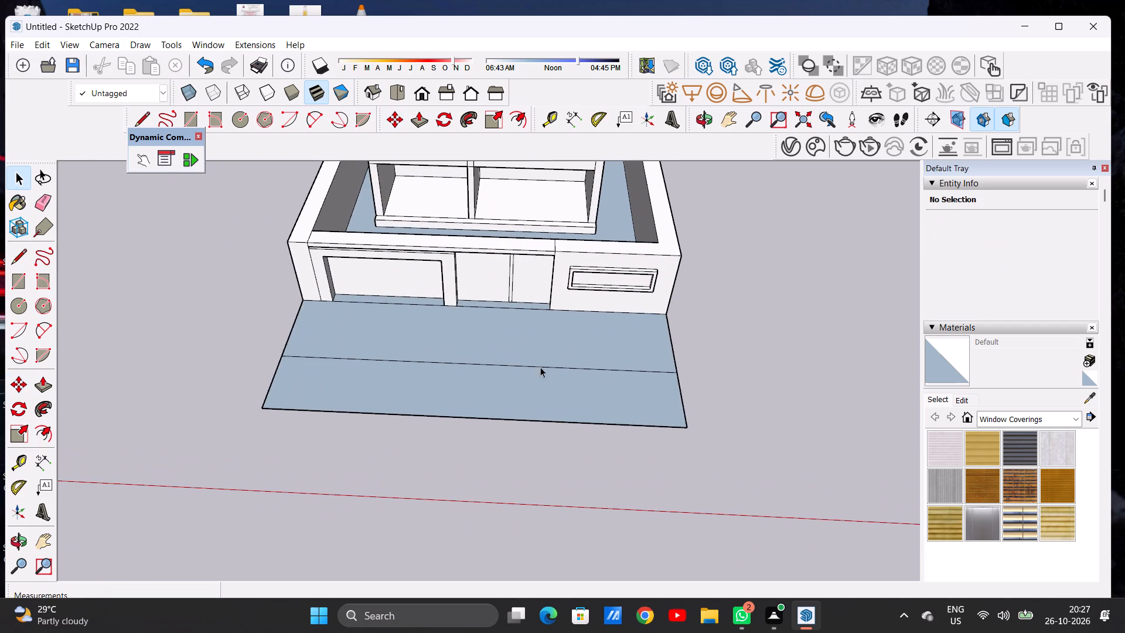
scroll(532, 376, "down", 5)
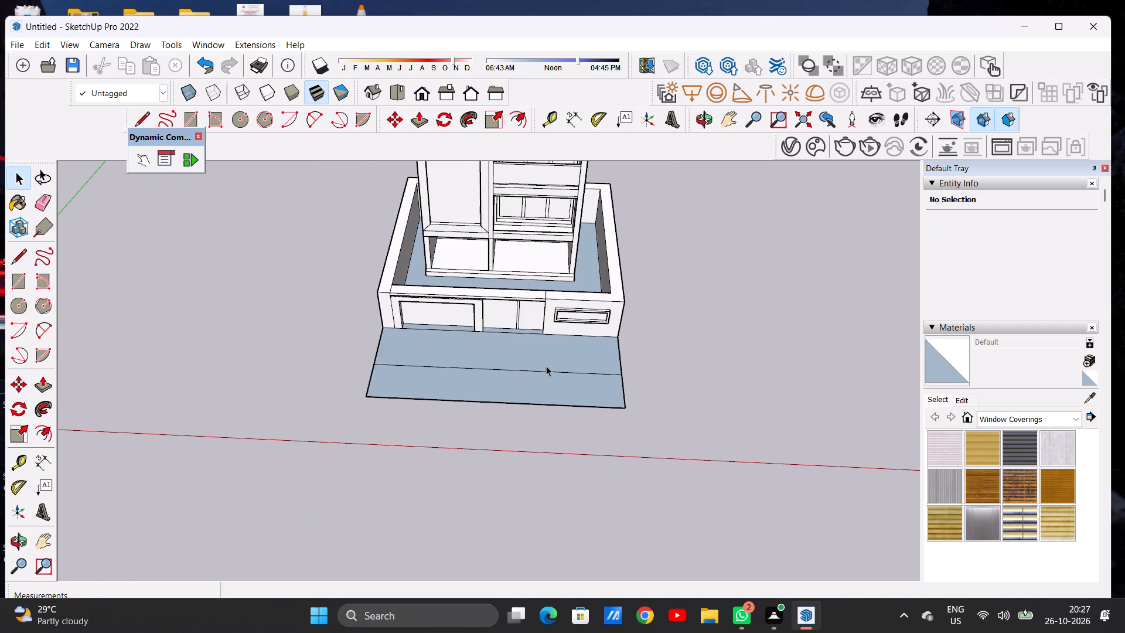
scroll(546, 366, "up", 6)
middle_click_drag(553, 333, 558, 382)
scroll(550, 357, "up", 3)
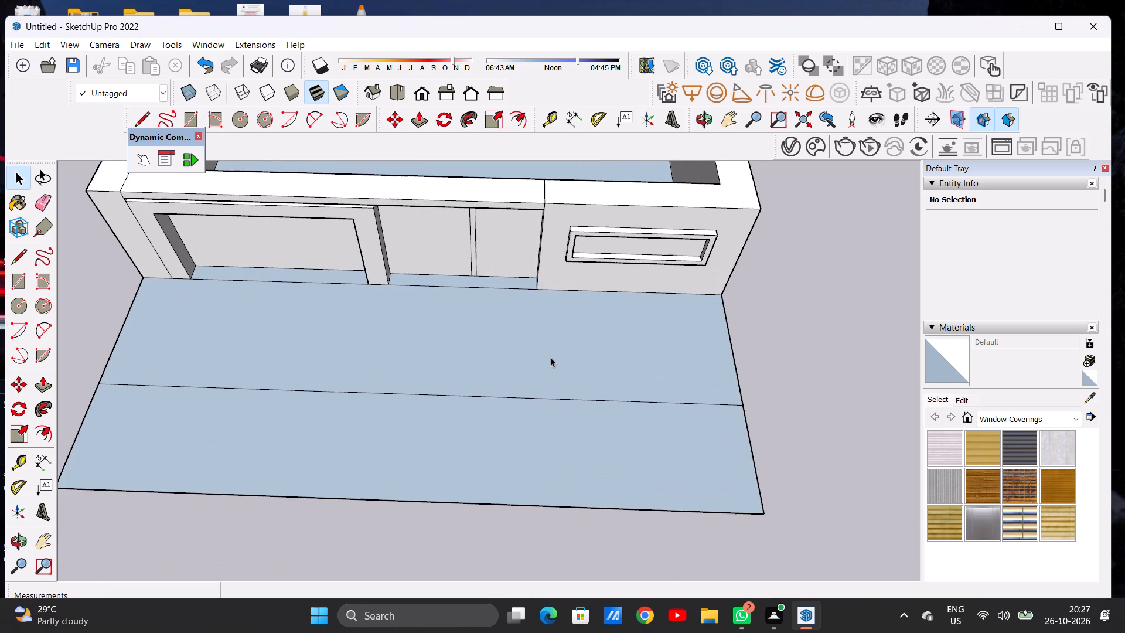
key("r")
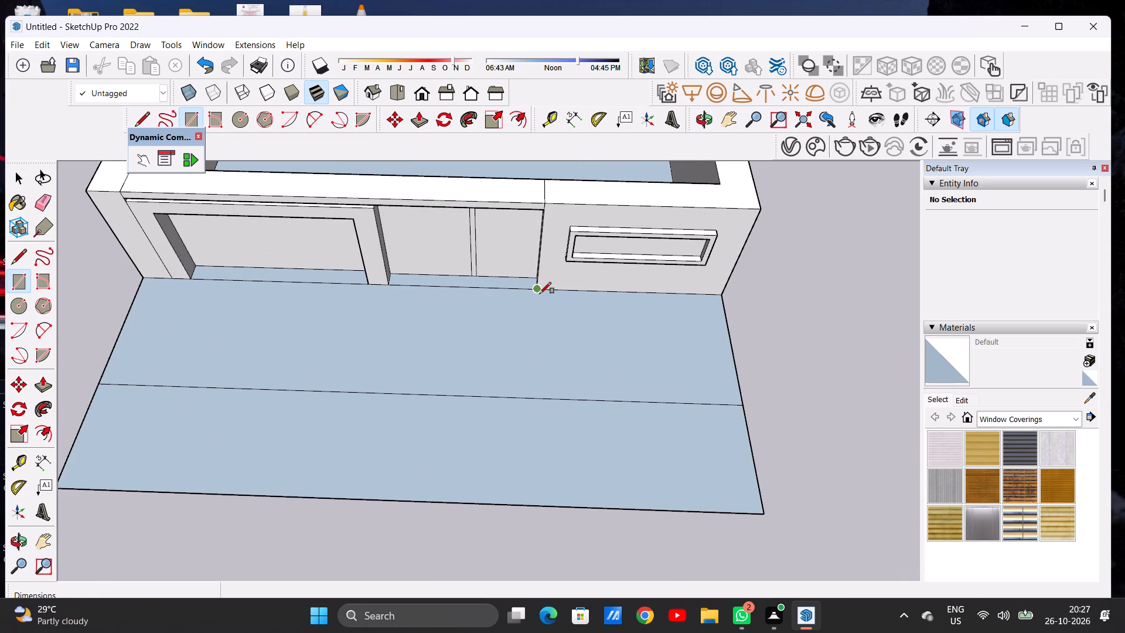
left_click(540, 294)
left_click(537, 383)
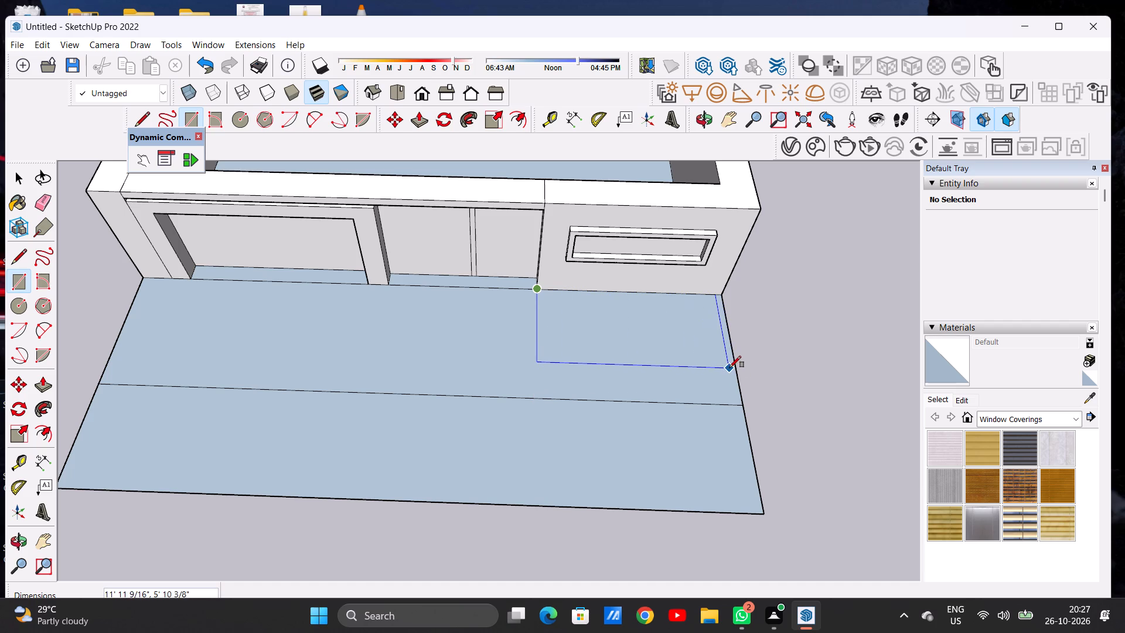
left_click(732, 365)
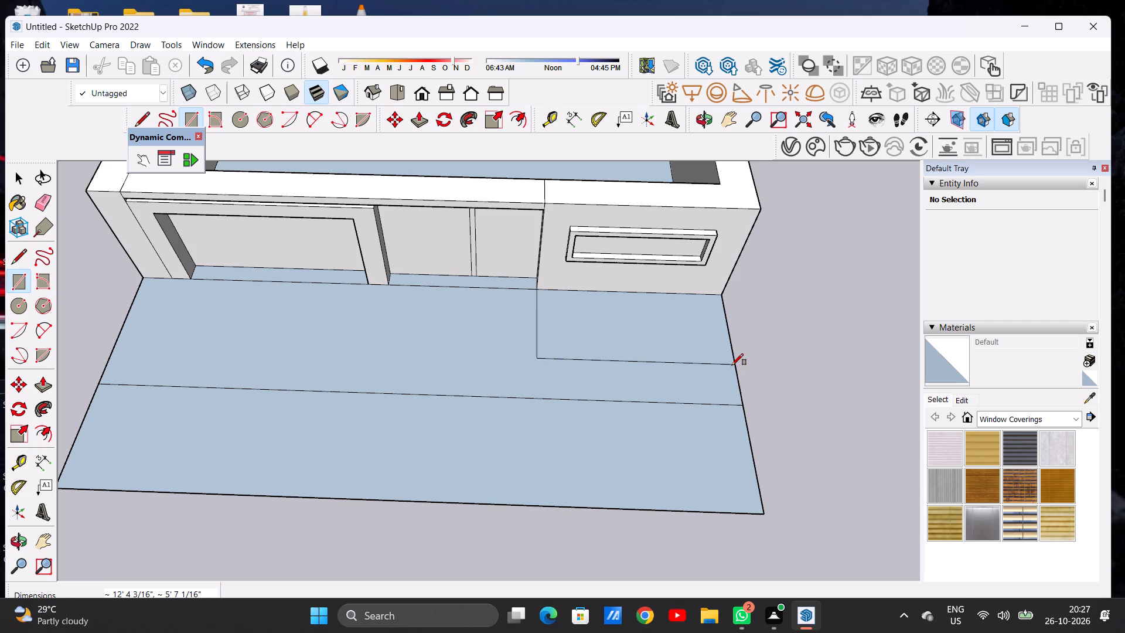
key("space")
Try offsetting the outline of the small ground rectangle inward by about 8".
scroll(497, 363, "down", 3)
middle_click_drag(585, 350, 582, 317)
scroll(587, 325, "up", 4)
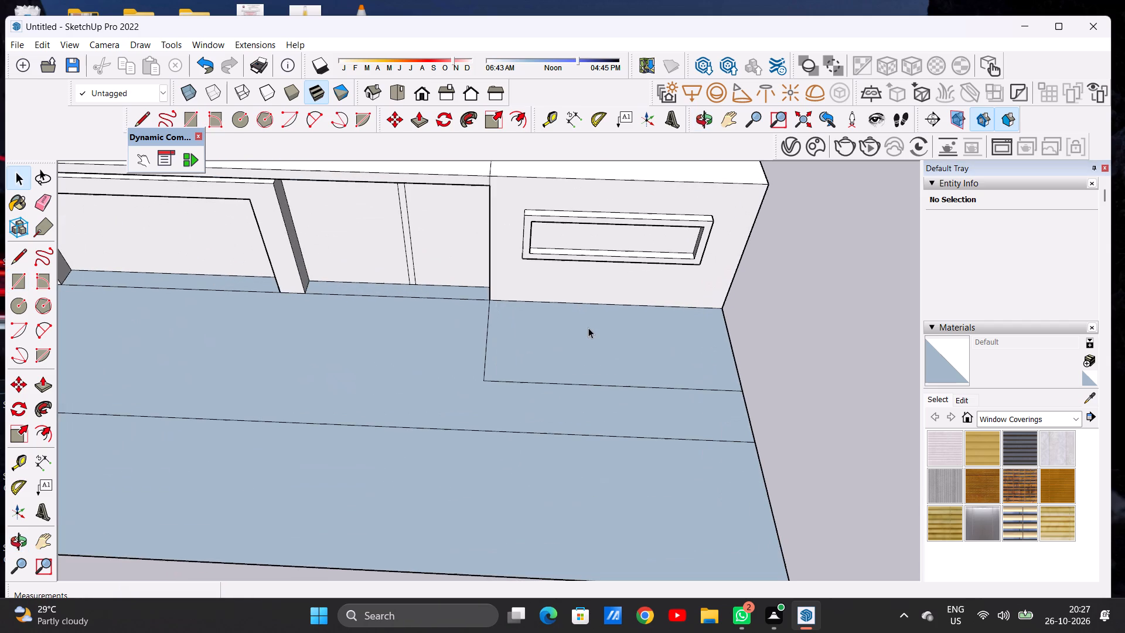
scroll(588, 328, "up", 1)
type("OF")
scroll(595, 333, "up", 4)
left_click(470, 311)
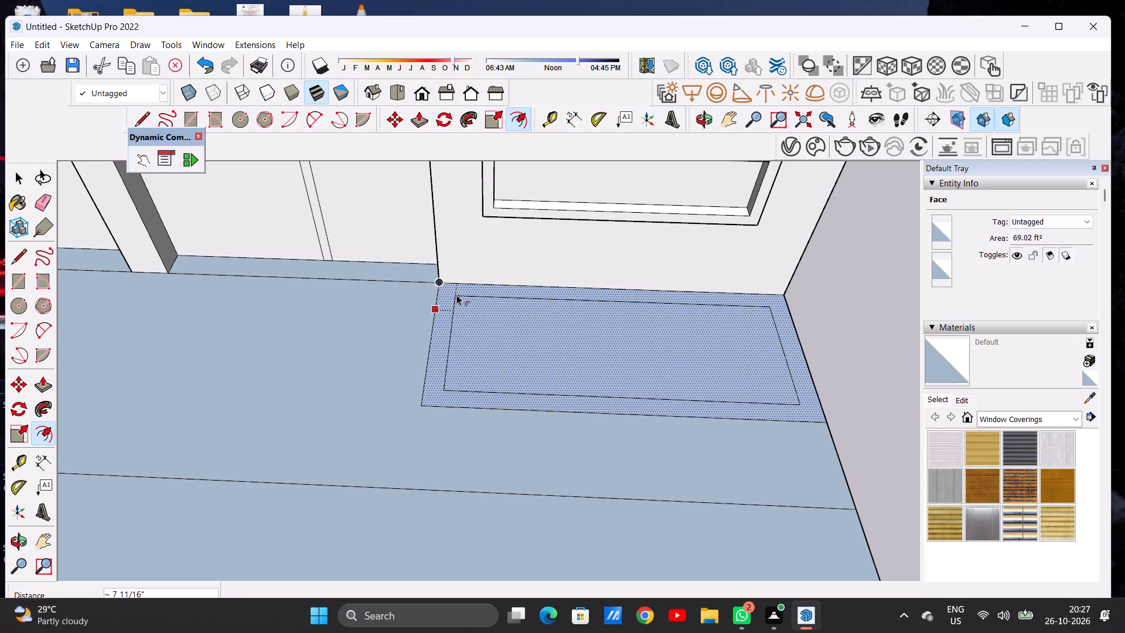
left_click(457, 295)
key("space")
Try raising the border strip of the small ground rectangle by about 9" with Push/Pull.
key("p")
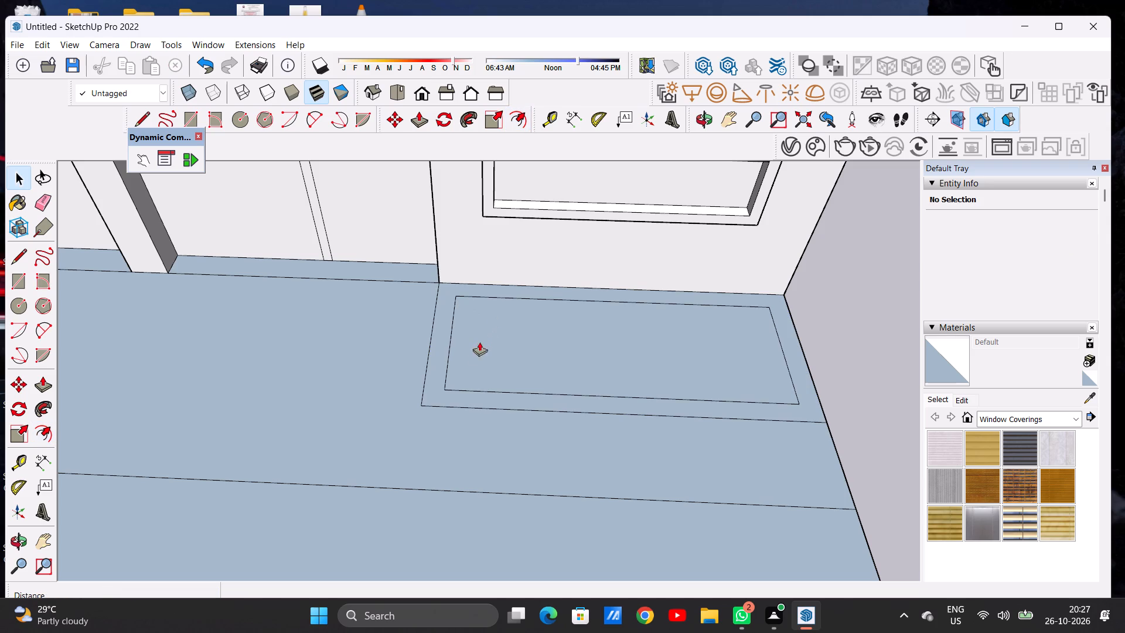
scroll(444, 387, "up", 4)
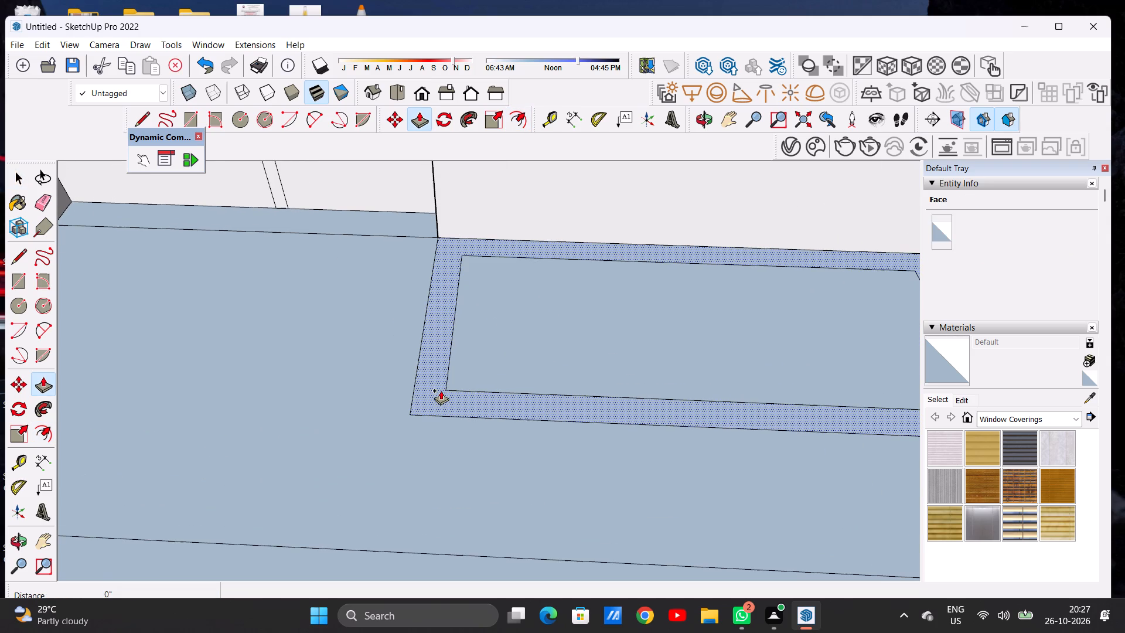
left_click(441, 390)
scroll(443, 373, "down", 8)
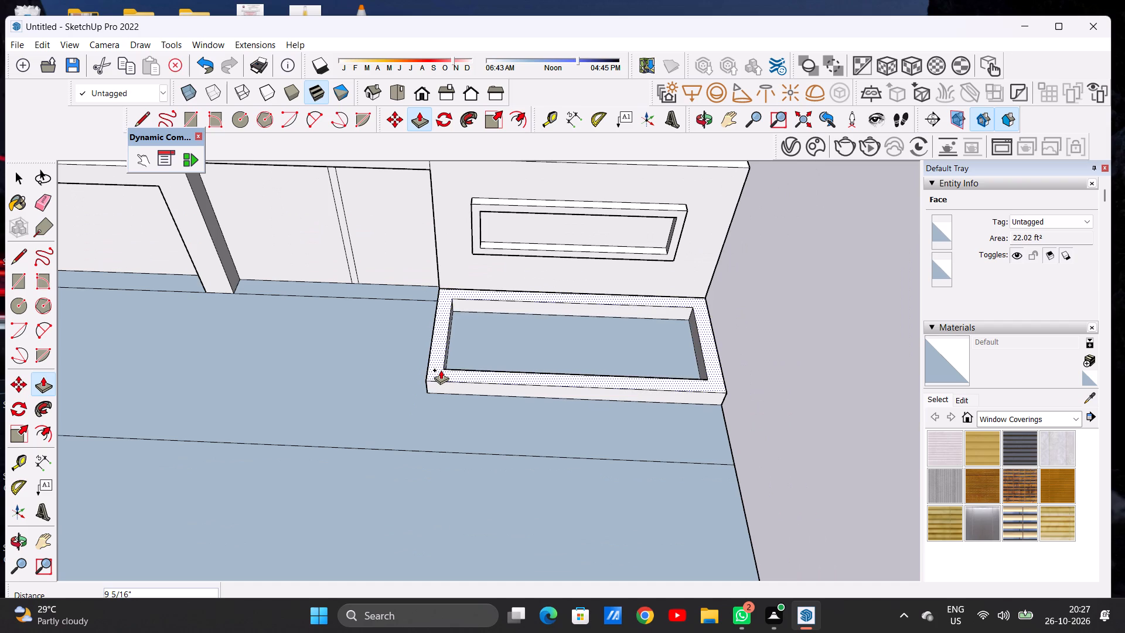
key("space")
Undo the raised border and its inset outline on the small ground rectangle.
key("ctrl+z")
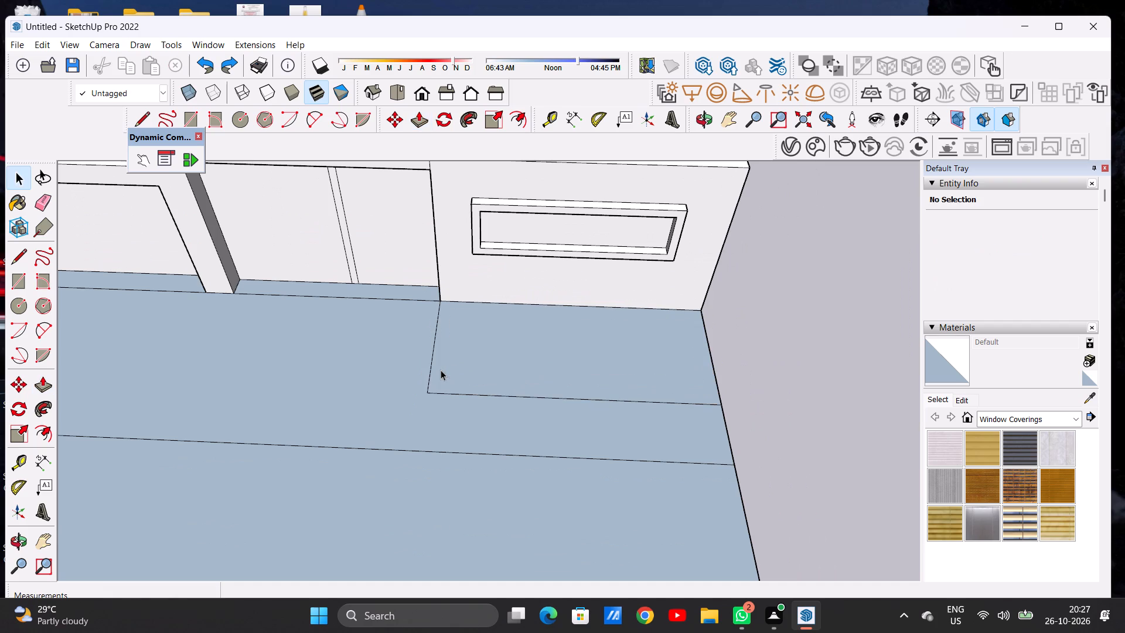
Examine the front wall, the cabinet and the divided ground from several distances and angles.
scroll(444, 369, "down", 4)
scroll(448, 367, "up", 1)
scroll(451, 365, "down", 1)
middle_click_drag(473, 343, 475, 323)
scroll(455, 340, "down", 8)
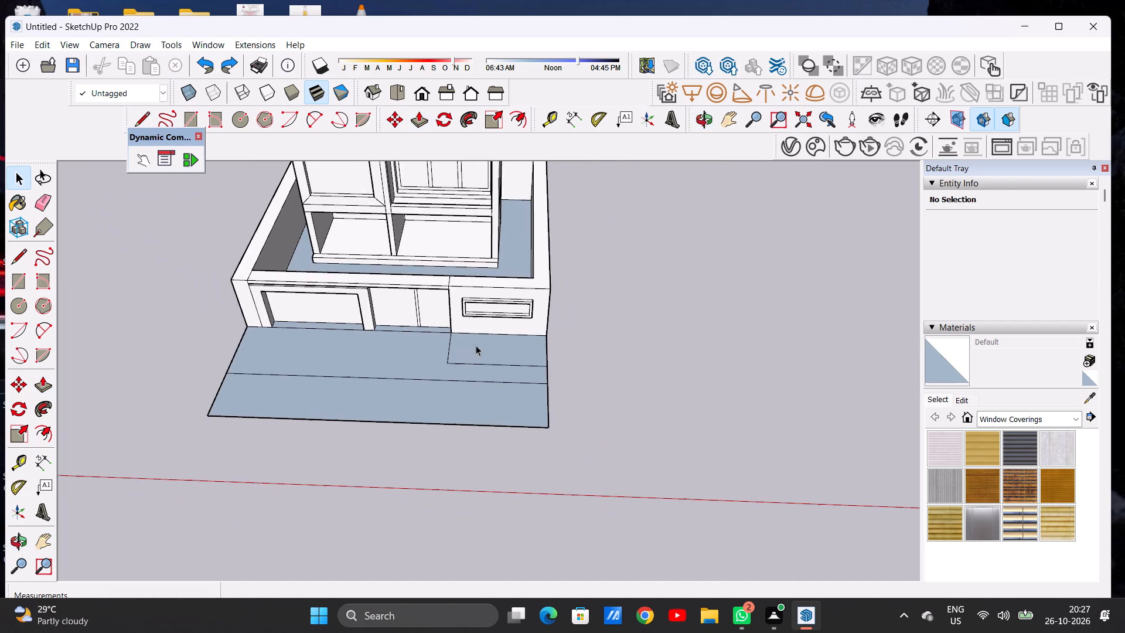
scroll(476, 345, "down", 2)
middle_click_drag(484, 360, 489, 304)
scroll(490, 322, "up", 5)
scroll(488, 329, "down", 1)
scroll(488, 329, "up", 4)
middle_click_drag(501, 348, 482, 411)
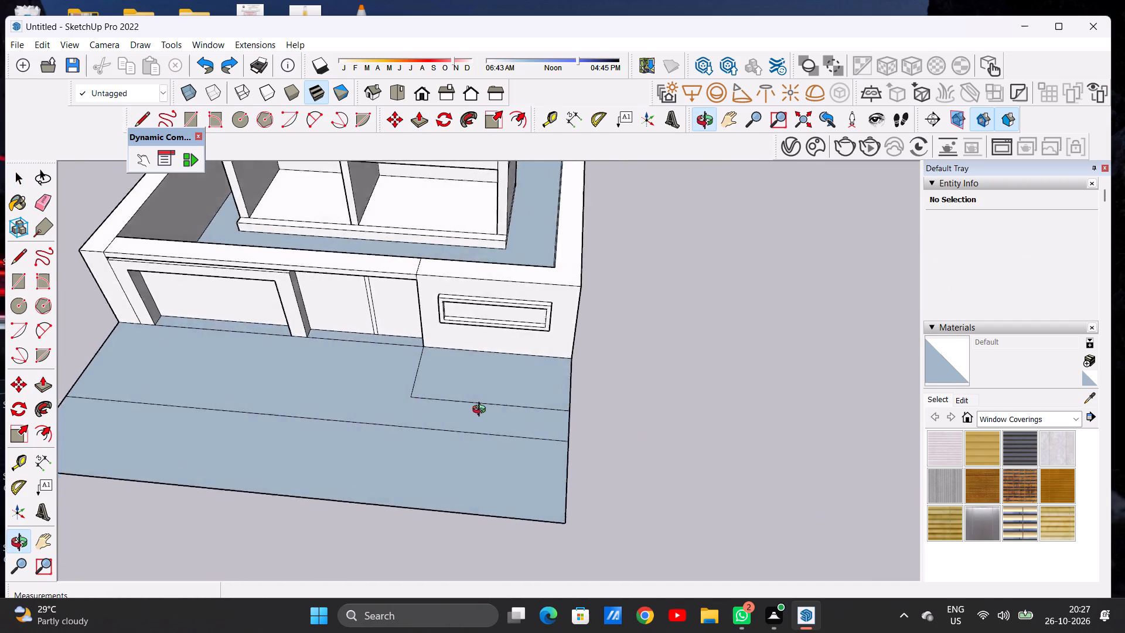
middle_click_drag(482, 411, 512, 400)
scroll(508, 378, "down", 14)
scroll(519, 353, "up", 7)
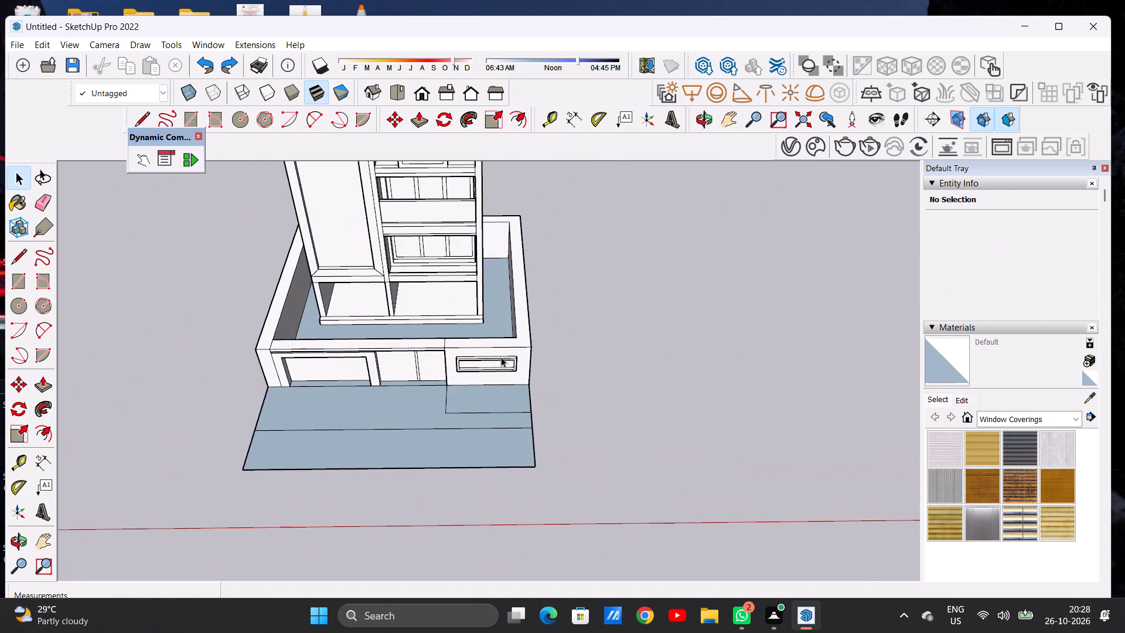
scroll(483, 358, "down", 6)
scroll(487, 375, "up", 1)
scroll(487, 375, "down", 4)
middle_click_drag(457, 343, 463, 307)
scroll(463, 375, "up", 7)
middle_click_drag(484, 385, 492, 329)
scroll(498, 341, "up", 7)
middle_click_drag(511, 365, 493, 348)
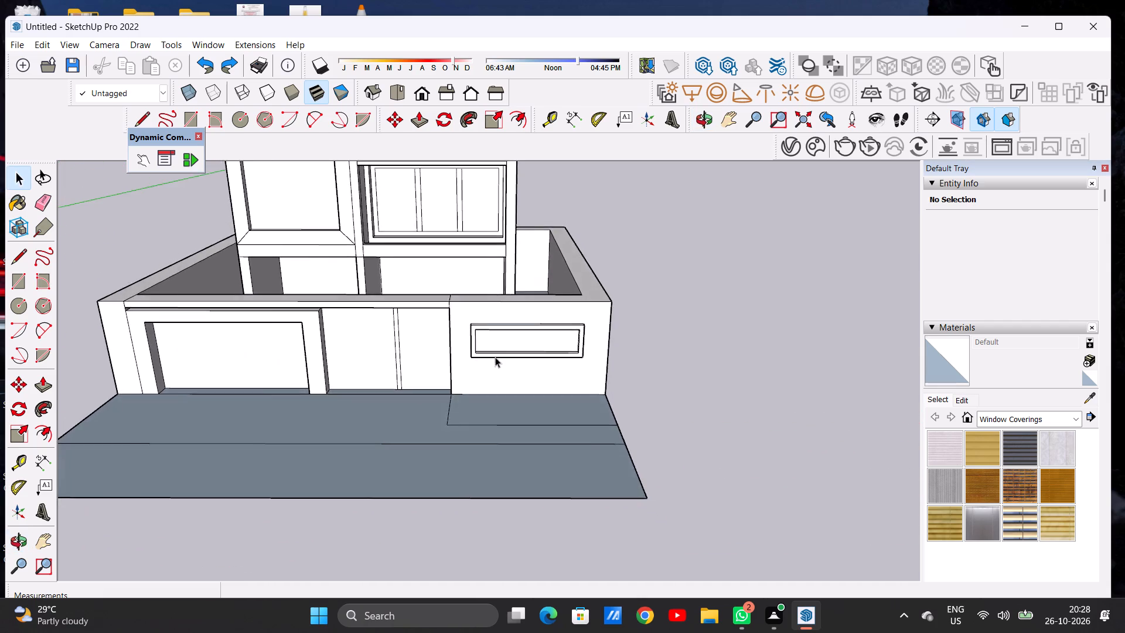
Paint the front wall section around the small rectangular window with Marble Carrara Gold Floor Tile from the Tile collection.
scroll(498, 367, "up", 4)
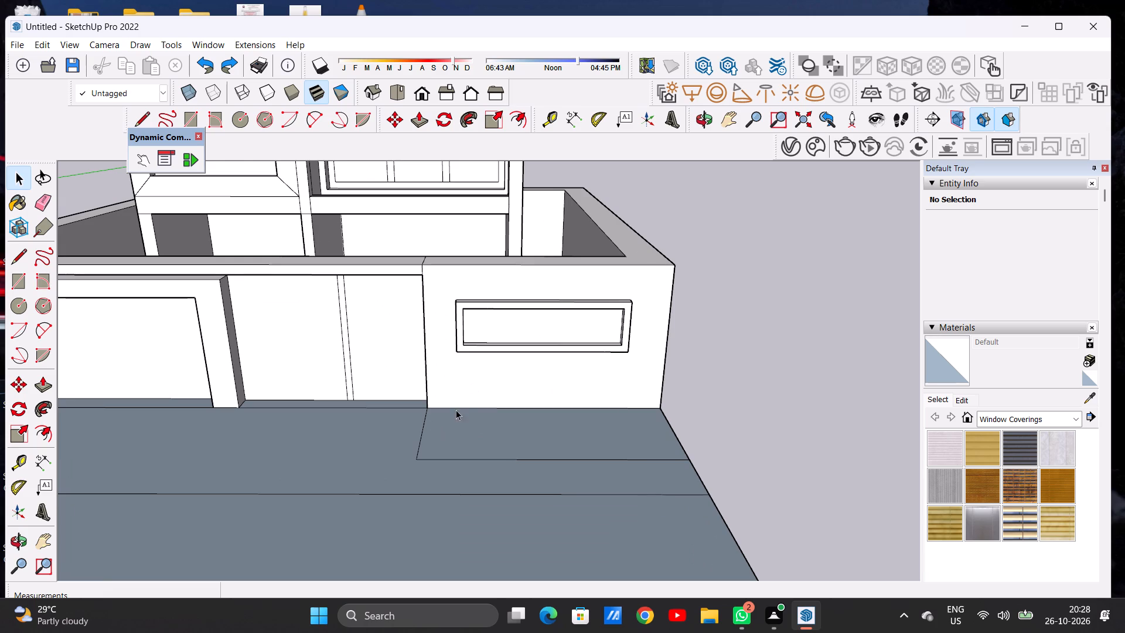
left_click(995, 422)
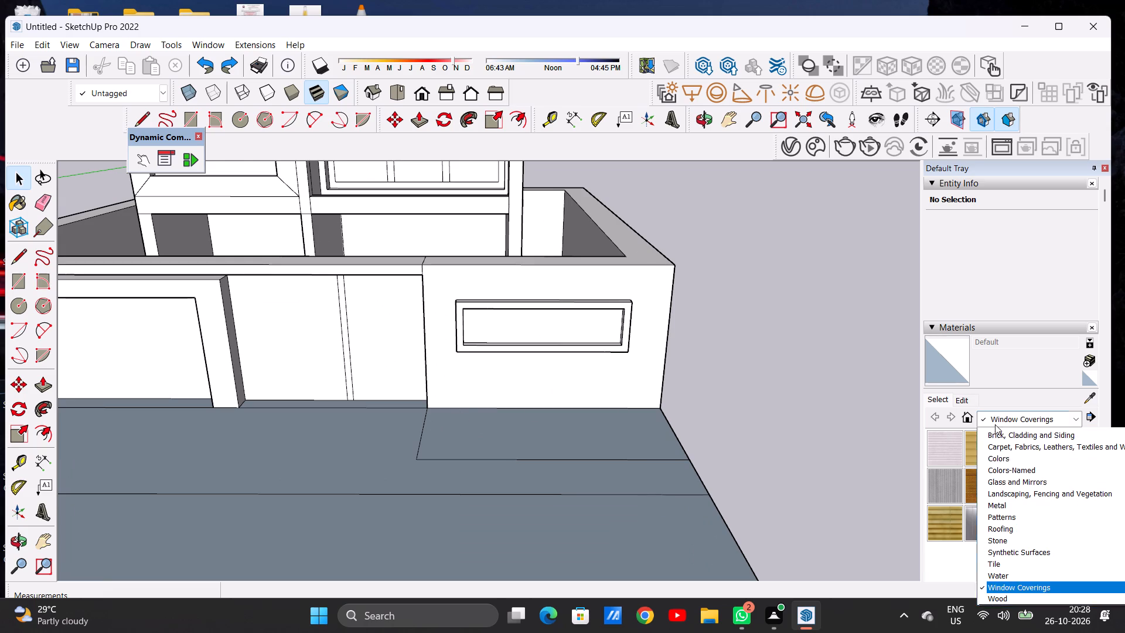
left_click(1006, 578)
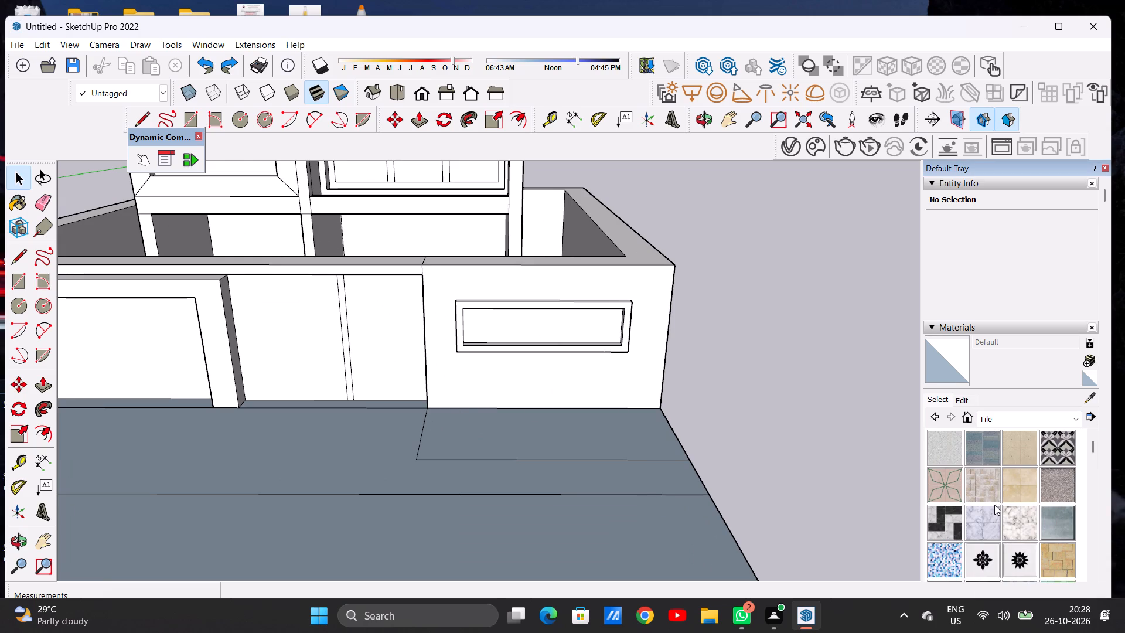
left_click(1017, 515)
left_click(613, 401)
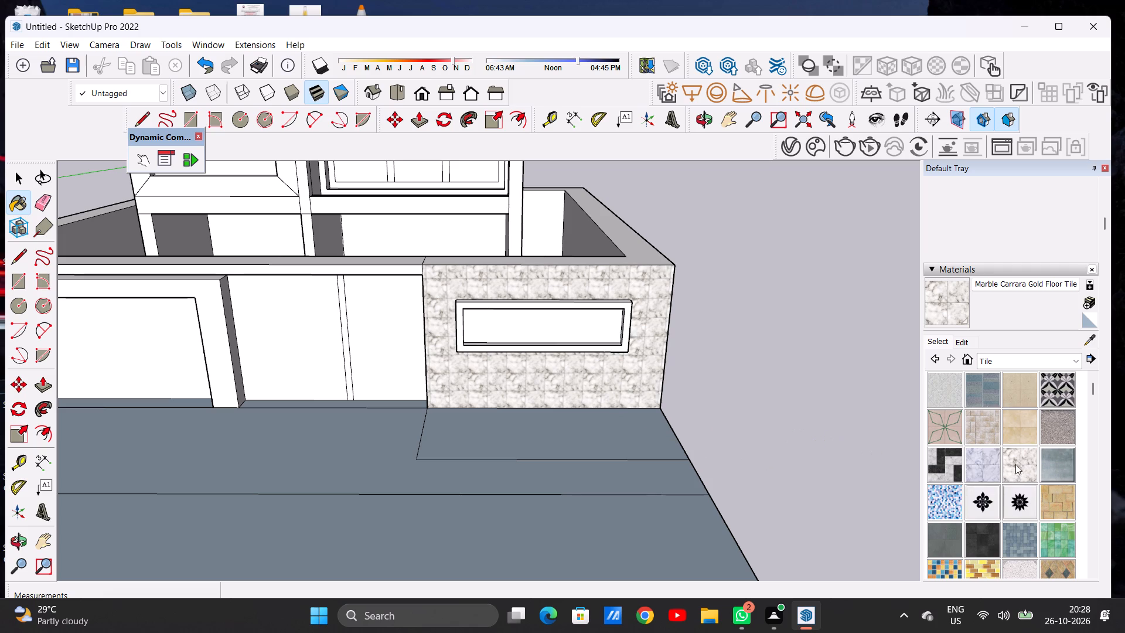
Browse the Tile material collection for other suitable finishes.
scroll(992, 471, "down", 1)
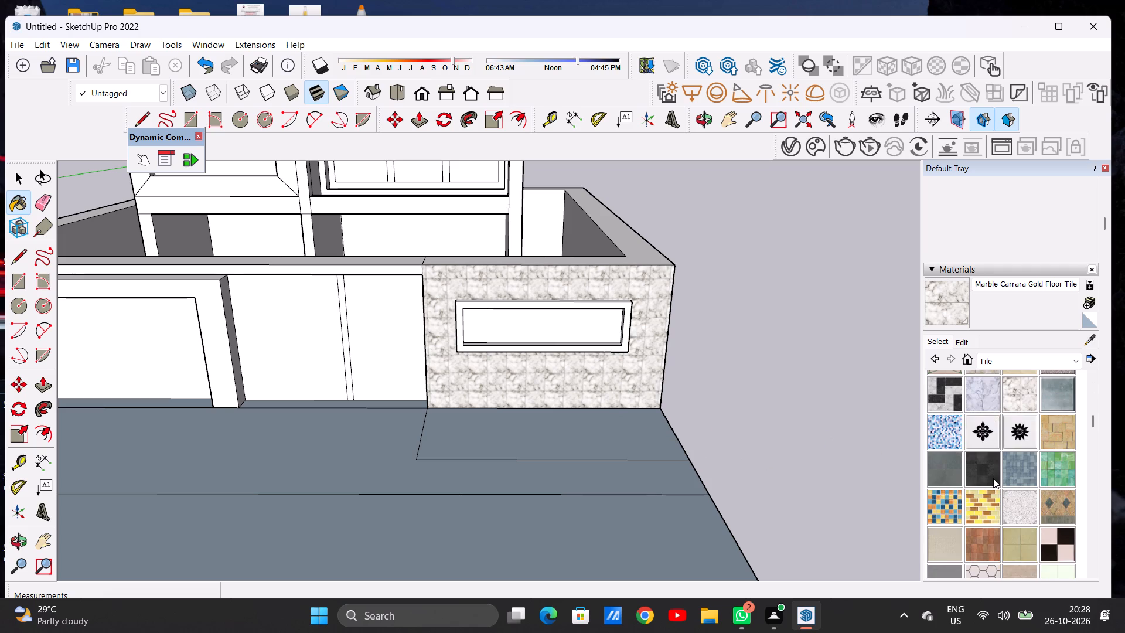
scroll(992, 477, "down", 1)
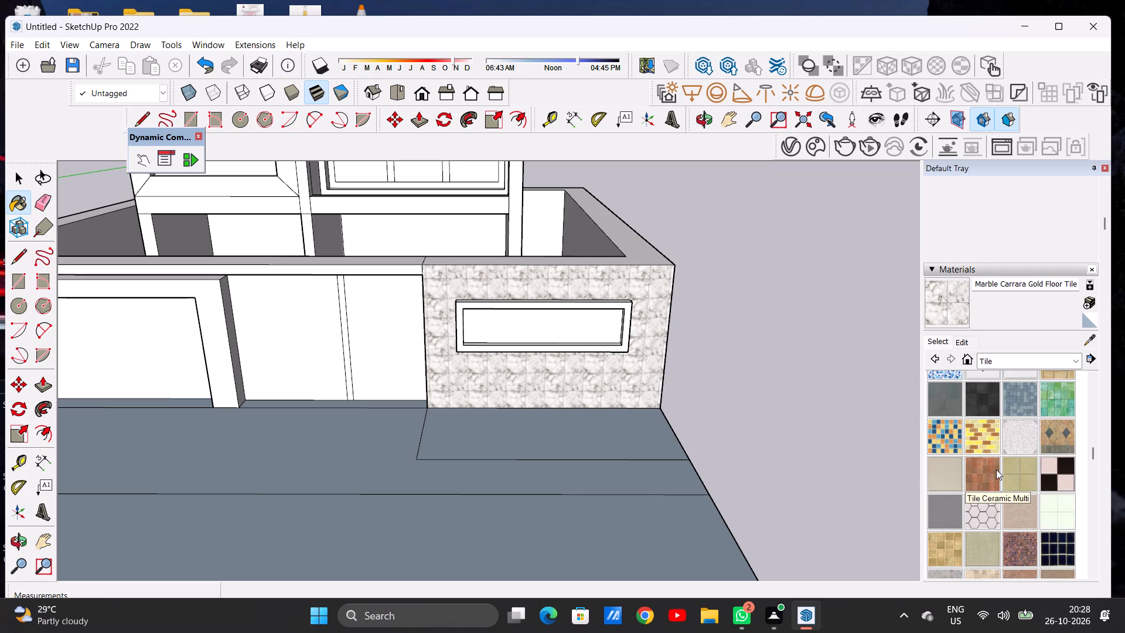
scroll(997, 458, "down", 2)
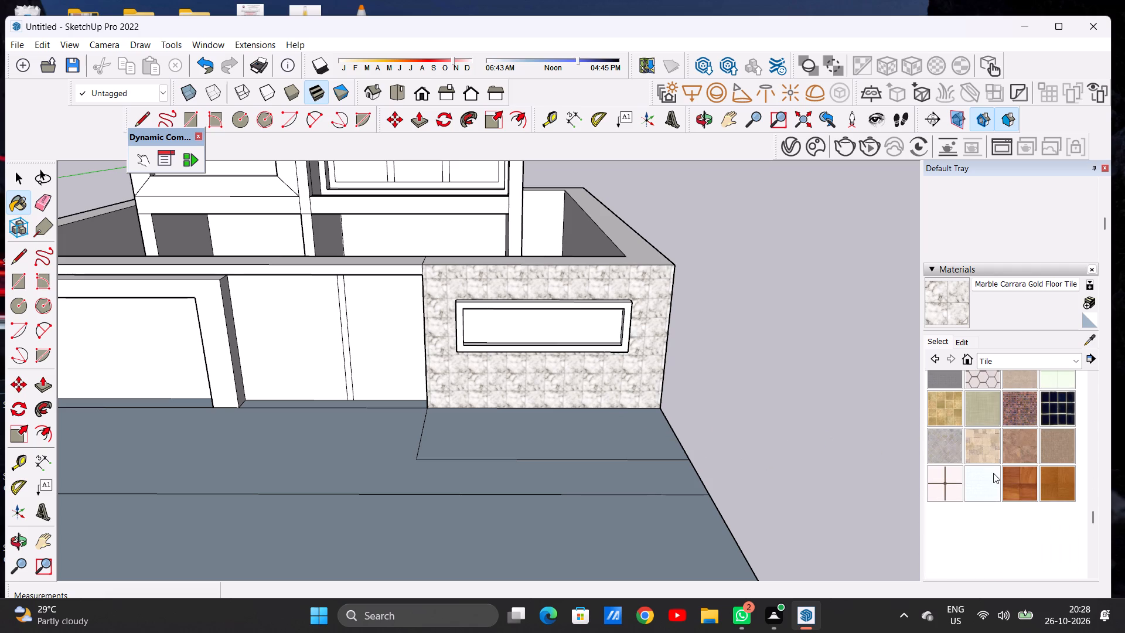
scroll(993, 473, "up", 1)
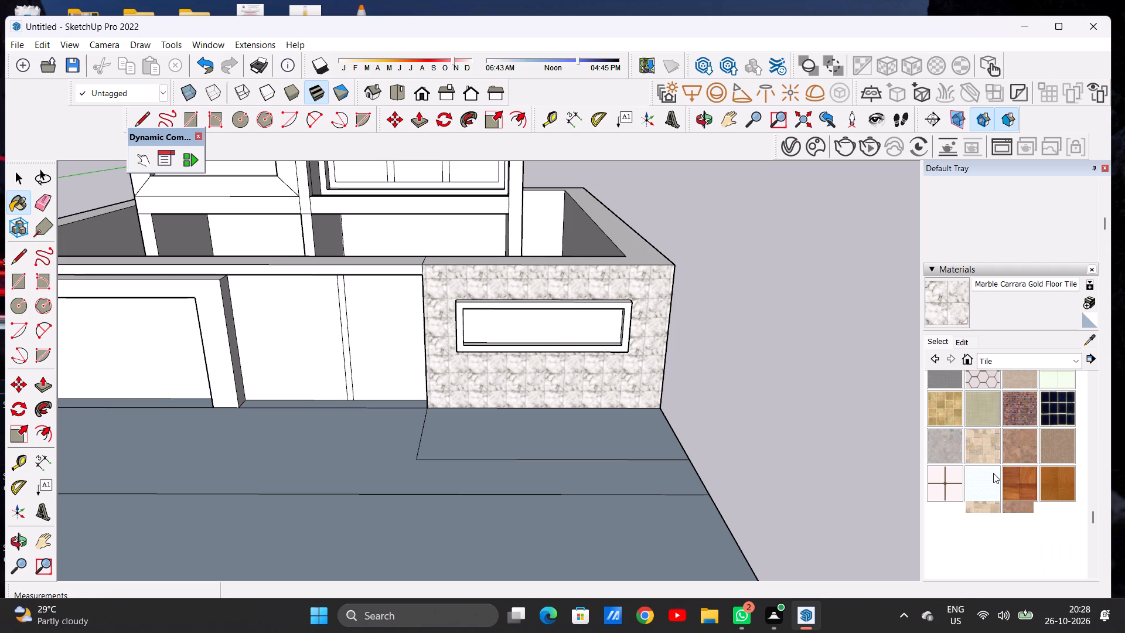
scroll(993, 473, "up", 3)
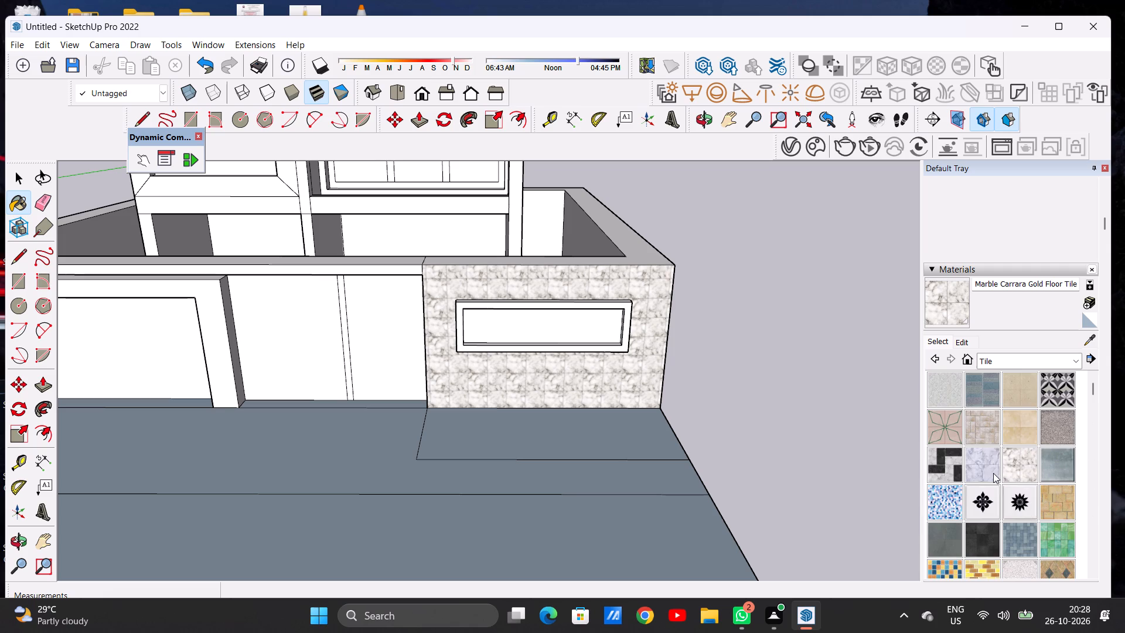
scroll(993, 473, "up", 1)
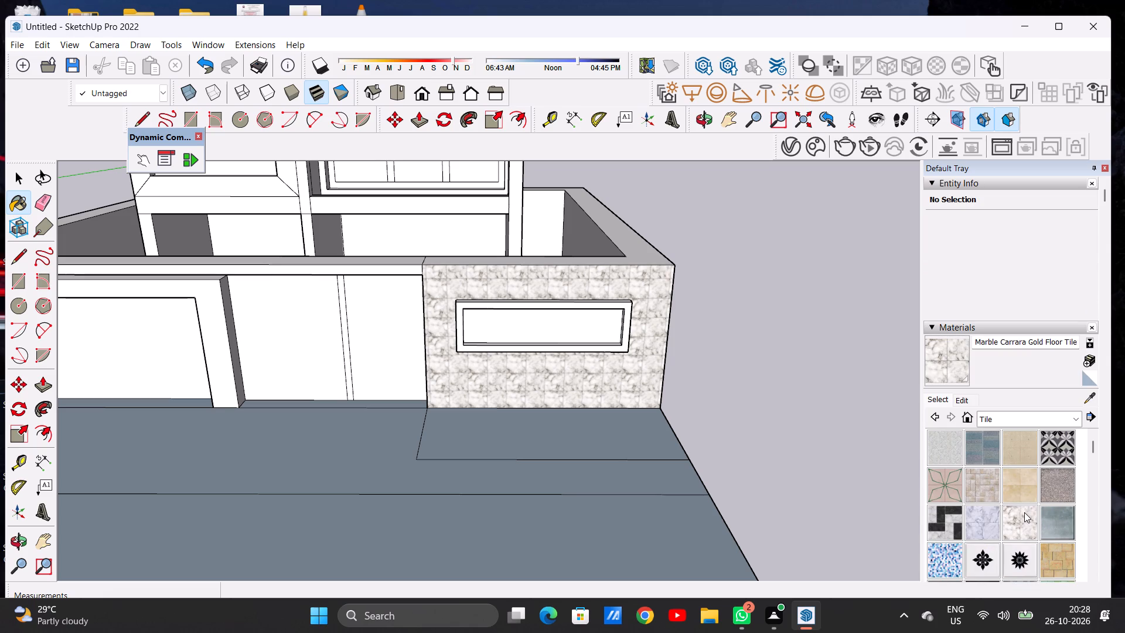
Set the Marble Carrara Gold Floor Tile texture size to 5' by 5'.
scroll(581, 365, "up", 14)
scroll(629, 388, "down", 2)
scroll(632, 389, "up", 1)
scroll(632, 389, "down", 4)
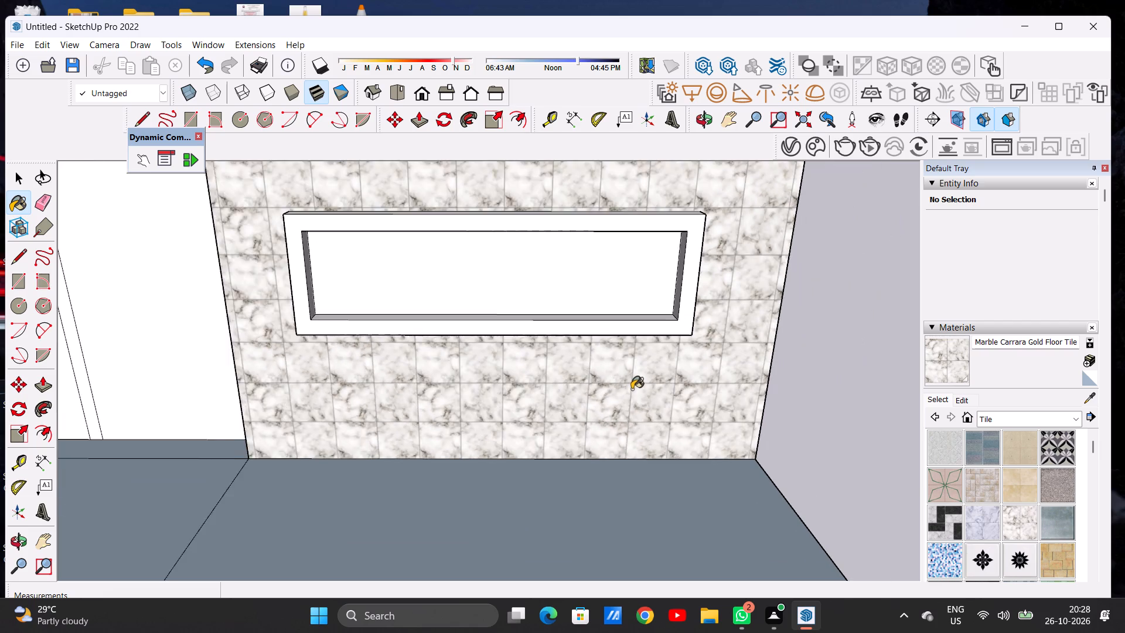
scroll(632, 389, "down", 13)
scroll(632, 382, "up", 4)
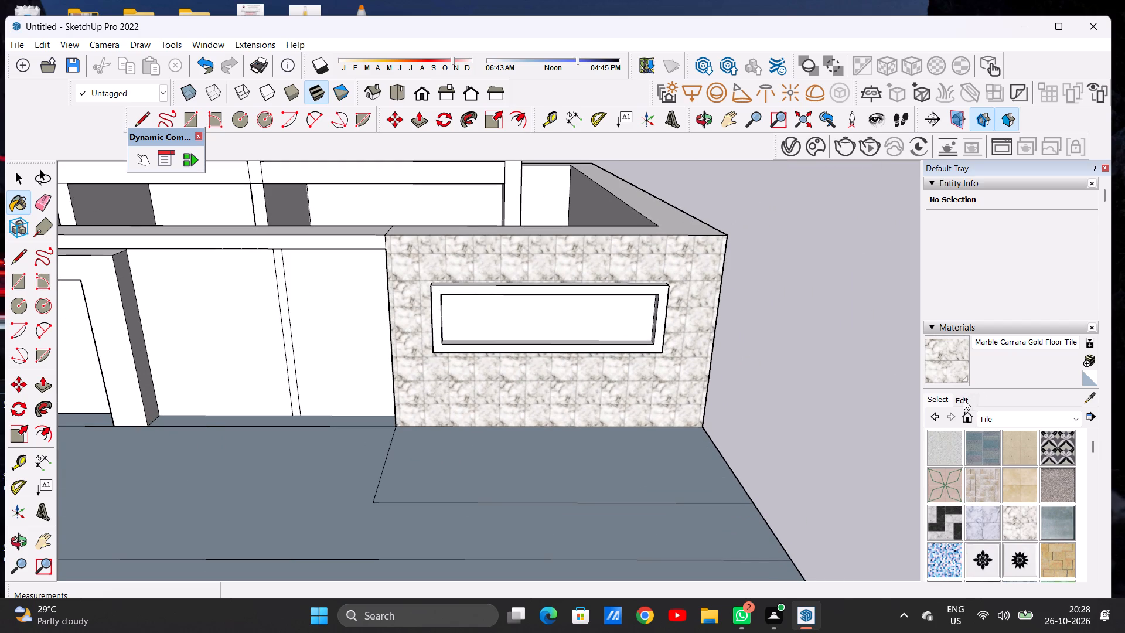
left_click(956, 403)
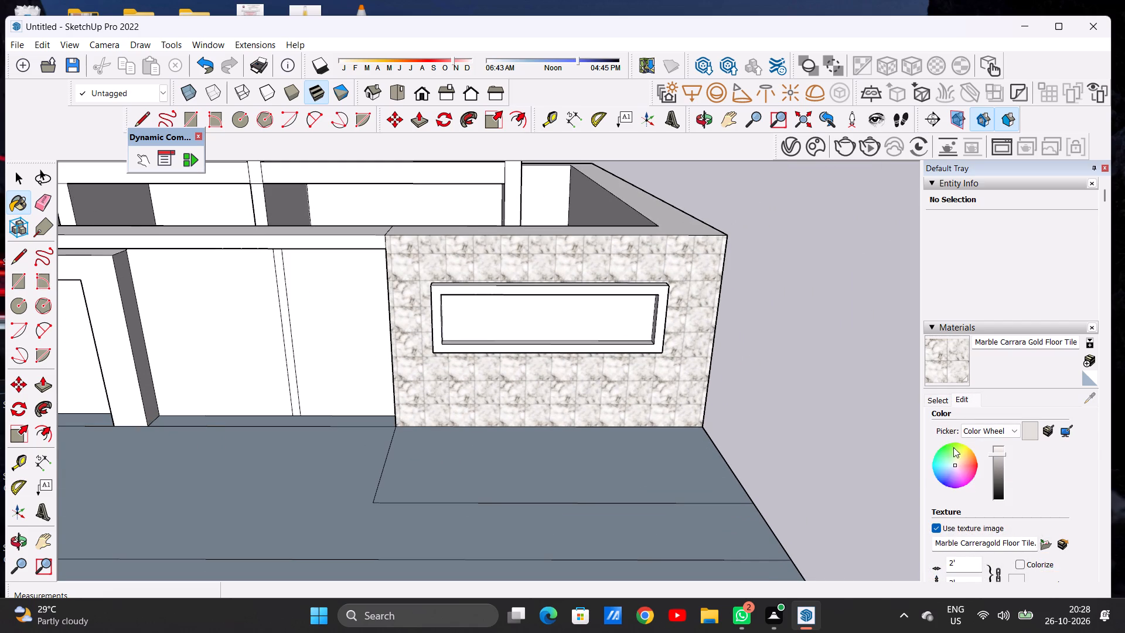
scroll(967, 448, "down", 1)
left_click(960, 515)
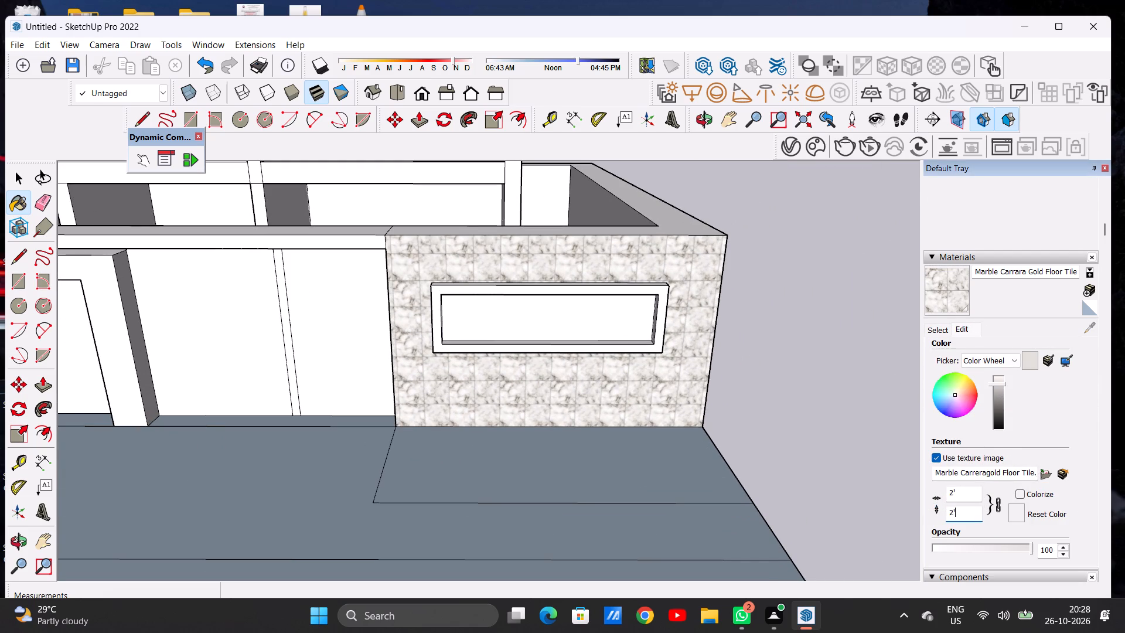
key("BackSpace")
key("BackSpace")
key("BackSpace")
key("BackSpace")
key("BackSpace")
key("BackSpace")
key("BackSpace")
key("BackSpace")
key("BackSpace")
key("BackSpace")
key("BackSpace")
key("BackSpace")
key("BackSpace")
key("BackSpace")
key("BackSpace")
key("BackSpace")
key("BackSpace")
key("BackSpace")
key("BackSpace")
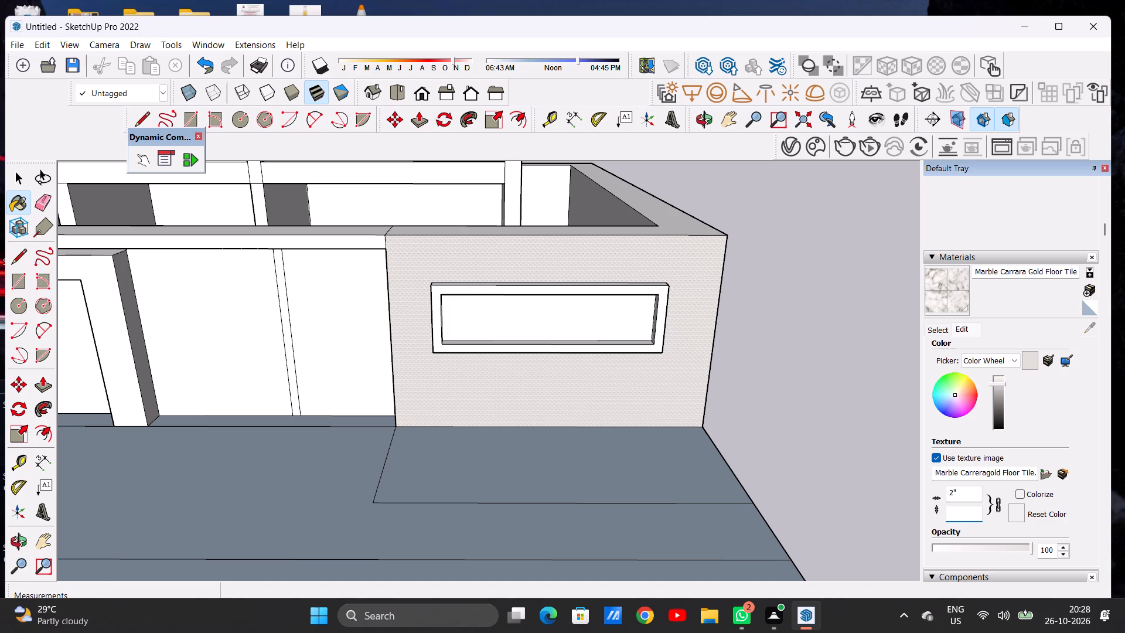
type("5'")
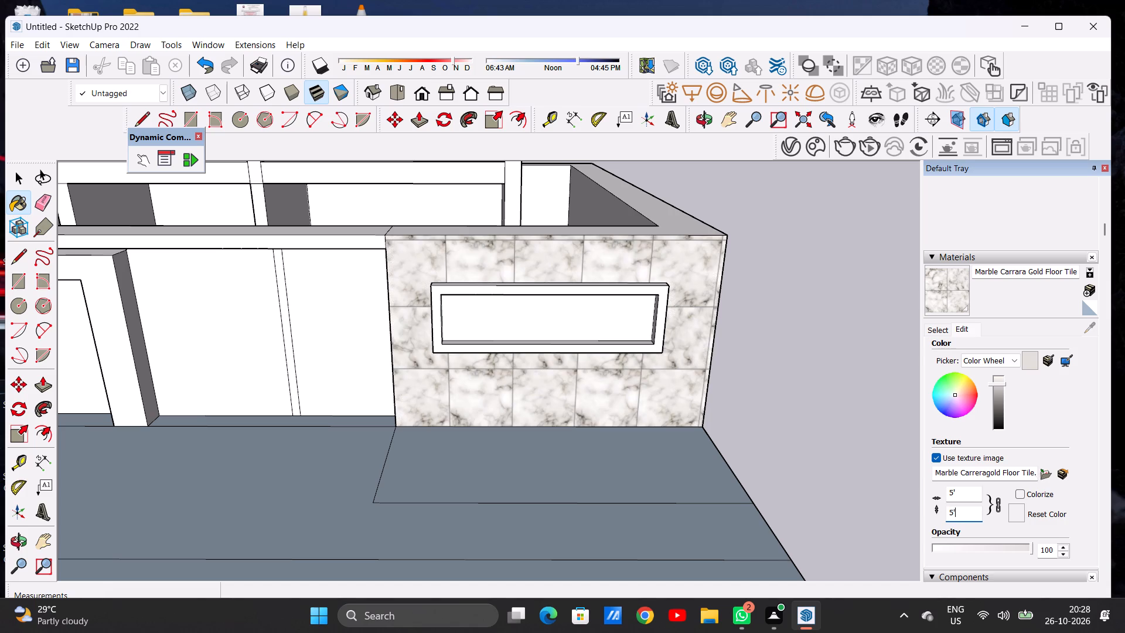
key("Return")
Examine the resized marble tiling on the front wall from several distances and angles.
scroll(658, 313, "down", 11)
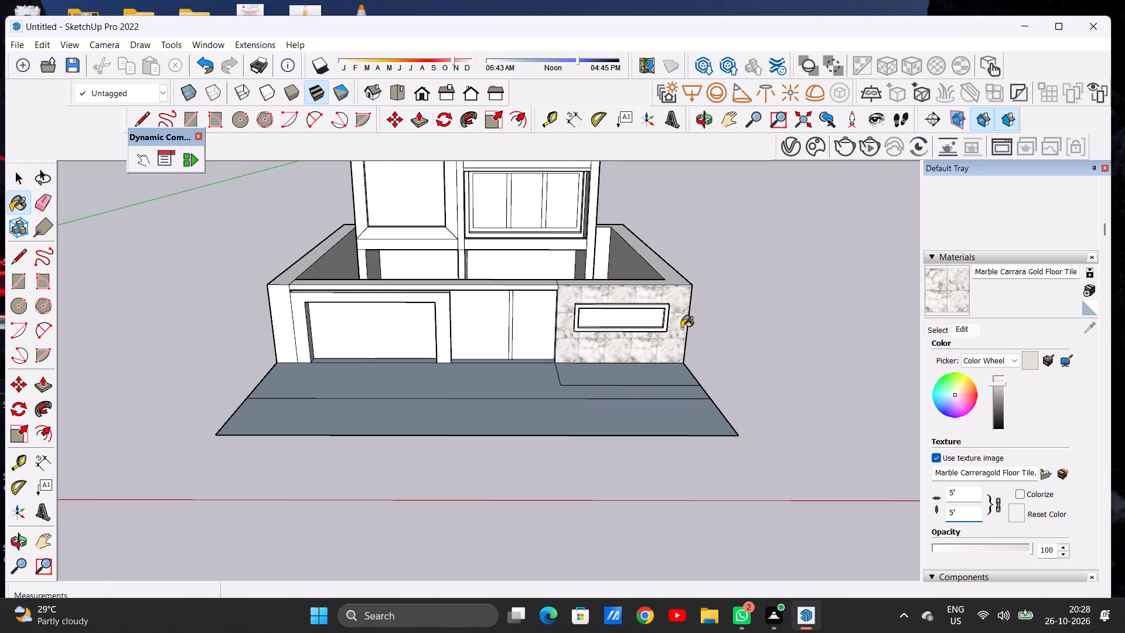
middle_click_drag(676, 326, 635, 299)
scroll(569, 348, "up", 7)
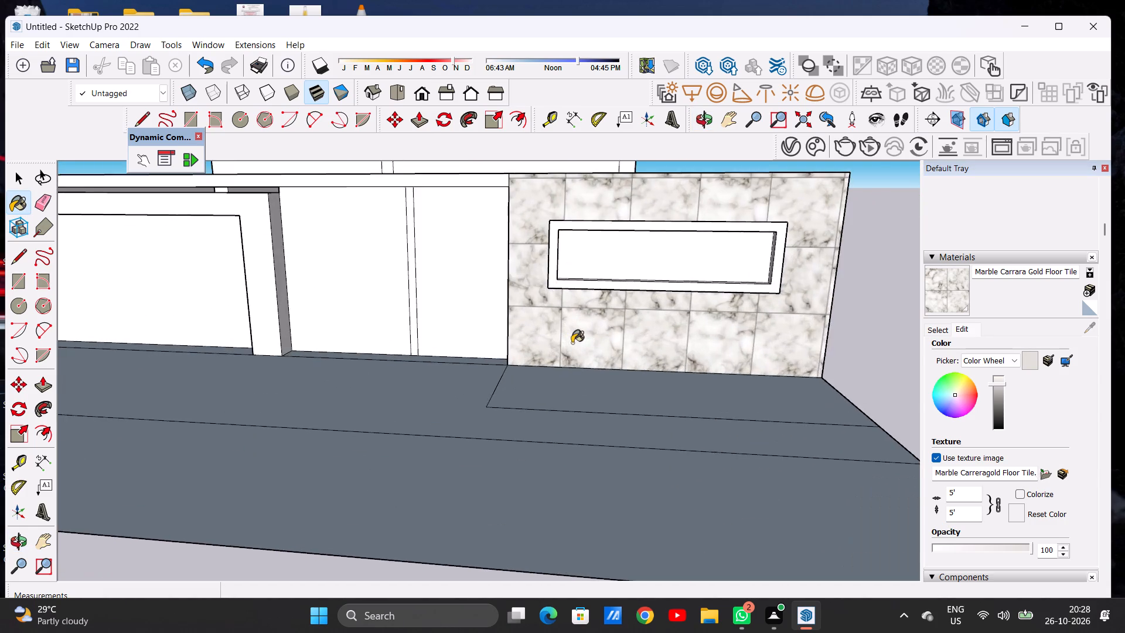
scroll(572, 343, "up", 2)
scroll(547, 363, "down", 13)
scroll(548, 358, "up", 4)
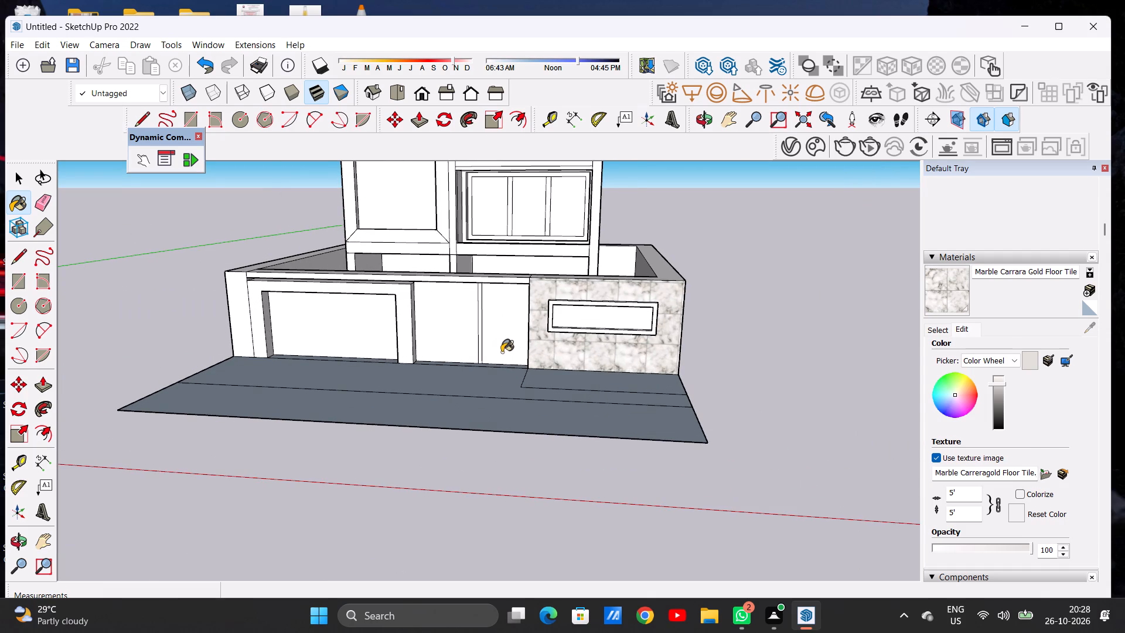
scroll(554, 358, "down", 4)
scroll(630, 353, "down", 2)
scroll(551, 349, "up", 8)
key("space")
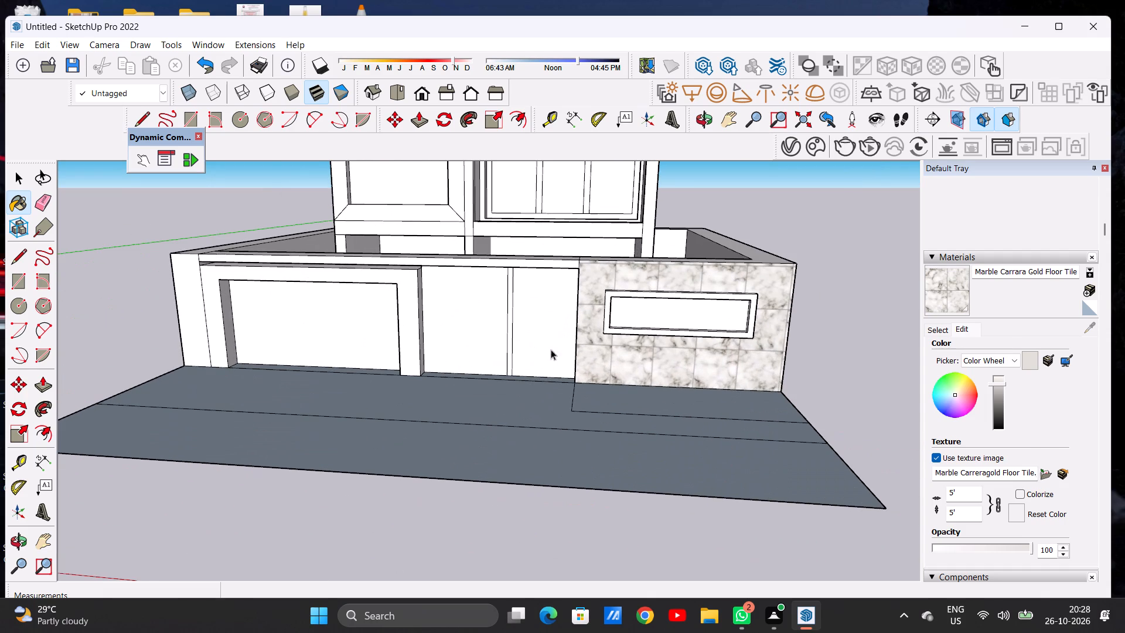
Paint the panel inside the large framed front opening with Wood Floor Parquet from the Wood collection.
left_click(939, 330)
left_click(1007, 345)
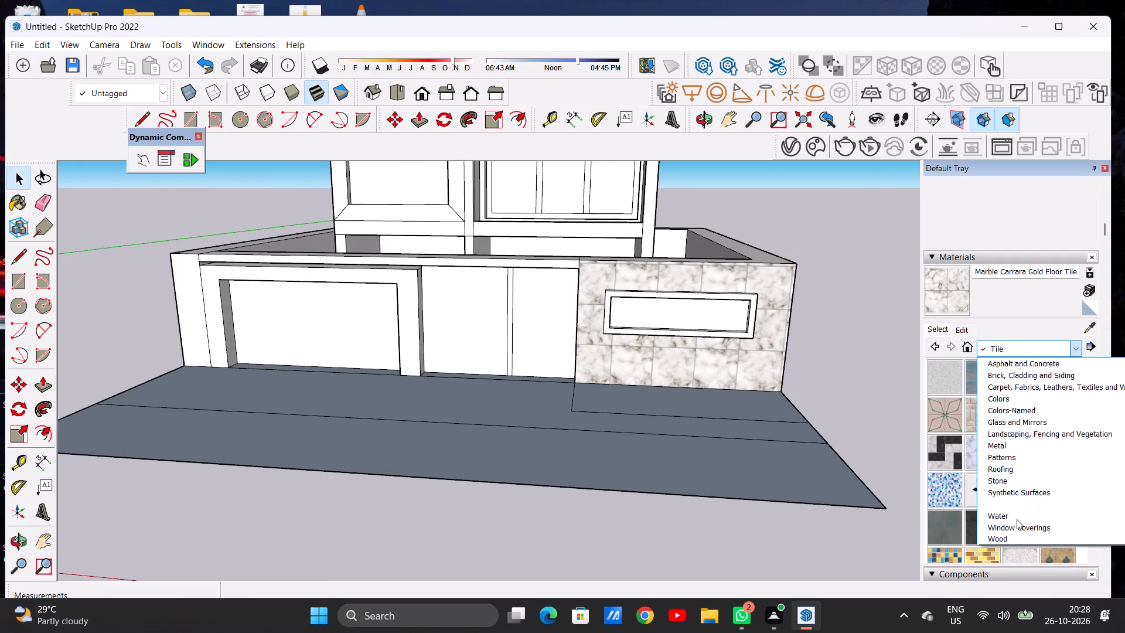
left_click(1000, 537)
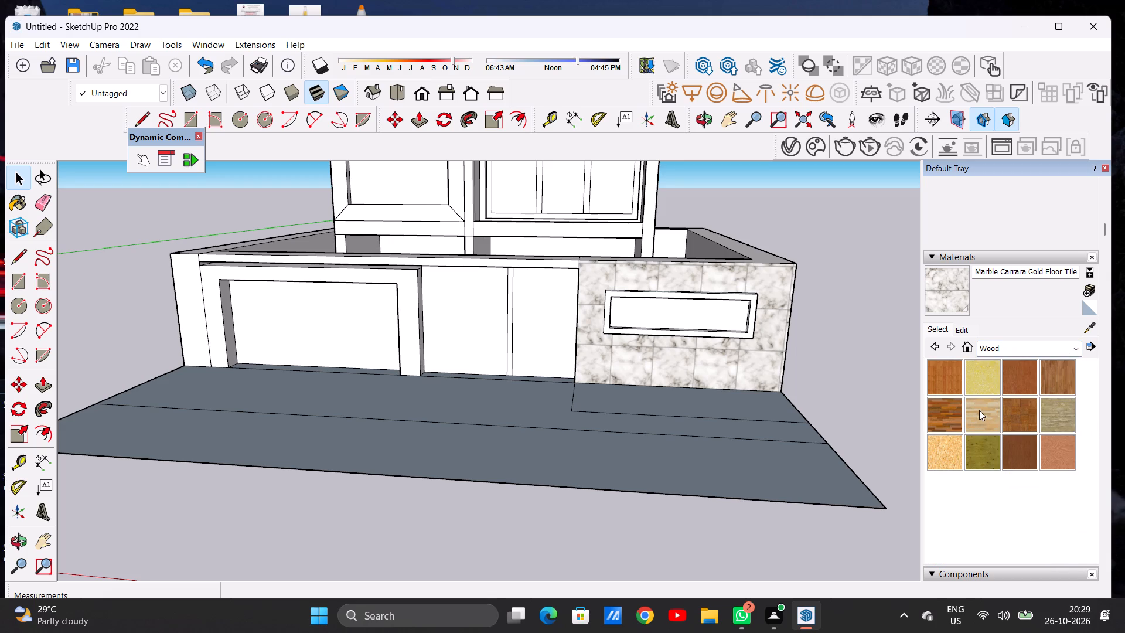
left_click(1012, 419)
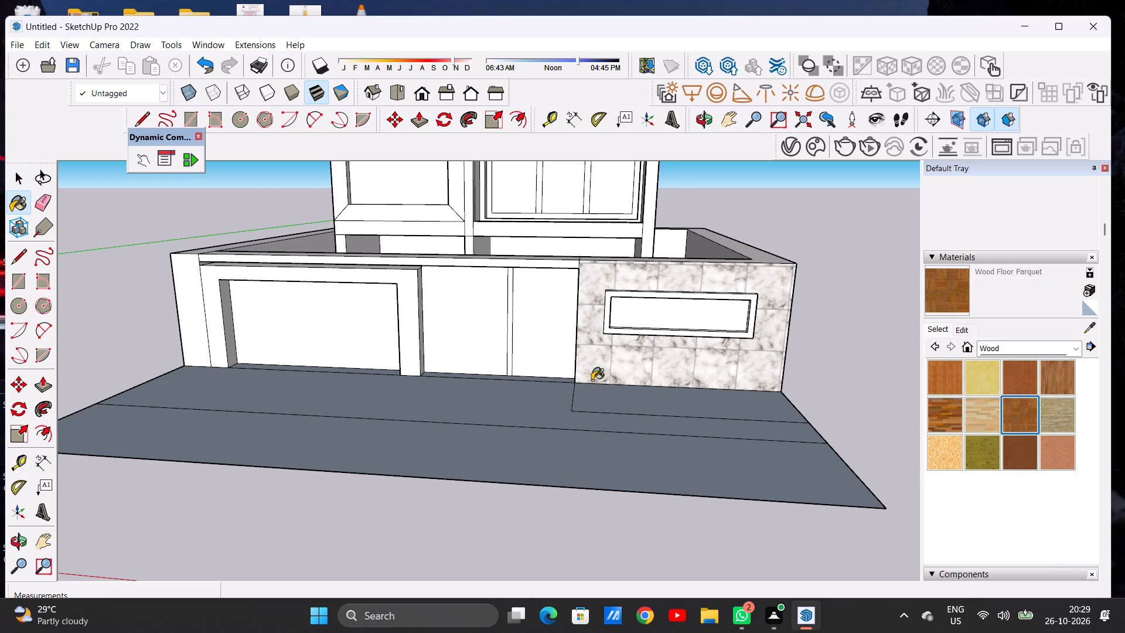
scroll(345, 354, "up", 5)
left_click(359, 346)
Darken the Wood Floor Parquet material on the large front panel by lowering its colour brightness.
scroll(380, 348, "down", 6)
middle_click_drag(321, 337, 340, 302)
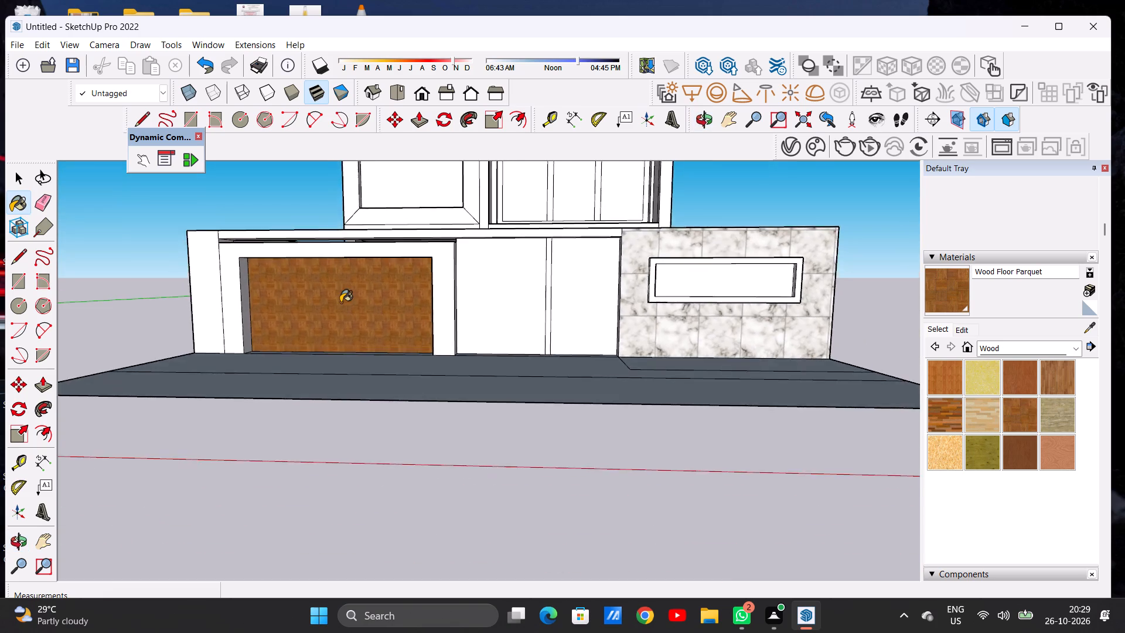
scroll(340, 302, "up", 7)
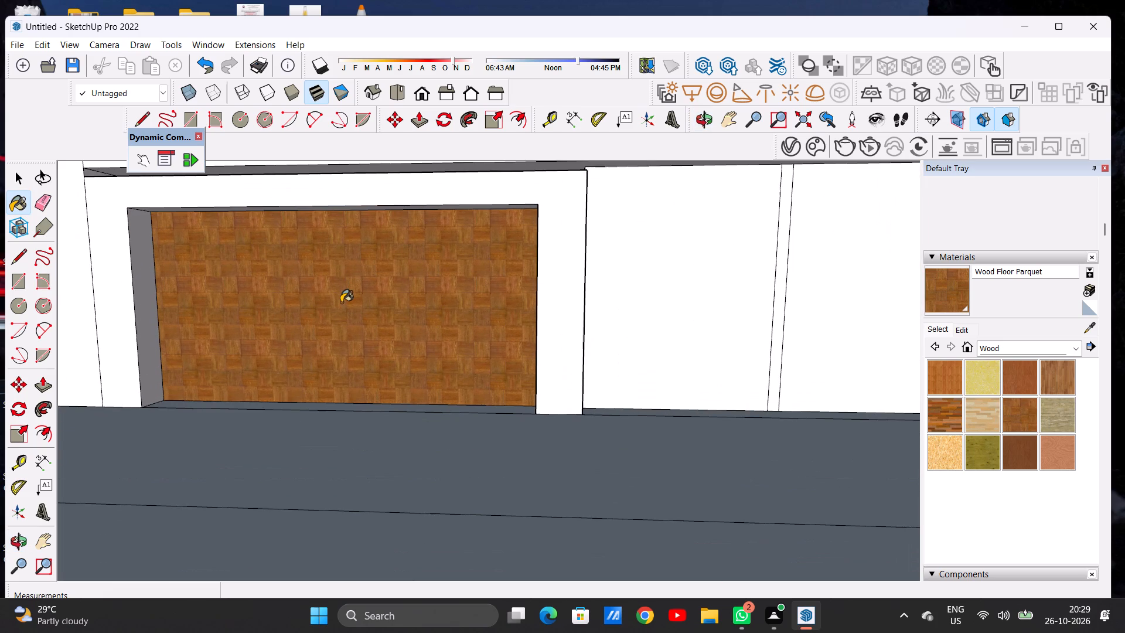
scroll(366, 317, "down", 6)
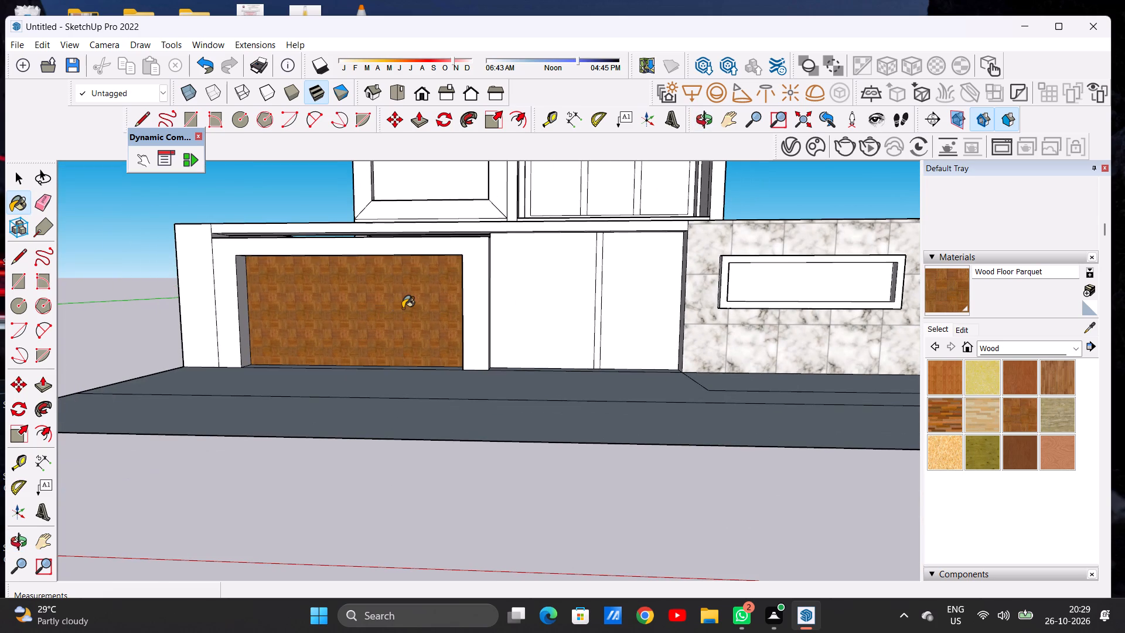
scroll(400, 307, "up", 3)
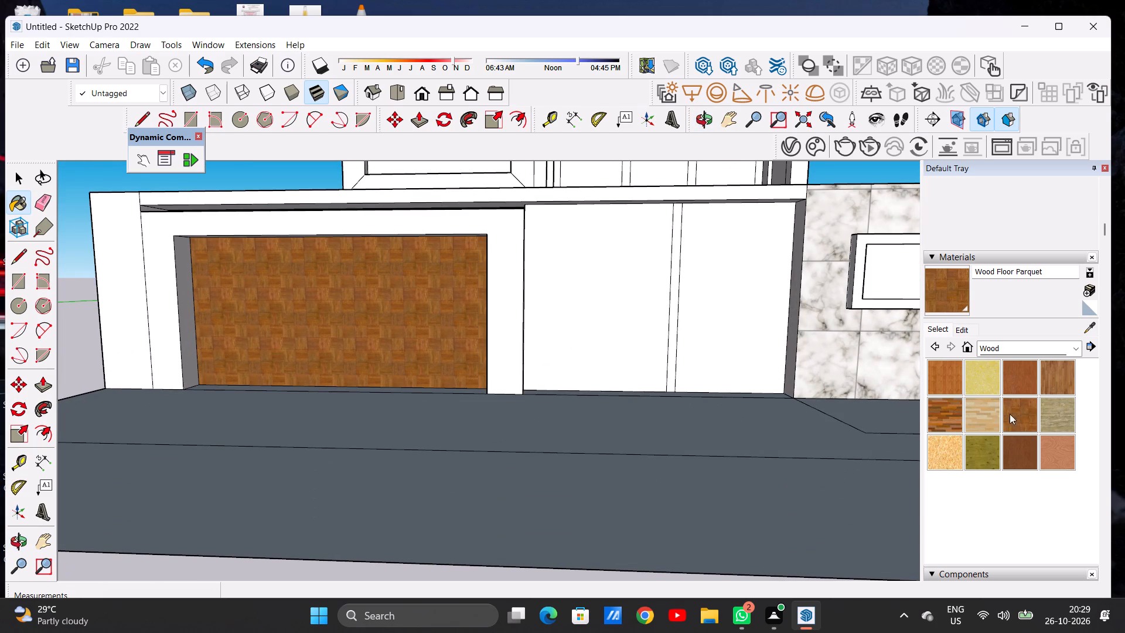
left_click(960, 330)
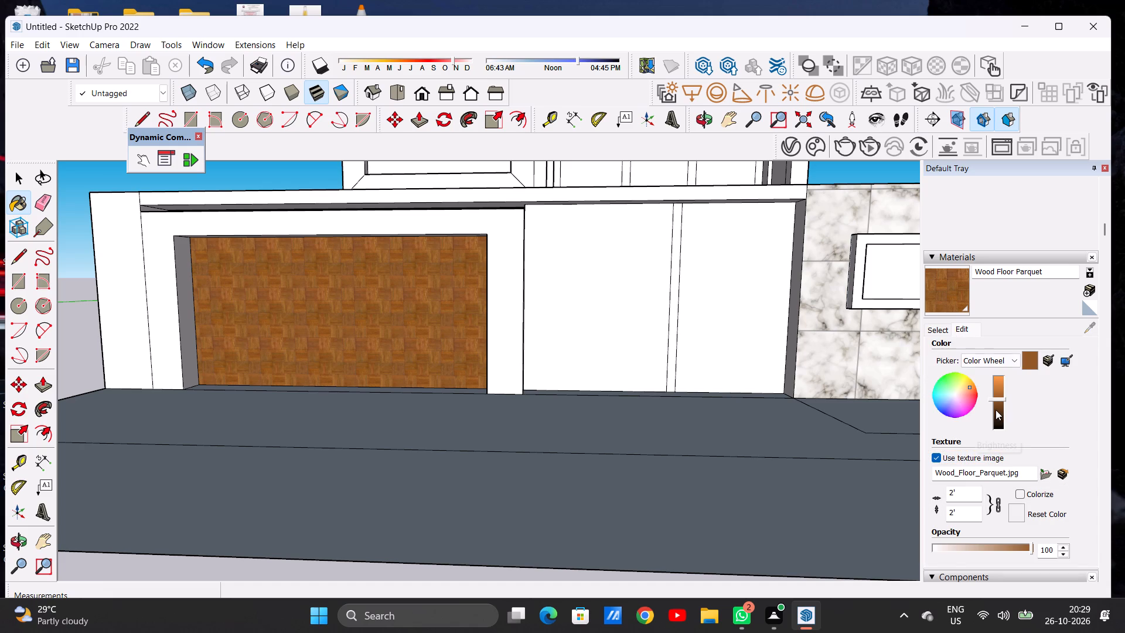
left_click(995, 406)
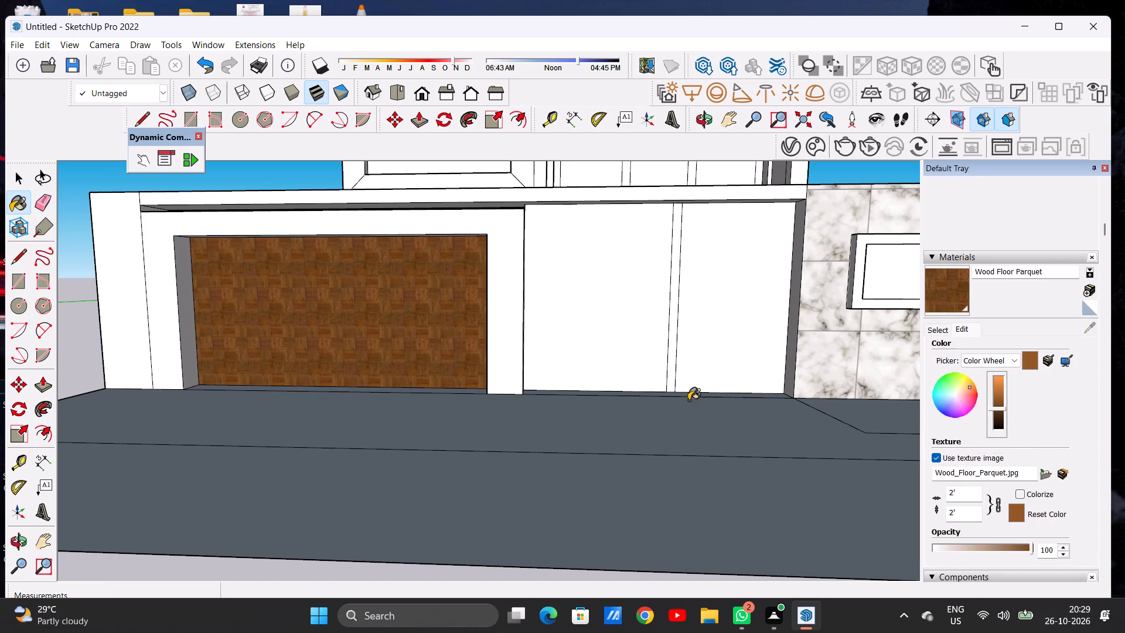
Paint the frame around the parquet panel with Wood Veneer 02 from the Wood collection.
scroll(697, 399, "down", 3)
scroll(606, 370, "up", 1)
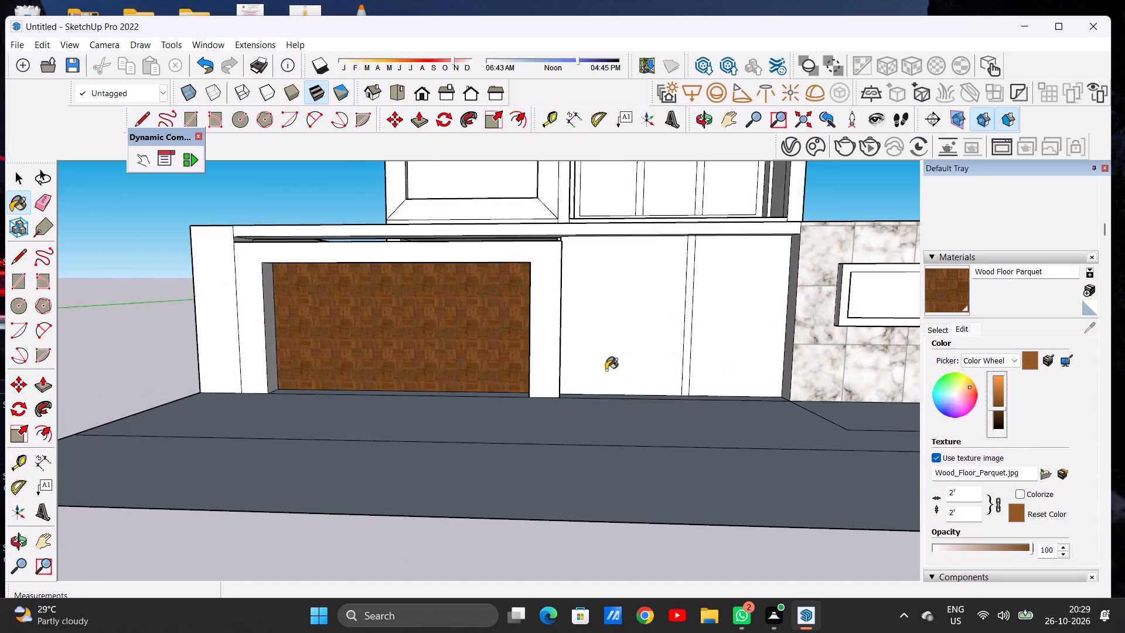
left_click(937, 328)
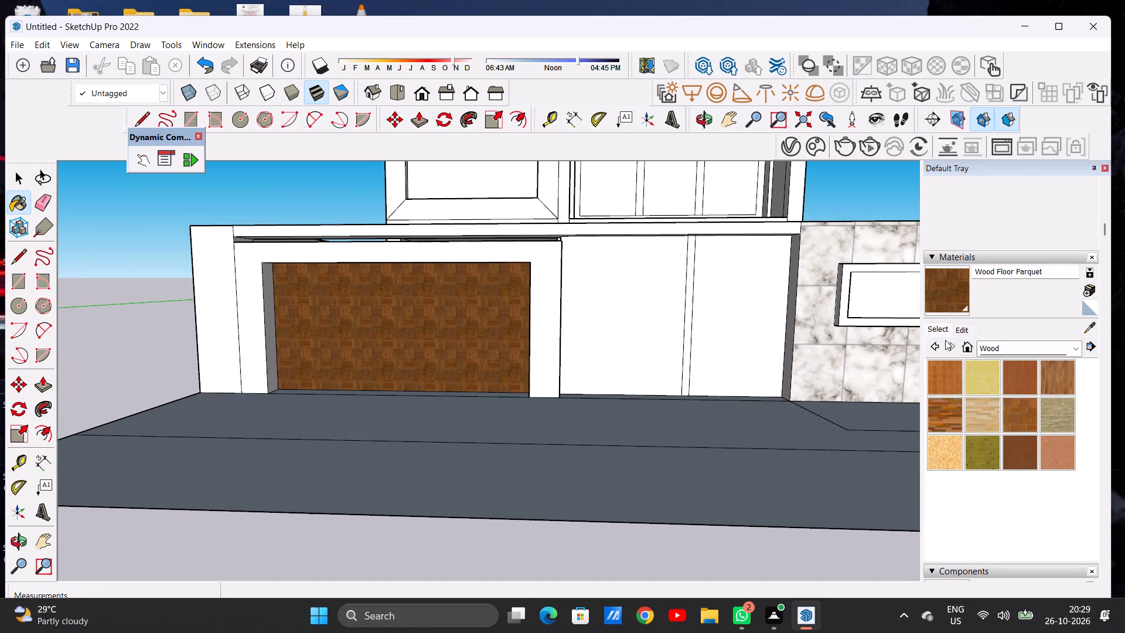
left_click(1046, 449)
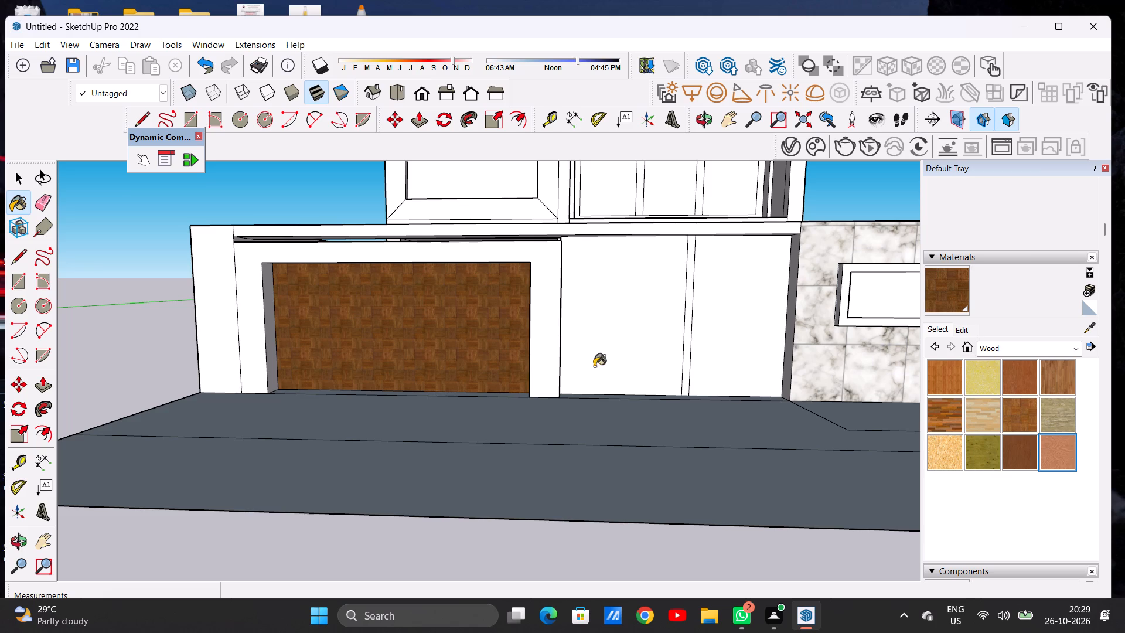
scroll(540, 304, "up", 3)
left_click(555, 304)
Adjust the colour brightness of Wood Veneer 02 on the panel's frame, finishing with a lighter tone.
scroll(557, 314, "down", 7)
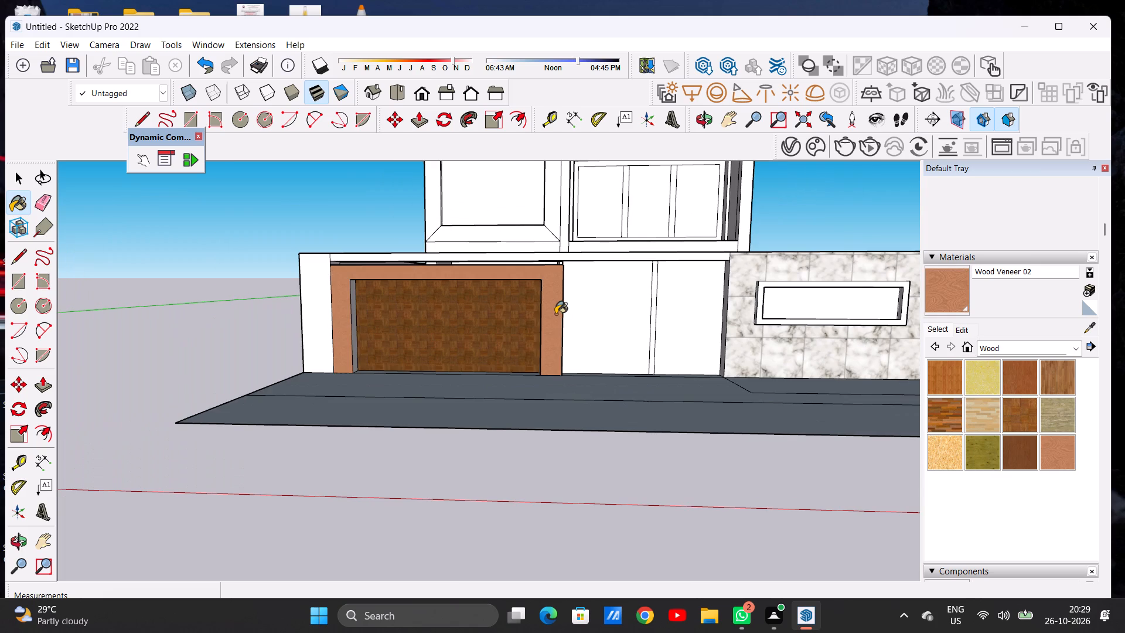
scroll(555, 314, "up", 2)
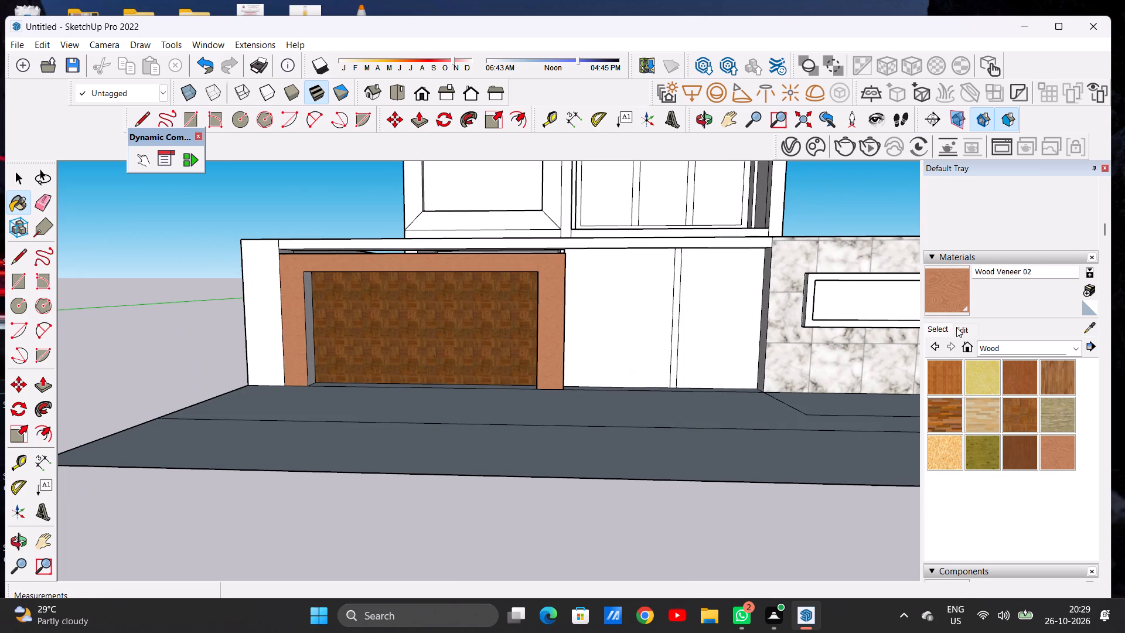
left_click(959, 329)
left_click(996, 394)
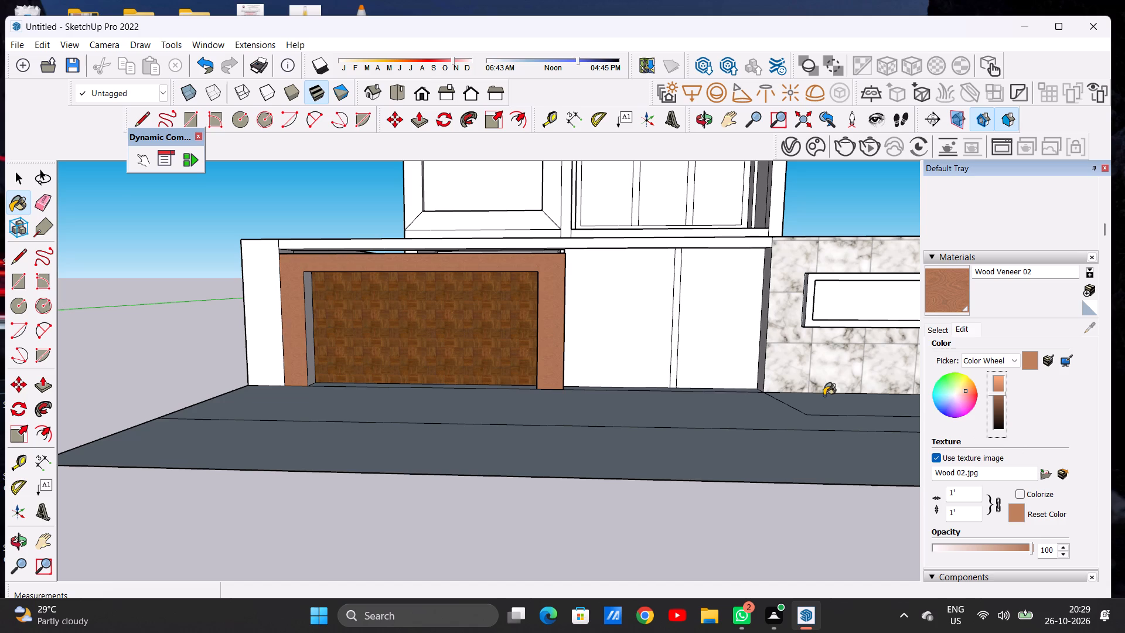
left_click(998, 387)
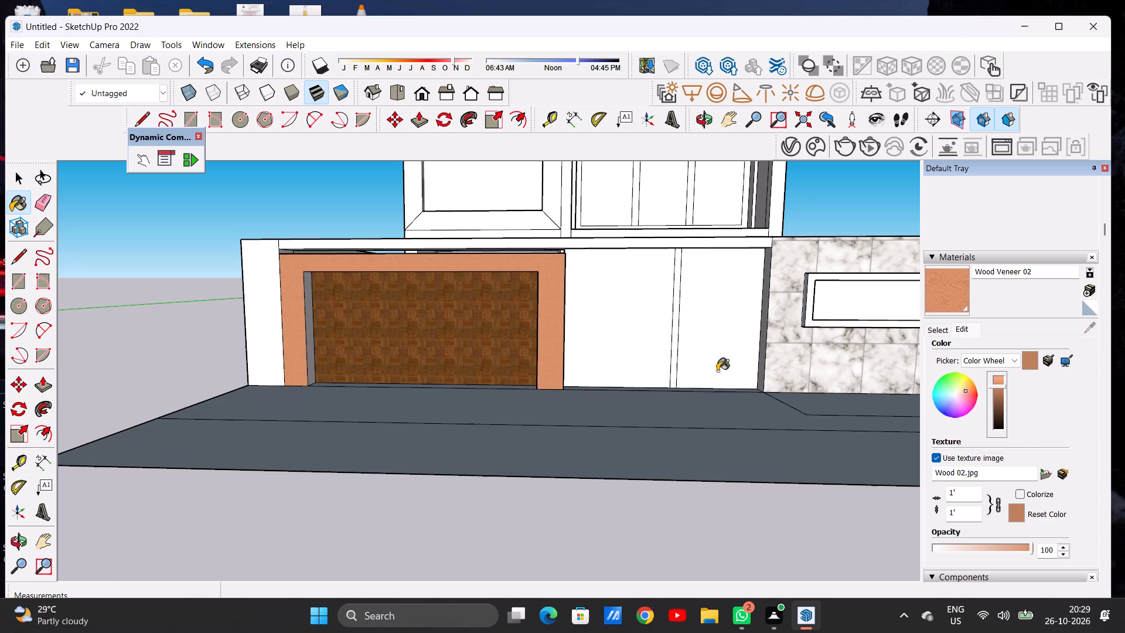
Repaint the frame around the parquet panel with Wood Cherry Original from the Wood collection.
scroll(621, 333, "down", 1)
scroll(619, 333, "up", 1)
scroll(609, 329, "down", 1)
middle_click_drag(605, 325, 548, 345)
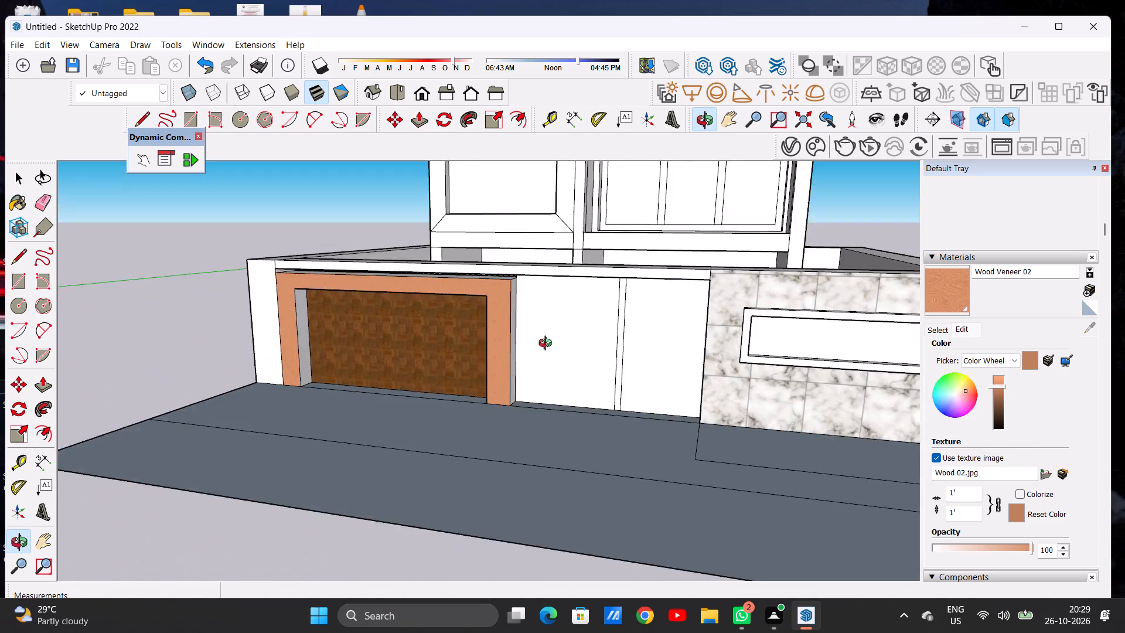
middle_click_drag(548, 345, 632, 327)
scroll(477, 359, "down", 4)
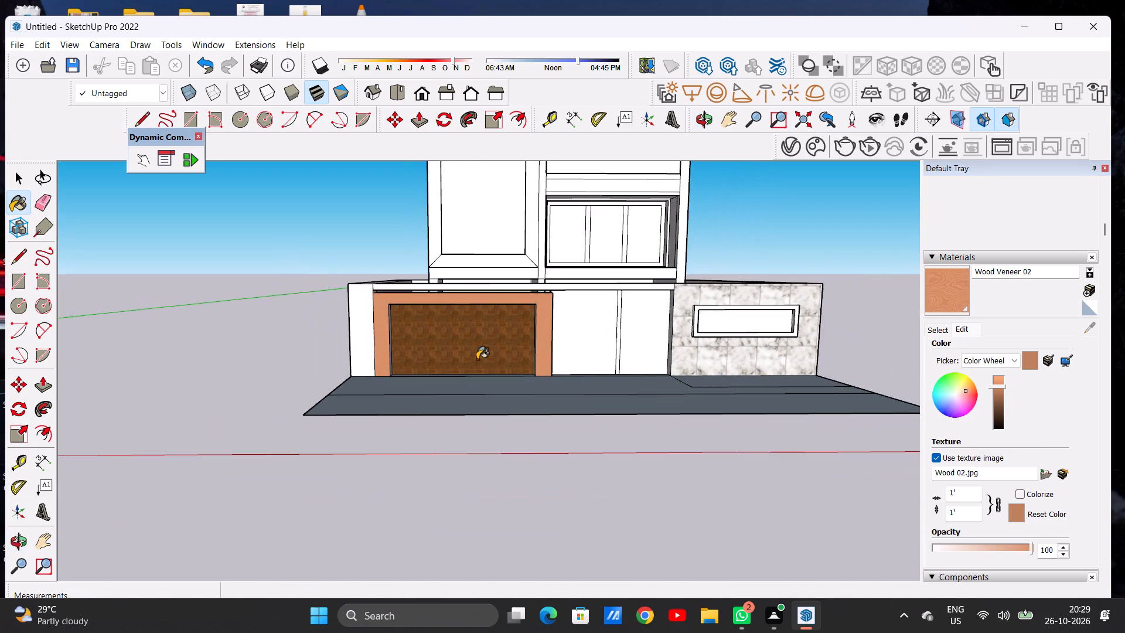
scroll(479, 360, "down", 1)
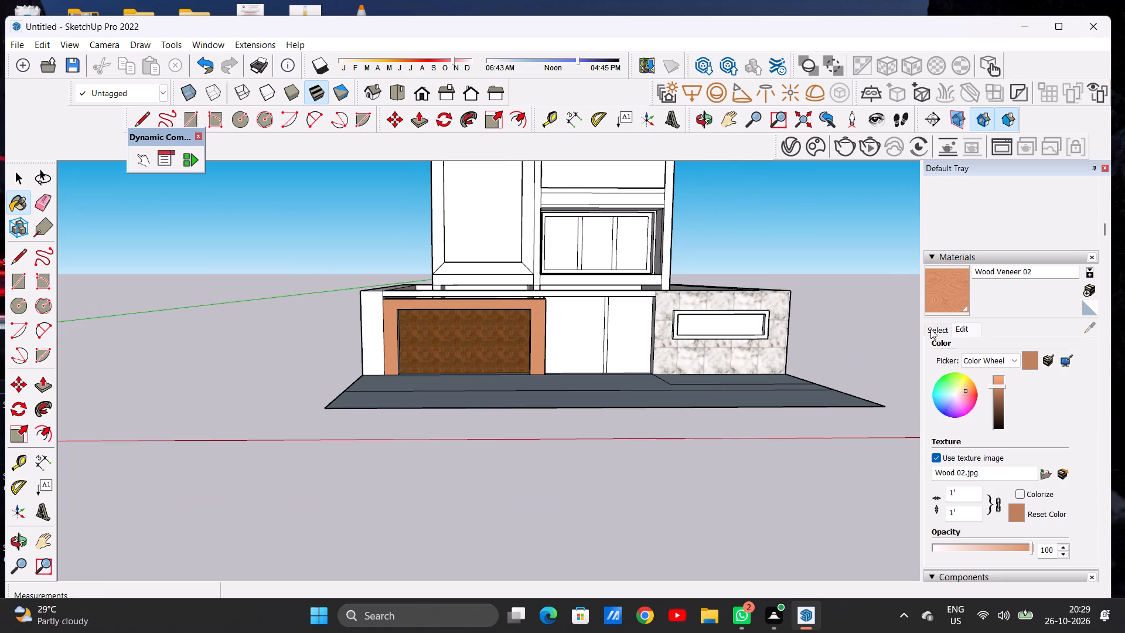
left_click(930, 329)
left_click(1019, 383)
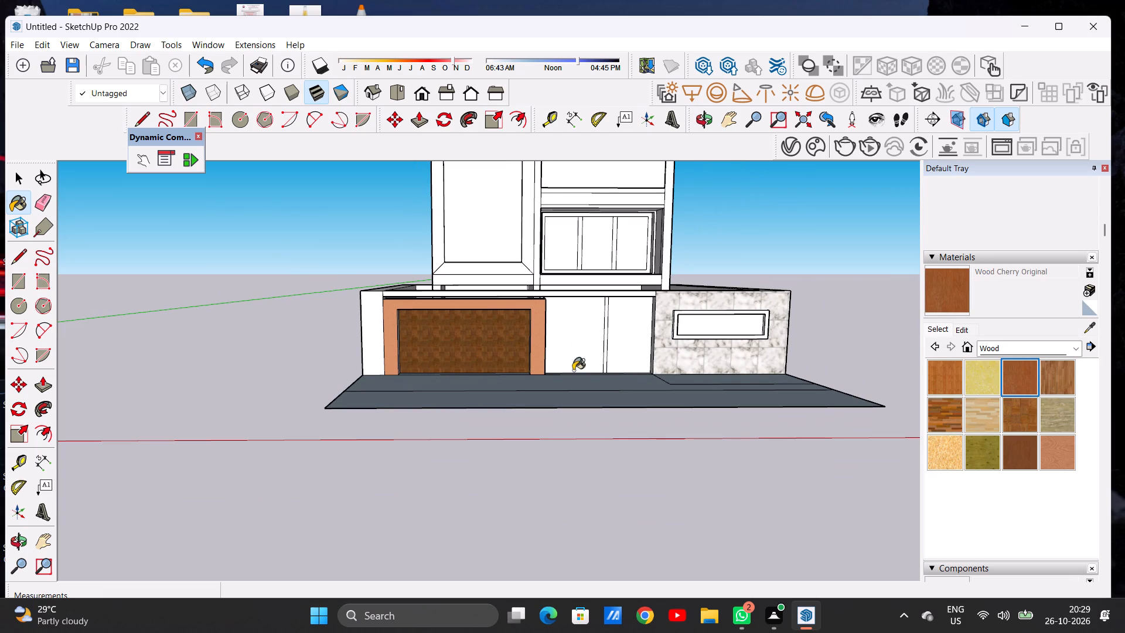
scroll(547, 343, "up", 5)
left_click(534, 339)
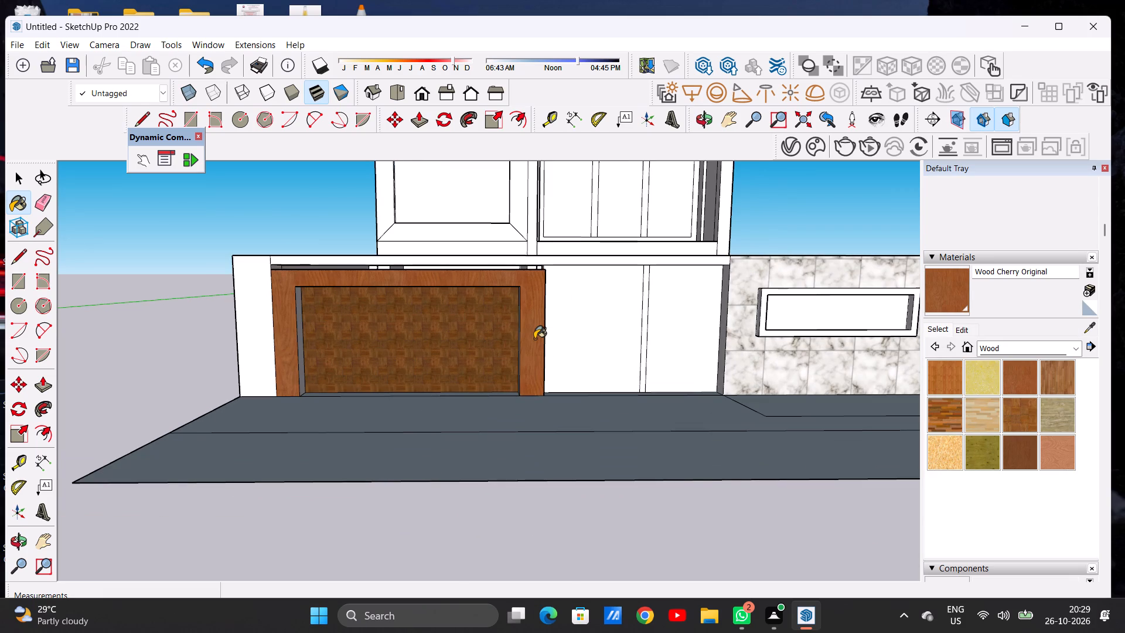
Lighten the Wood Cherry Original material on the panel's frame slightly by raising its colour brightness.
scroll(499, 325, "down", 2)
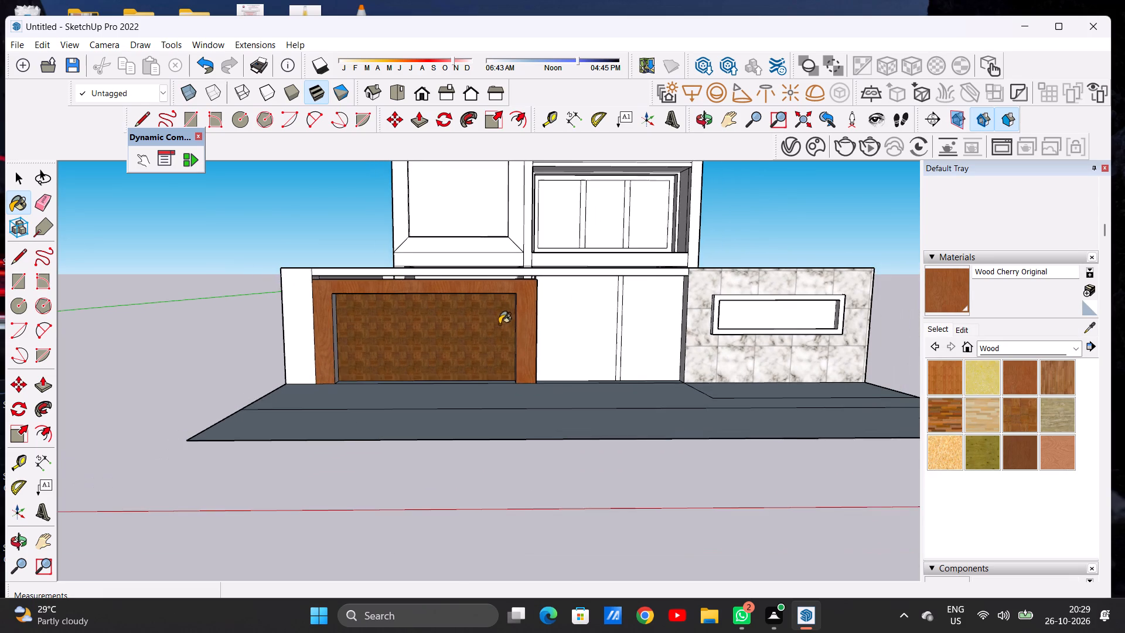
middle_click_drag(517, 321, 478, 325)
left_click(958, 330)
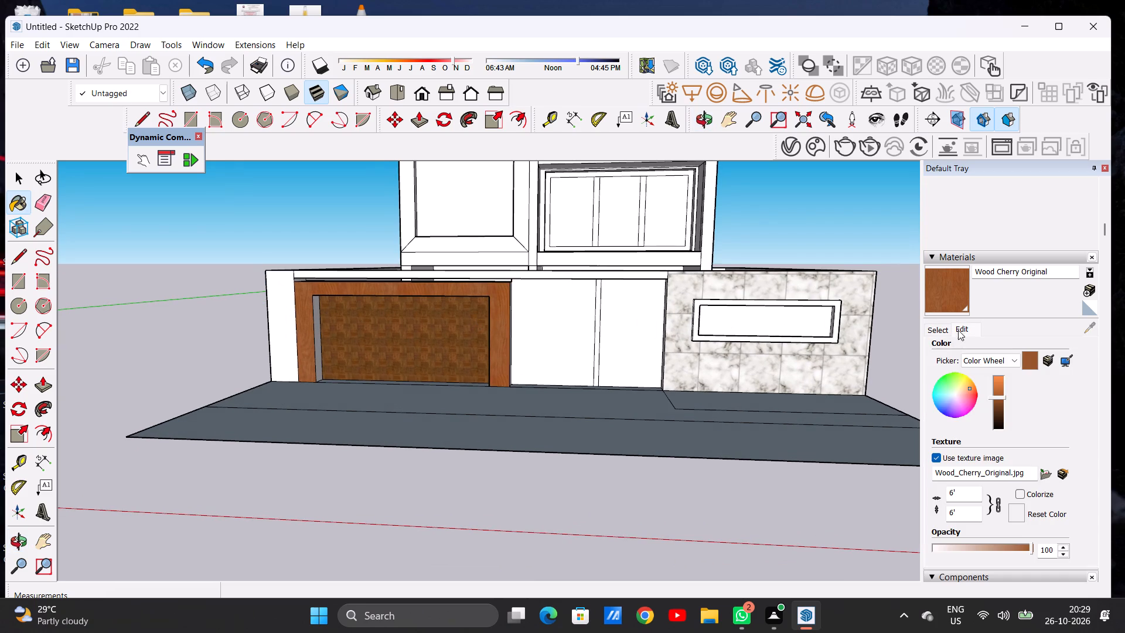
left_click(997, 392)
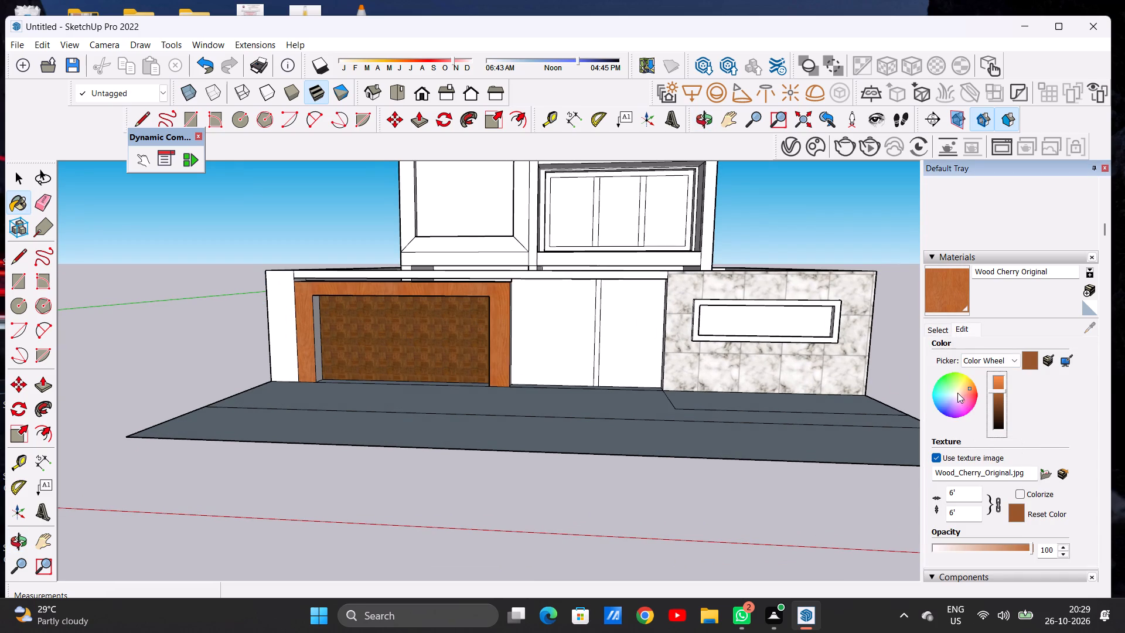
Paint the outer side and top faces of the frame around the parquet panel with Wood Cherry Original.
scroll(746, 343, "down", 1)
middle_click_drag(649, 344, 479, 355)
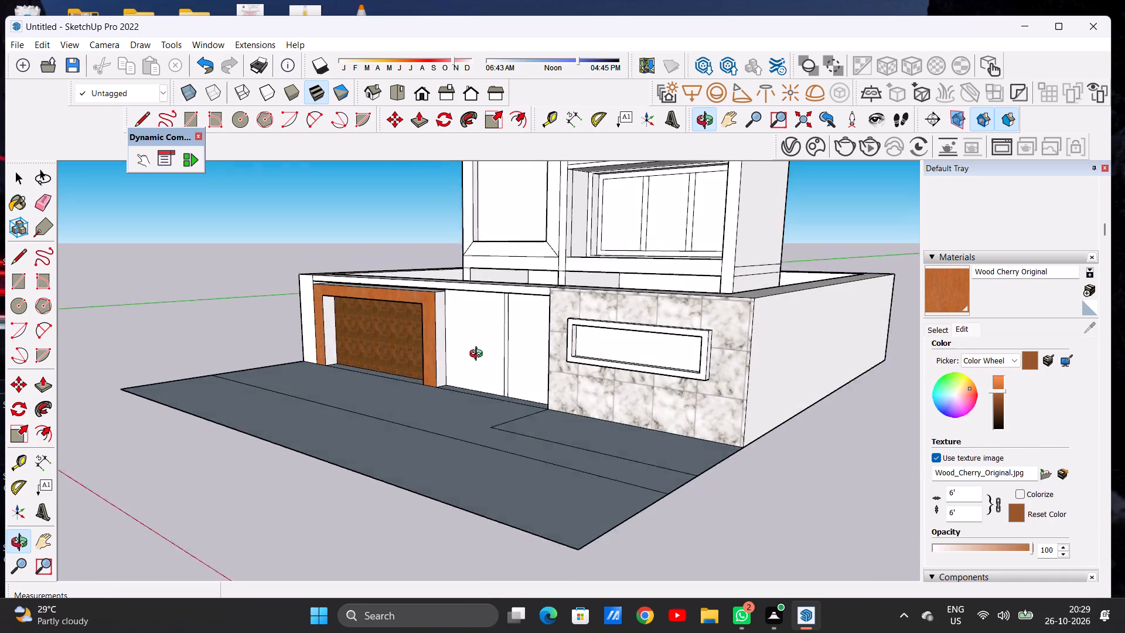
middle_click_drag(479, 355, 469, 359)
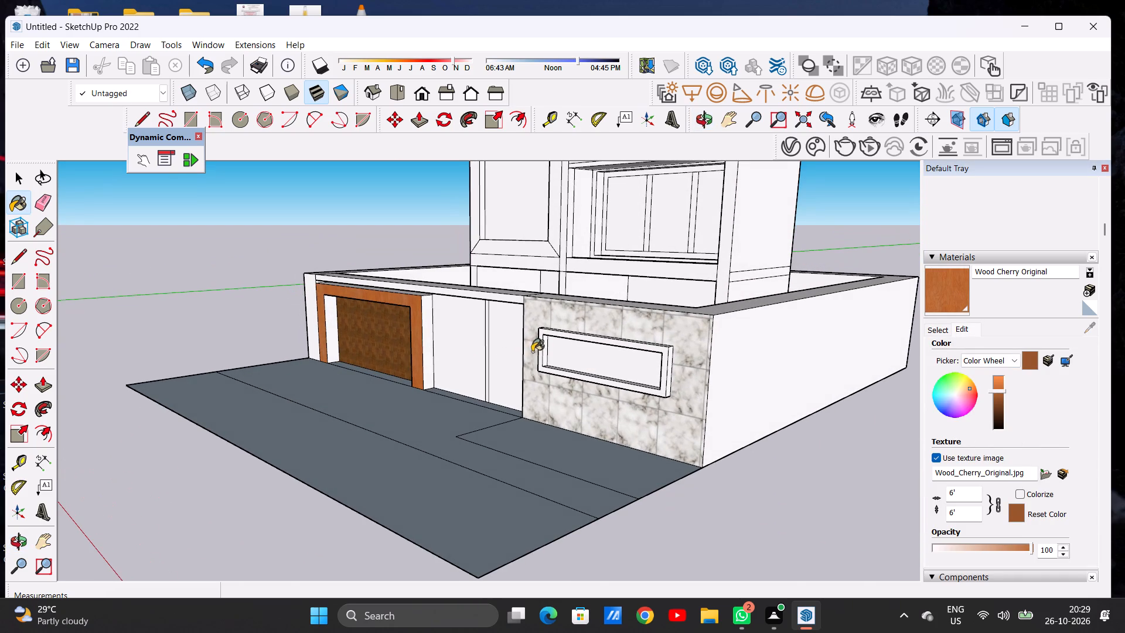
scroll(551, 347, "down", 6)
middle_click_drag(378, 366, 511, 367)
scroll(462, 336, "up", 7)
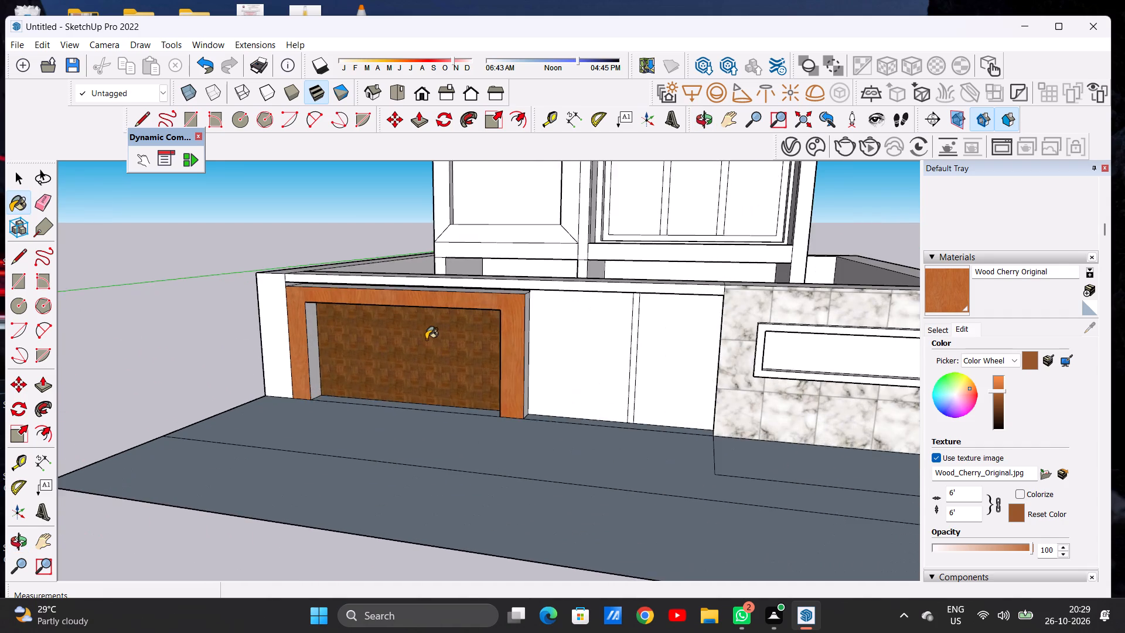
middle_click_drag(425, 339, 513, 333)
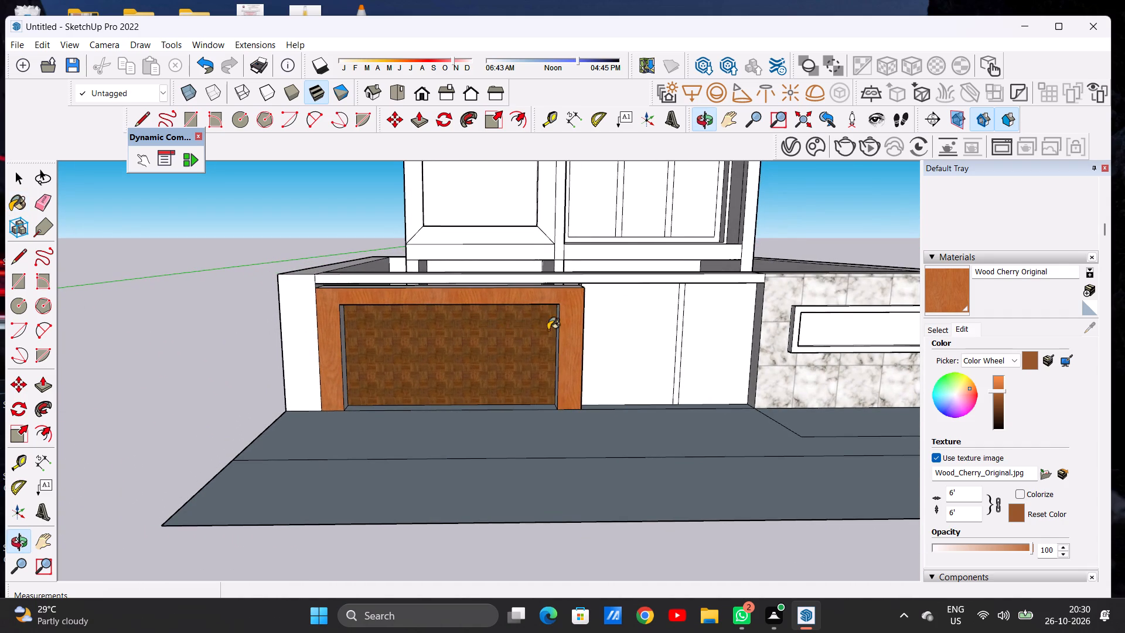
middle_click_drag(565, 332, 412, 362)
scroll(453, 335, "up", 6)
left_click(446, 333)
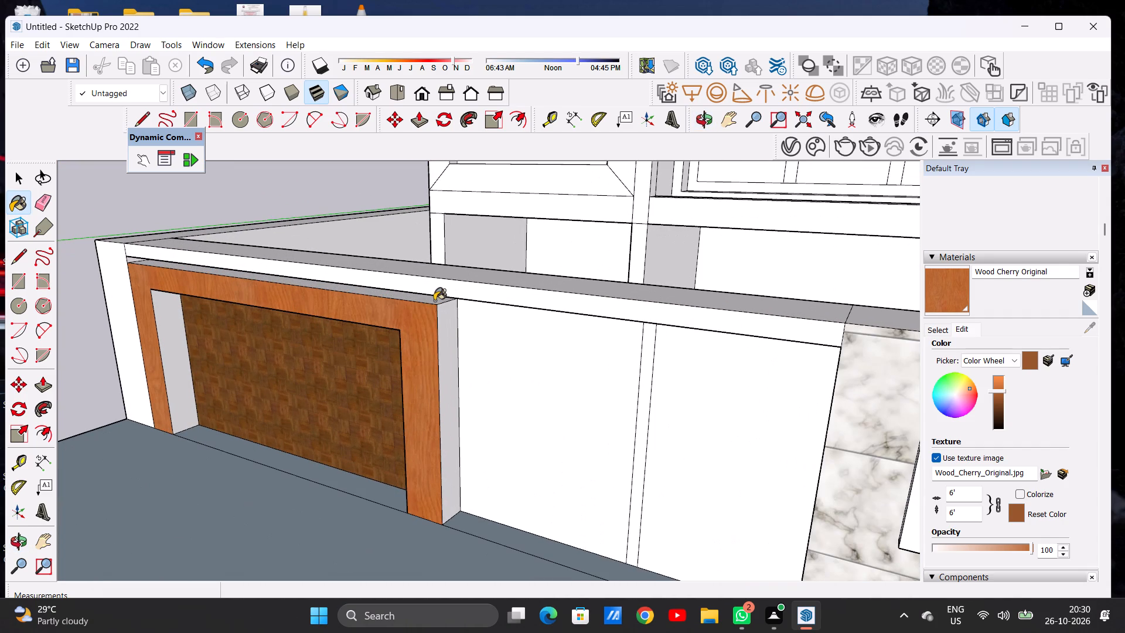
left_click(428, 303)
scroll(448, 322, "down", 7)
middle_click_drag(446, 322, 445, 355)
scroll(437, 327, "up", 1)
scroll(437, 327, "down", 1)
scroll(437, 327, "up", 4)
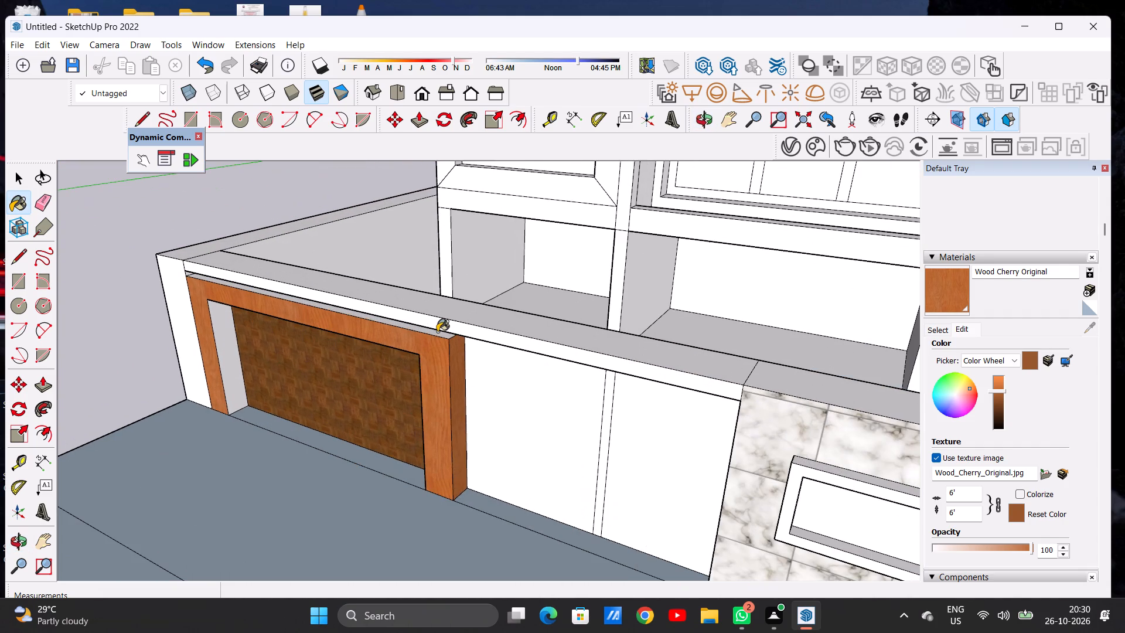
left_click(435, 333)
Paint the two inner side faces of the parquet panel's frame with Wood Cherry Original.
scroll(454, 349, "down", 5)
middle_click_drag(337, 355, 343, 349)
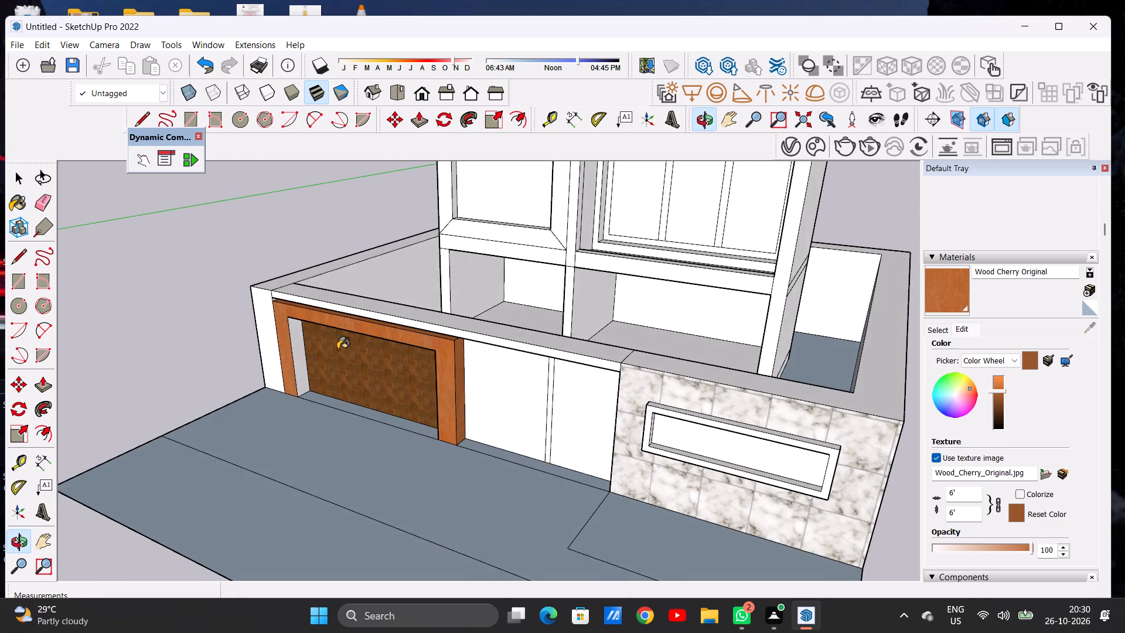
scroll(315, 352, "up", 12)
left_click(284, 349)
scroll(345, 358, "down", 4)
scroll(400, 344, "down", 2)
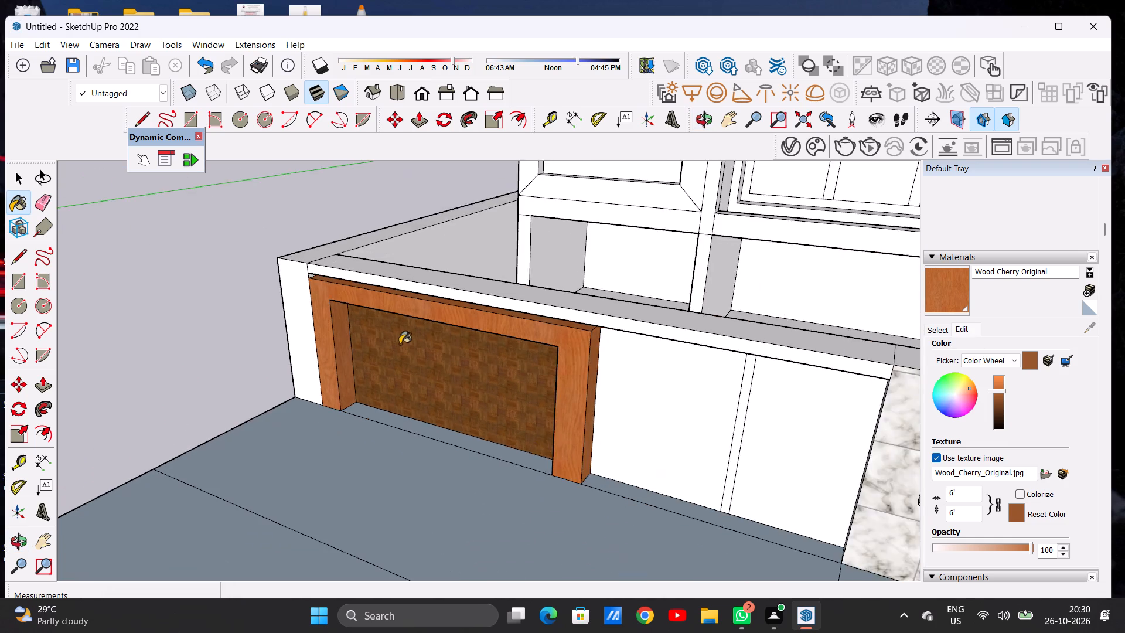
scroll(400, 344, "down", 8)
middle_click_drag(298, 363, 579, 333)
scroll(429, 342, "up", 2)
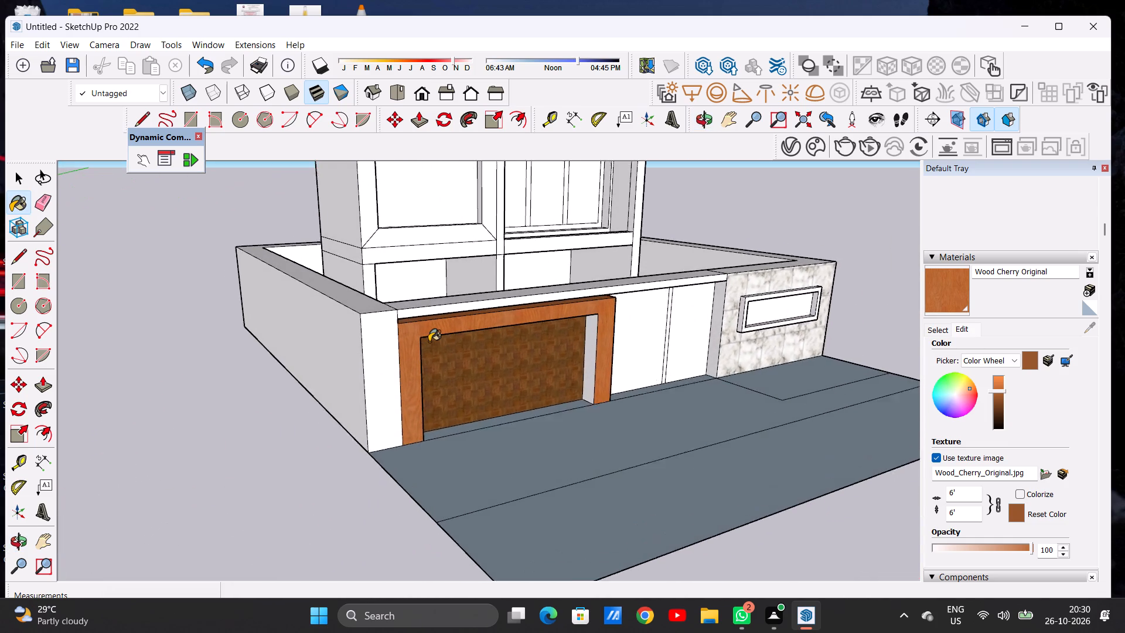
scroll(429, 342, "up", 4)
scroll(428, 342, "down", 3)
scroll(616, 358, "up", 10)
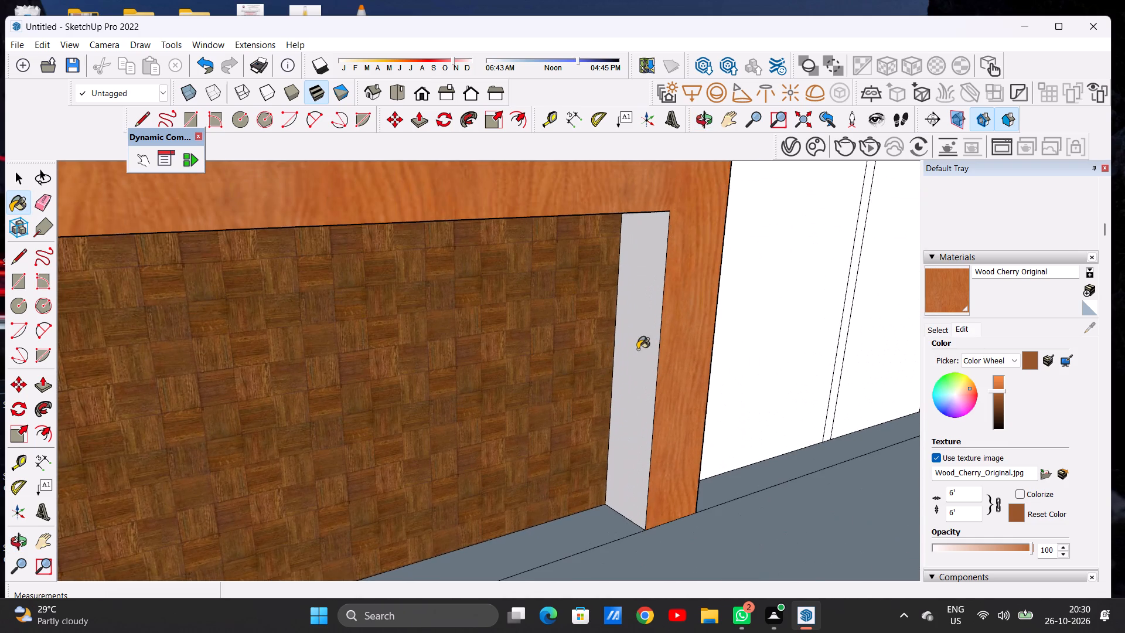
left_click(637, 349)
Paint the underside of the frame's top member above the parquet panel with Wood Cherry Original.
scroll(566, 358, "up", 1)
scroll(566, 358, "down", 12)
scroll(558, 360, "up", 1)
middle_click_drag(564, 366, 407, 301)
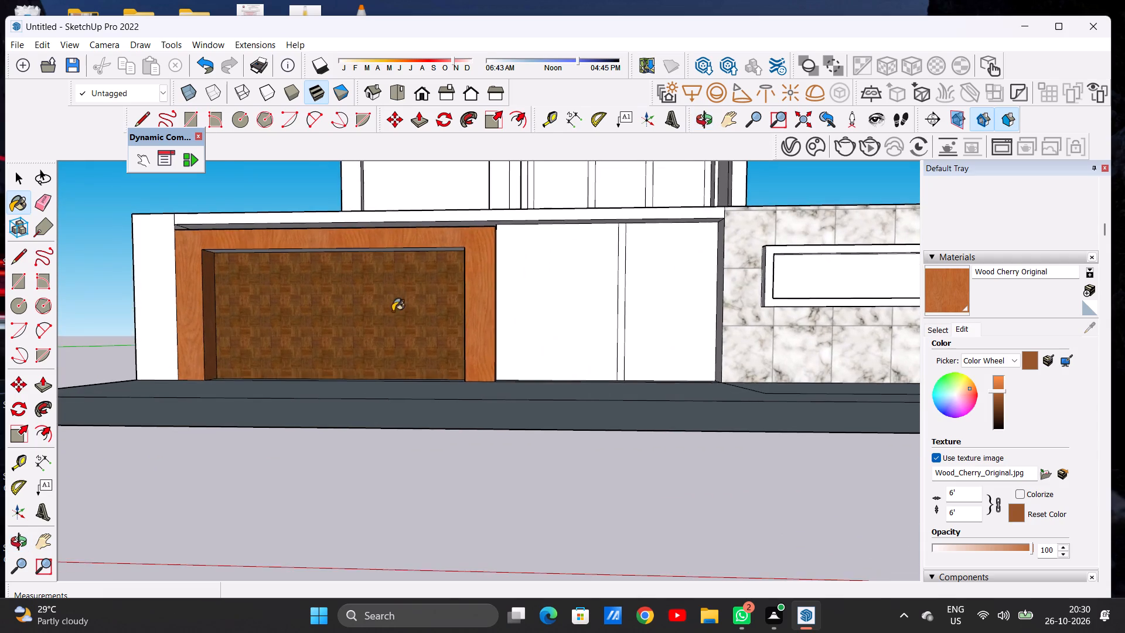
scroll(397, 363, "down", 8)
scroll(390, 285, "up", 12)
middle_click_drag(408, 376, 385, 324)
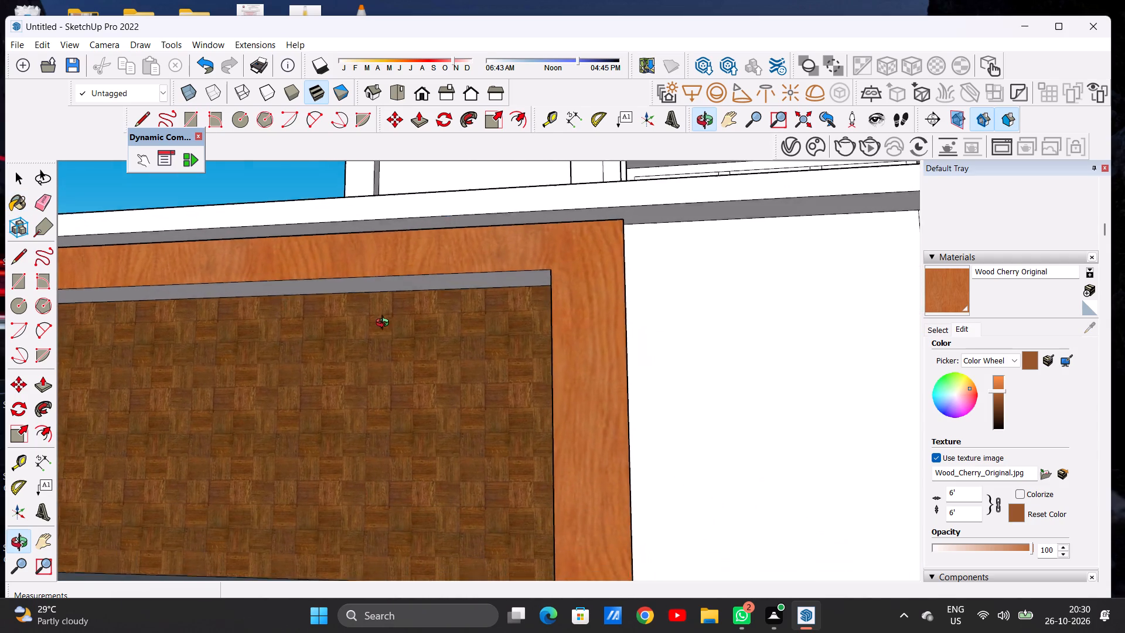
middle_click_drag(385, 324, 384, 321)
scroll(408, 279, "up", 8)
left_click(420, 261)
scroll(447, 332, "down", 14)
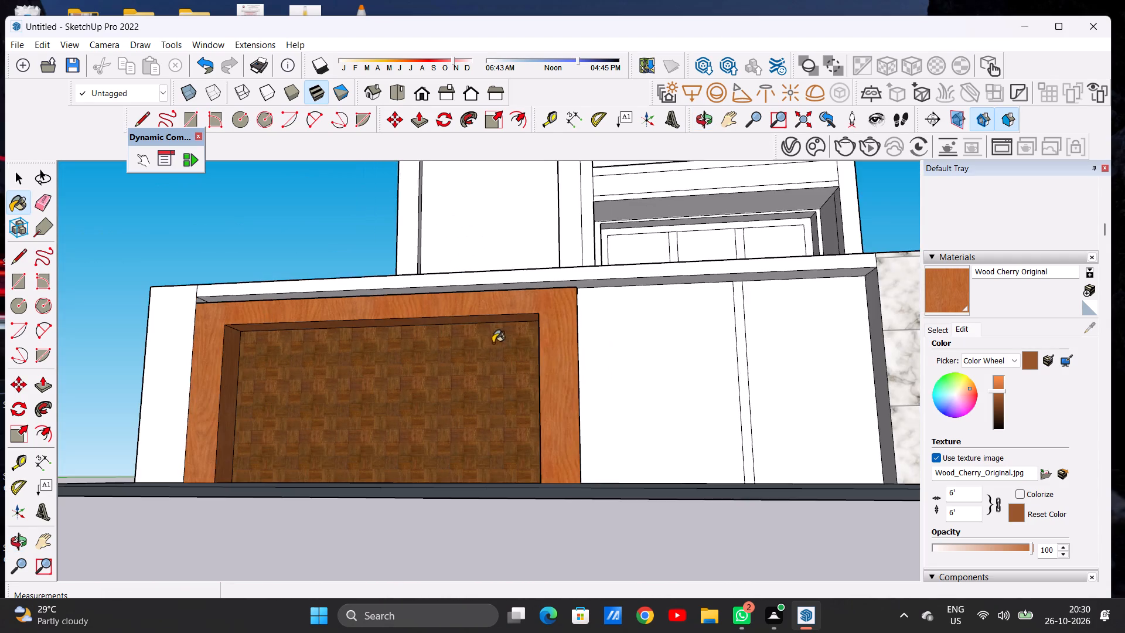
Examine the front elevation around the unpainted door panels between the wood frame and the tiled wall.
middle_click_drag(464, 346, 502, 394)
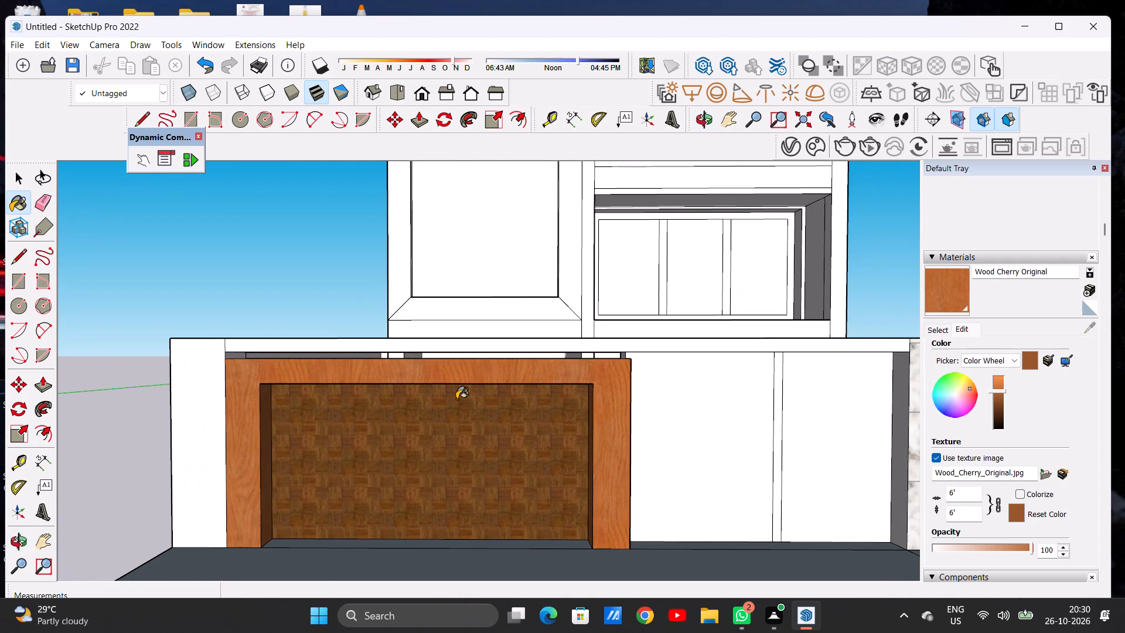
scroll(443, 391, "down", 18)
scroll(485, 389, "up", 9)
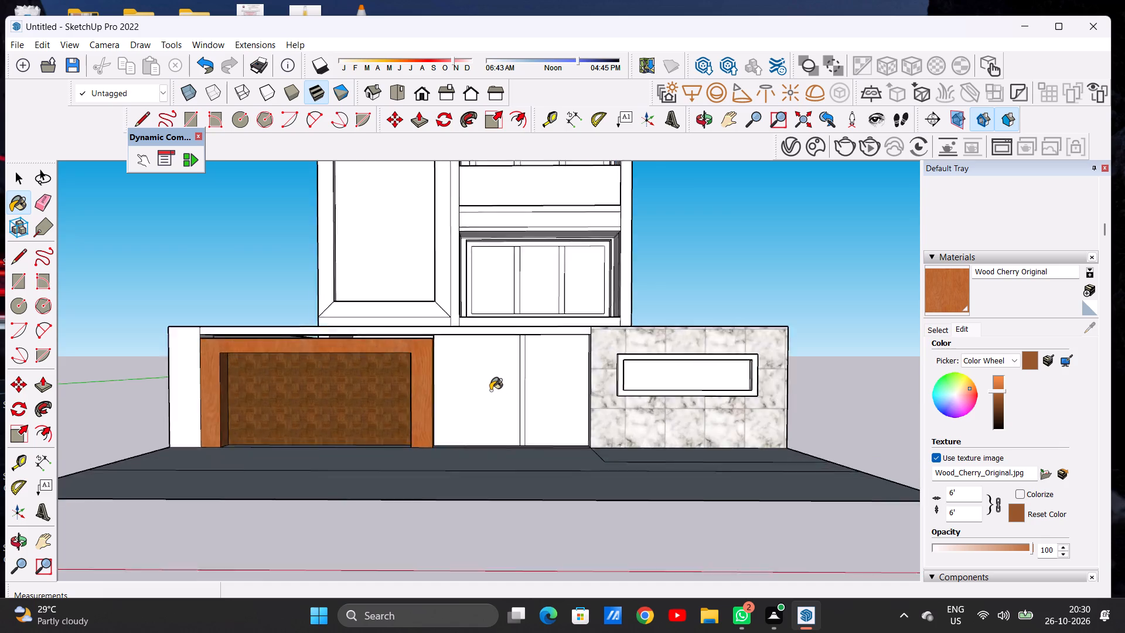
scroll(490, 390, "up", 8)
scroll(486, 389, "down", 5)
middle_click_drag(506, 392, 507, 400)
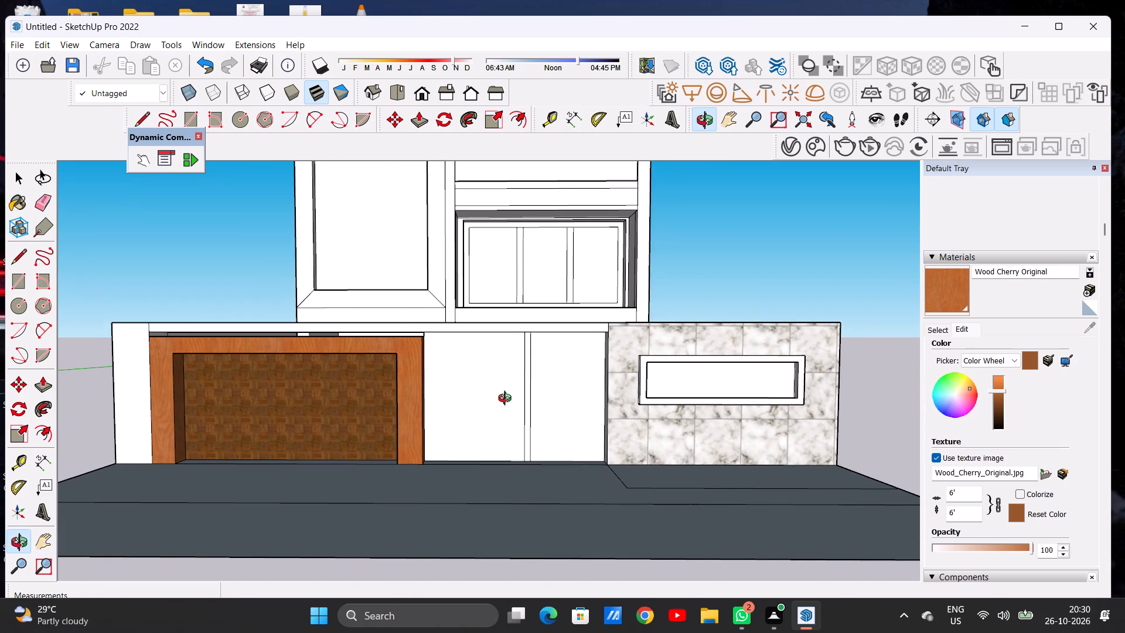
middle_click_drag(507, 400, 518, 400)
scroll(481, 404, "down", 6)
scroll(520, 386, "up", 8)
middle_click_drag(511, 393, 443, 396)
scroll(511, 393, "up", 1)
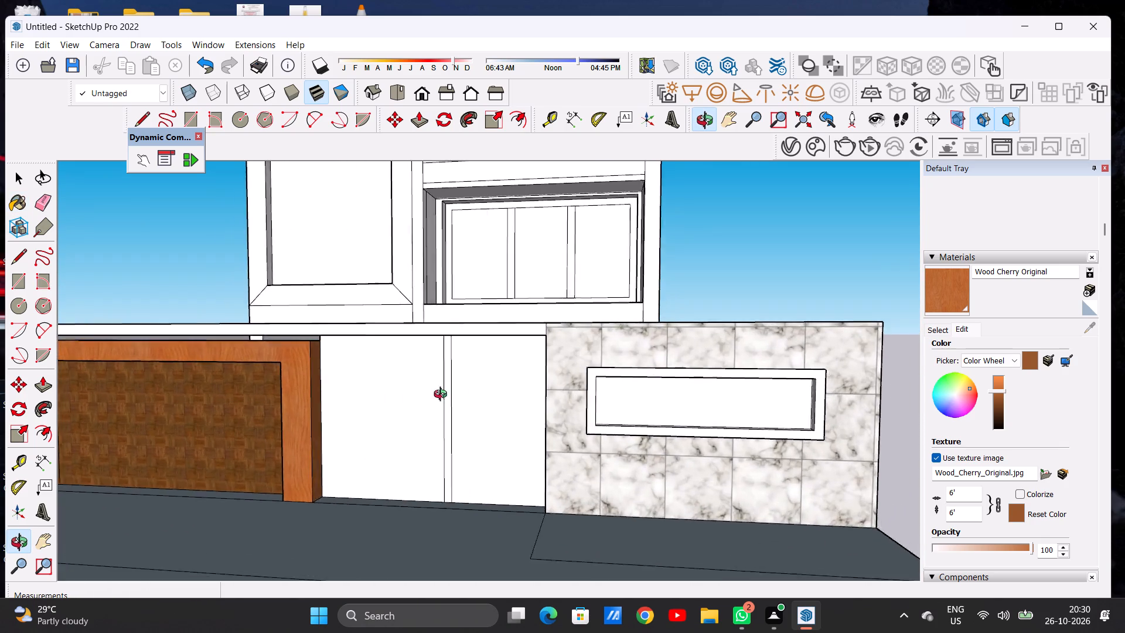
middle_click_drag(443, 396, 480, 400)
scroll(485, 389, "down", 6)
scroll(494, 386, "up", 1)
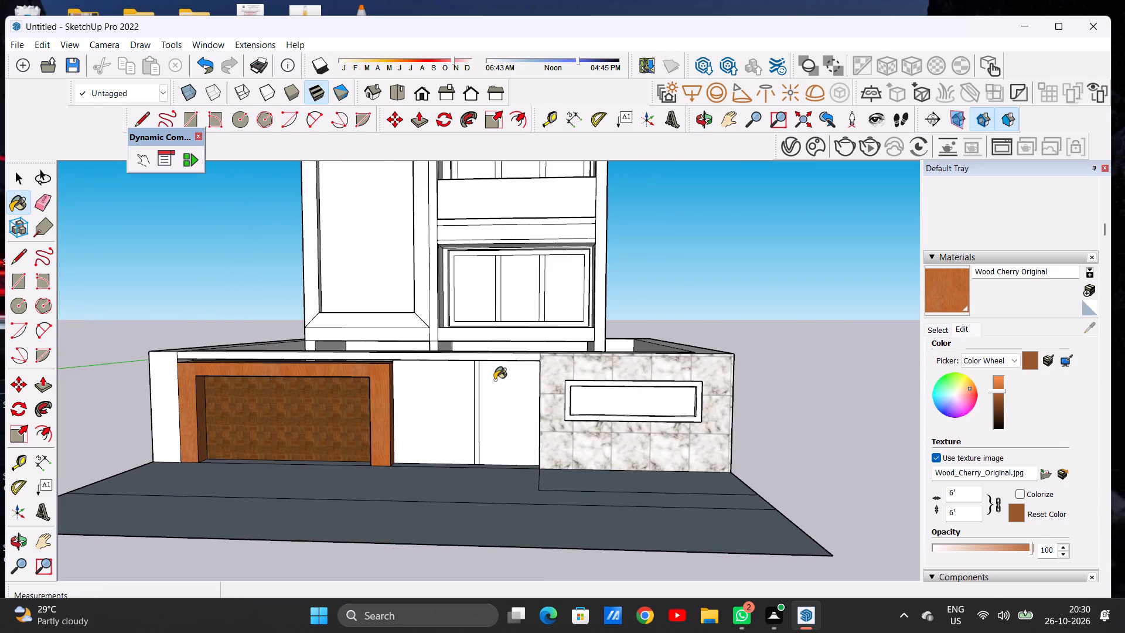
scroll(475, 382, "down", 3)
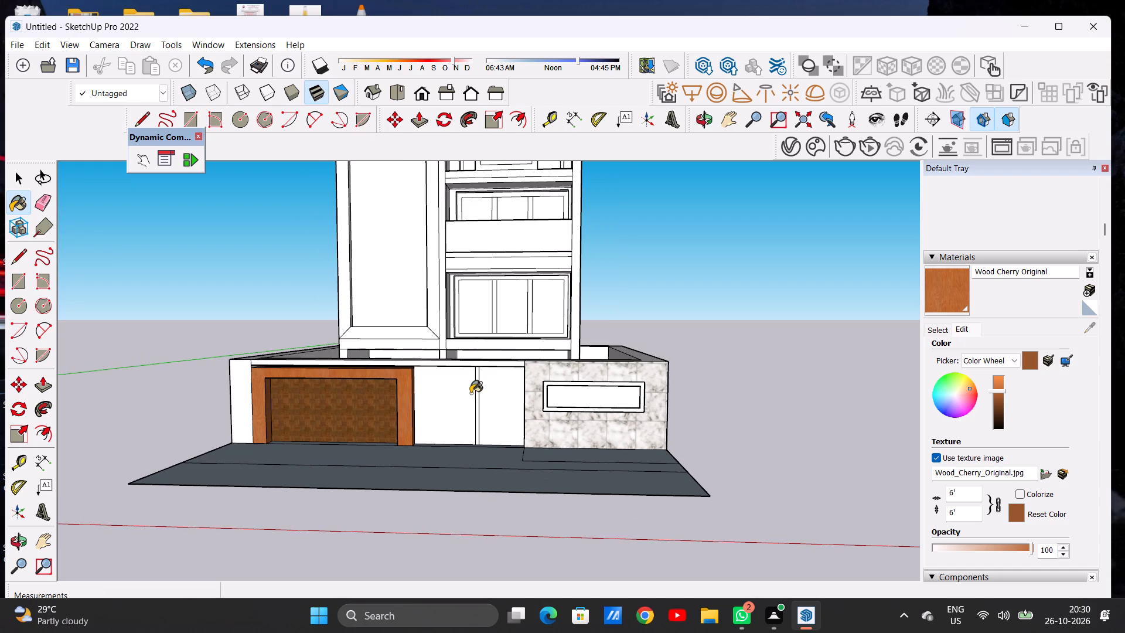
scroll(470, 394, "up", 12)
scroll(476, 390, "down", 1)
scroll(476, 390, "up", 1)
middle_click_drag(497, 389, 503, 377)
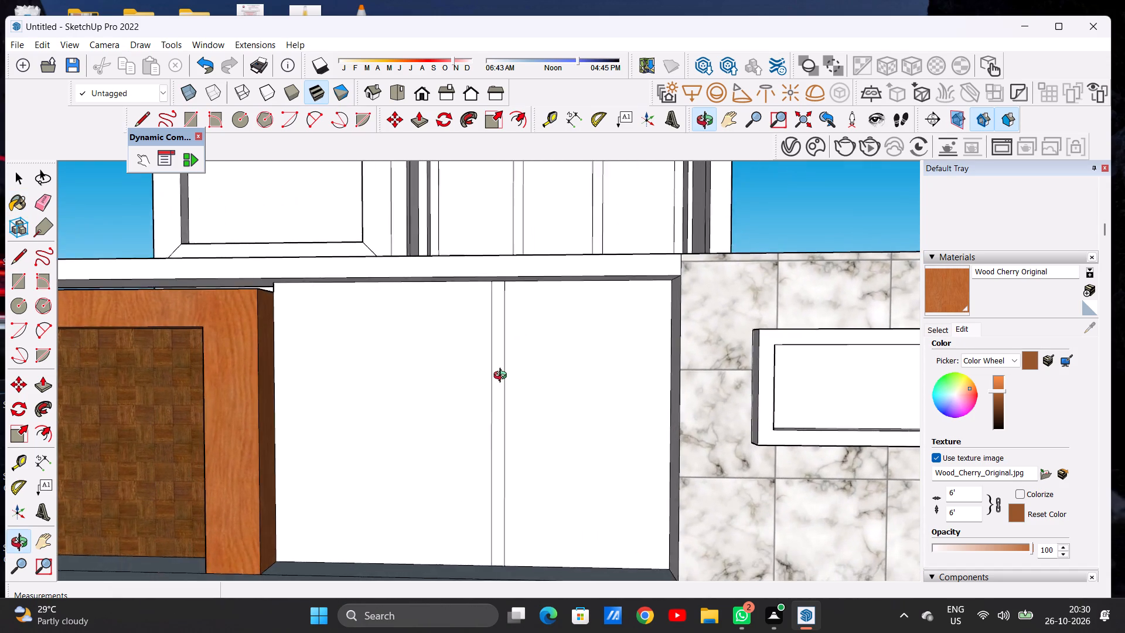
middle_click_drag(503, 377, 509, 376)
scroll(527, 374, "down", 11)
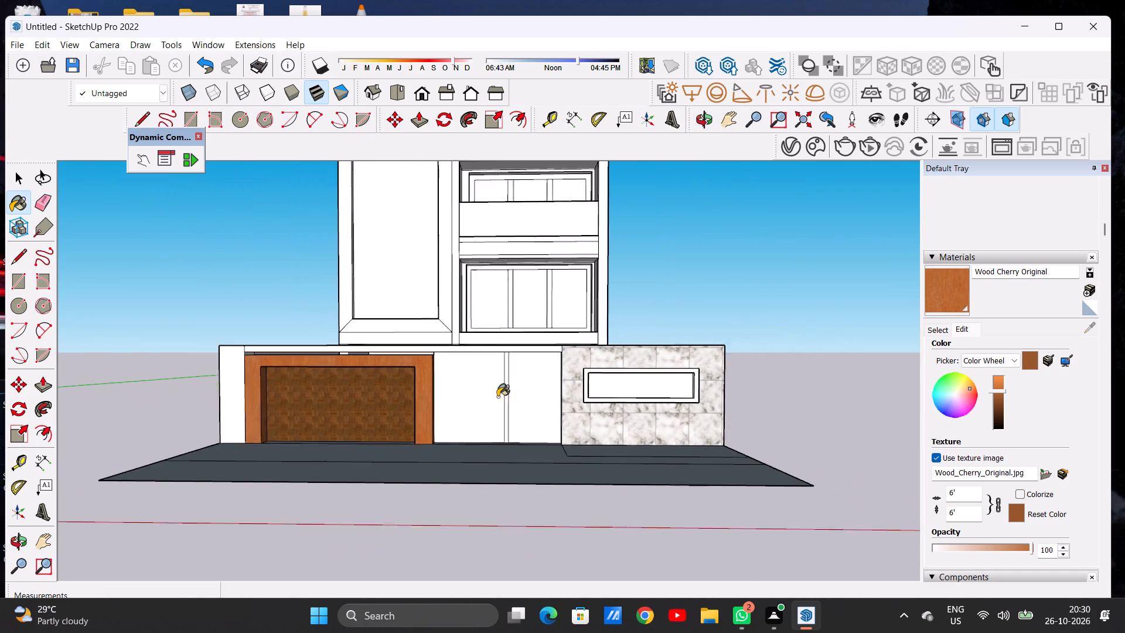
scroll(497, 397, "down", 2)
scroll(497, 397, "up", 1)
scroll(497, 397, "down", 5)
scroll(502, 384, "up", 14)
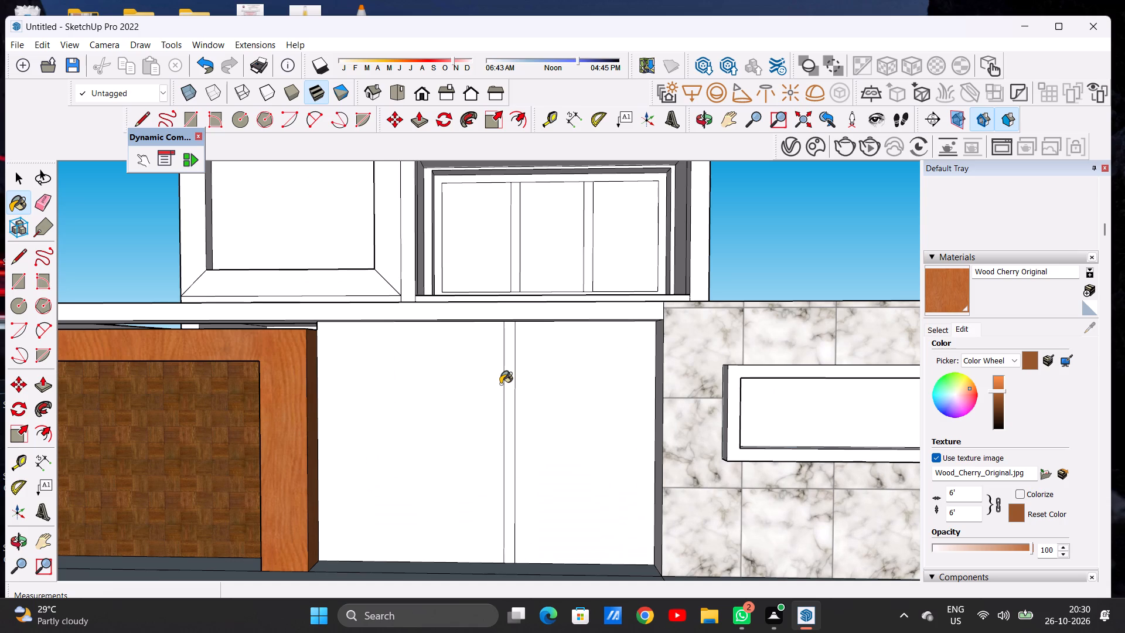
scroll(541, 344, "down", 7)
middle_click_drag(550, 358, 481, 378)
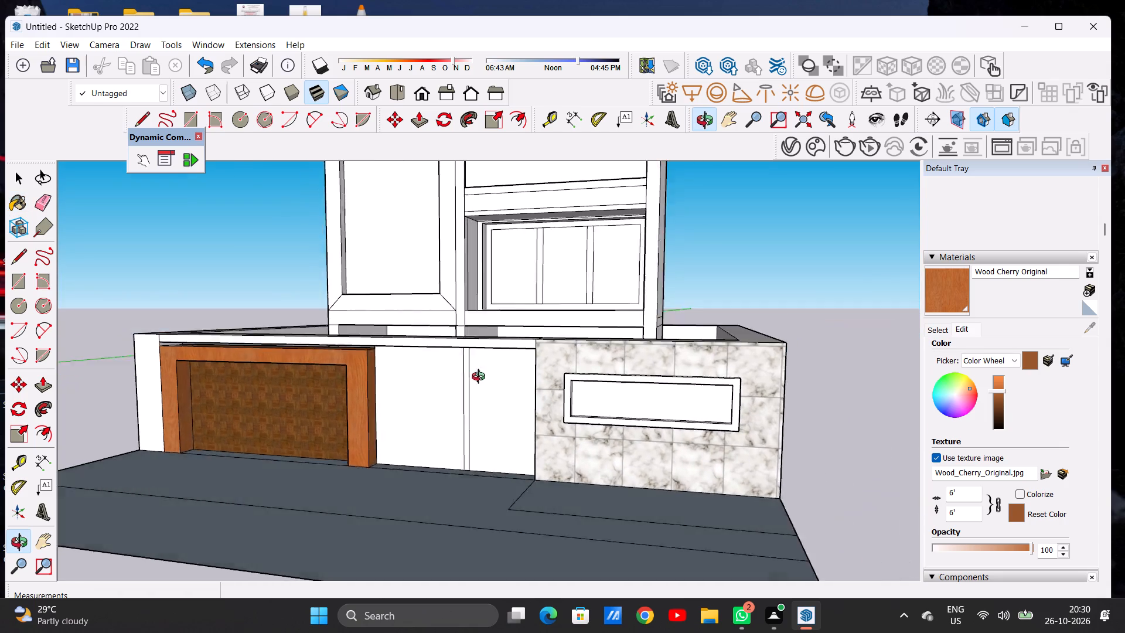
middle_click_drag(481, 378, 529, 387)
scroll(531, 384, "down", 3)
middle_click_drag(502, 411, 522, 411)
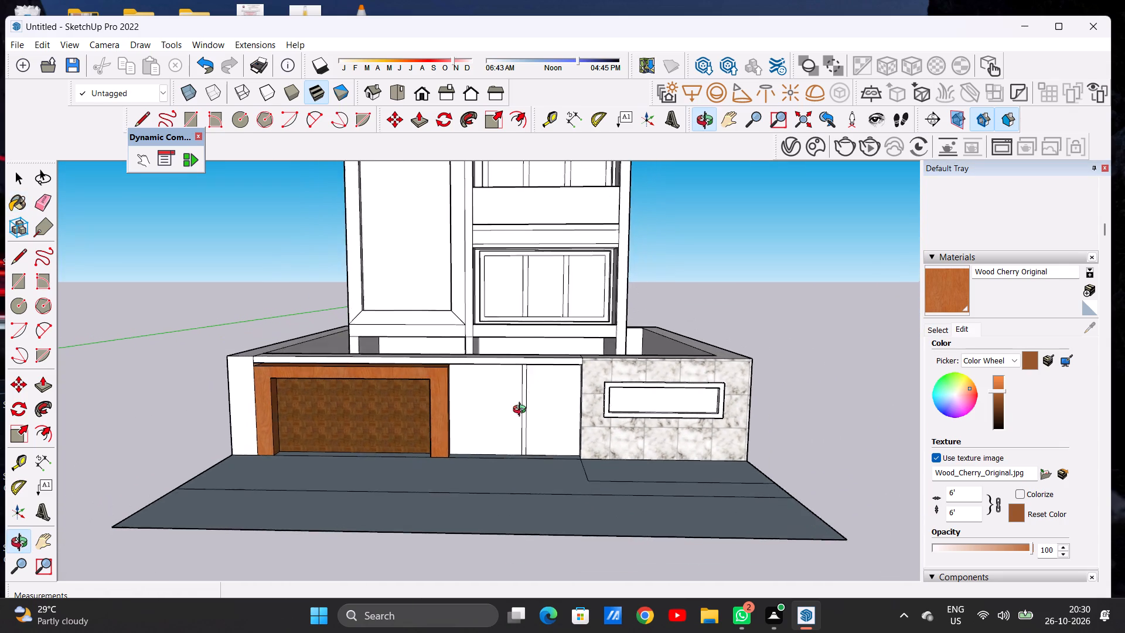
middle_click_drag(522, 411, 533, 397)
scroll(537, 397, "up", 8)
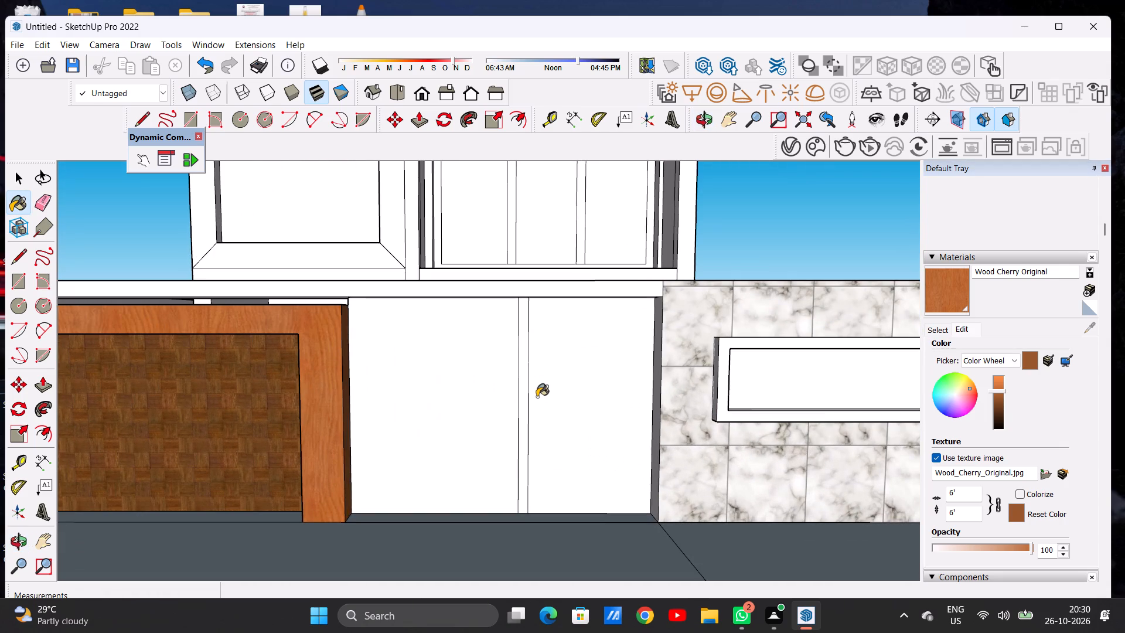
scroll(502, 392, "down", 1)
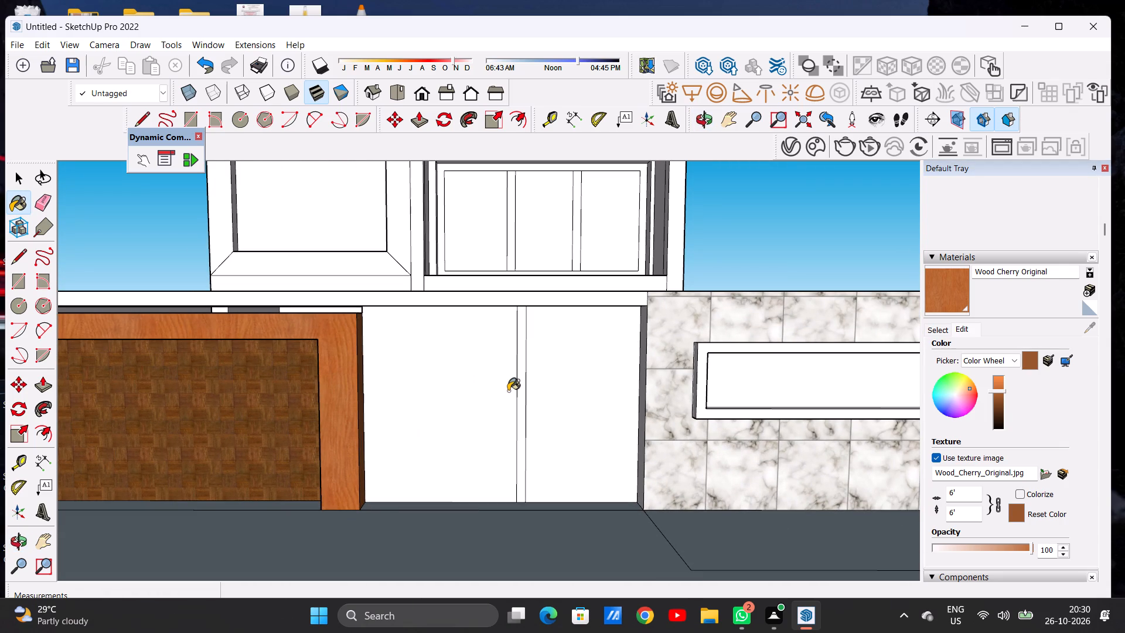
Paint the front faces of both door panels beside the wood frame with Wood Bamboo from the Wood collection.
left_click(933, 331)
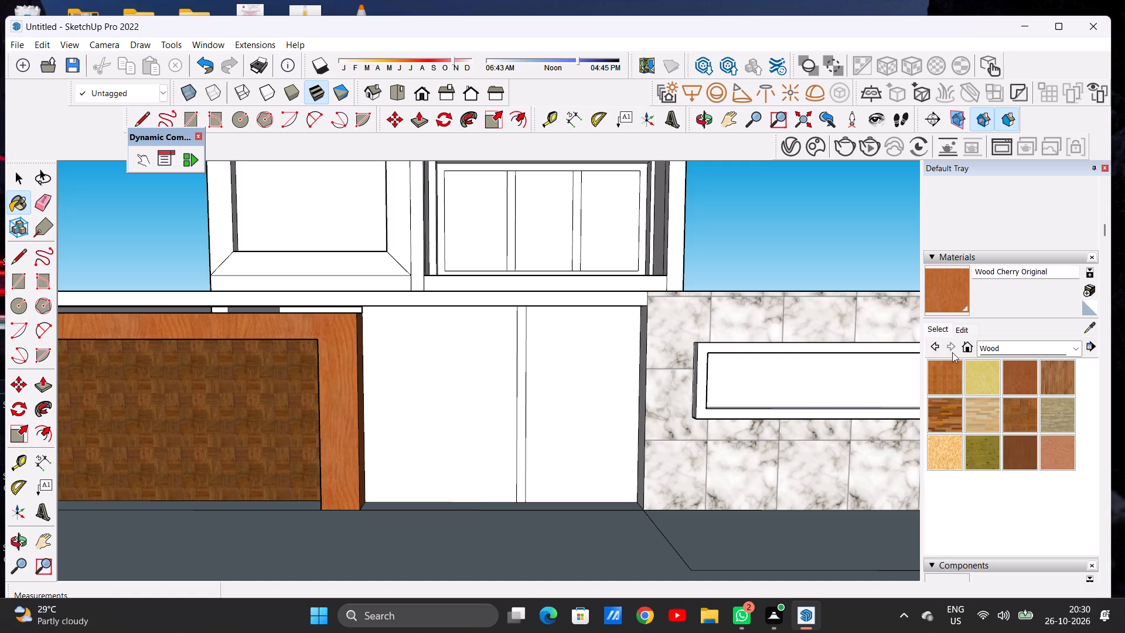
left_click(942, 372)
scroll(511, 407, "up", 4)
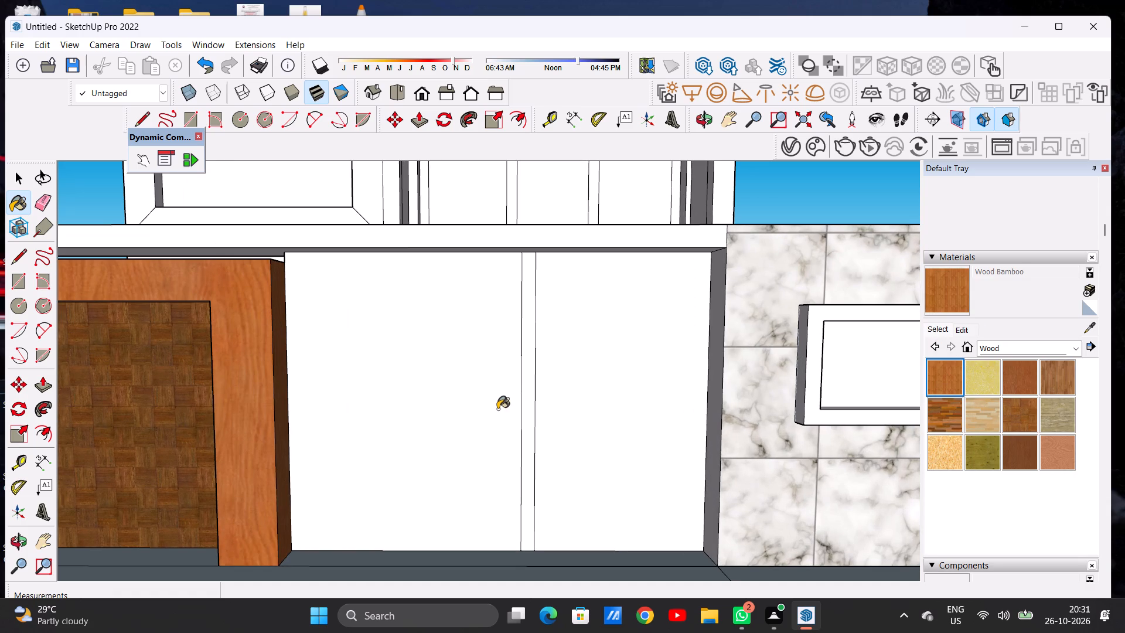
left_click(495, 409)
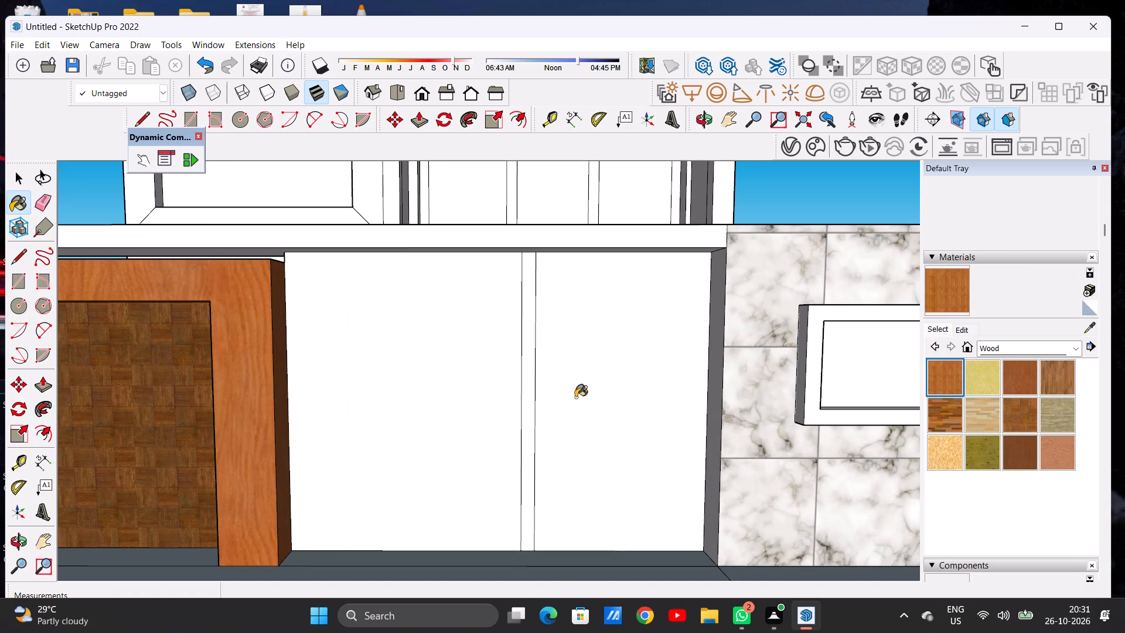
left_click(588, 393)
scroll(561, 398, "down", 4)
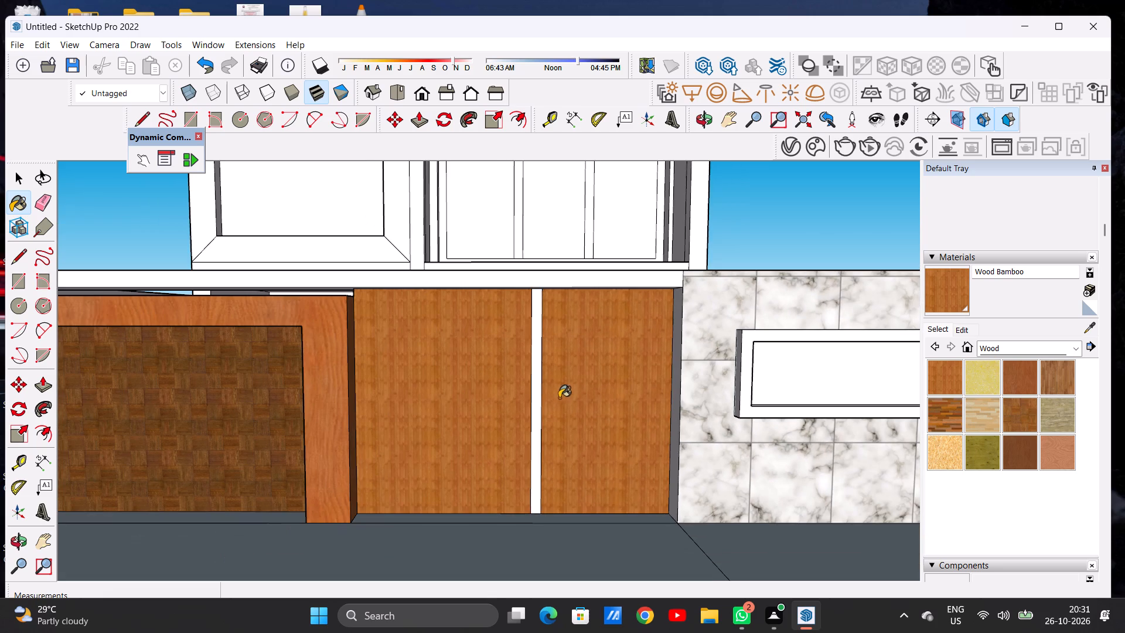
scroll(551, 379, "down", 2)
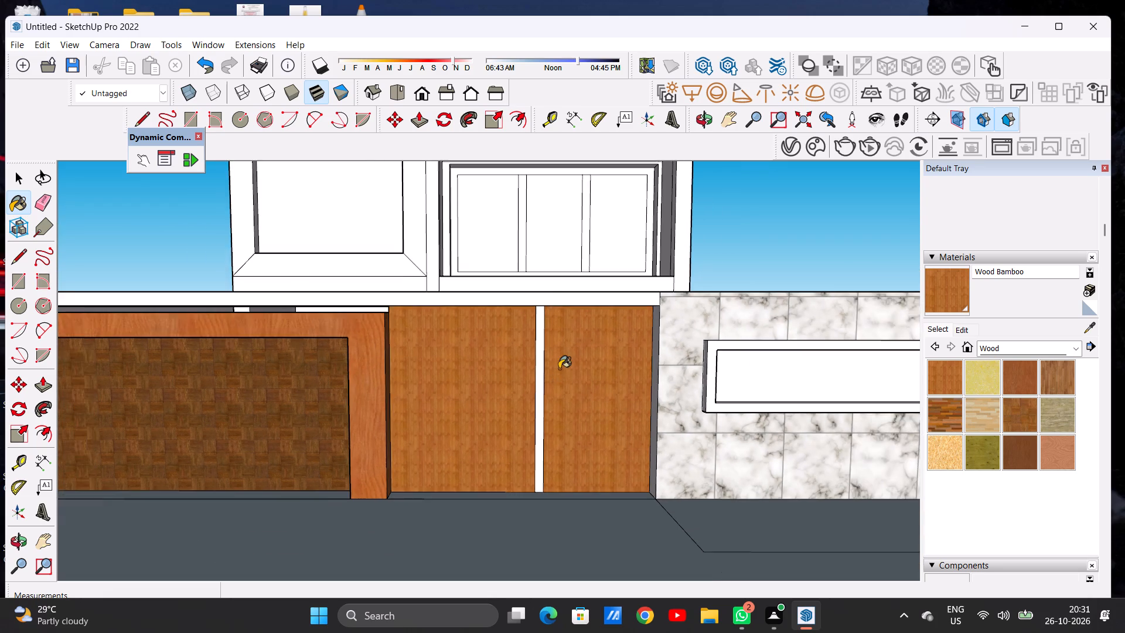
Paint the back faces of the two door panels, inside the enclosure, with Wood Bamboo.
scroll(559, 369, "down", 1)
middle_click_drag(571, 363, 161, 431)
middle_click_drag(248, 378, 205, 418)
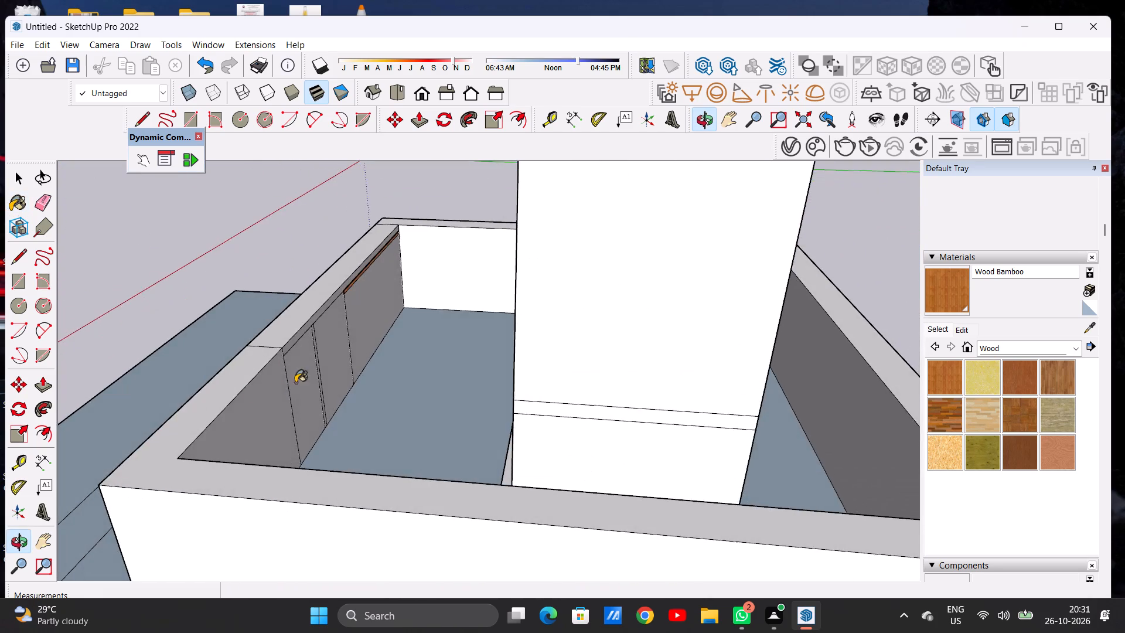
scroll(304, 377, "up", 8)
left_click(304, 376)
left_click(358, 341)
scroll(345, 353, "down", 7)
middle_click_drag(294, 362, 337, 366)
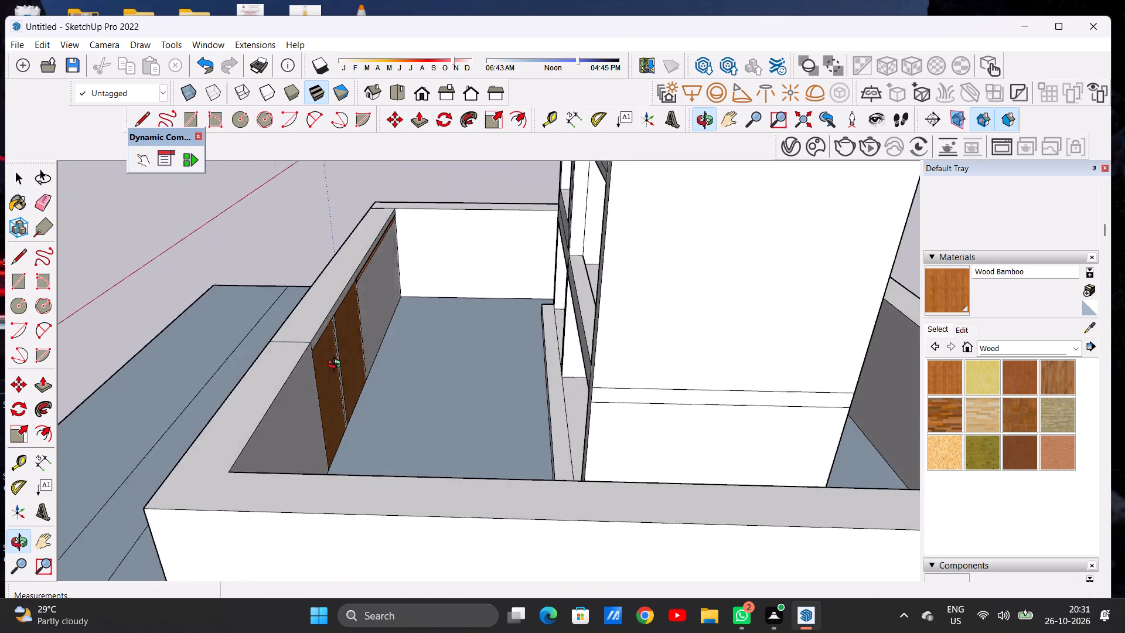
middle_click_drag(337, 366, 476, 345)
scroll(446, 336, "down", 5)
middle_click_drag(316, 365, 561, 312)
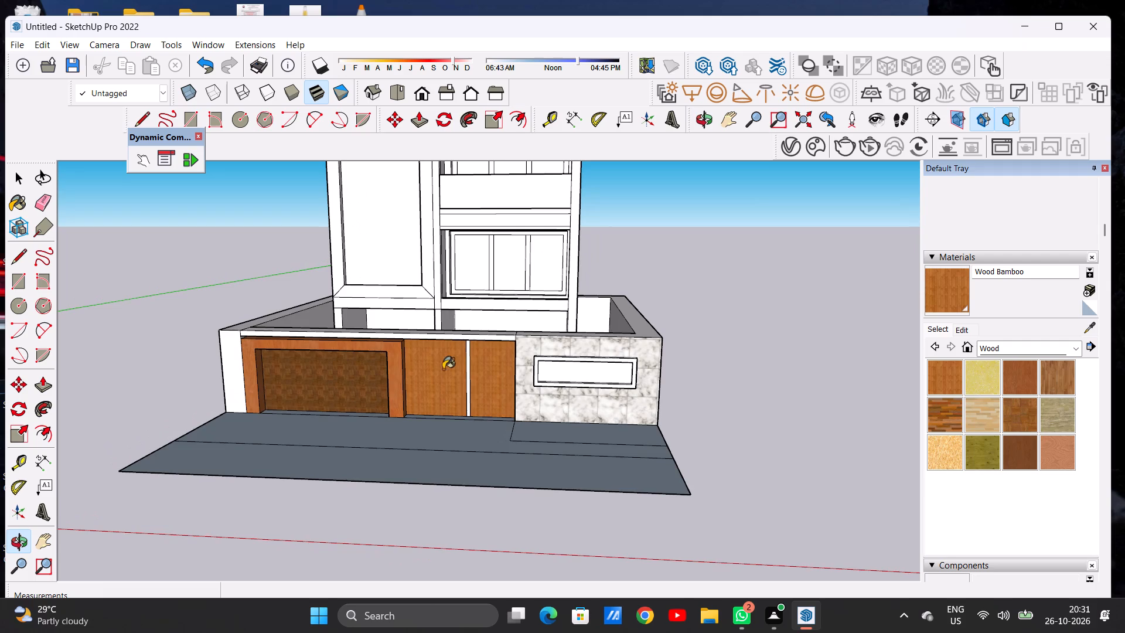
middle_click_drag(444, 370, 469, 352)
scroll(483, 369, "up", 7)
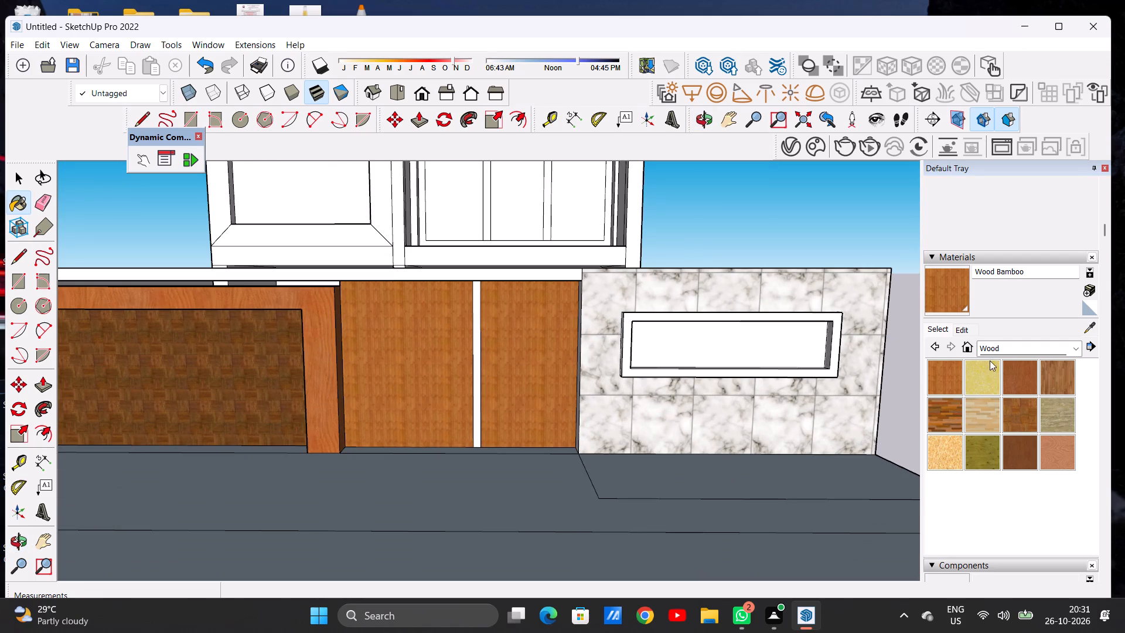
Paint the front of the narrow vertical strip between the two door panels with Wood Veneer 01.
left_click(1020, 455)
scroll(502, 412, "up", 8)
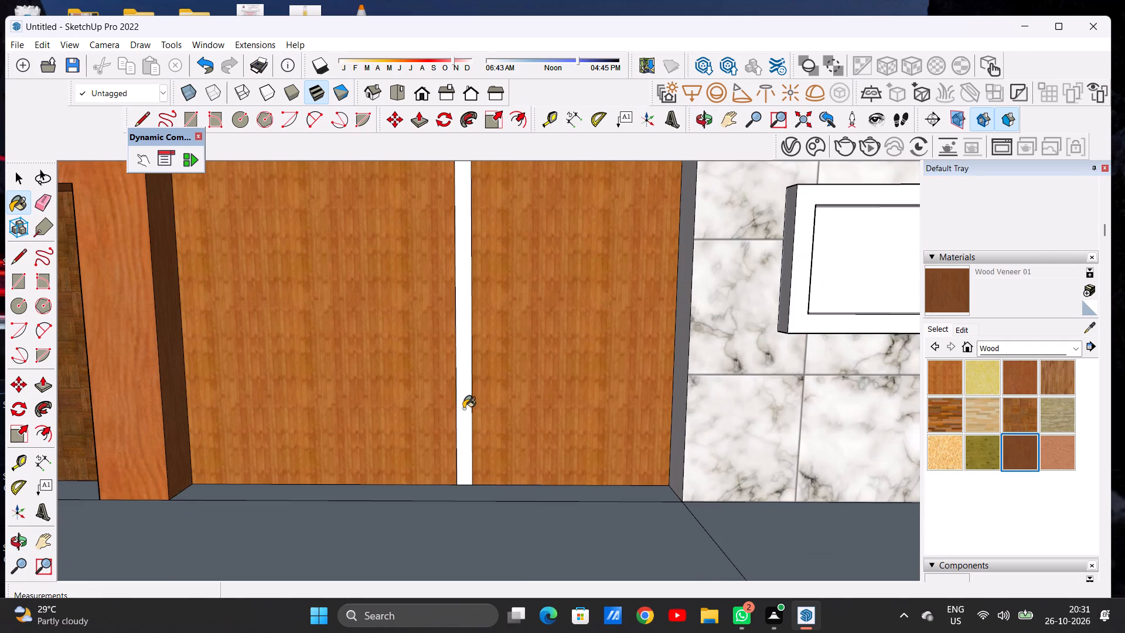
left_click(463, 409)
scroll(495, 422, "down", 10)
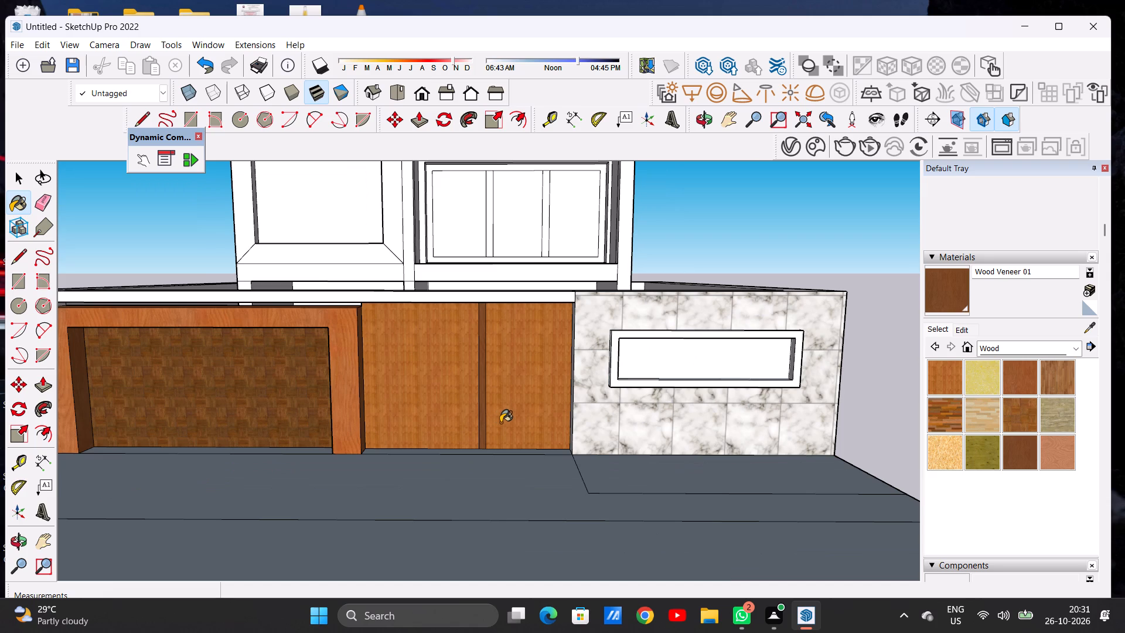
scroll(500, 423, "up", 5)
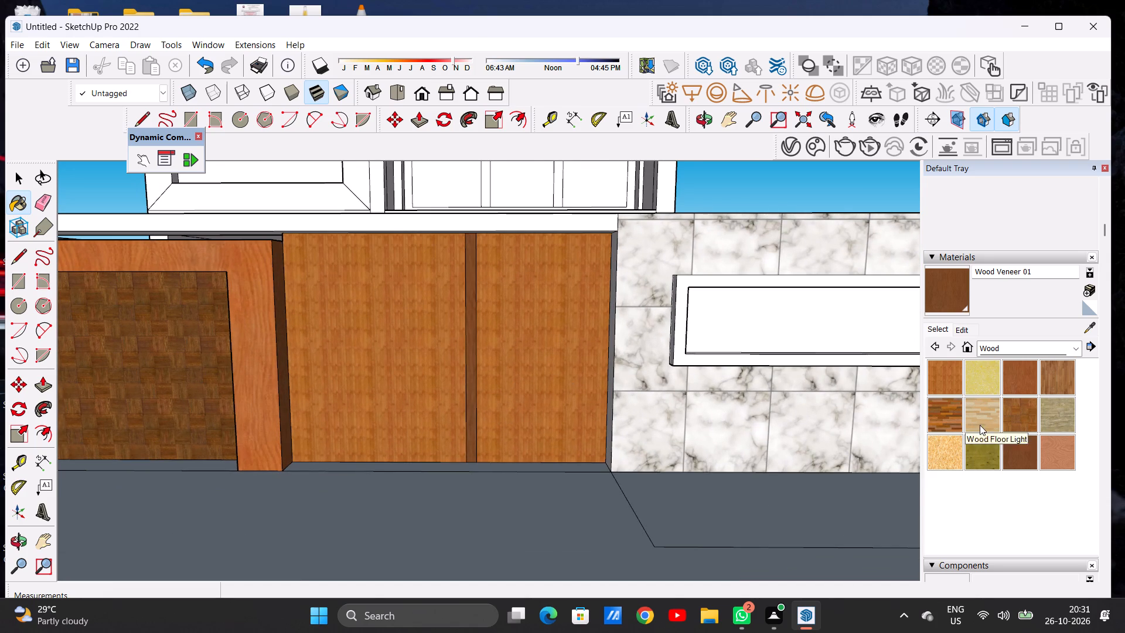
Paint the front and back faces of the vertical strip between the door panels with Wood Floor Light.
left_click(974, 416)
scroll(394, 395, "up", 7)
left_click(539, 366)
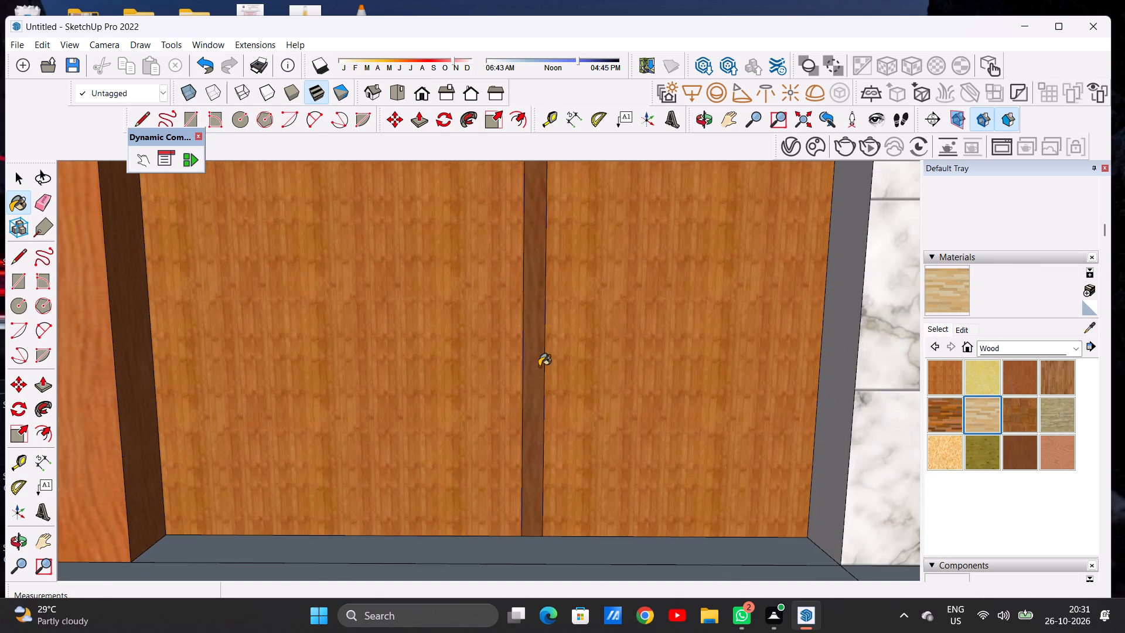
scroll(500, 409, "down", 4)
scroll(497, 413, "up", 1)
scroll(497, 413, "down", 11)
middle_click_drag(555, 354, 260, 471)
scroll(293, 405, "up", 6)
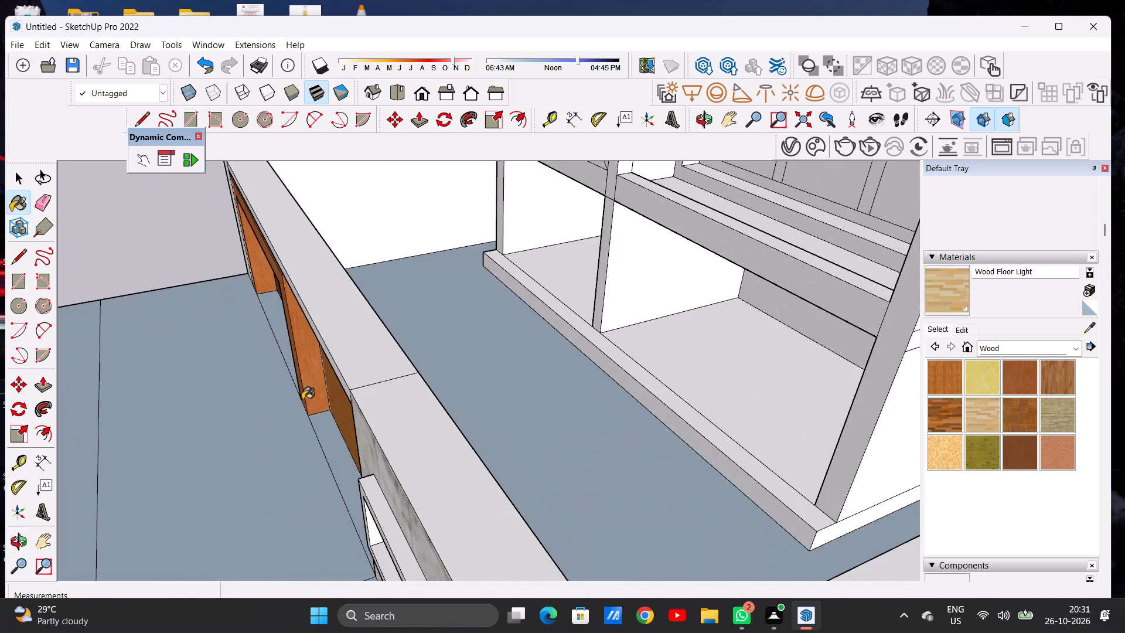
middle_click_drag(406, 372, 193, 399)
scroll(388, 348, "up", 13)
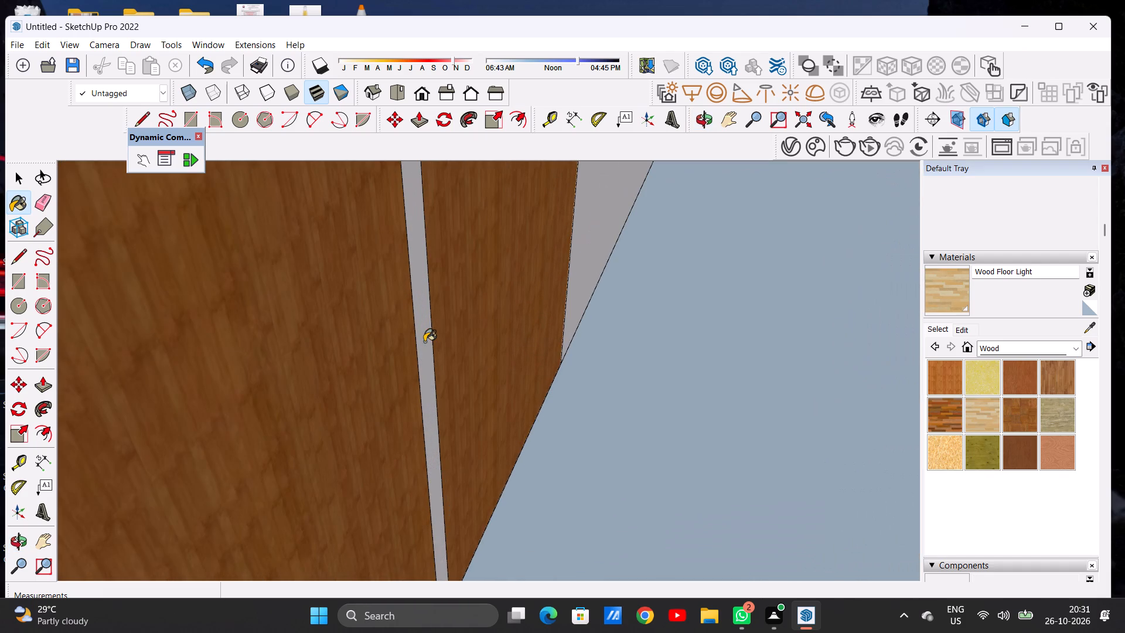
left_click(424, 342)
Examine the front elevation, comparing the door strip's finish with the unpainted beam and wall areas around the panels.
scroll(429, 374, "down", 4)
scroll(432, 376, "up", 1)
scroll(432, 376, "down", 14)
middle_click_drag(314, 373, 616, 326)
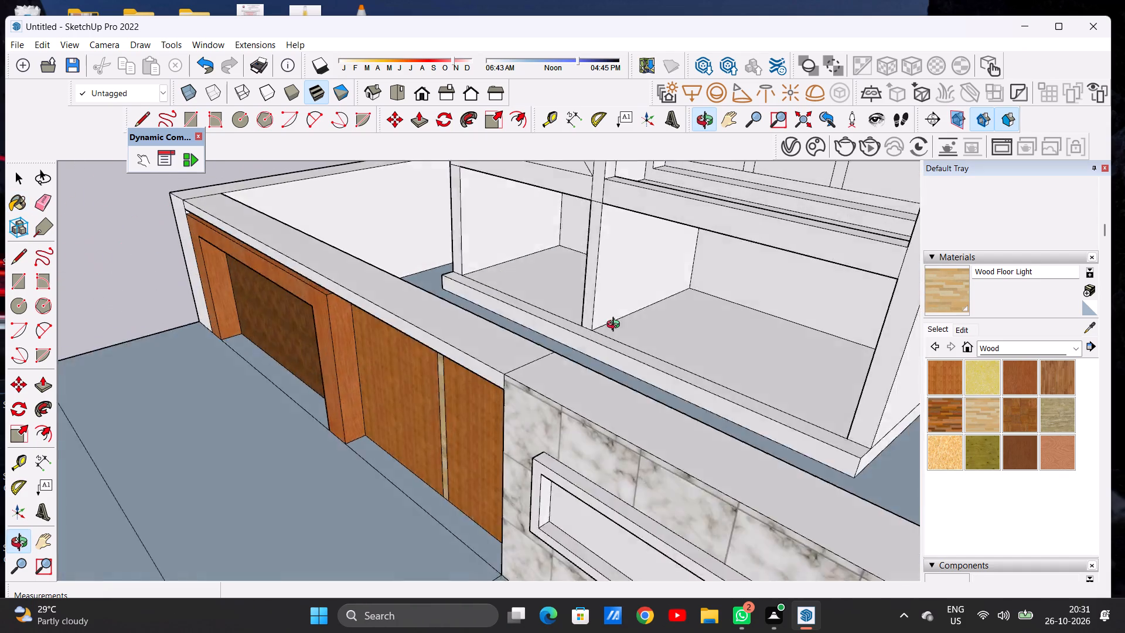
middle_click_drag(616, 326, 628, 322)
scroll(581, 319, "down", 8)
middle_click_drag(386, 365, 543, 316)
scroll(493, 329, "down", 5)
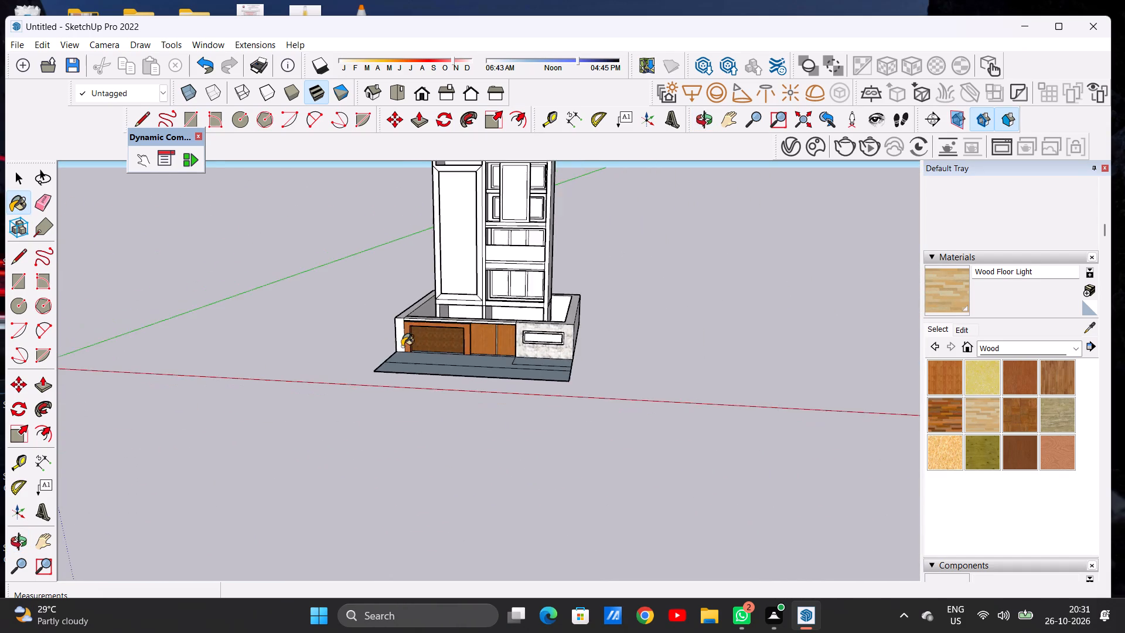
scroll(402, 346, "down", 6)
scroll(451, 330, "up", 9)
scroll(483, 340, "down", 1)
scroll(483, 340, "up", 4)
middle_click_drag(478, 355, 513, 313)
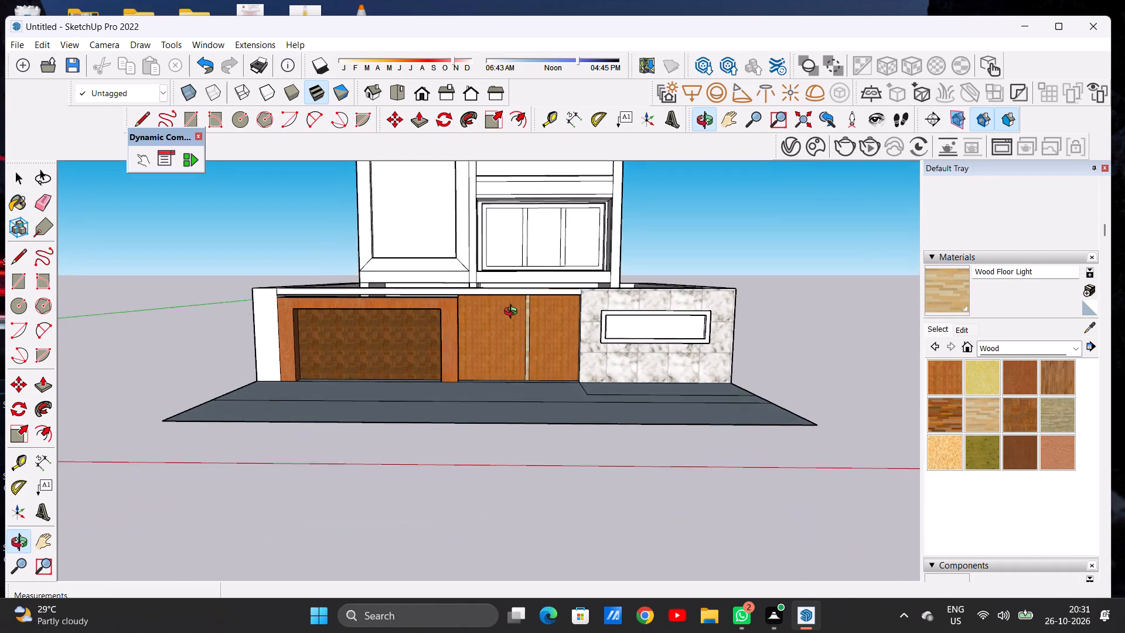
middle_click_drag(513, 313, 511, 312)
scroll(536, 323, "up", 8)
key("space")
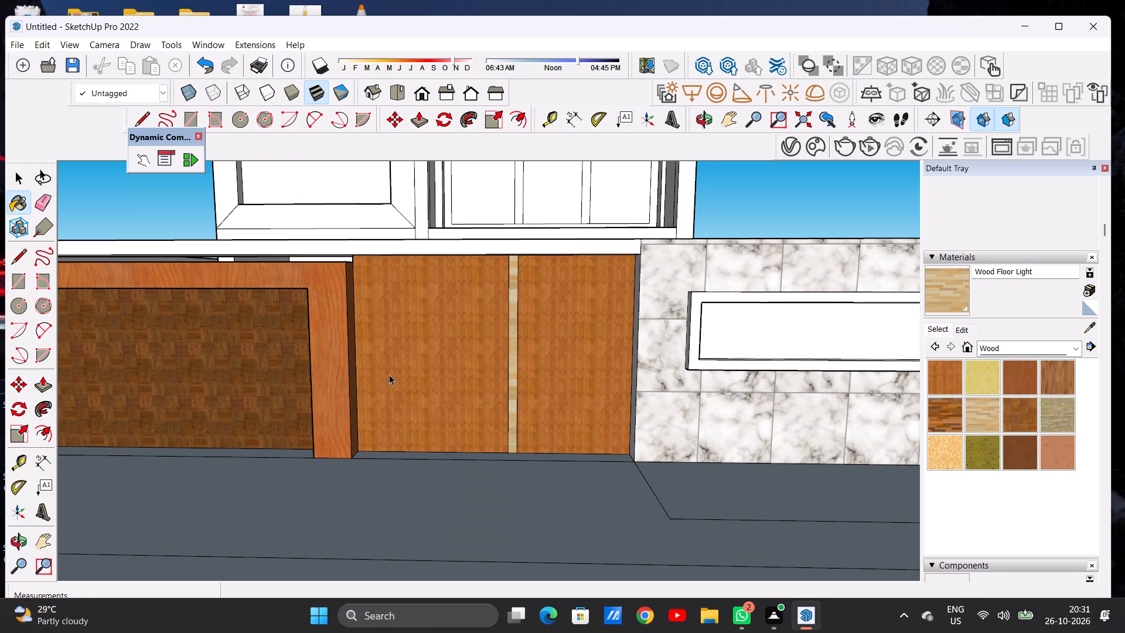
scroll(452, 352, "down", 9)
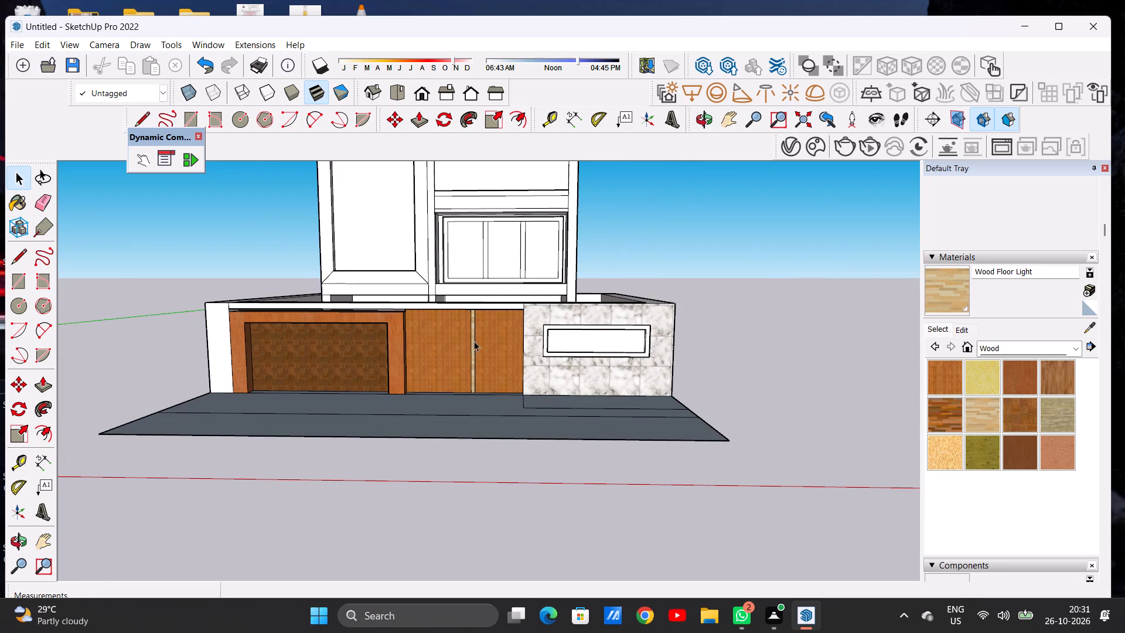
scroll(478, 340, "down", 5)
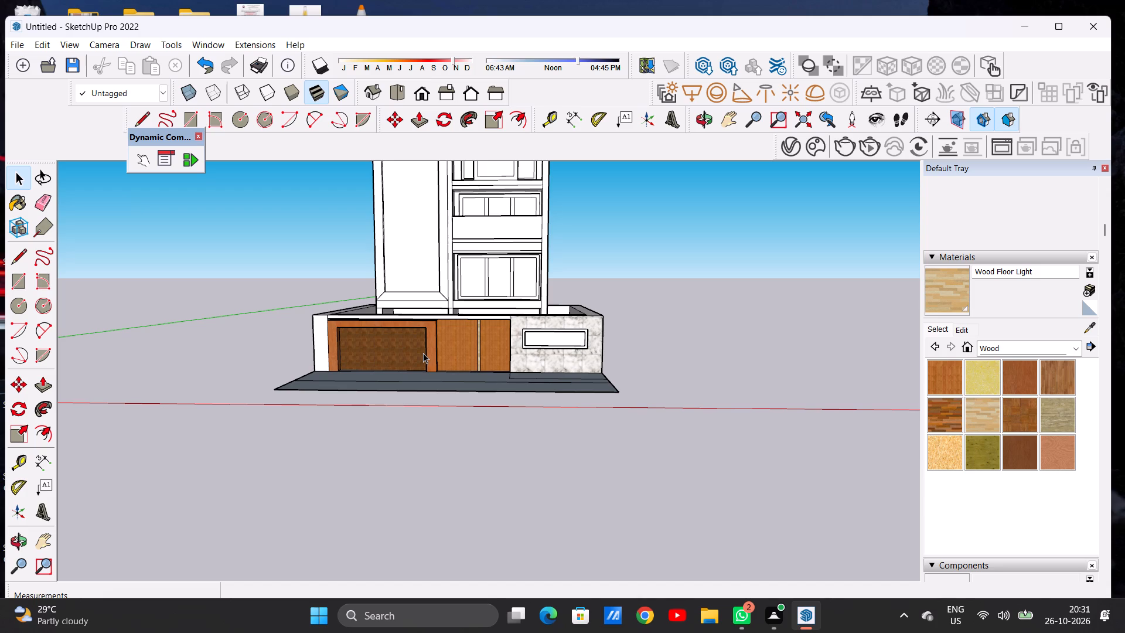
scroll(417, 360, "up", 5)
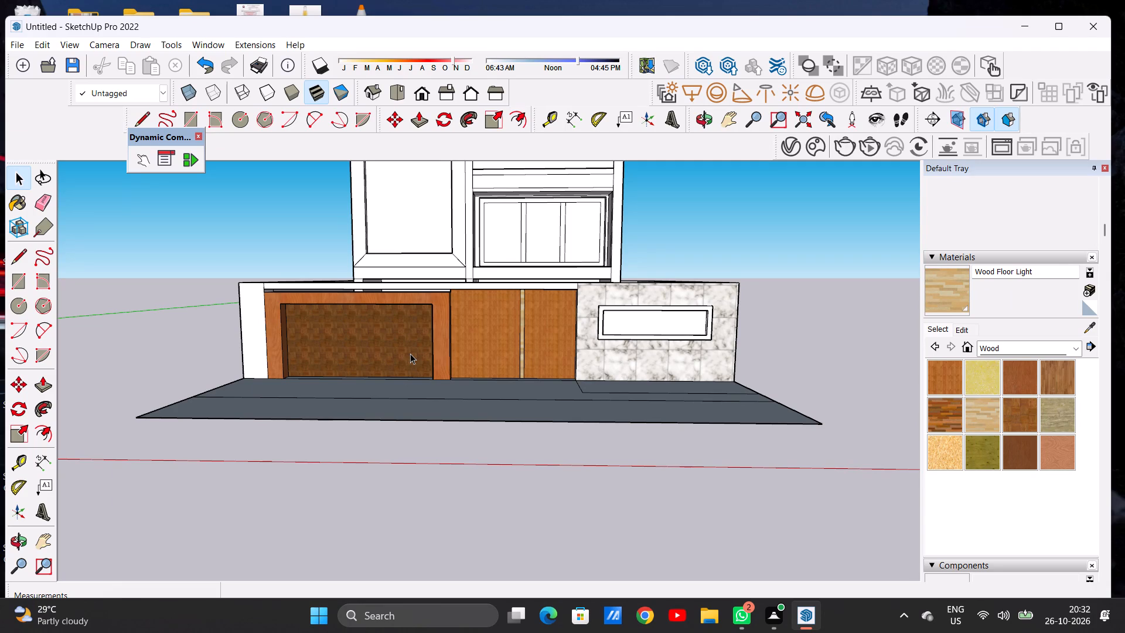
scroll(382, 349, "down", 5)
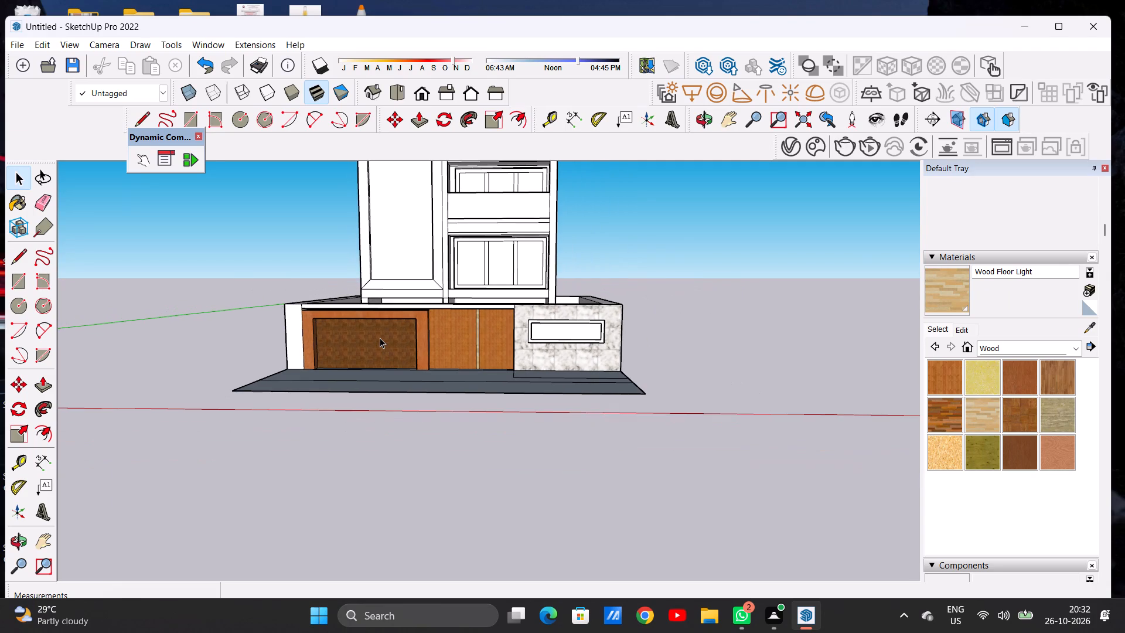
scroll(434, 319, "down", 2)
scroll(475, 321, "up", 6)
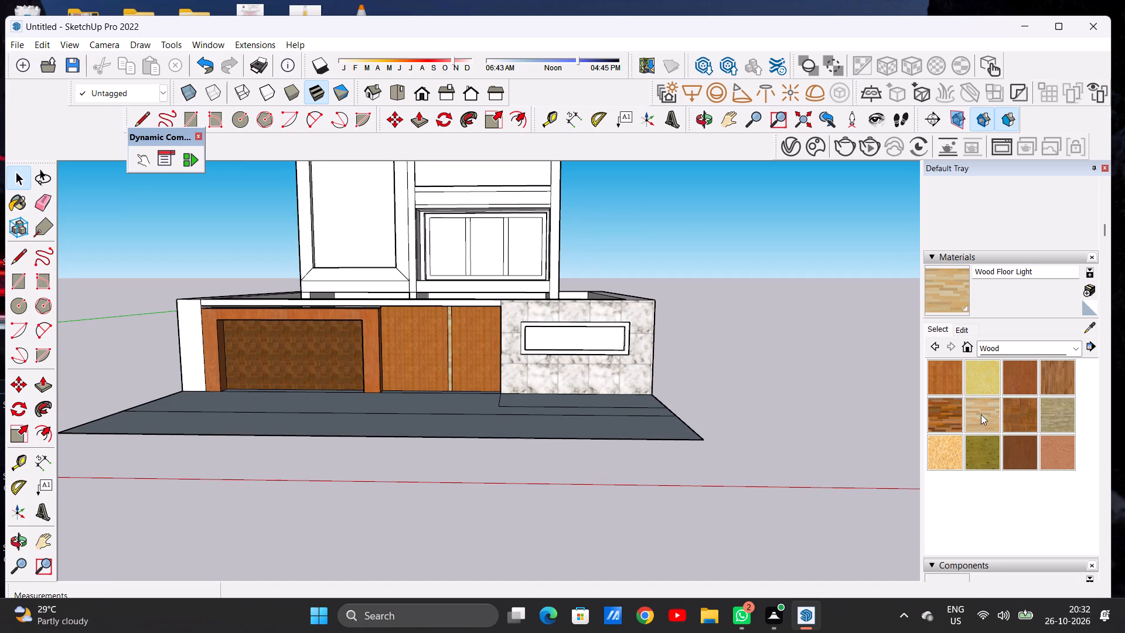
Paint the front and top faces of the beam above the frame and doors with Quartz Light Brown from Synthetic Surfaces.
left_click(1011, 349)
left_click(1015, 498)
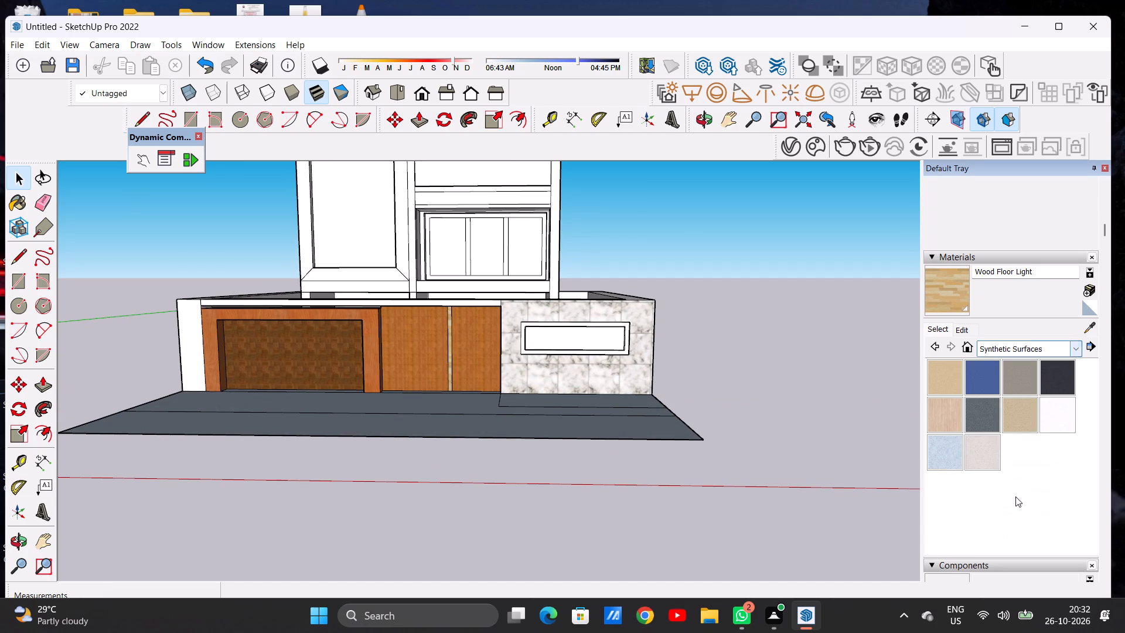
left_click(1014, 409)
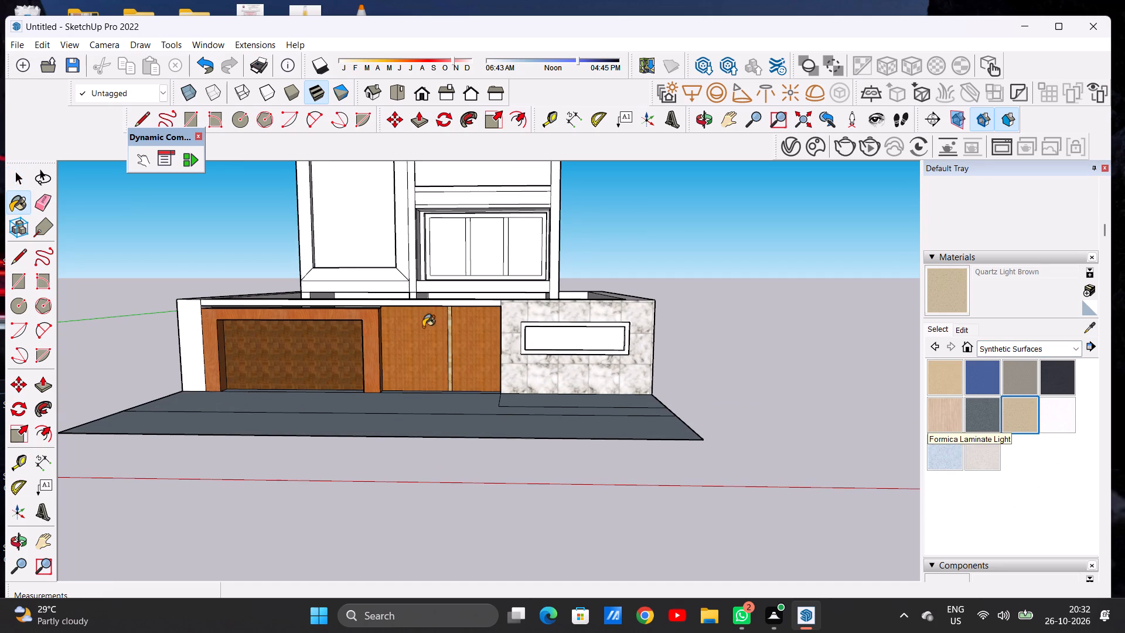
scroll(394, 296, "up", 2)
scroll(396, 295, "down", 1)
scroll(396, 295, "up", 8)
left_click(451, 305)
scroll(524, 298, "down", 6)
middle_click_drag(517, 302, 520, 325)
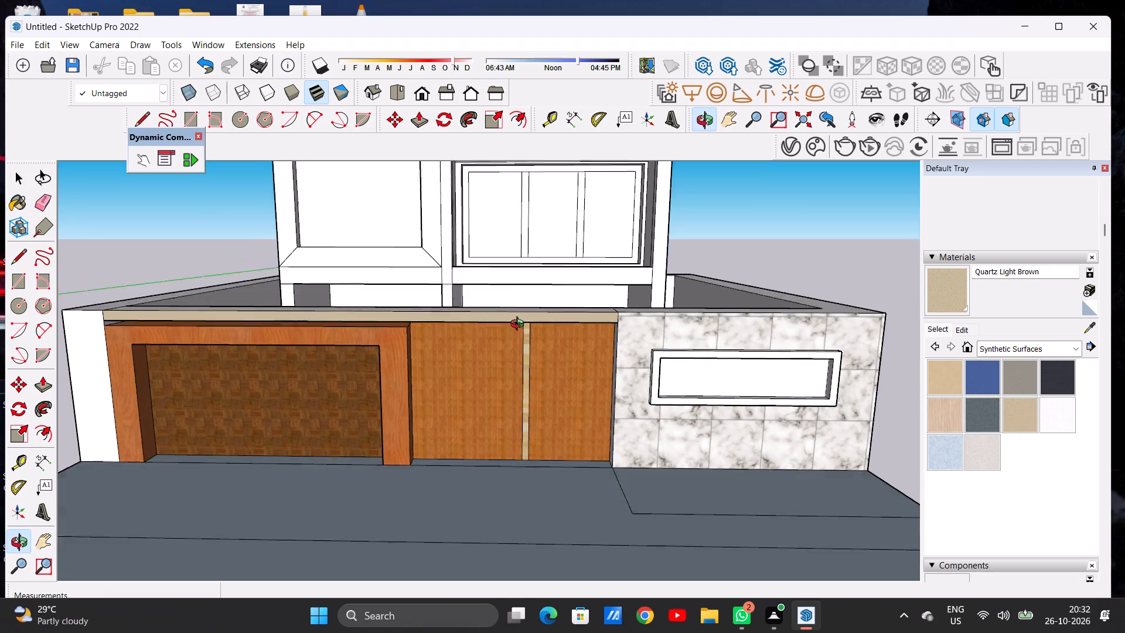
middle_click_drag(520, 325, 525, 402)
scroll(591, 386, "up", 6)
left_click(588, 386)
scroll(548, 360, "down", 12)
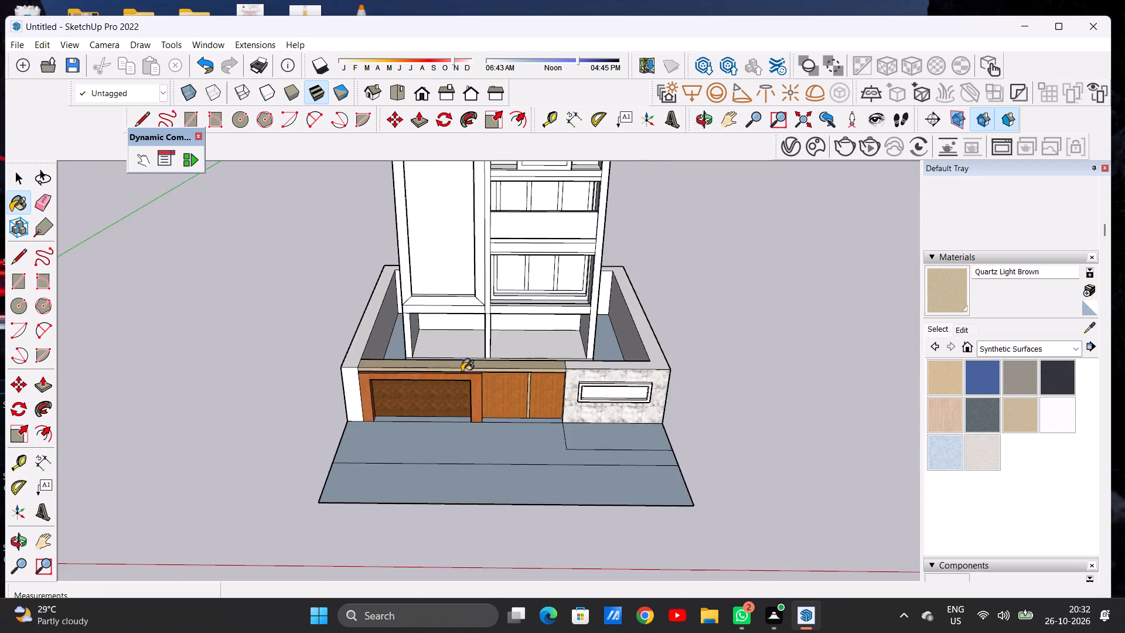
Paint the underside of the beam above the wood frame and doors with Quartz Light Brown.
middle_click_drag(461, 384, 459, 308)
scroll(487, 345, "up", 1)
scroll(487, 345, "down", 1)
scroll(487, 345, "up", 13)
middle_click_drag(502, 365, 478, 302)
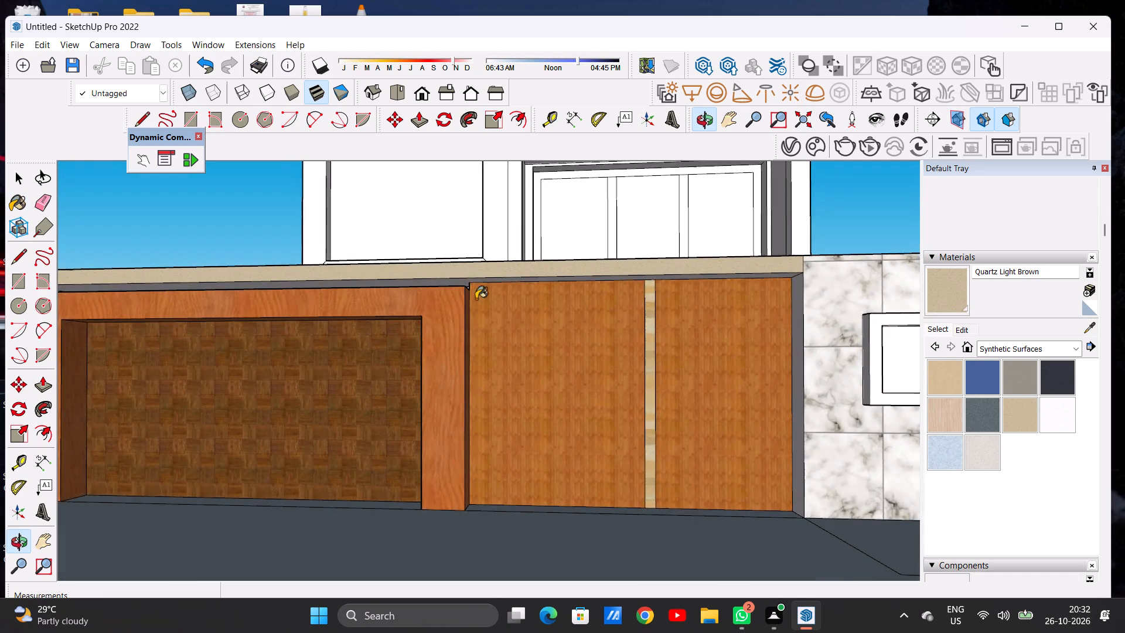
scroll(462, 289, "up", 10)
left_click(455, 273)
scroll(463, 299, "down", 11)
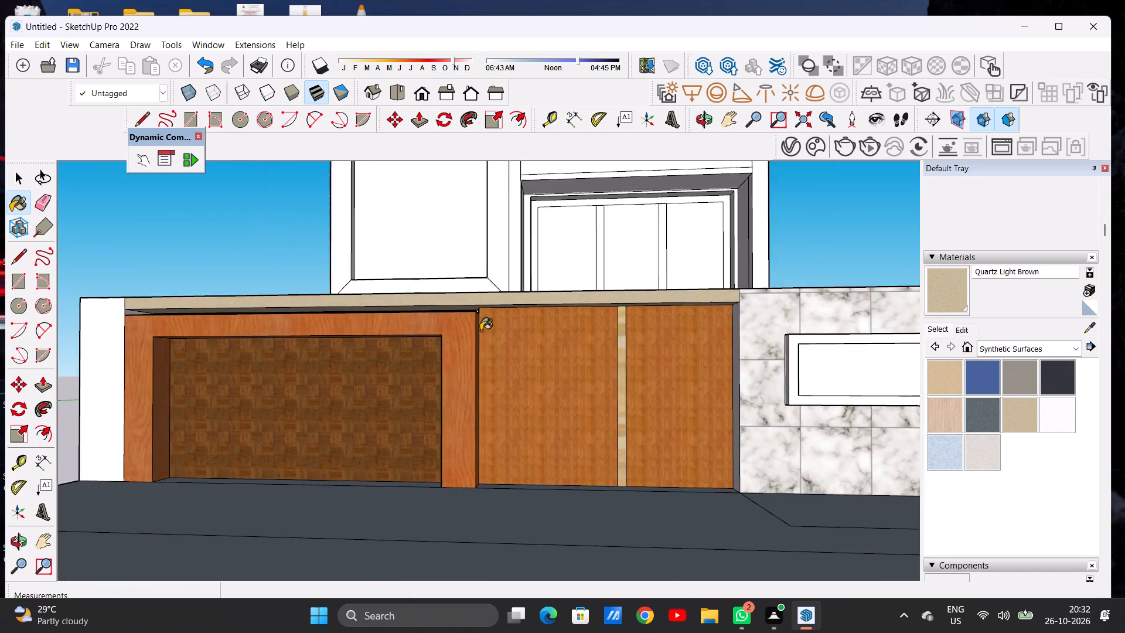
Paint the beam's inner face, on the enclosure side above the doors, with Quartz Light Brown.
scroll(480, 331, "down", 8)
middle_click_drag(523, 319, 276, 434)
middle_click_drag(422, 390, 254, 417)
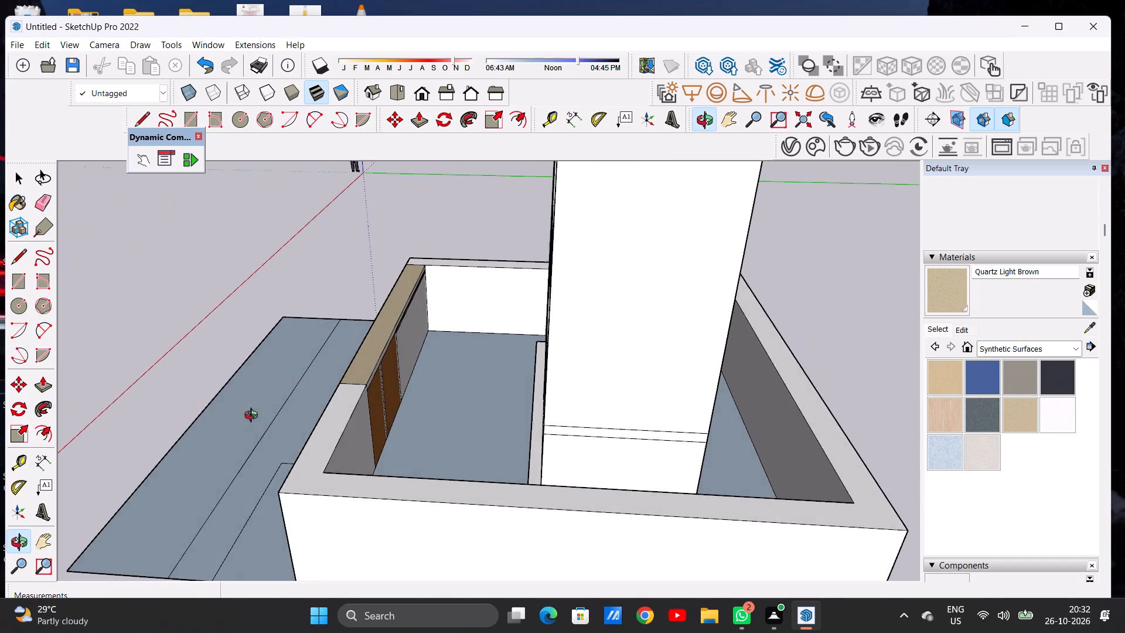
middle_click_drag(254, 417, 254, 417)
scroll(375, 398, "up", 16)
left_click(359, 366)
scroll(371, 376, "down", 7)
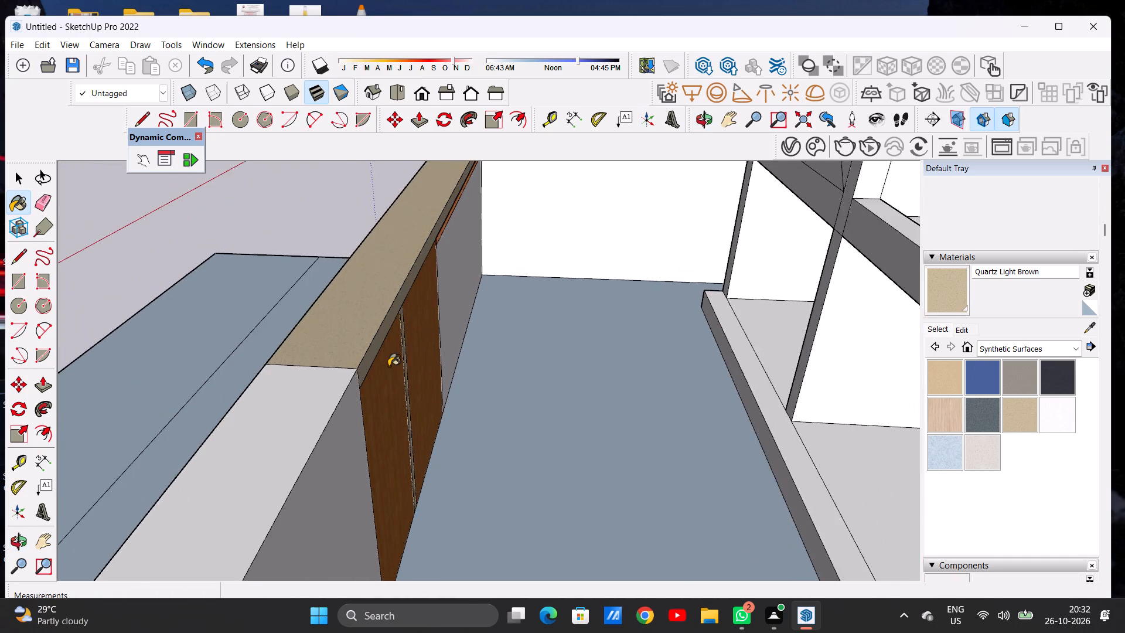
Paint the back face of the framed panel, inside the enclosure, with Quartz Light Brown.
scroll(388, 366, "down", 4)
middle_click_drag(329, 367, 295, 375)
scroll(444, 299, "up", 7)
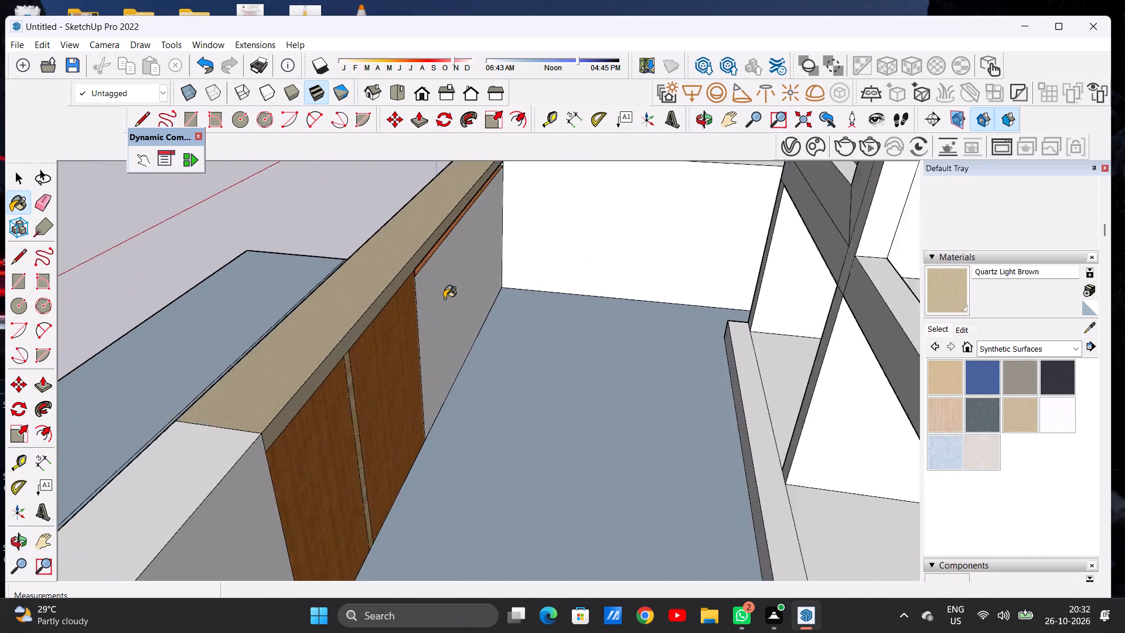
scroll(444, 298, "up", 1)
left_click(444, 298)
scroll(438, 323, "down", 5)
Examine the front wall and enclosure from front and above for surfaces that are still unpainted.
middle_click_drag(315, 351, 632, 319)
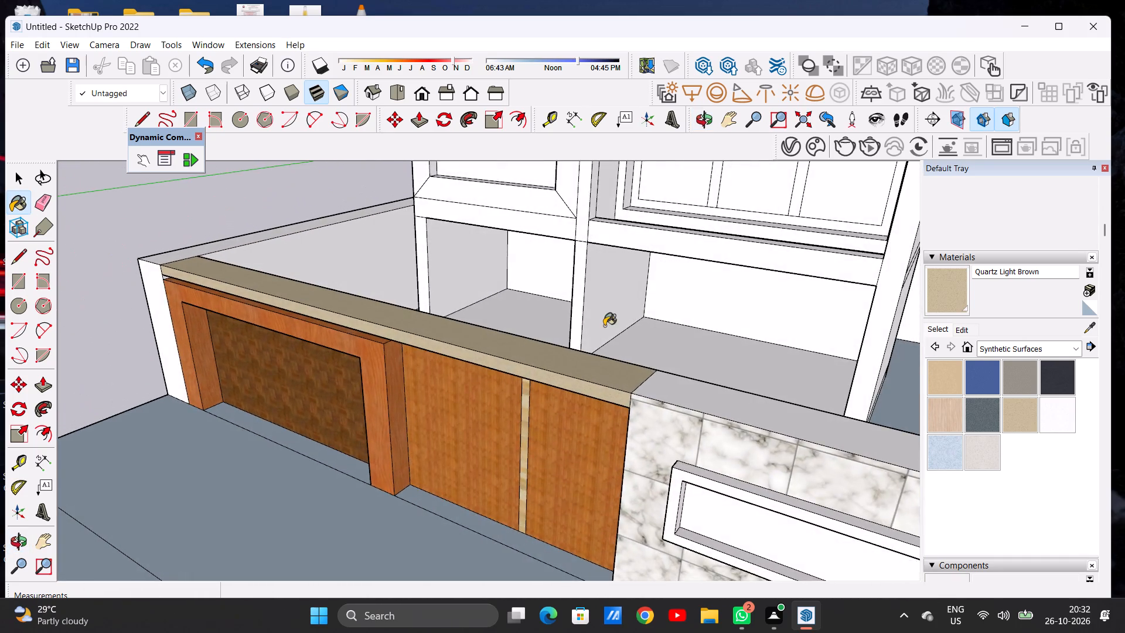
scroll(588, 325, "down", 7)
middle_click_drag(537, 366, 647, 299)
scroll(434, 352, "down", 3)
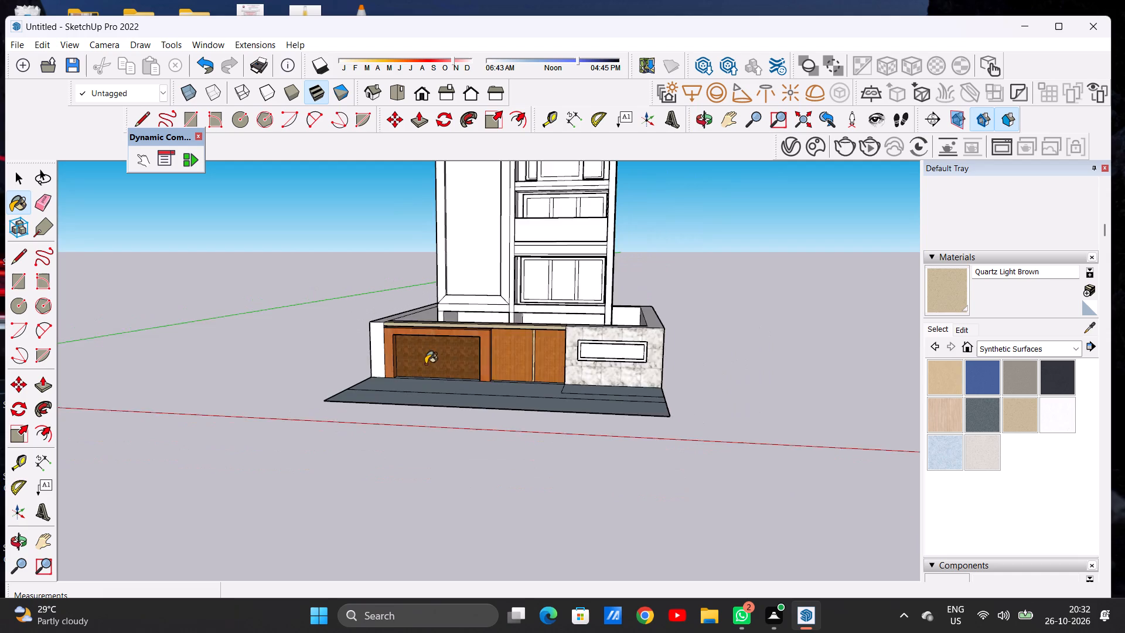
scroll(425, 364, "down", 2)
middle_click_drag(502, 356, 516, 333)
scroll(566, 334, "up", 6)
middle_click_drag(546, 326, 548, 367)
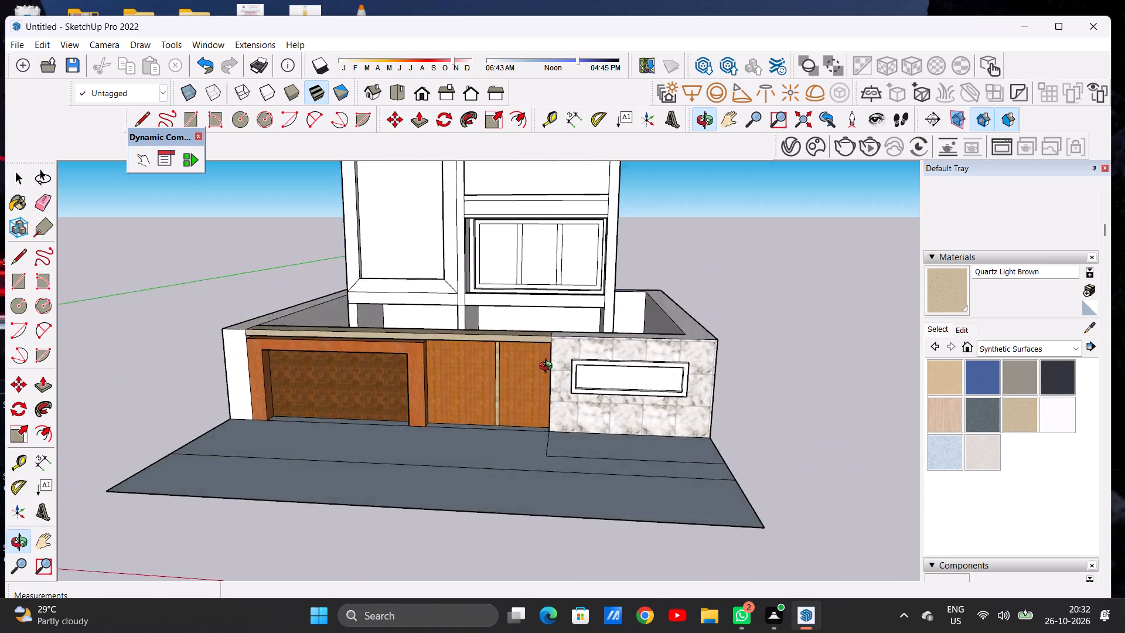
middle_click_drag(548, 367, 560, 450)
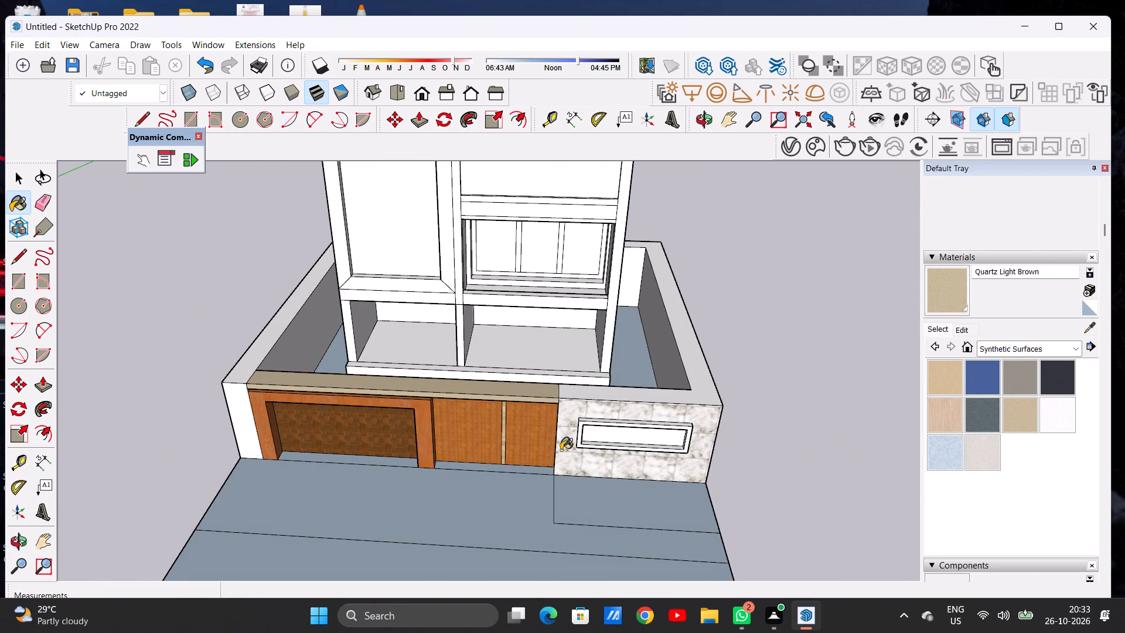
scroll(530, 394, "down", 7)
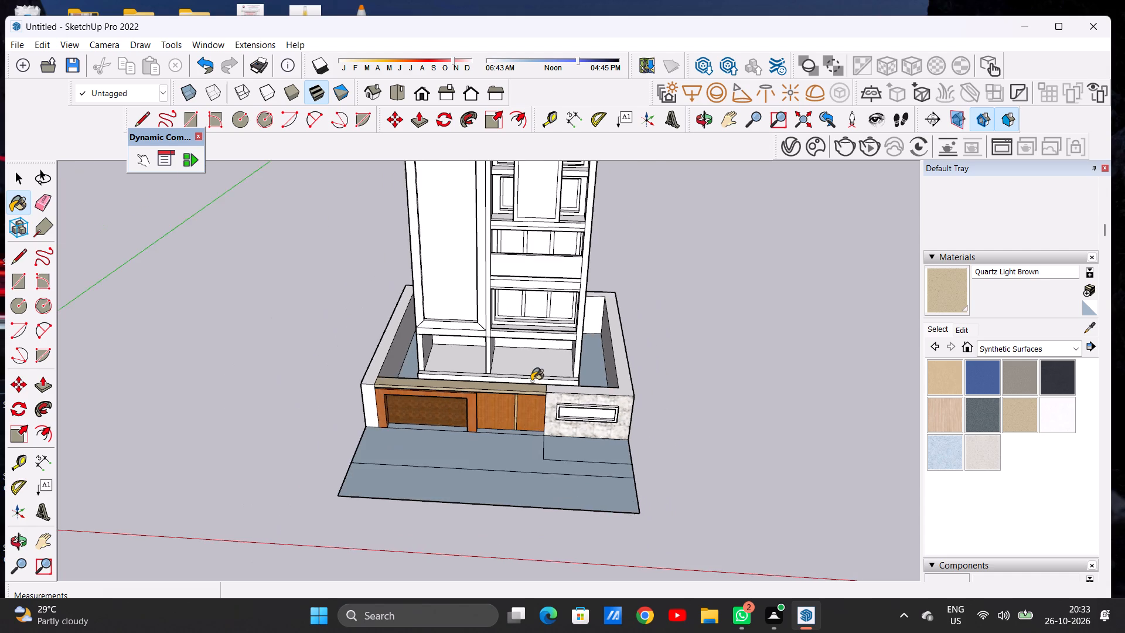
middle_click_drag(519, 418, 527, 355)
scroll(571, 373, "up", 8)
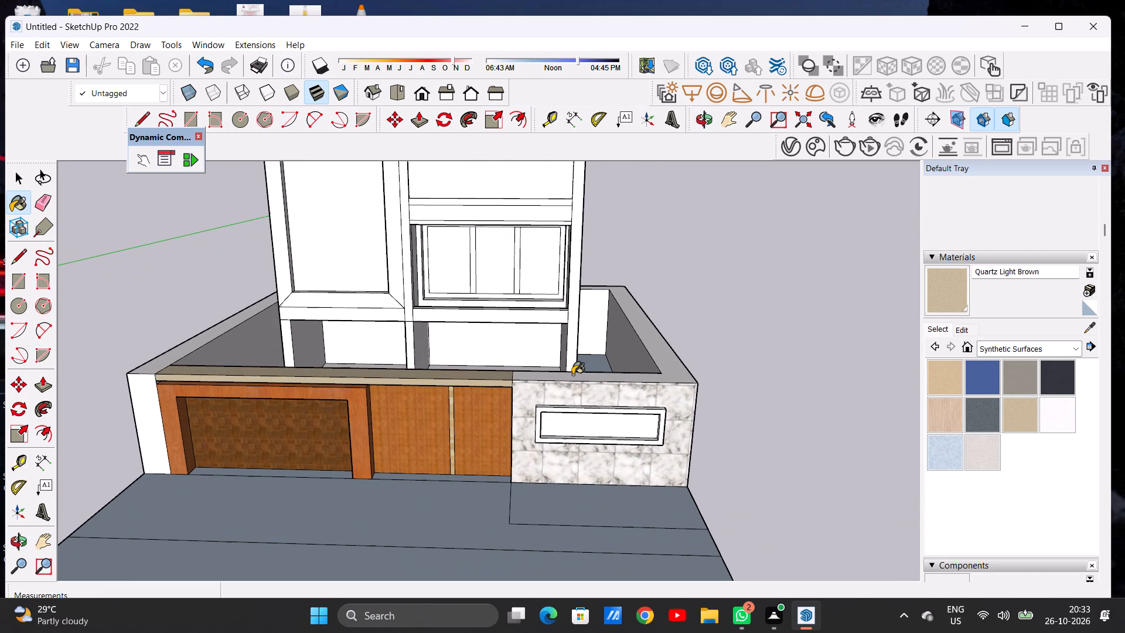
scroll(595, 376, "down", 3)
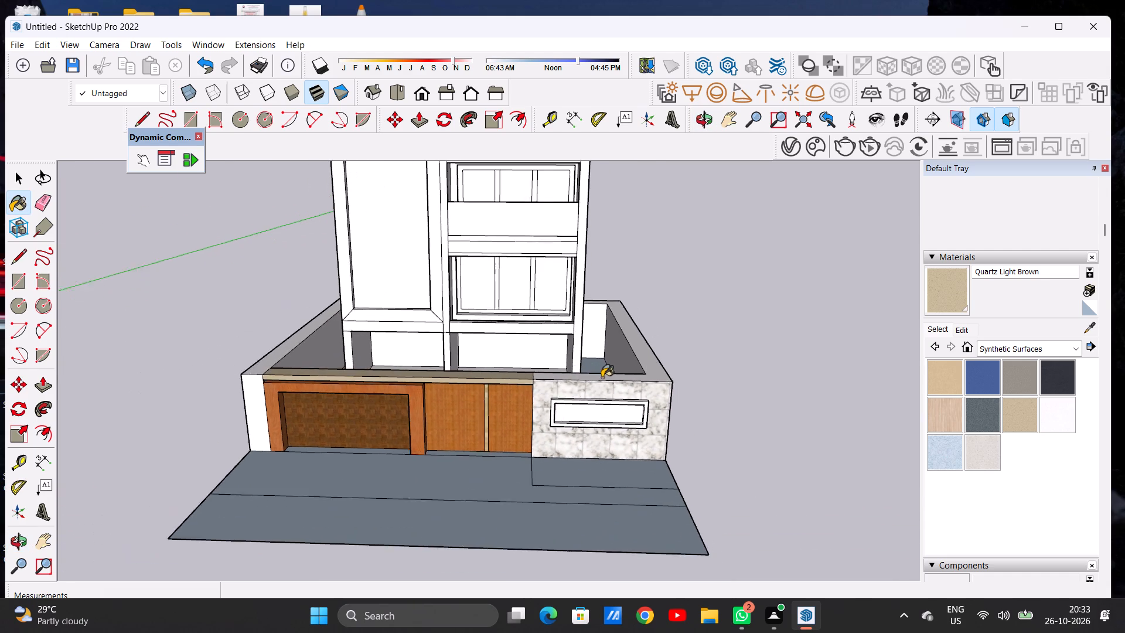
scroll(602, 377, "down", 1)
scroll(445, 400, "down", 2)
scroll(316, 420, "up", 3)
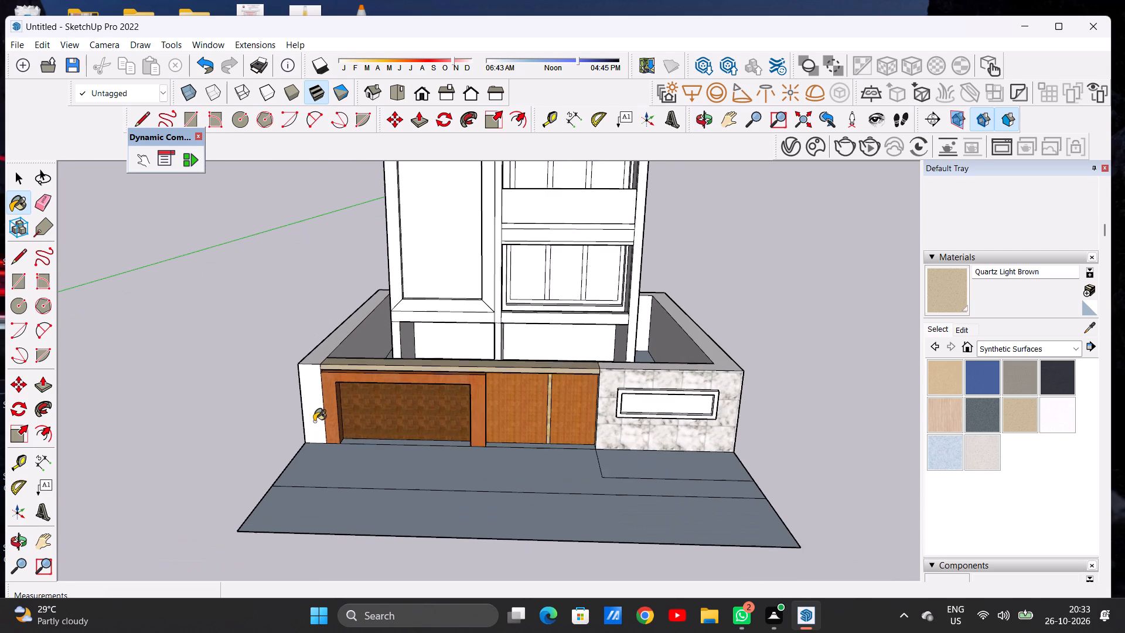
scroll(314, 421, "up", 1)
scroll(314, 421, "down", 1)
Paint the front face of the wall's end pier beside the wood frame with Formica Beige from Synthetic Surfaces.
left_click(933, 372)
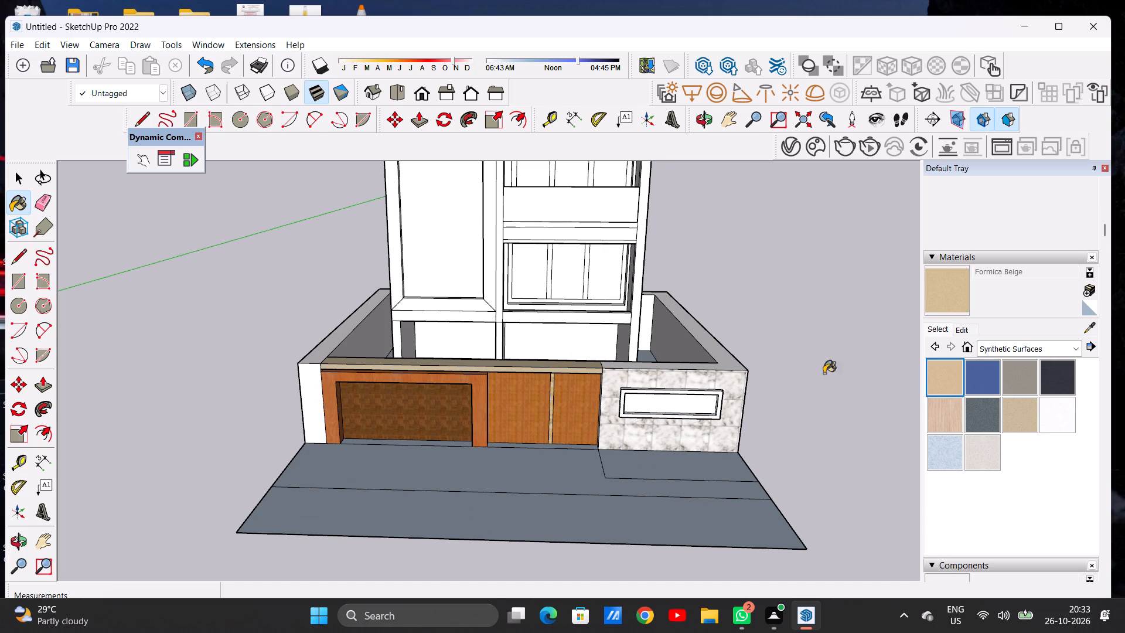
scroll(290, 379, "up", 6)
left_click(320, 382)
scroll(318, 392, "down", 4)
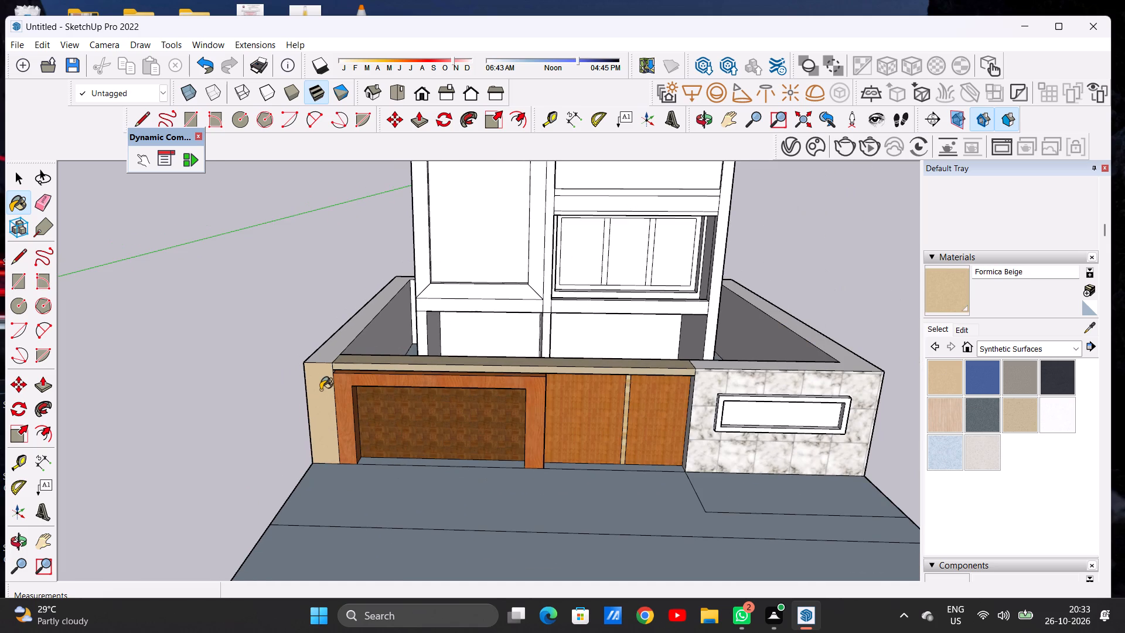
scroll(328, 372, "down", 1)
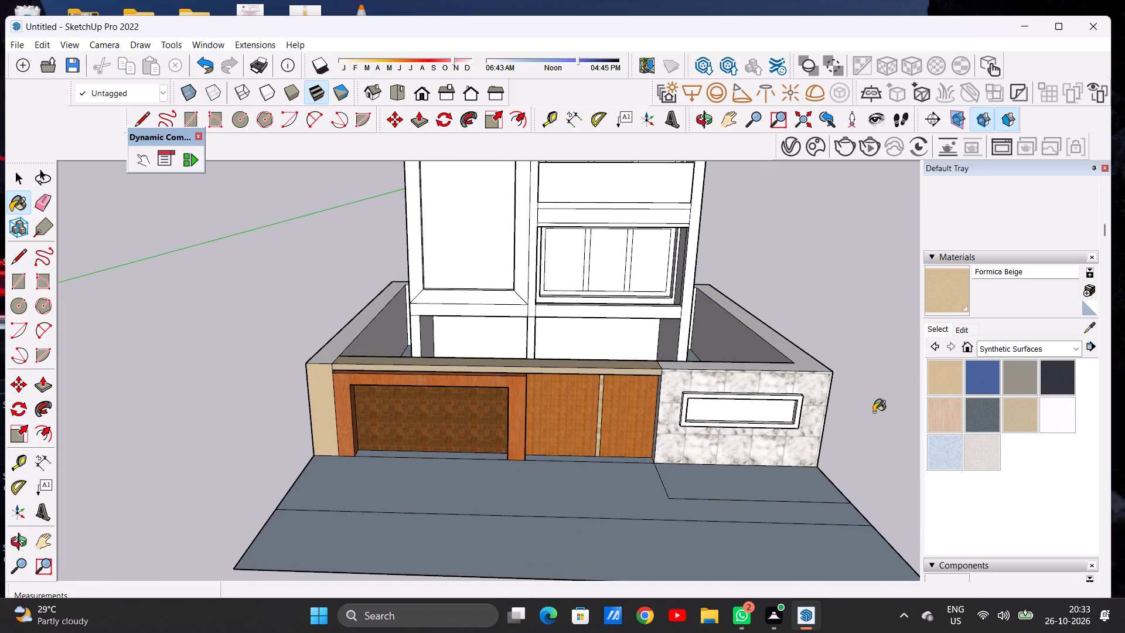
Repaint the front face of the wall's end pier beside the wood frame with Formica Laminate Light from Synthetic Surfaces.
left_click(949, 417)
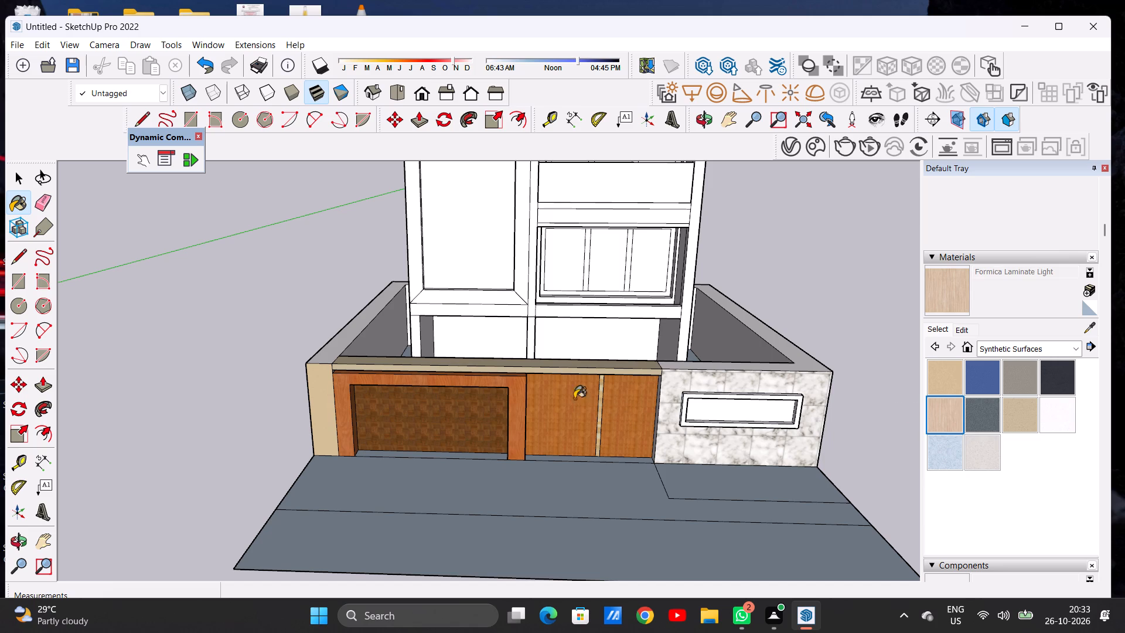
scroll(317, 404, "up", 11)
left_click(321, 387)
scroll(333, 391, "down", 2)
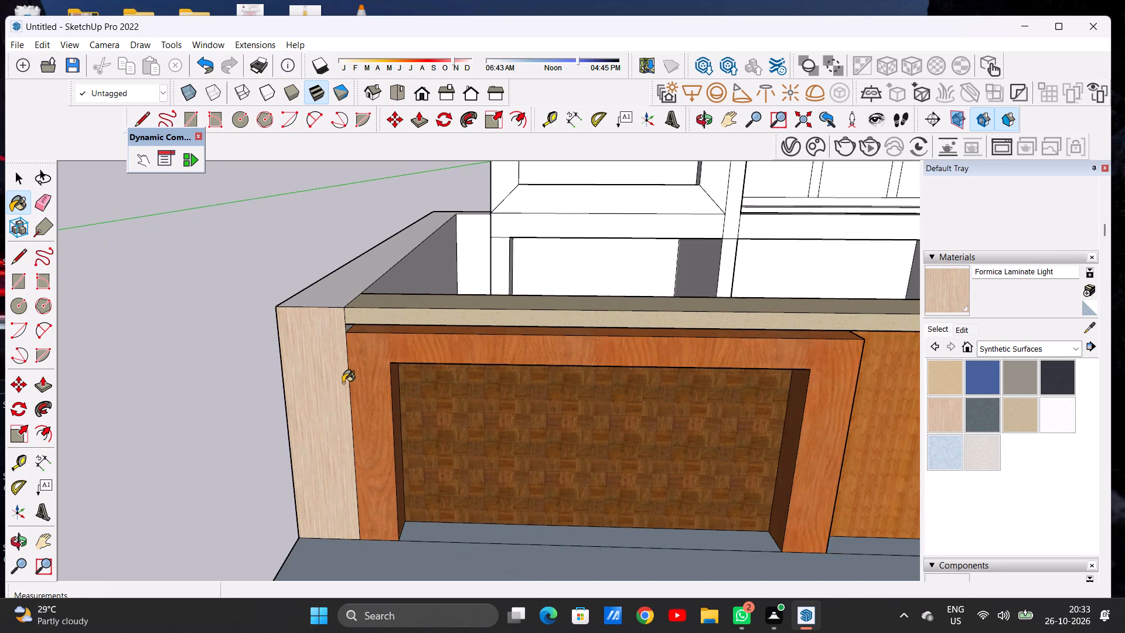
scroll(346, 374, "down", 14)
Paint the top surface of the enclosure walls with Formica Laminate Light.
middle_click_drag(332, 343, 331, 410)
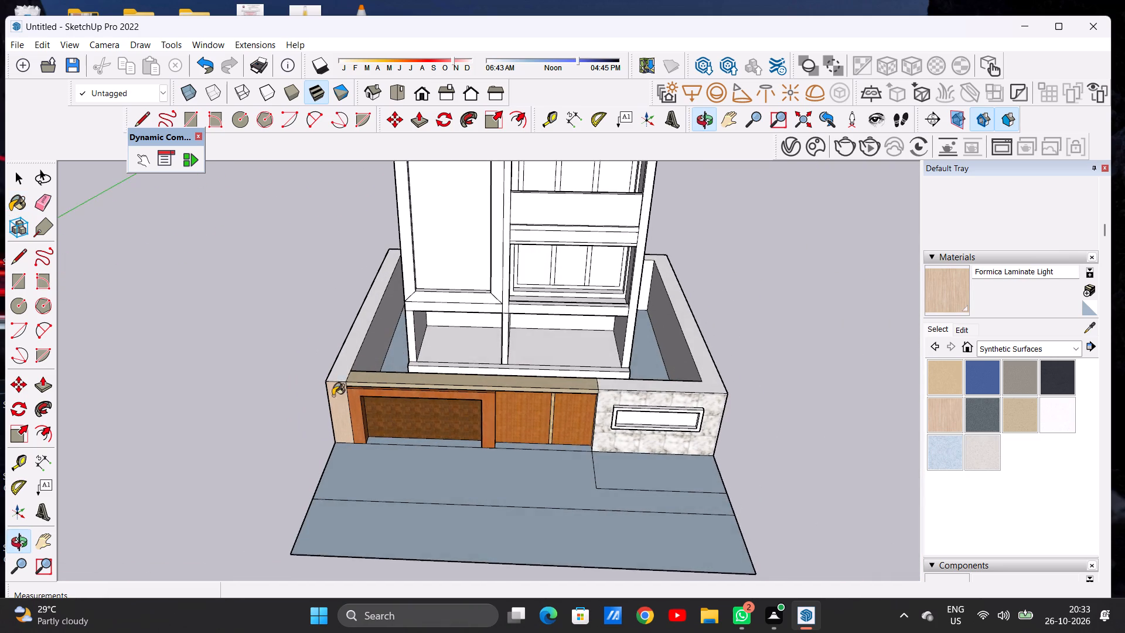
scroll(339, 382, "up", 1)
scroll(340, 380, "down", 1)
scroll(340, 380, "up", 3)
left_click(342, 376)
scroll(499, 373, "down", 5)
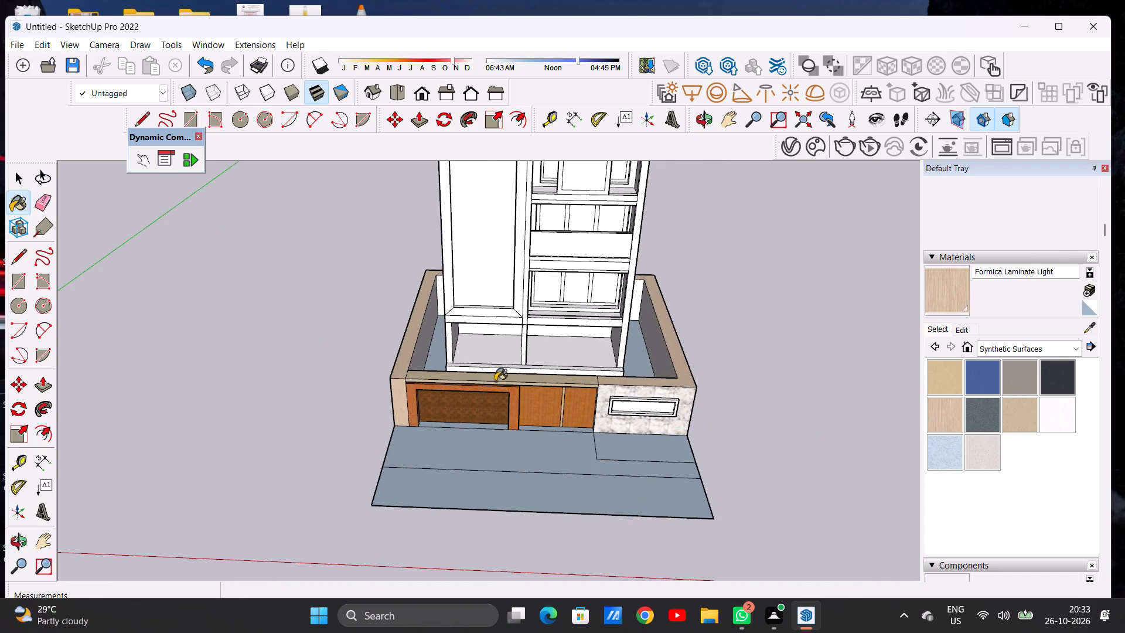
middle_click_drag(491, 389, 498, 336)
scroll(498, 335, "up", 3)
key("space")
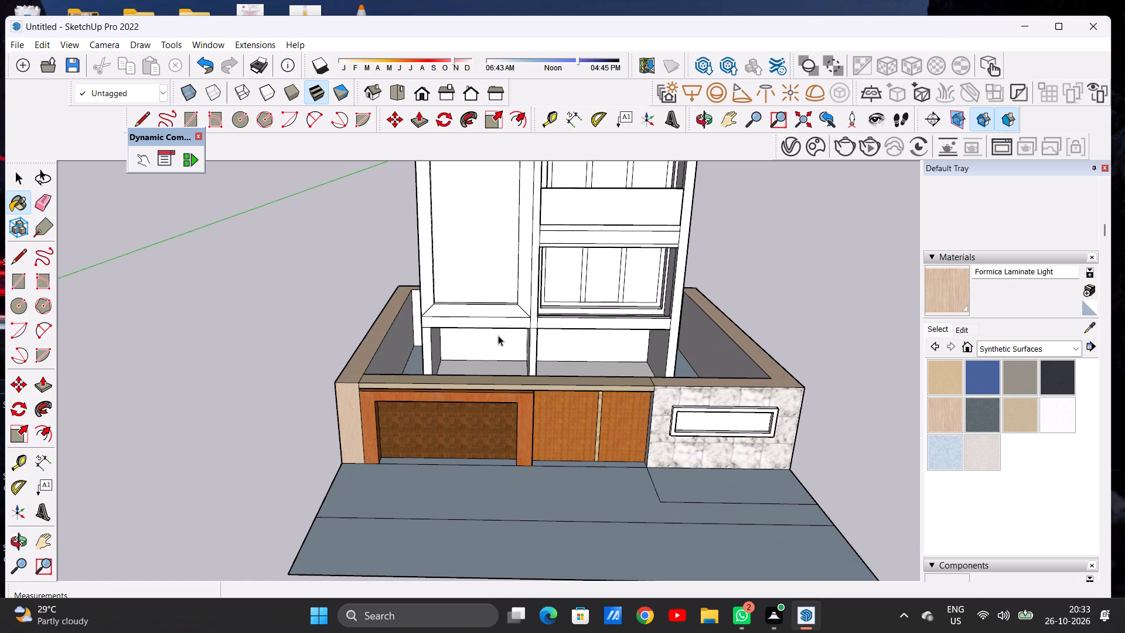
scroll(378, 378, "down", 6)
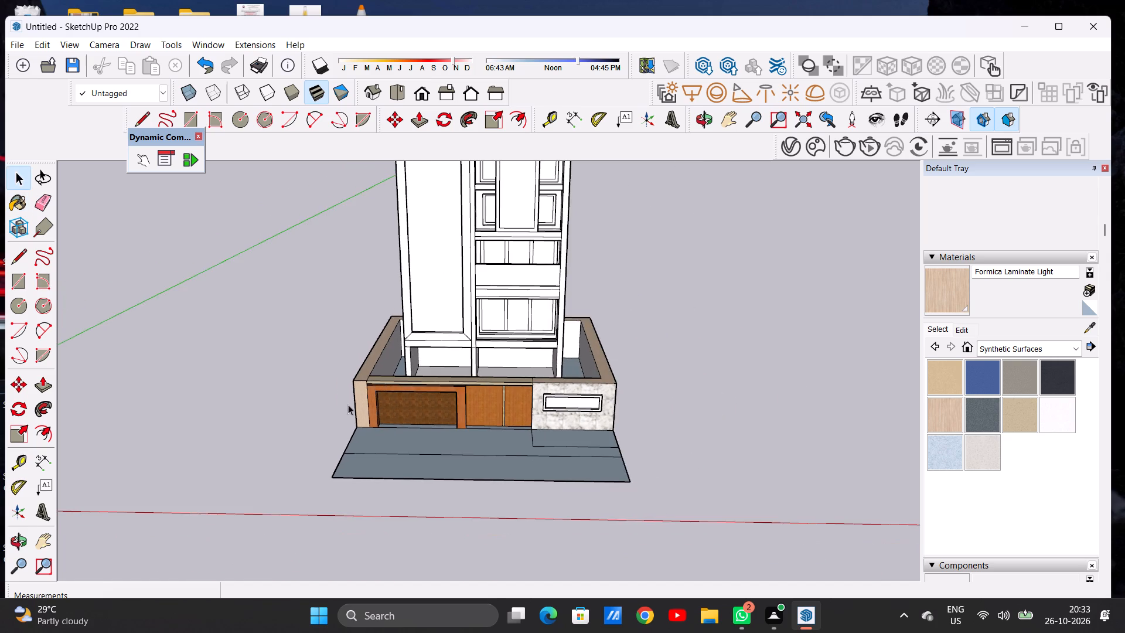
Paint the outer face of the side wall next to the end pier with Stone Vein Gray from the Stone collection.
middle_click_drag(348, 402, 499, 350)
scroll(394, 403, "up", 7)
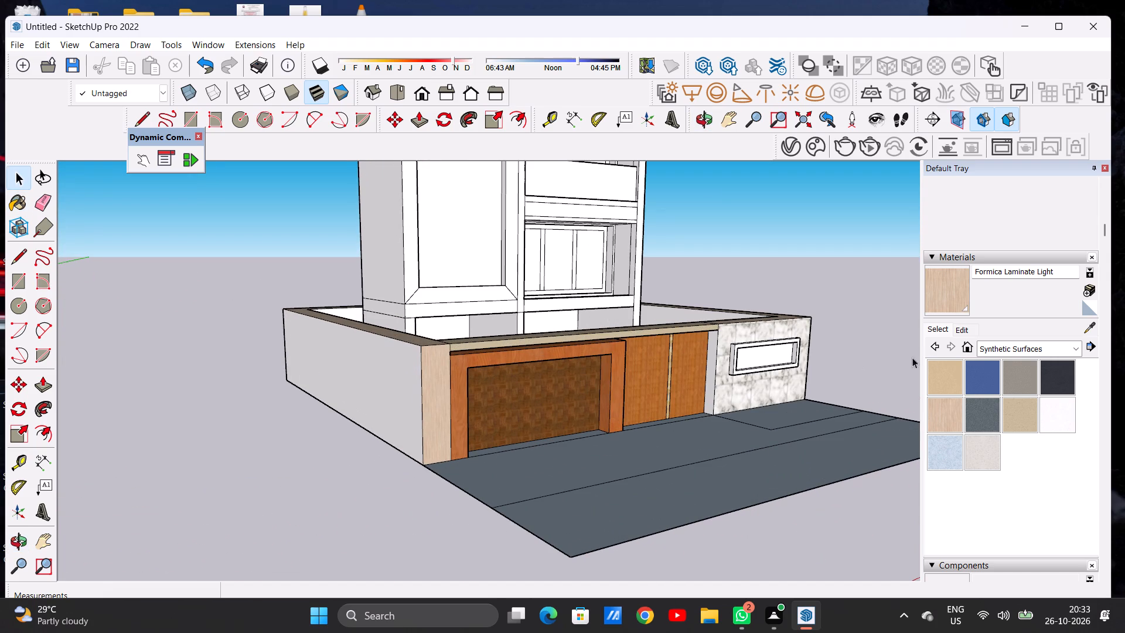
left_click(995, 349)
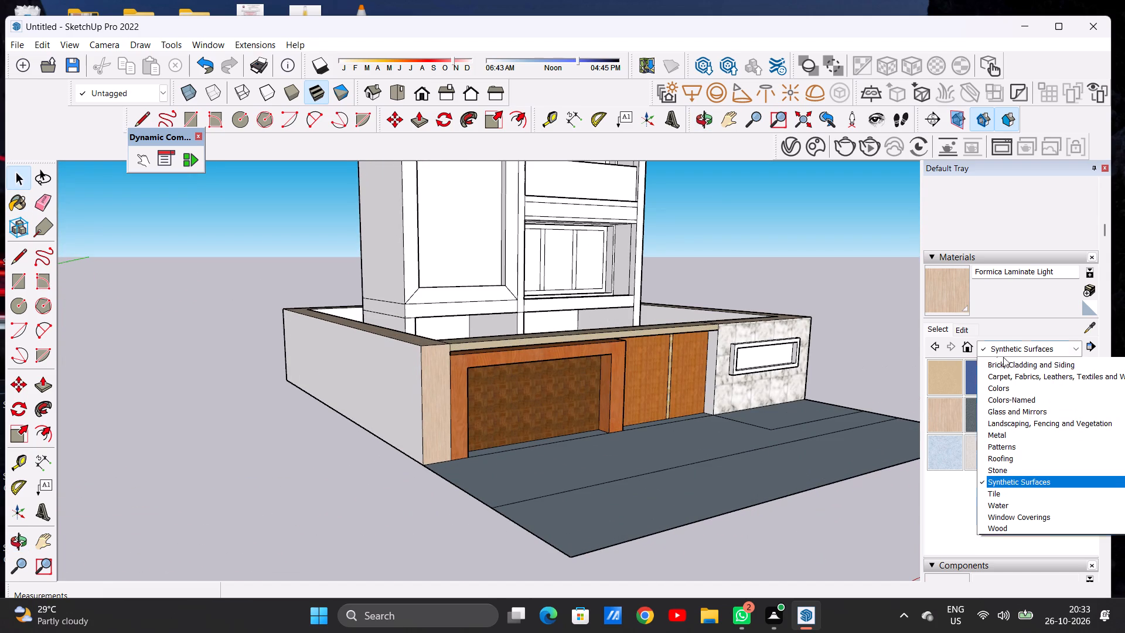
left_click(1024, 482)
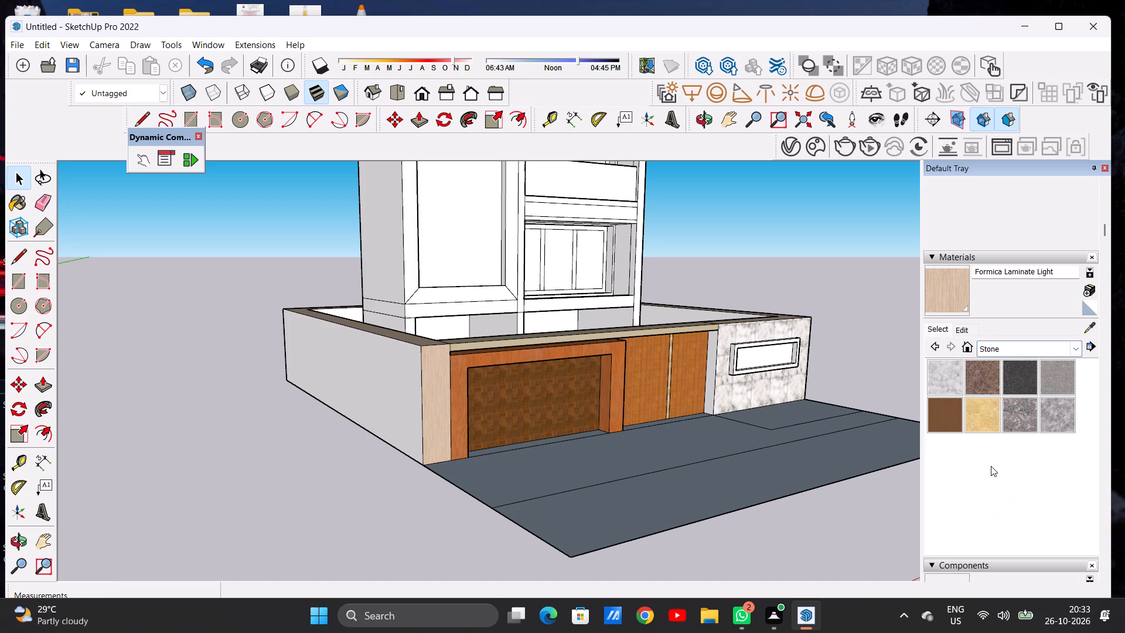
left_click(1052, 414)
scroll(401, 393, "up", 7)
left_click(403, 393)
scroll(397, 391, "down", 6)
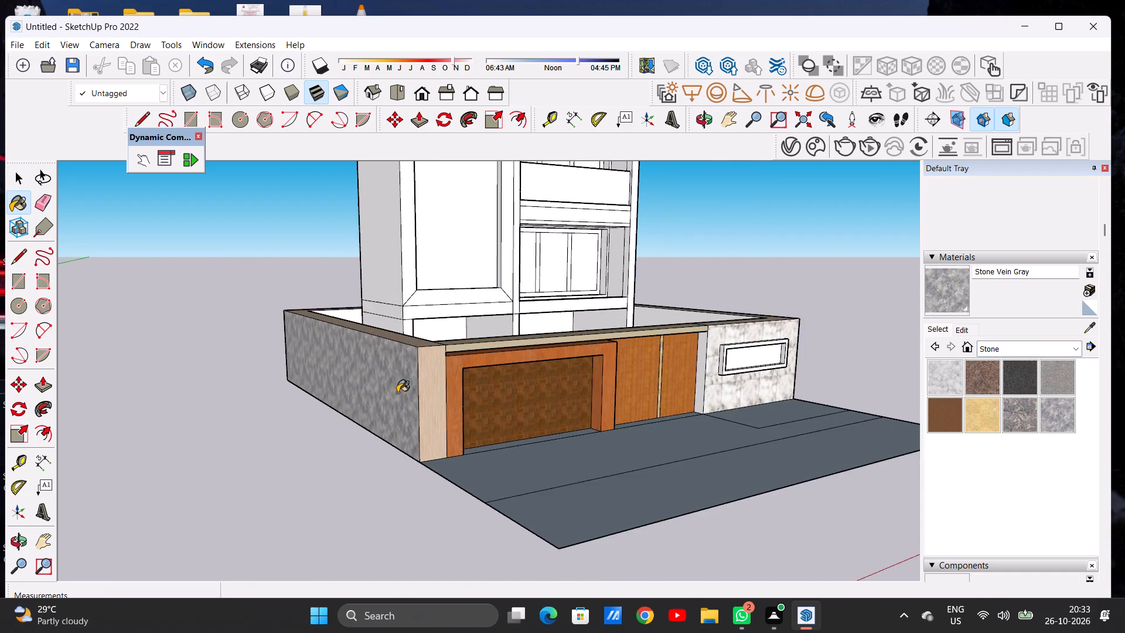
scroll(397, 393, "down", 8)
scroll(369, 393, "up", 20)
scroll(369, 393, "up", 9)
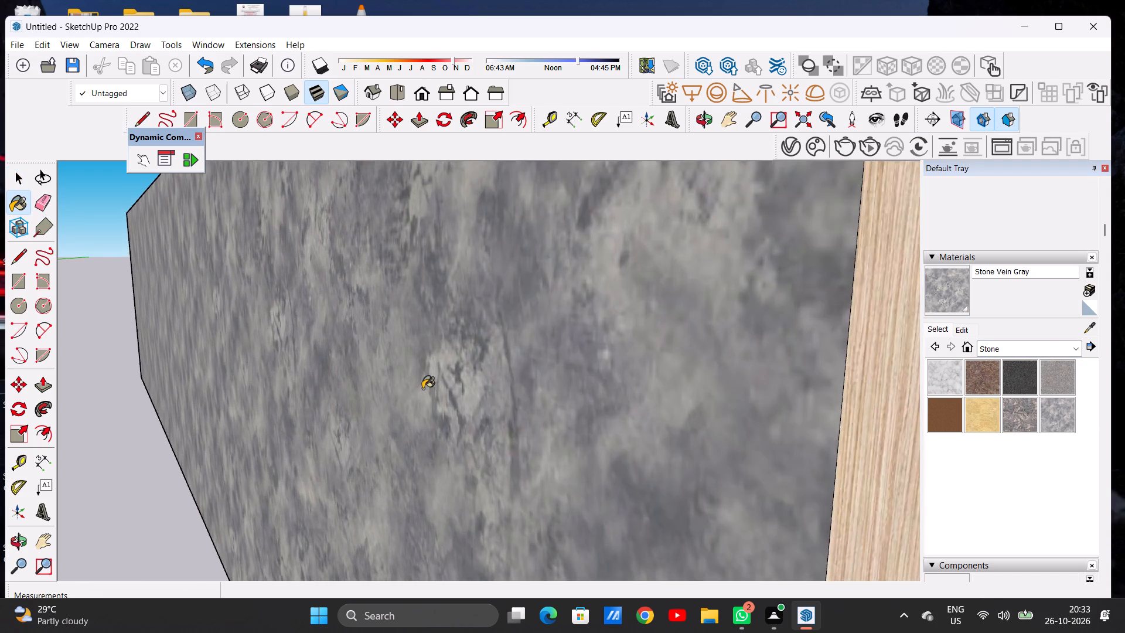
scroll(427, 390, "down", 20)
scroll(427, 390, "down", 11)
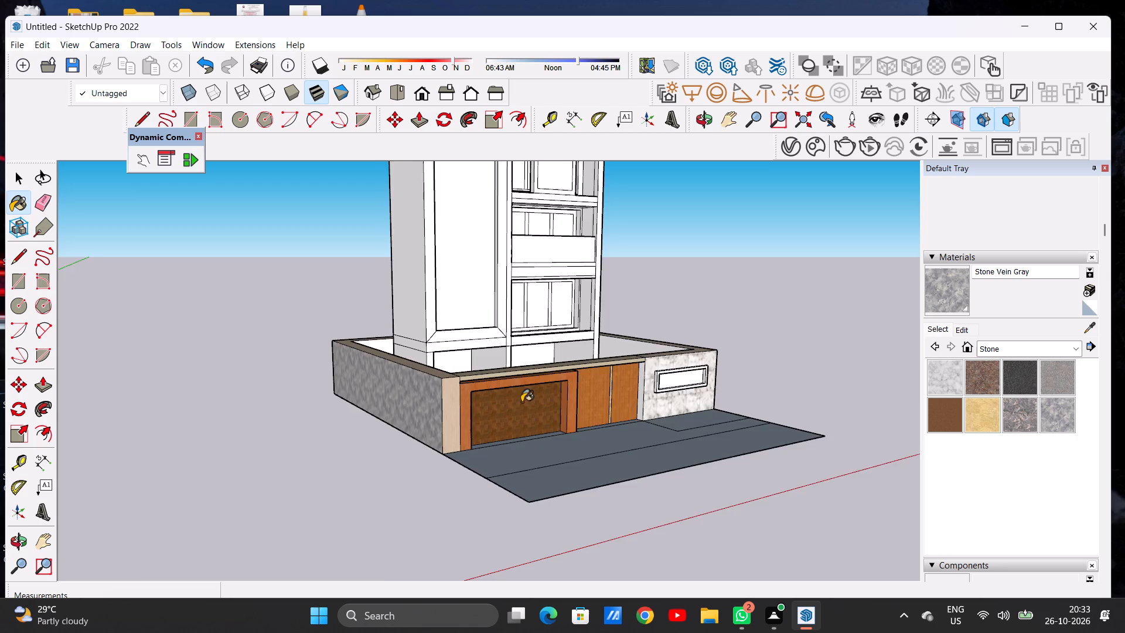
Paint the inner face of the side wall next to the end pier with Stone Vein Gray.
middle_click_drag(521, 402, 347, 475)
scroll(365, 392, "up", 10)
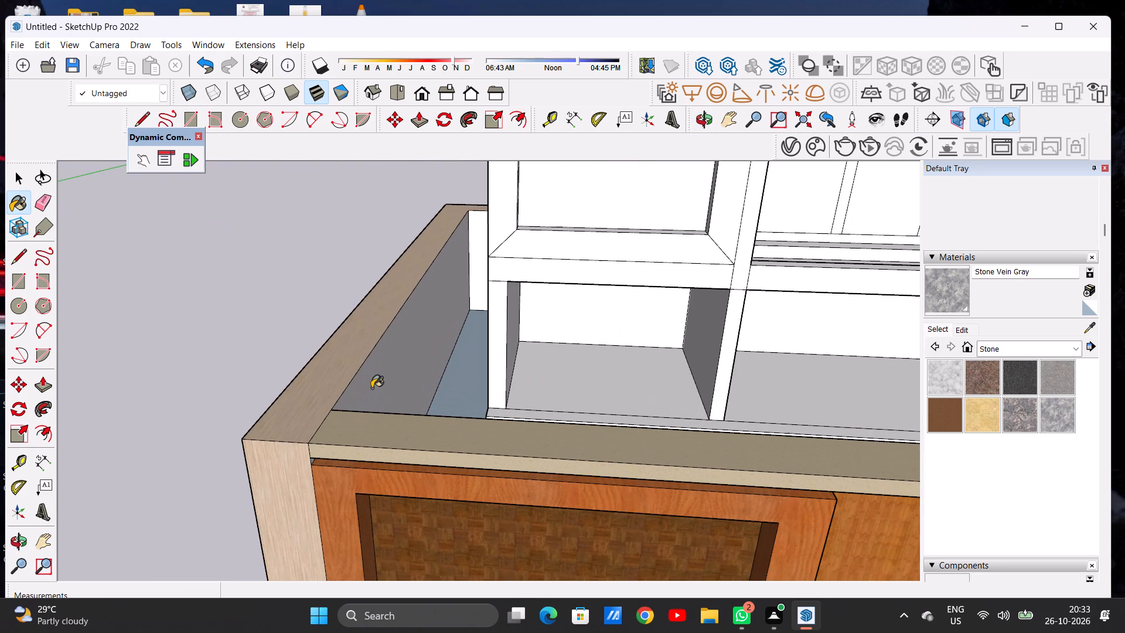
scroll(371, 388, "up", 1)
left_click(373, 390)
scroll(377, 386, "down", 19)
Paint the outer face of the opposite side wall, adjoining the tiled front section, with Stone Vein Gray.
scroll(571, 390, "up", 5)
middle_click_drag(516, 390, 455, 379)
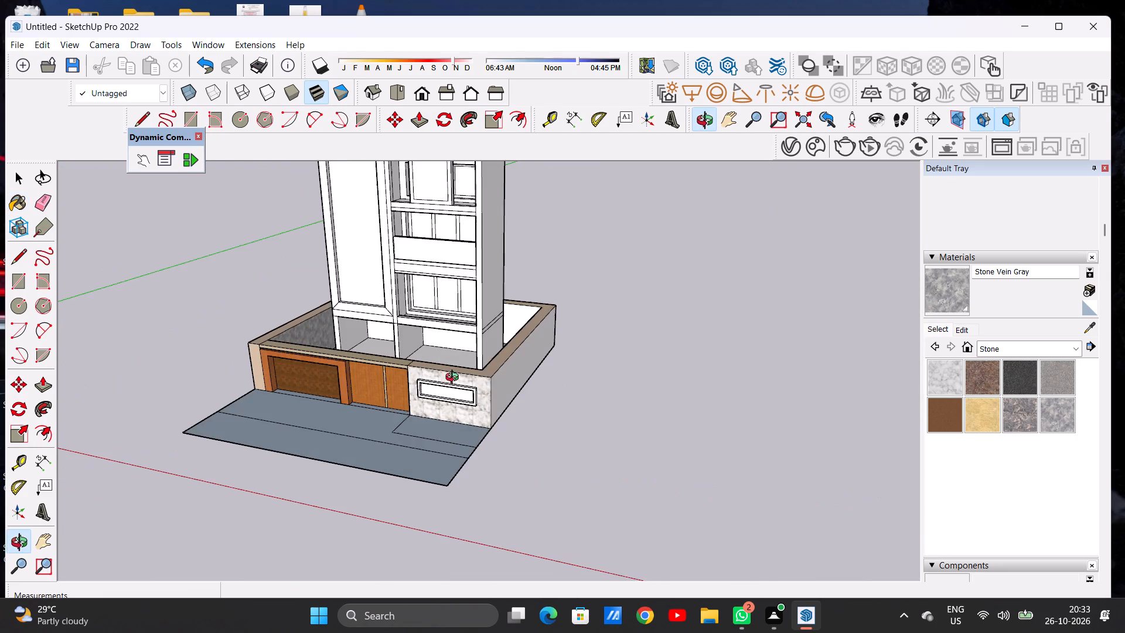
middle_click_drag(455, 379, 454, 379)
scroll(489, 377, "up", 8)
left_click(510, 383)
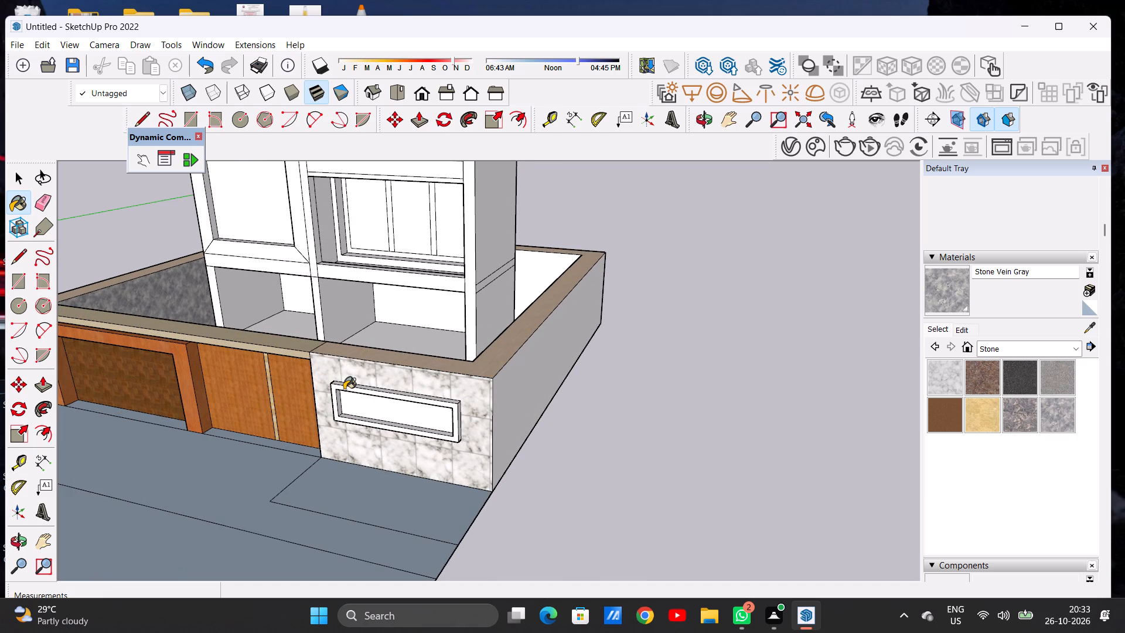
Paint the inner face of the enclosure's rear wall, behind the tall structure, with Stone Vein Gray.
scroll(339, 400, "down", 7)
middle_click_drag(449, 350, 368, 426)
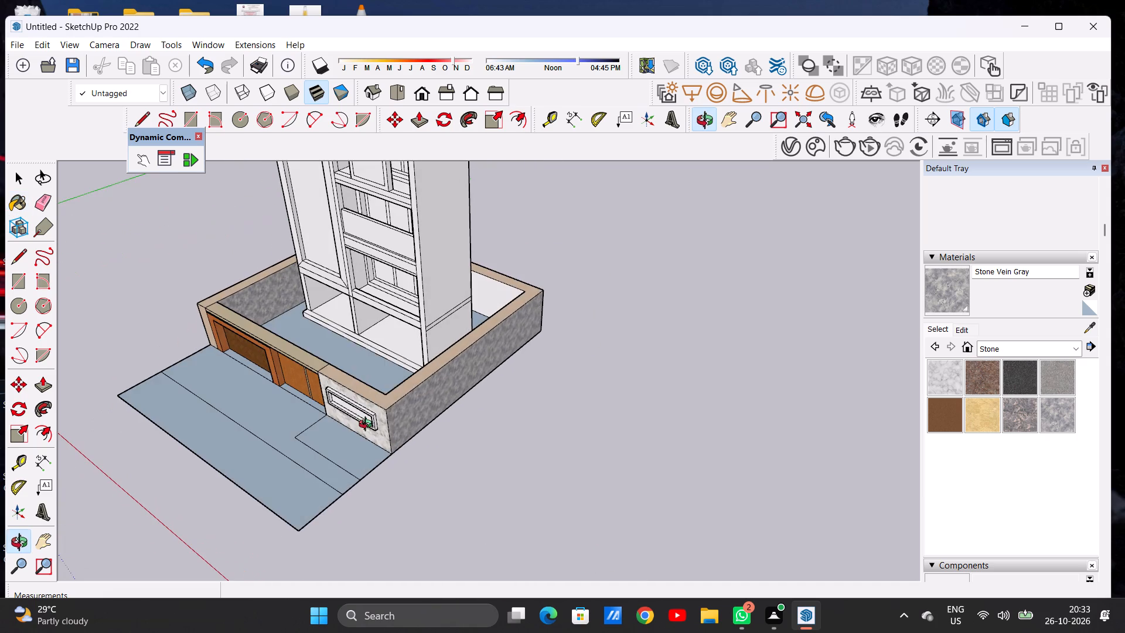
middle_click_drag(368, 426, 369, 425)
scroll(492, 300, "up", 5)
left_click(493, 300)
scroll(396, 350, "down", 6)
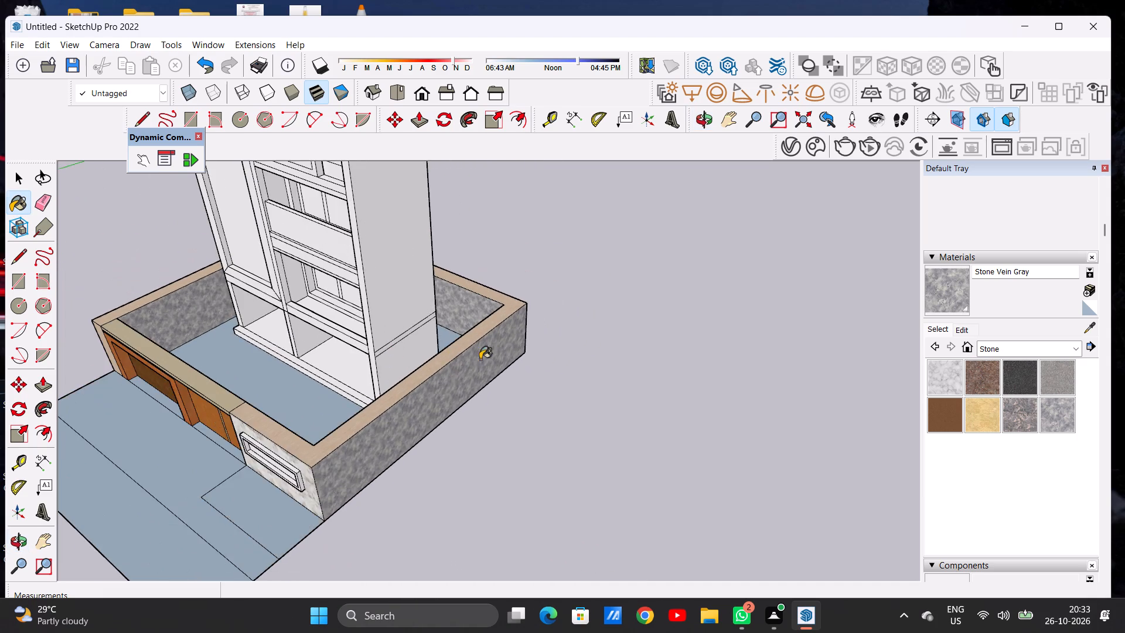
Paint the outer face of the enclosure's rear wall with Stone Vein Gray.
middle_click_drag(479, 359, 149, 367)
scroll(303, 354, "down", 6)
middle_click_drag(501, 356, 426, 324)
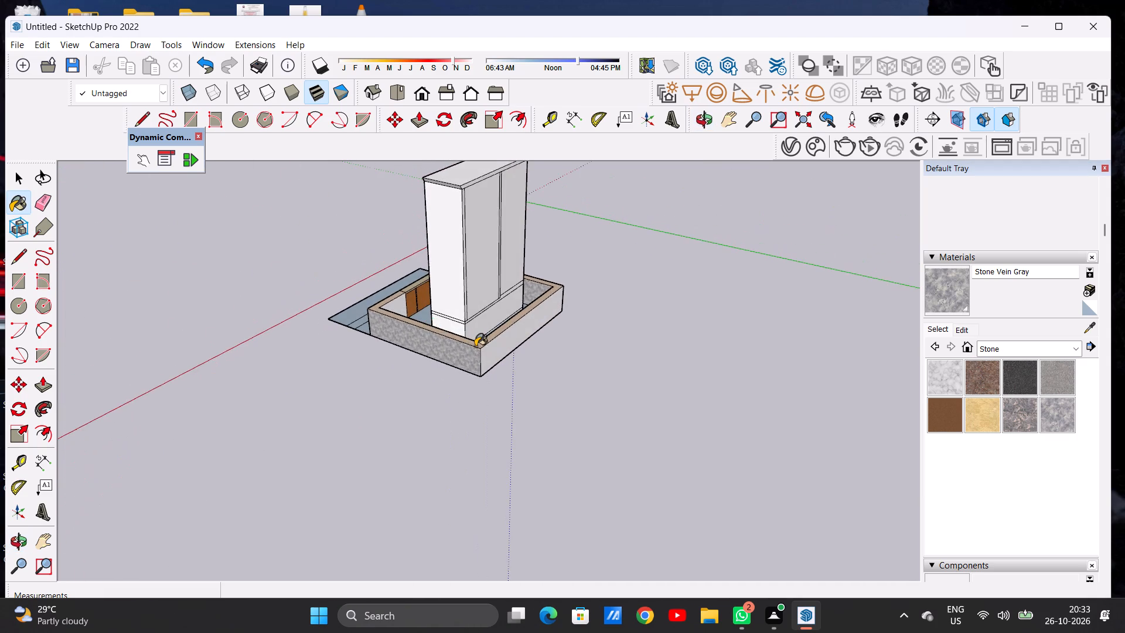
scroll(485, 352, "up", 3)
scroll(486, 354, "down", 1)
scroll(486, 355, "up", 10)
left_click(485, 355)
scroll(478, 395, "down", 12)
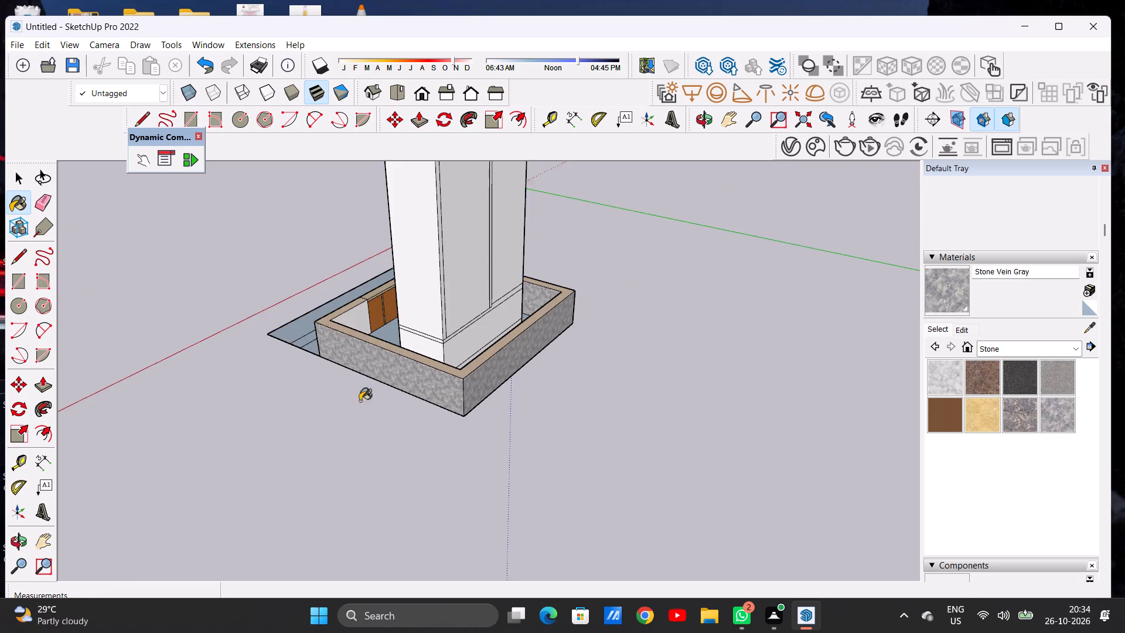
Paint the inner face of the tiled front wall section beside the doors with Quartz Light Brown from Synthetic Surfaces.
middle_click_drag(329, 394, 640, 413)
scroll(414, 409, "up", 7)
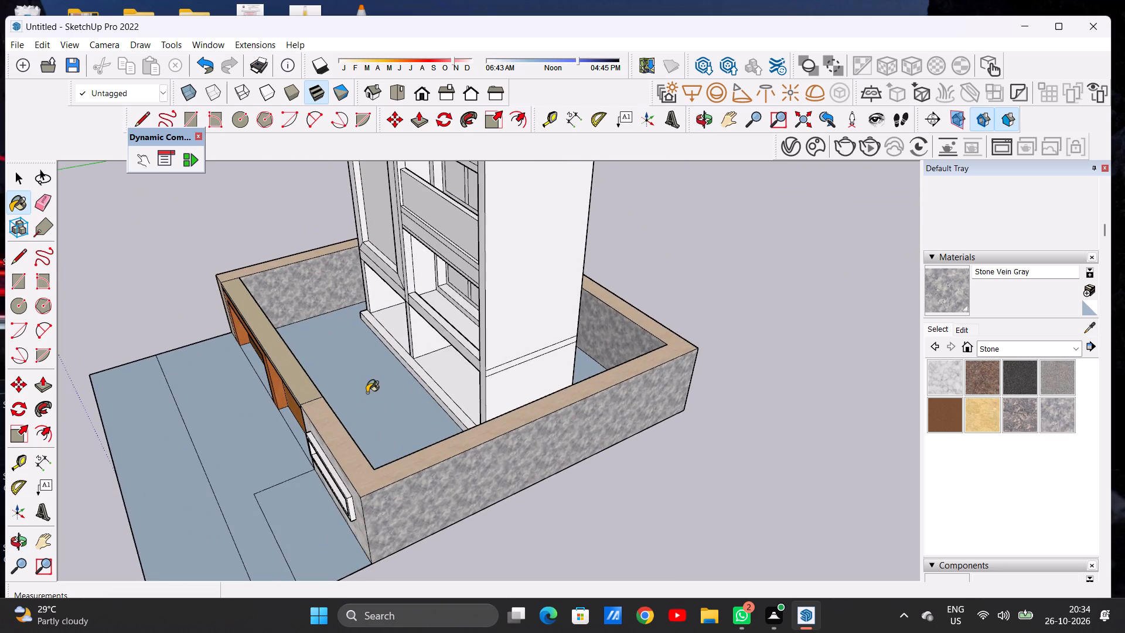
middle_click_drag(365, 393, 124, 427)
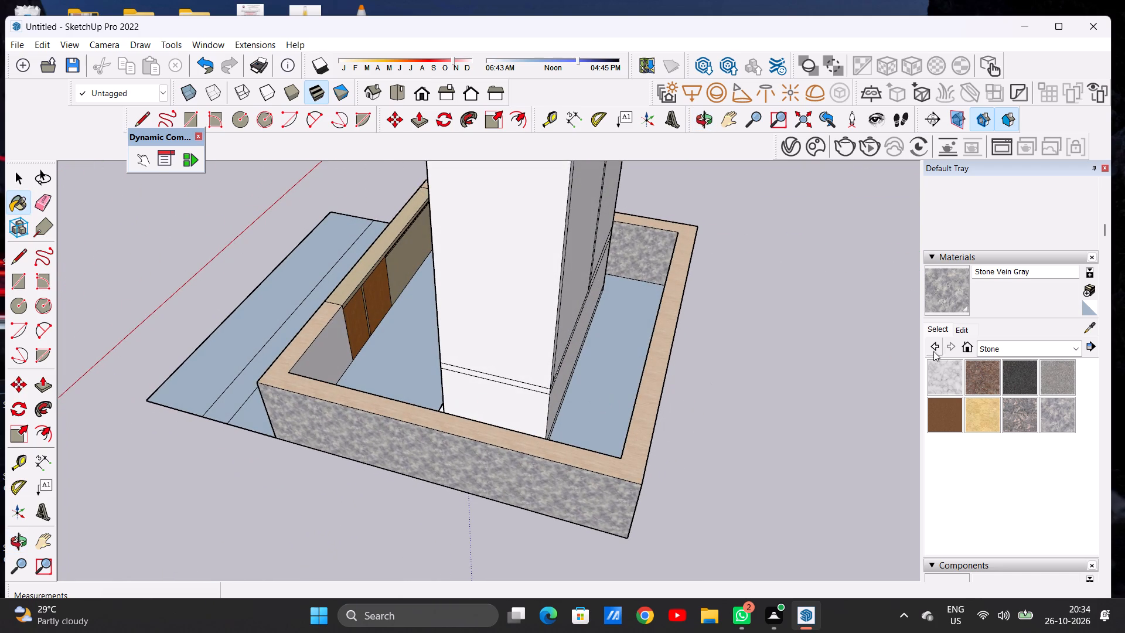
left_click(992, 348)
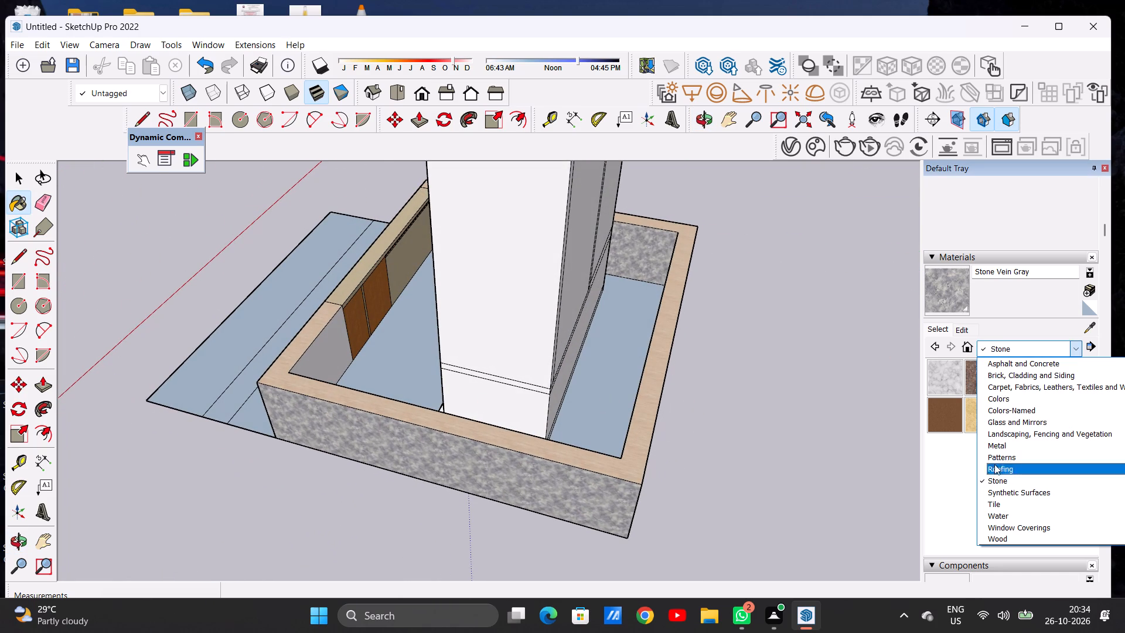
left_click(1003, 496)
left_click(1015, 420)
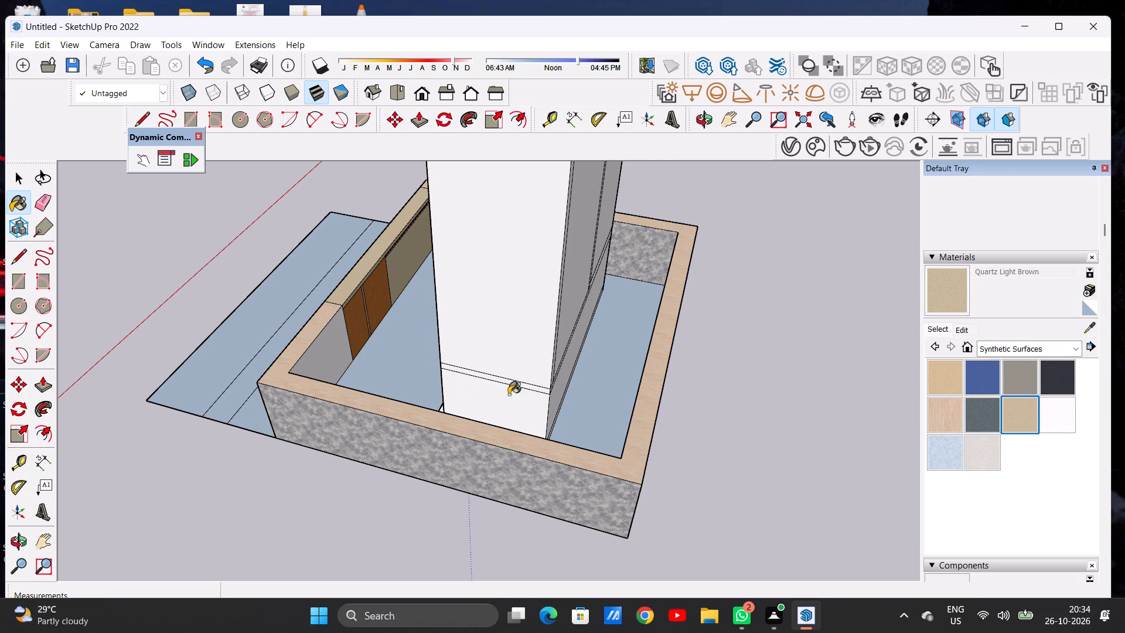
scroll(364, 367, "up", 5)
left_click(300, 363)
scroll(299, 366, "down", 4)
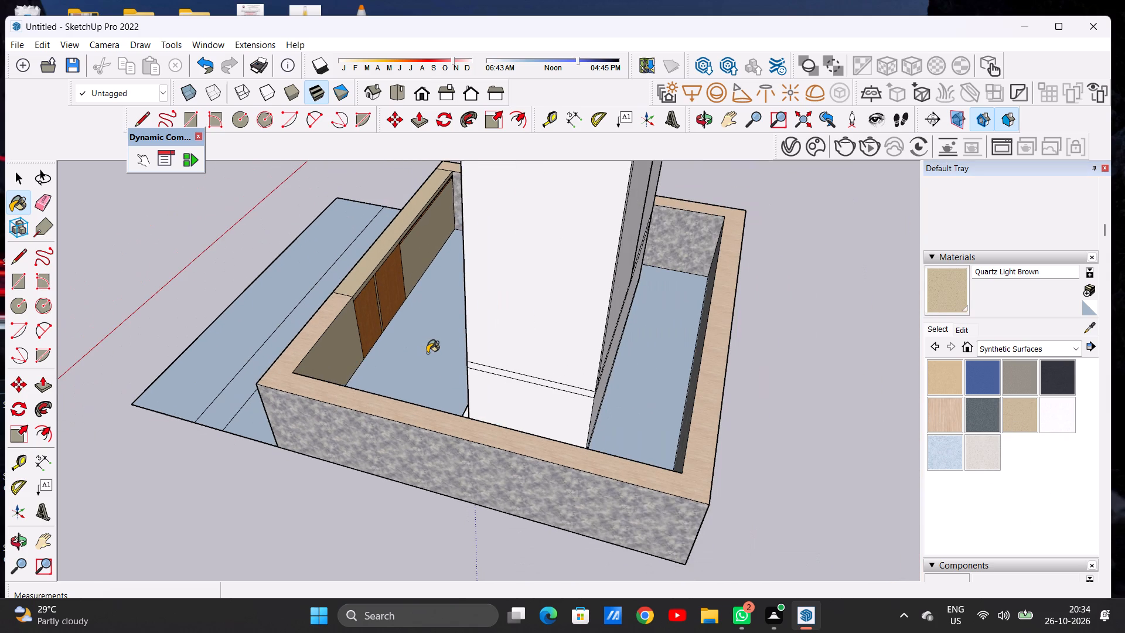
key("space")
Paint the enclosure floor around the tall structure with Pavers Modular Brick from the Landscaping, Fencing and Vegetation collection.
scroll(392, 294, "down", 5)
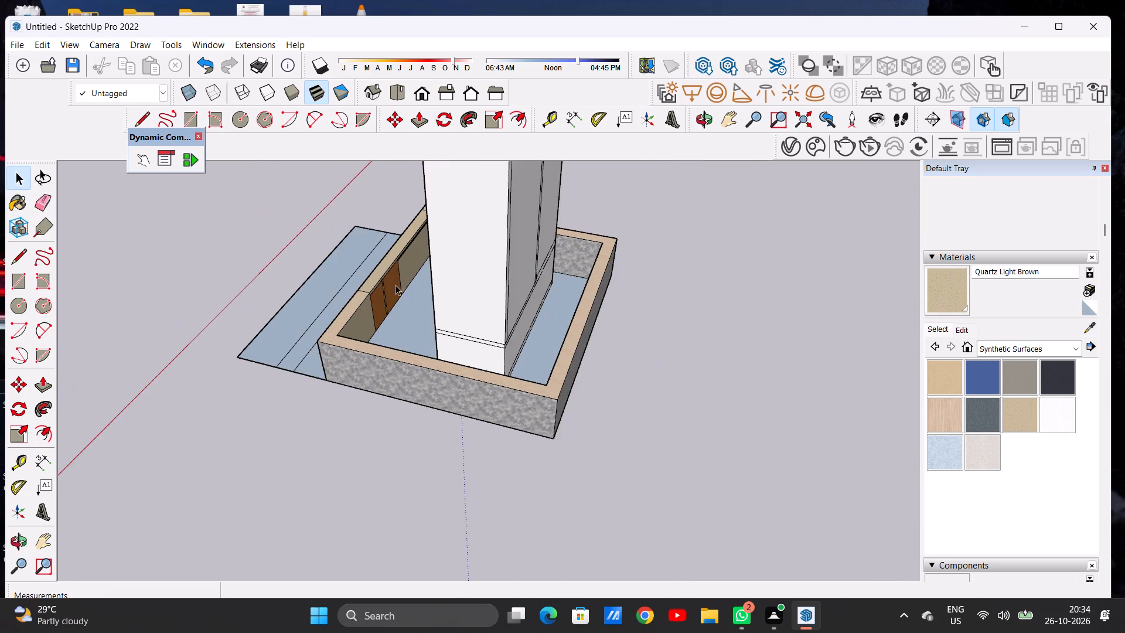
middle_click_drag(372, 297, 637, 338)
scroll(442, 386, "up", 7)
scroll(454, 351, "down", 8)
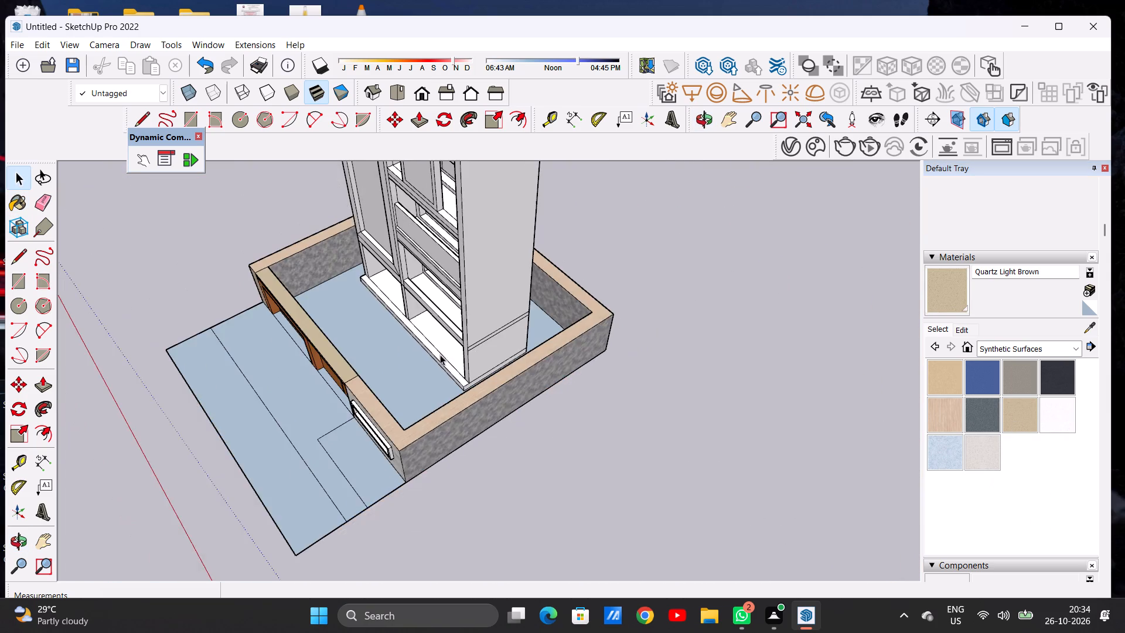
middle_click_drag(390, 390, 408, 440)
scroll(430, 416, "up", 5)
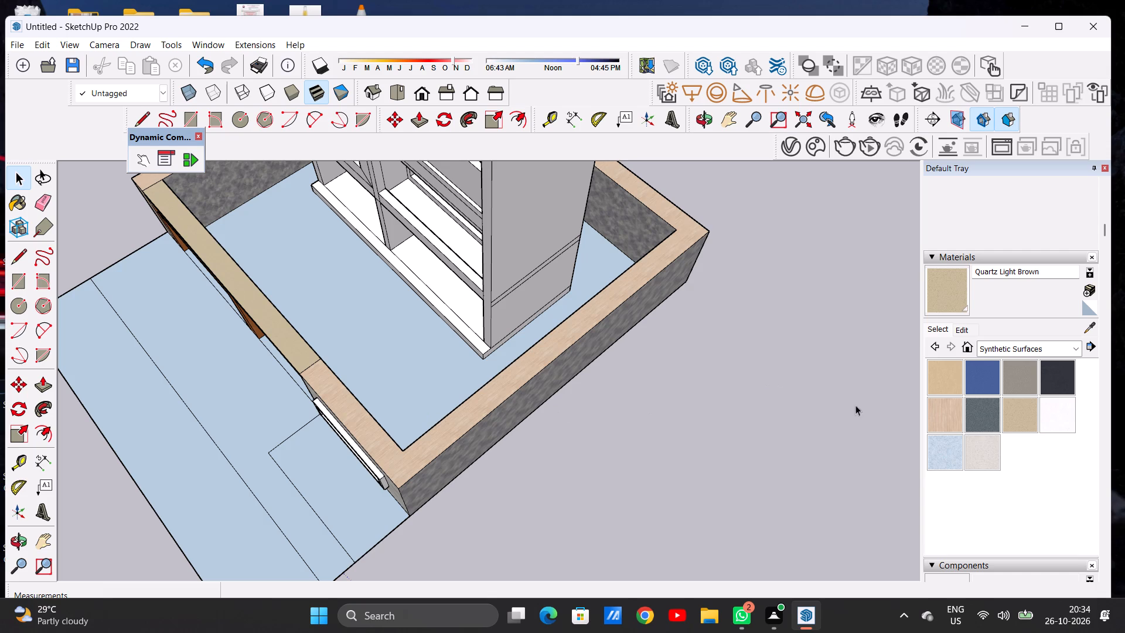
left_click(993, 346)
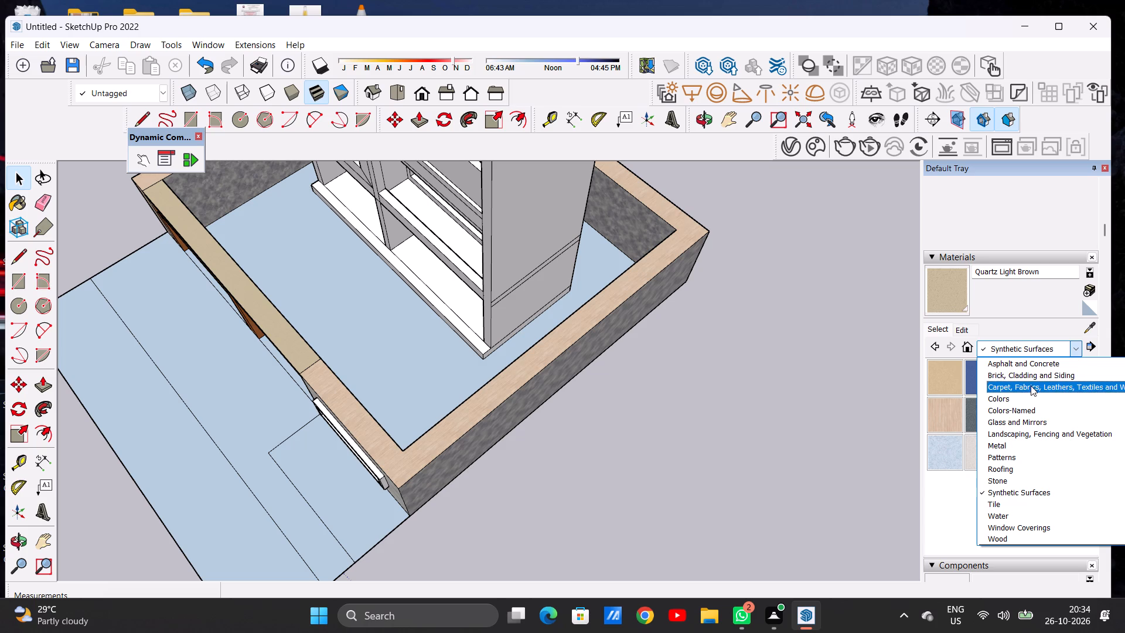
left_click(1031, 435)
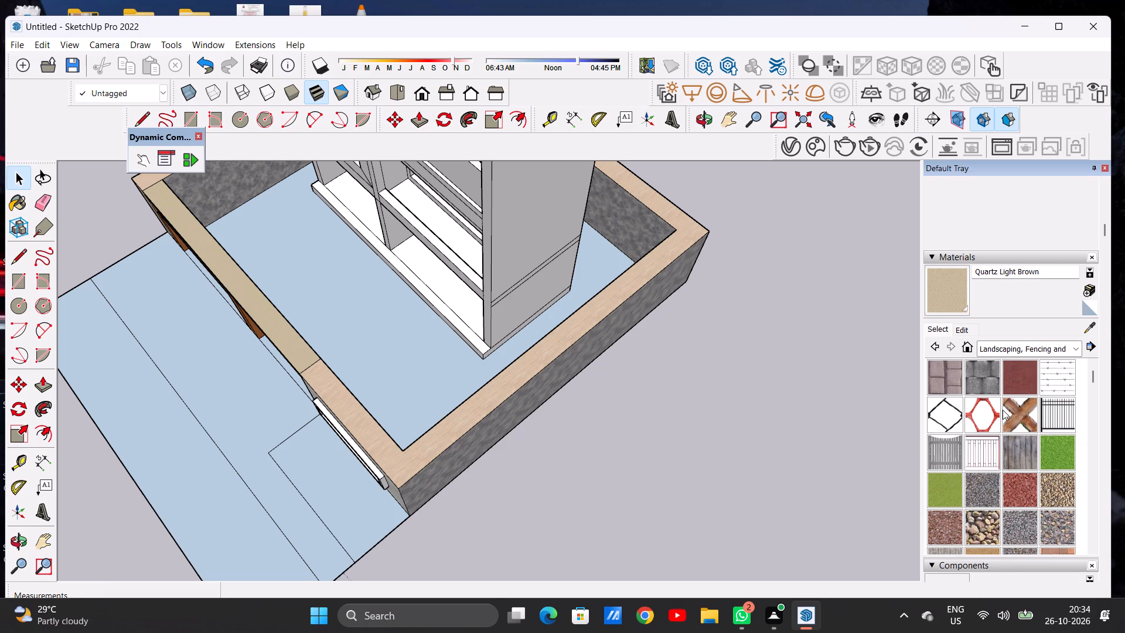
scroll(977, 408, "down", 2)
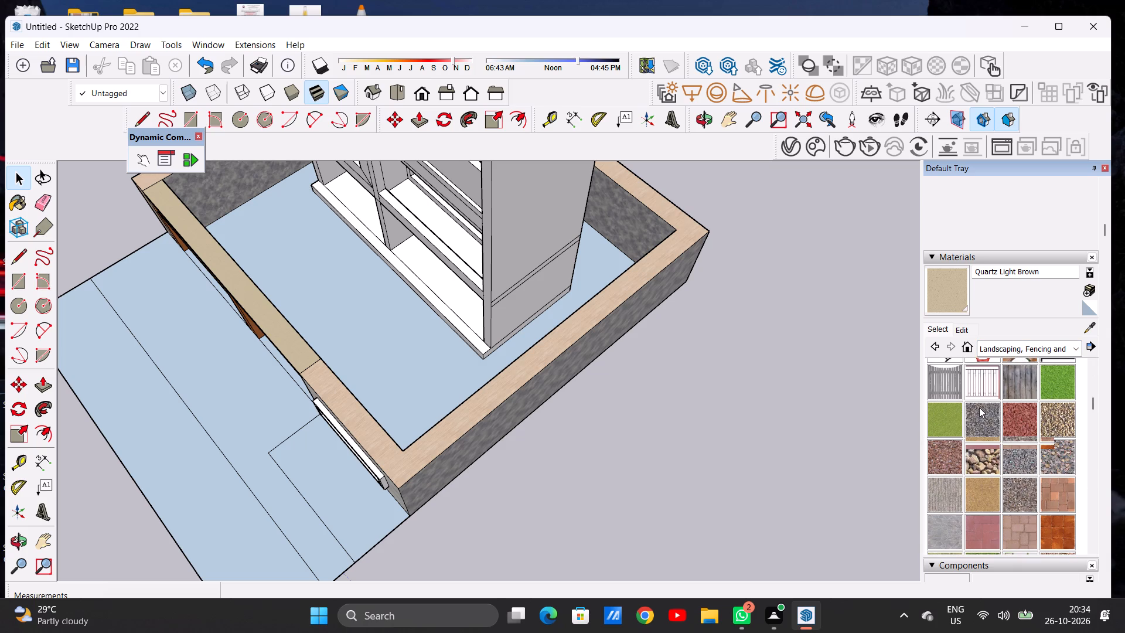
scroll(980, 407, "down", 1)
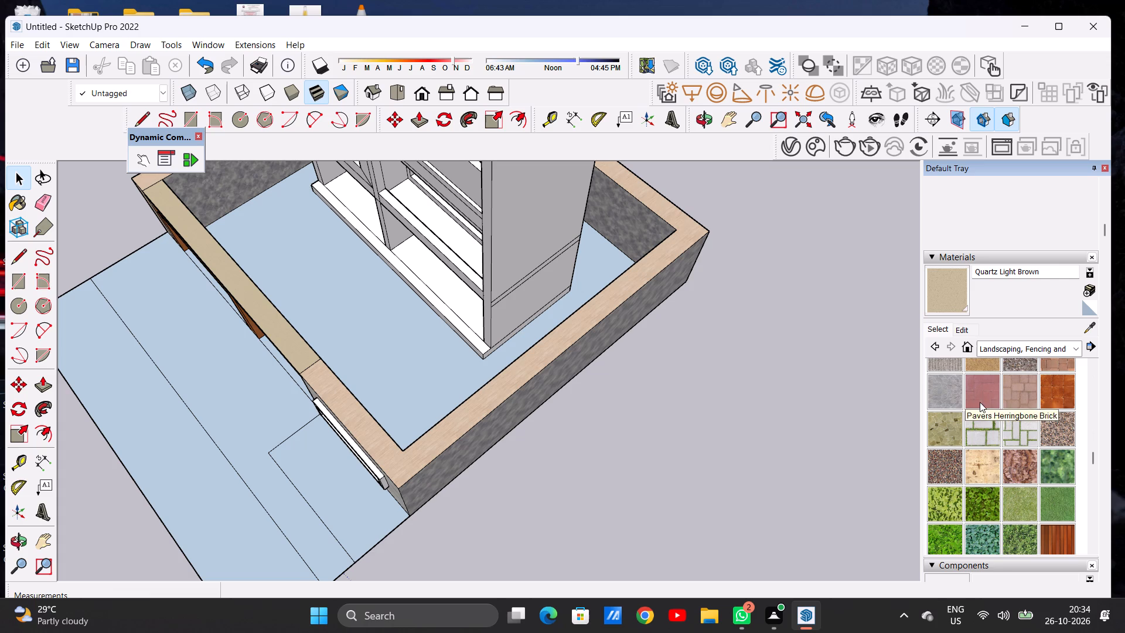
left_click(1018, 396)
left_click(435, 375)
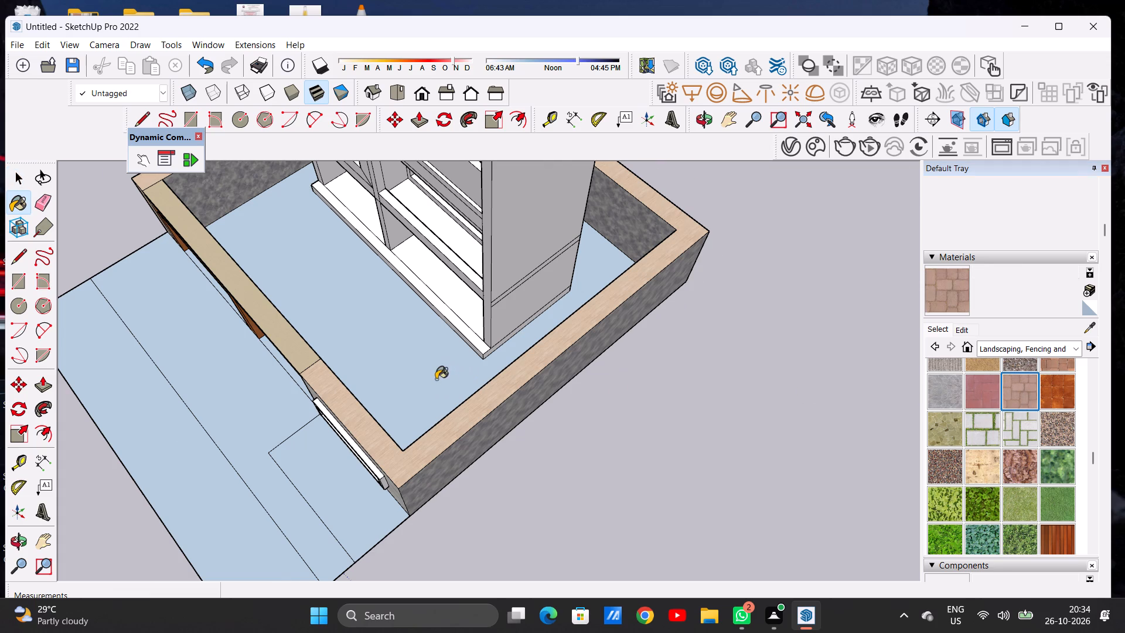
scroll(435, 385, "up", 12)
scroll(431, 410, "down", 1)
scroll(431, 410, "up", 2)
scroll(446, 393, "down", 16)
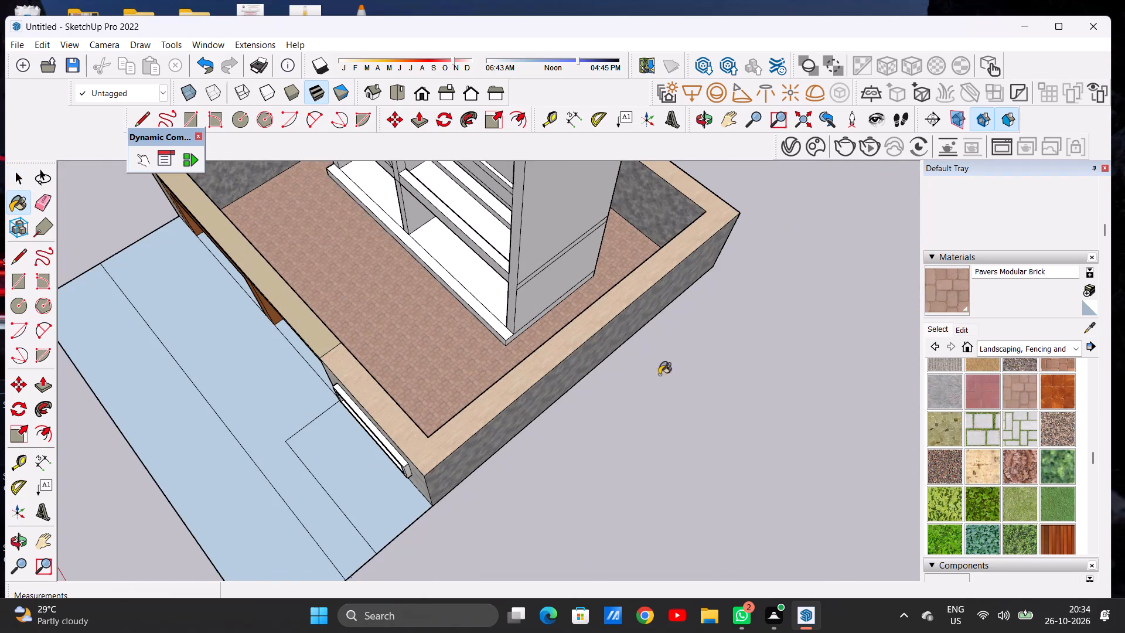
Set the Pavers Modular Brick texture size to 5' by 5'.
left_click(960, 328)
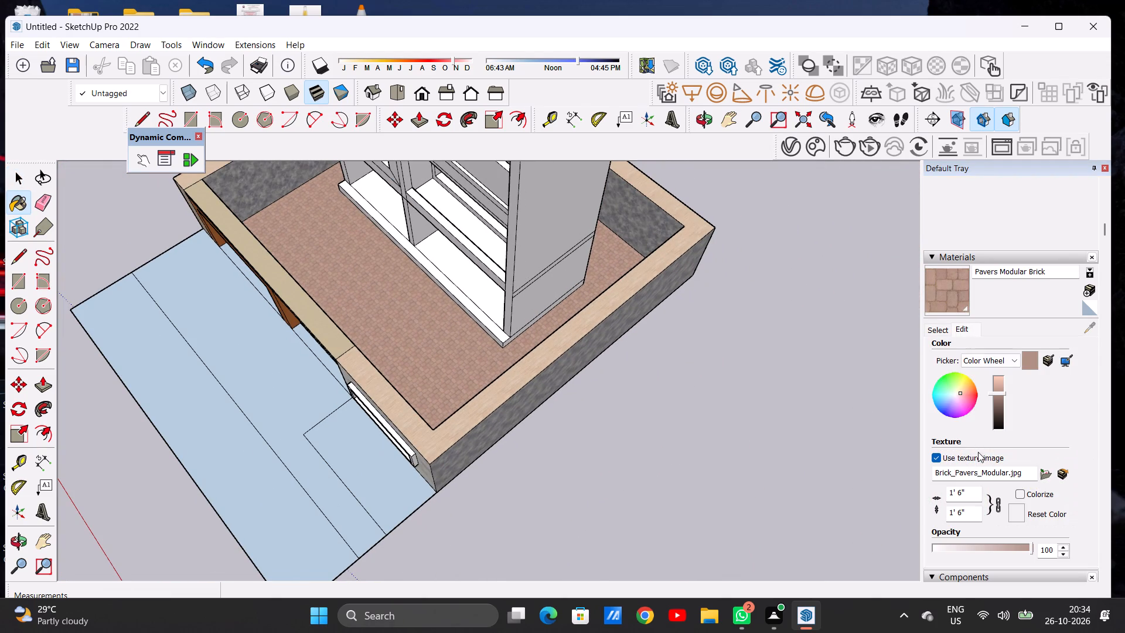
left_click(974, 513)
key("BackSpace")
key("BackSpace")
key("BackSpace")
key("BackSpace")
key("BackSpace")
key("BackSpace")
key("BackSpace")
key("BackSpace")
key("BackSpace")
key("BackSpace")
key("BackSpace")
key("BackSpace")
key("BackSpace")
key("BackSpace")
key("BackSpace")
key("BackSpace")
key("BackSpace")
key("BackSpace")
key("BackSpace")
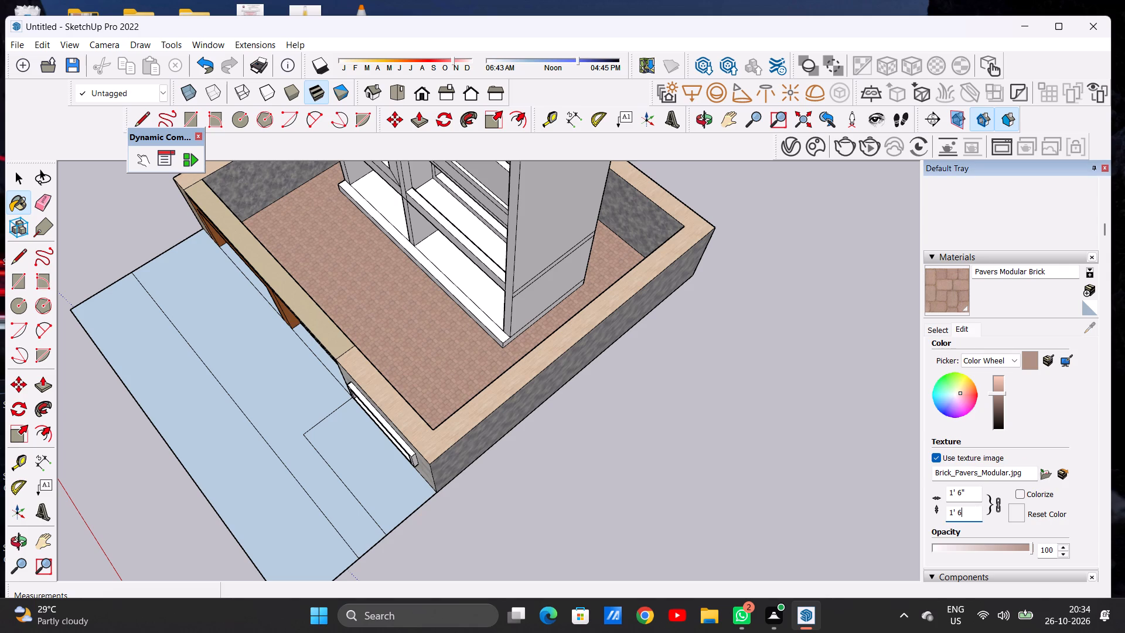
key("3")
key("apostrophe")
key("BackSpace")
key("BackSpace")
key("BackSpace")
type("5'")
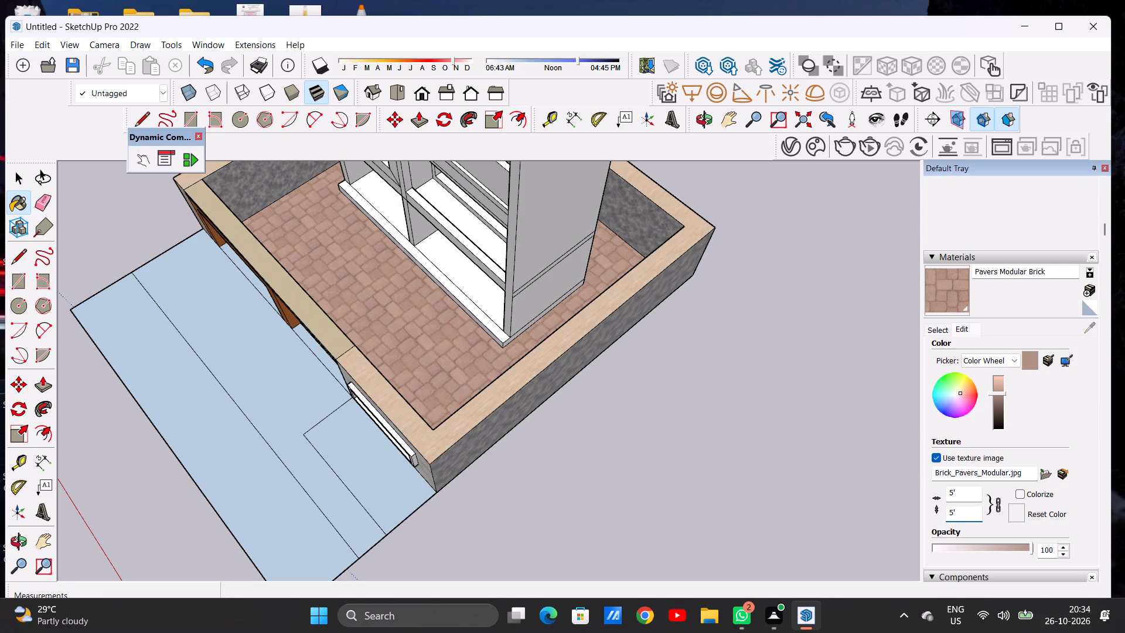
key("Return")
Examine the rescaled paver pattern on the enclosure floor around the tall structure, close up and from farther away.
scroll(409, 357, "up", 14)
scroll(412, 369, "down", 12)
scroll(418, 372, "up", 1)
scroll(418, 372, "down", 1)
scroll(418, 372, "up", 1)
scroll(420, 372, "down", 13)
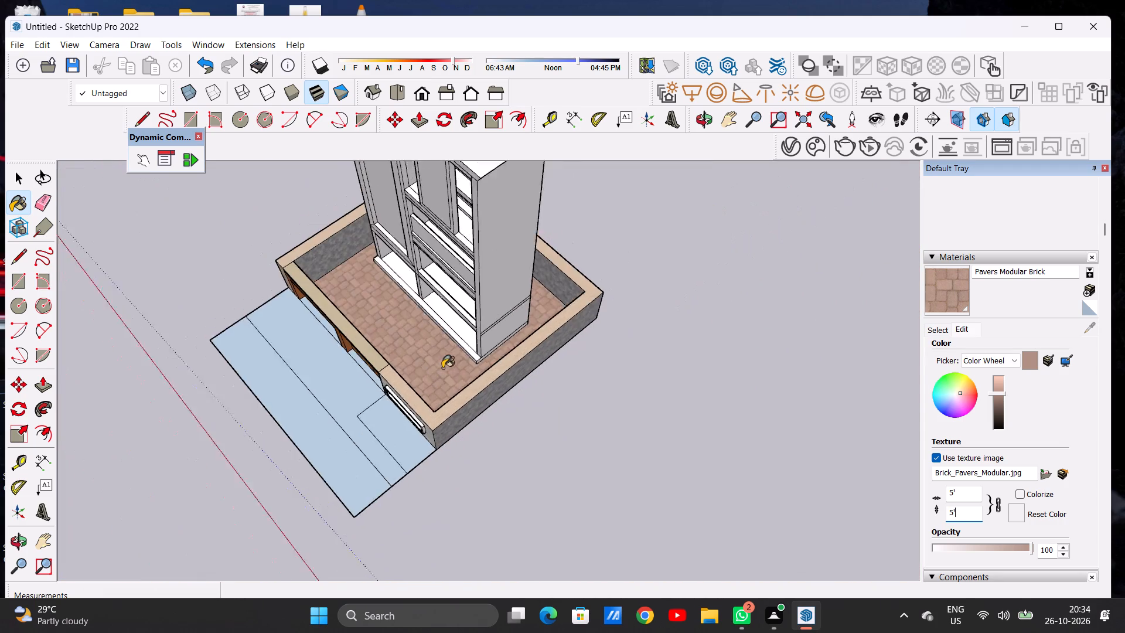
scroll(442, 368, "down", 2)
middle_click_drag(412, 373, 500, 301)
scroll(434, 390, "up", 14)
middle_click_drag(408, 407, 428, 390)
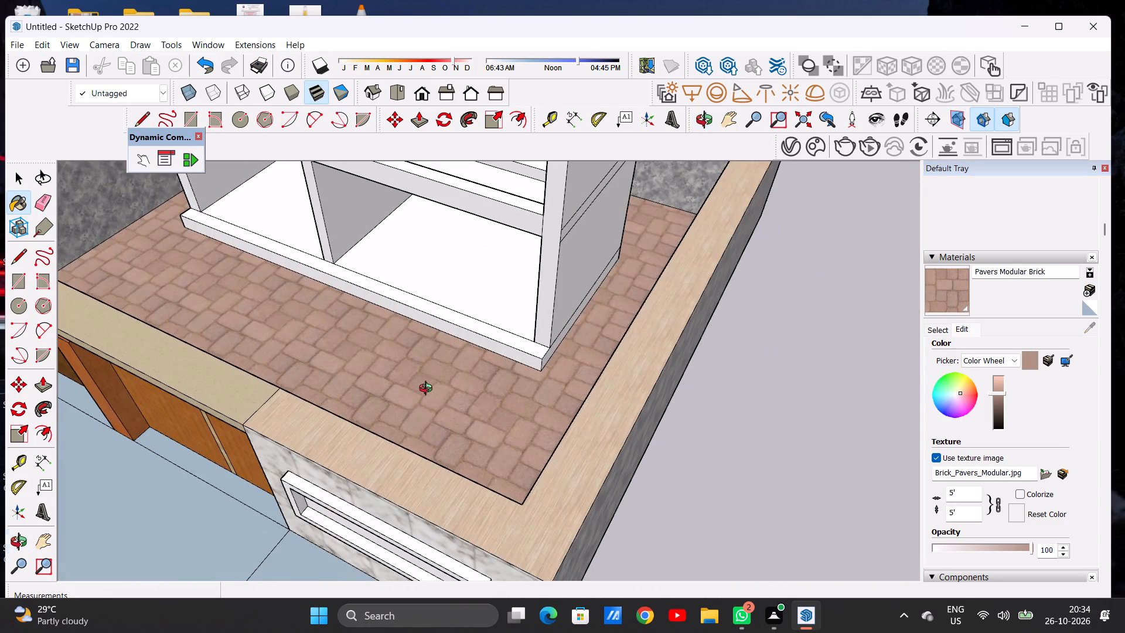
middle_click_drag(428, 390, 440, 440)
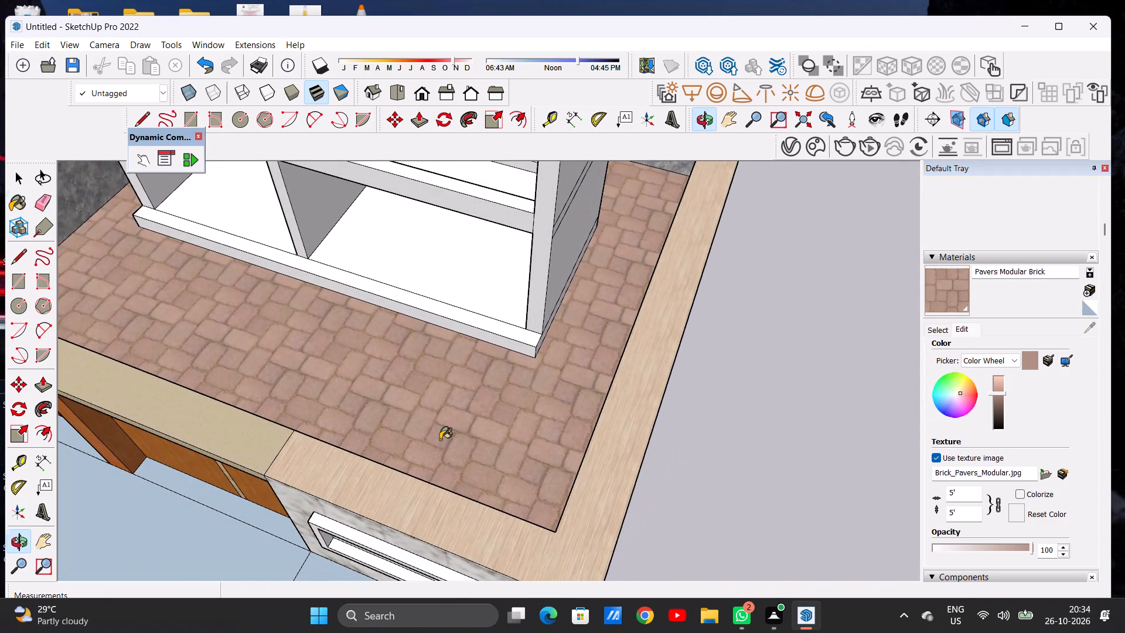
scroll(514, 399, "down", 10)
middle_click_drag(512, 396, 522, 371)
scroll(522, 371, "up", 1)
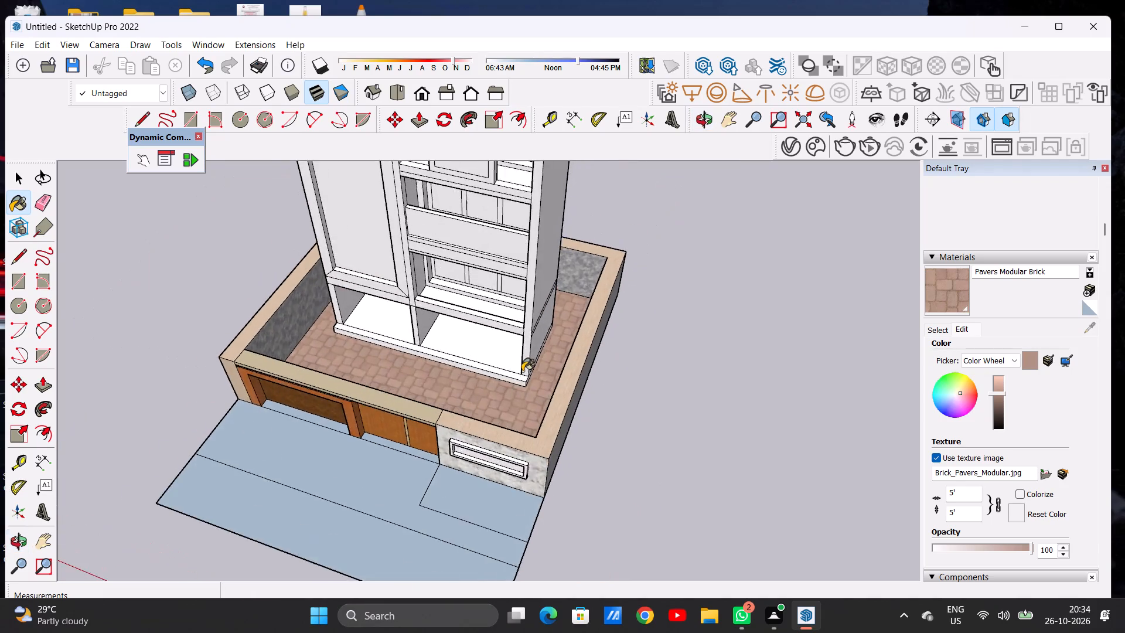
scroll(531, 388, "down", 13)
scroll(502, 372, "up", 8)
middle_click_drag(502, 409, 516, 309)
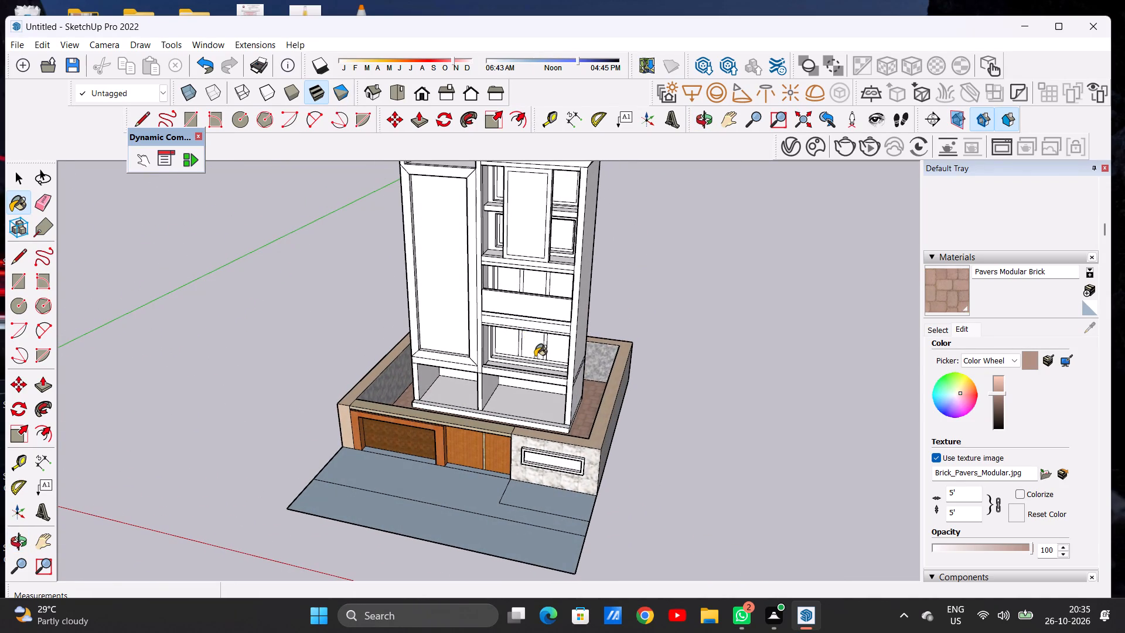
scroll(541, 362, "down", 5)
scroll(547, 376, "up", 5)
scroll(548, 378, "down", 1)
key("space")
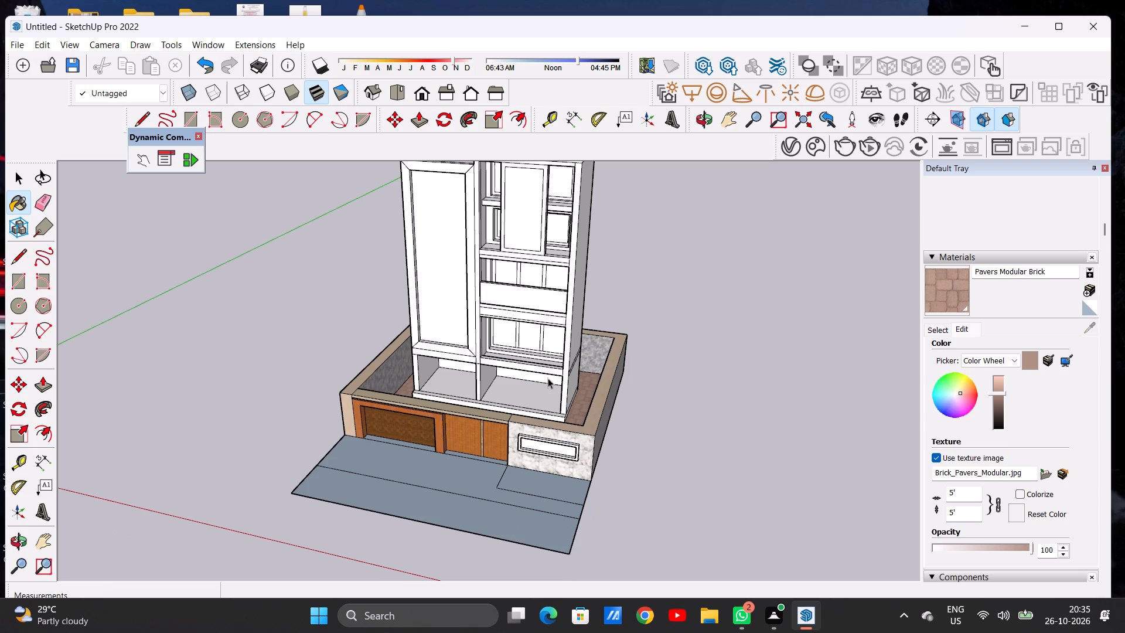
Examine the whole model, including the tall structure, enclosure walls and front doors, from several angles.
scroll(516, 353, "down", 7)
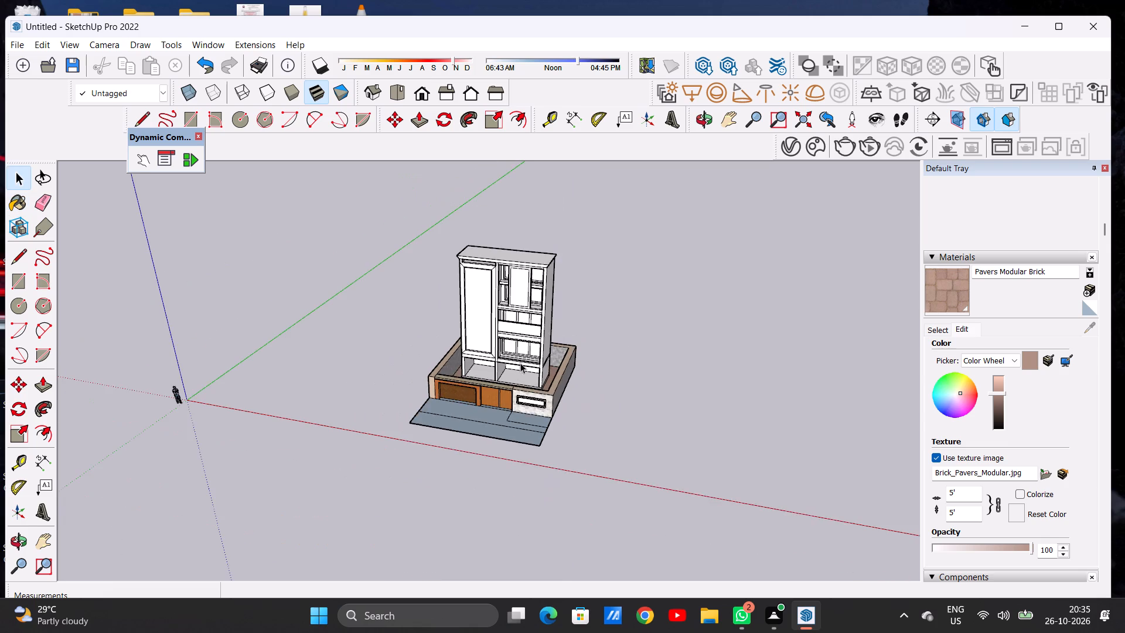
middle_click_drag(530, 361, 578, 328)
scroll(507, 338, "up", 6)
scroll(502, 339, "down", 1)
scroll(502, 339, "up", 1)
middle_click_drag(497, 376, 308, 315)
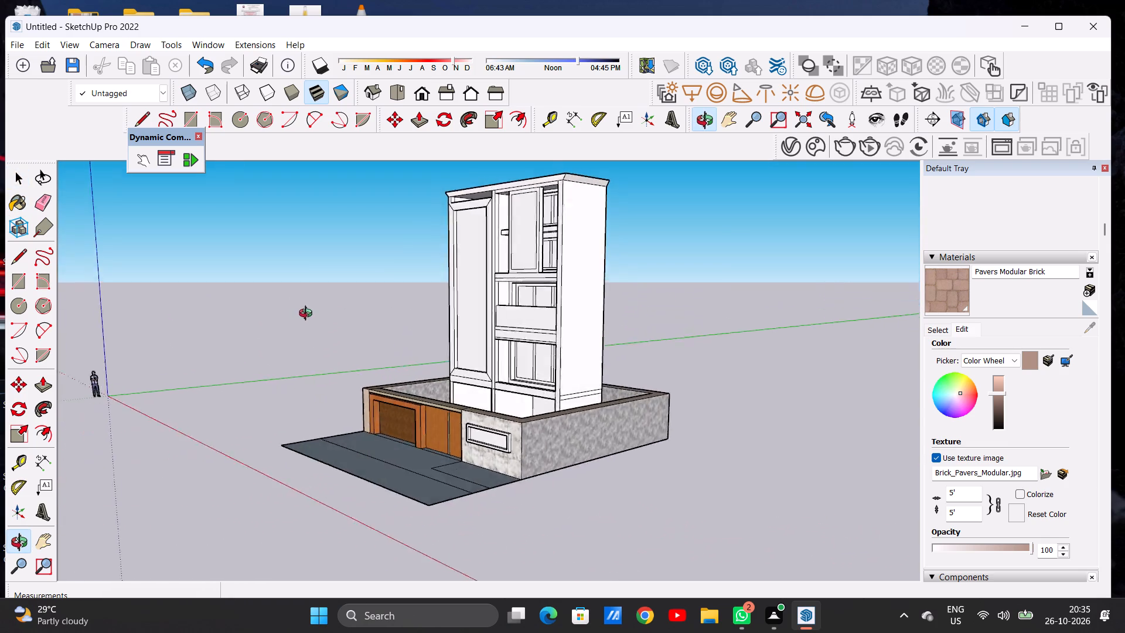
middle_click_drag(308, 315, 512, 324)
scroll(506, 388, "down", 4)
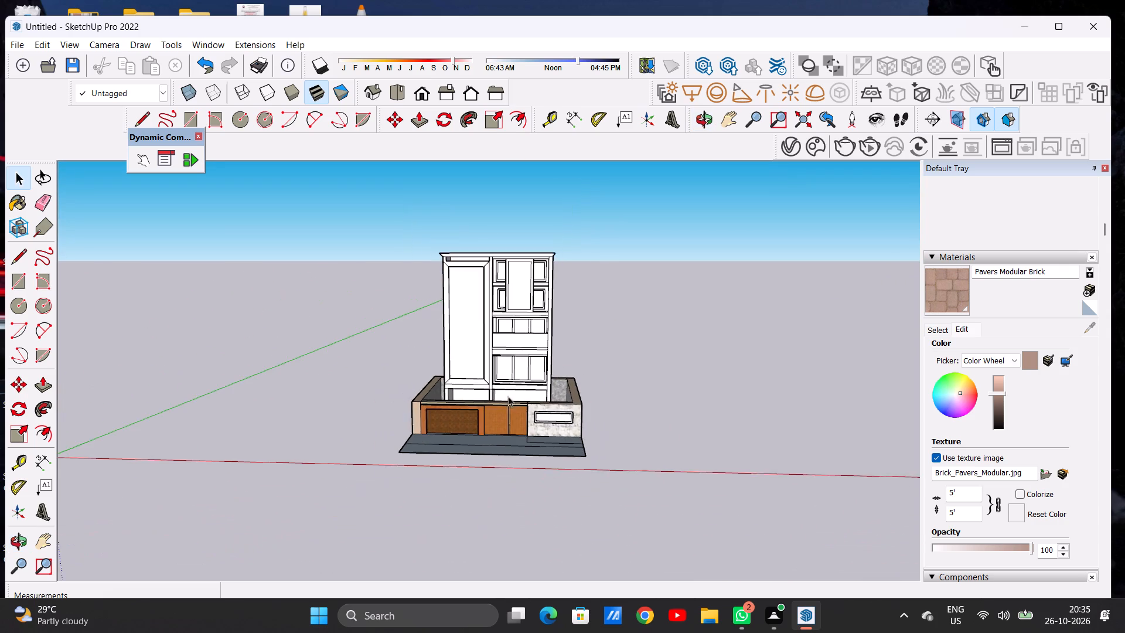
scroll(519, 392, "up", 5)
scroll(519, 392, "down", 1)
scroll(519, 392, "up", 2)
middle_click_drag(555, 393, 364, 433)
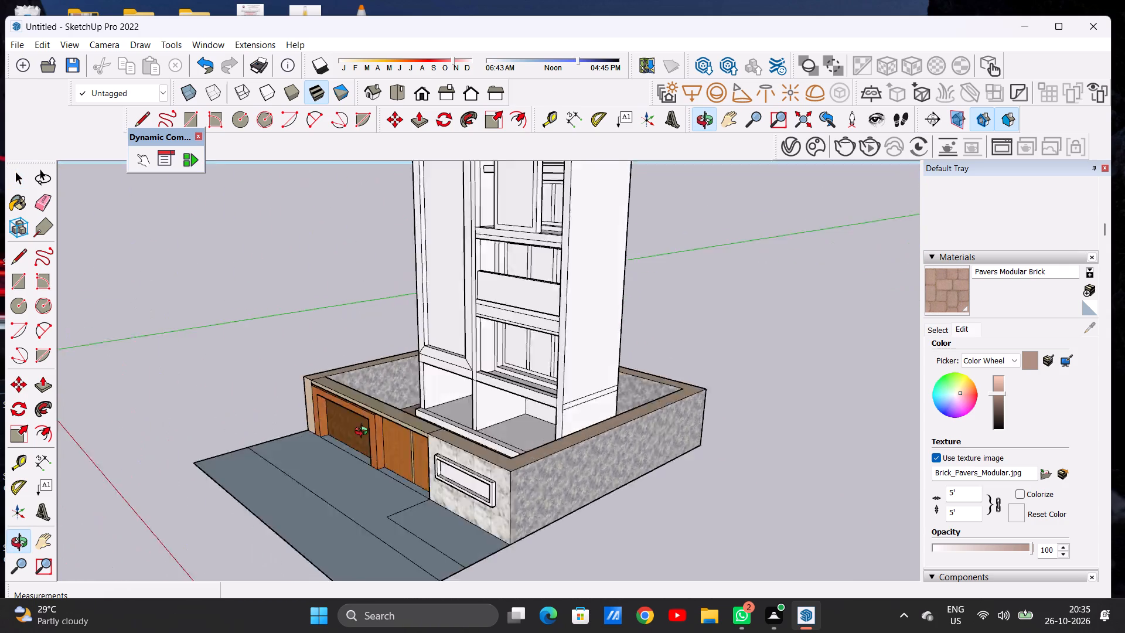
middle_click_drag(364, 433, 114, 470)
middle_click_drag(248, 452, 652, 415)
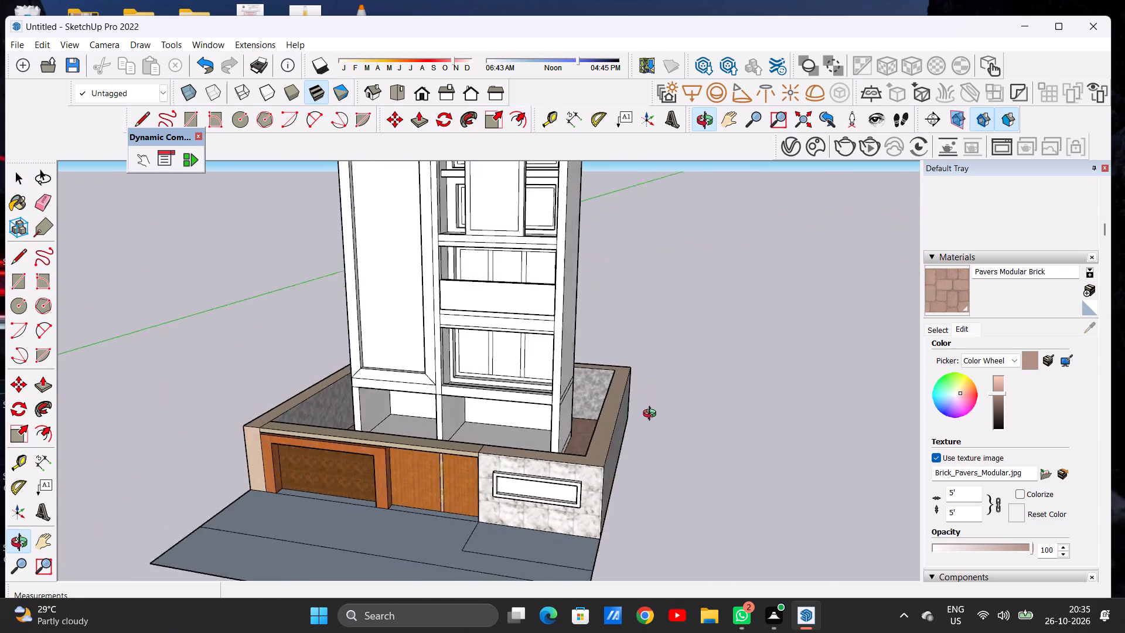
middle_click_drag(652, 415, 663, 407)
scroll(663, 407, "up", 1)
scroll(601, 410, "down", 6)
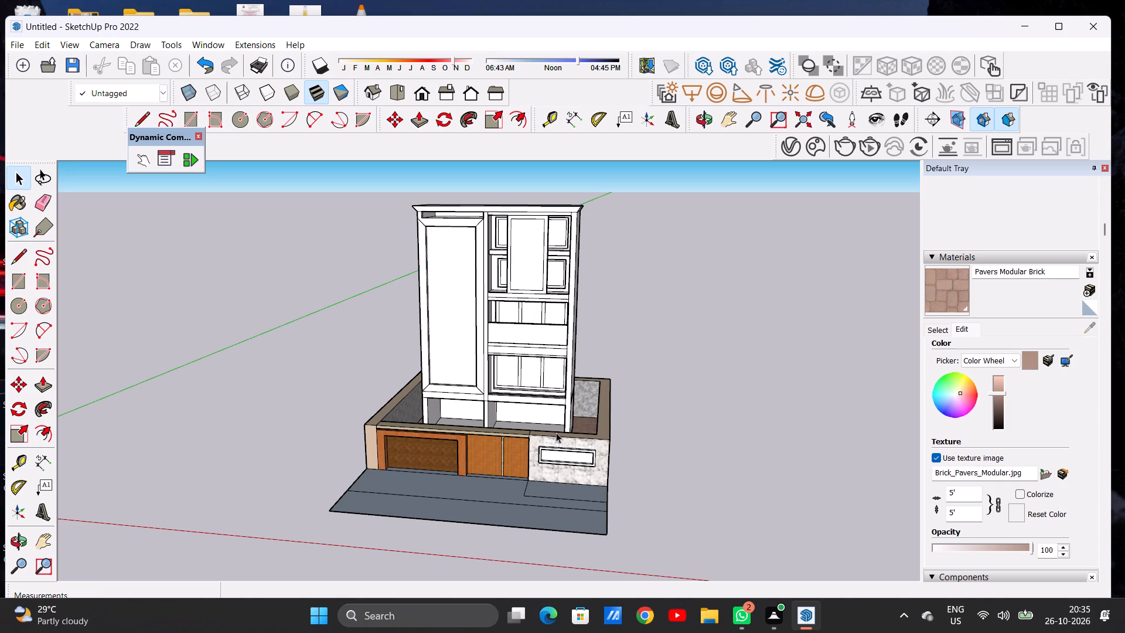
Paint the back and both side faces of the tall structure's bottom-left bay with Formica Speckled Grey from Synthetic Surfaces.
scroll(515, 430, "up", 6)
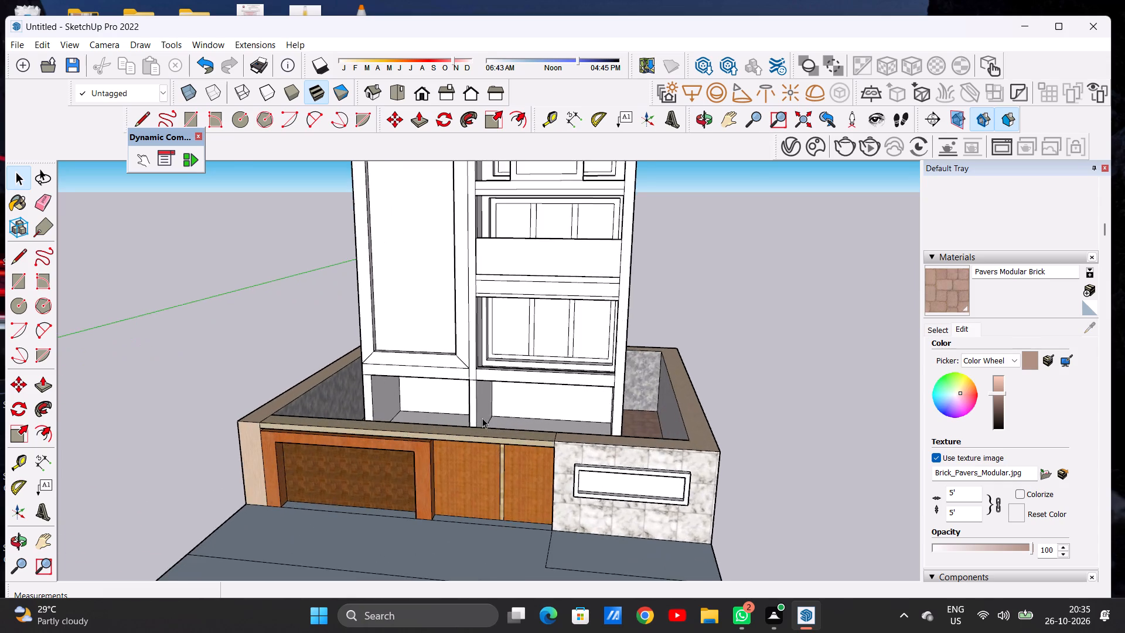
scroll(473, 415, "up", 7)
scroll(473, 384, "down", 4)
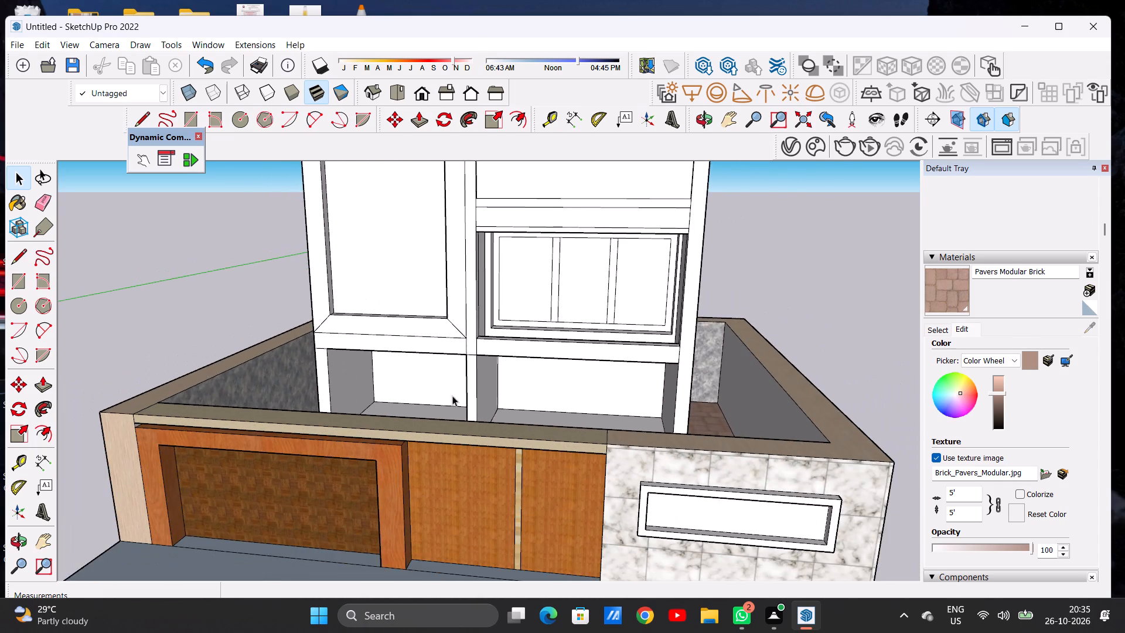
middle_click_drag(455, 391, 478, 382)
scroll(451, 388, "down", 3)
scroll(422, 397, "up", 8)
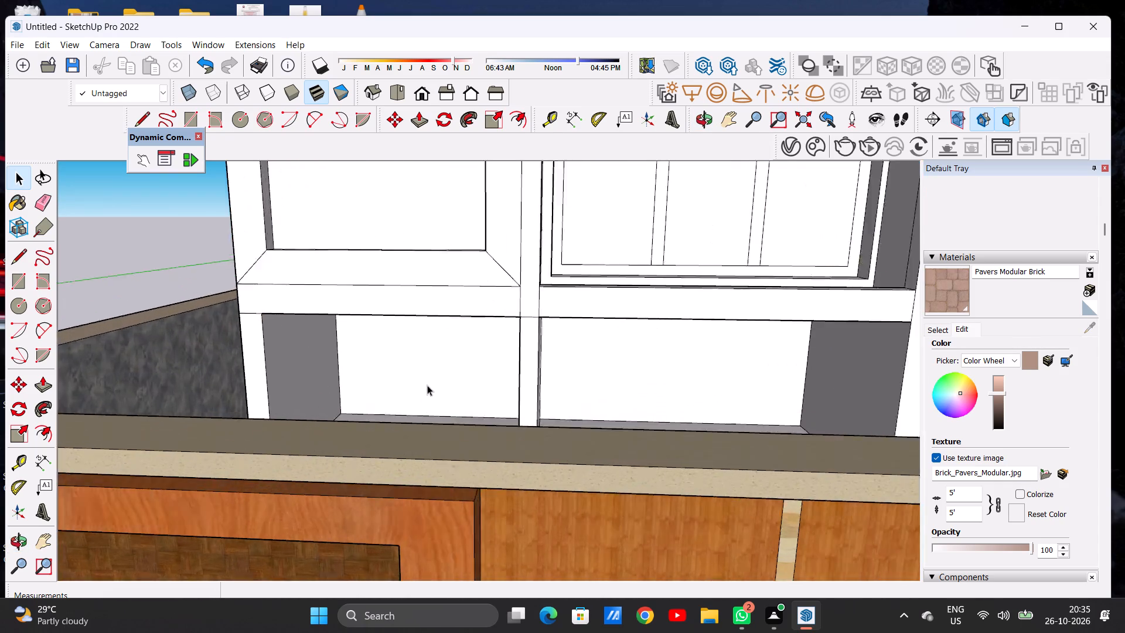
scroll(427, 385, "up", 3)
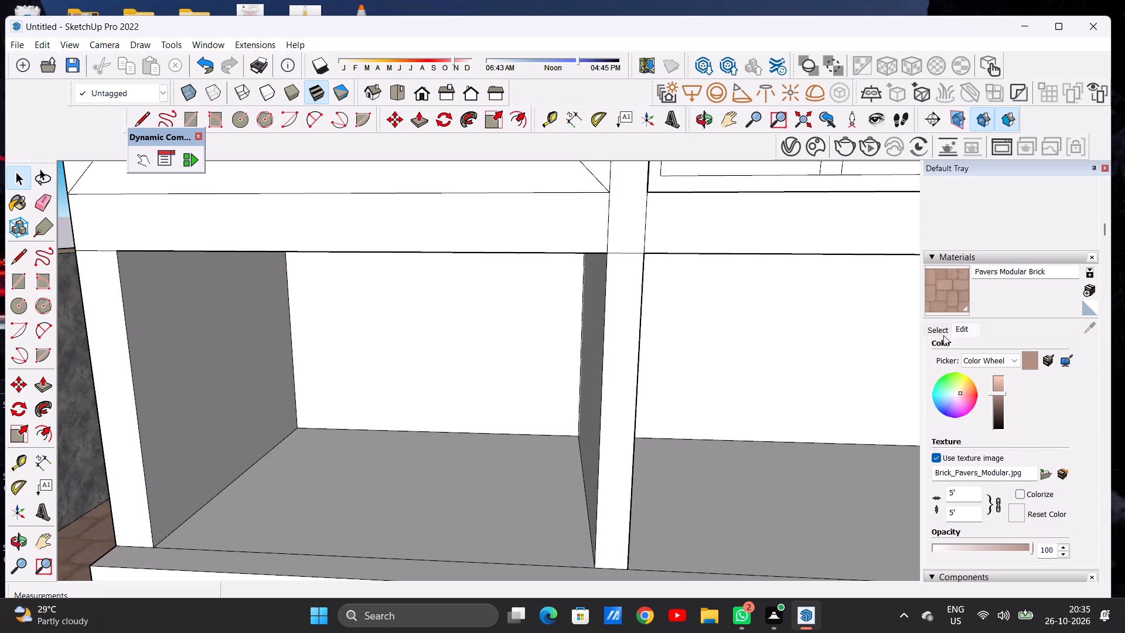
left_click(935, 329)
left_click(988, 349)
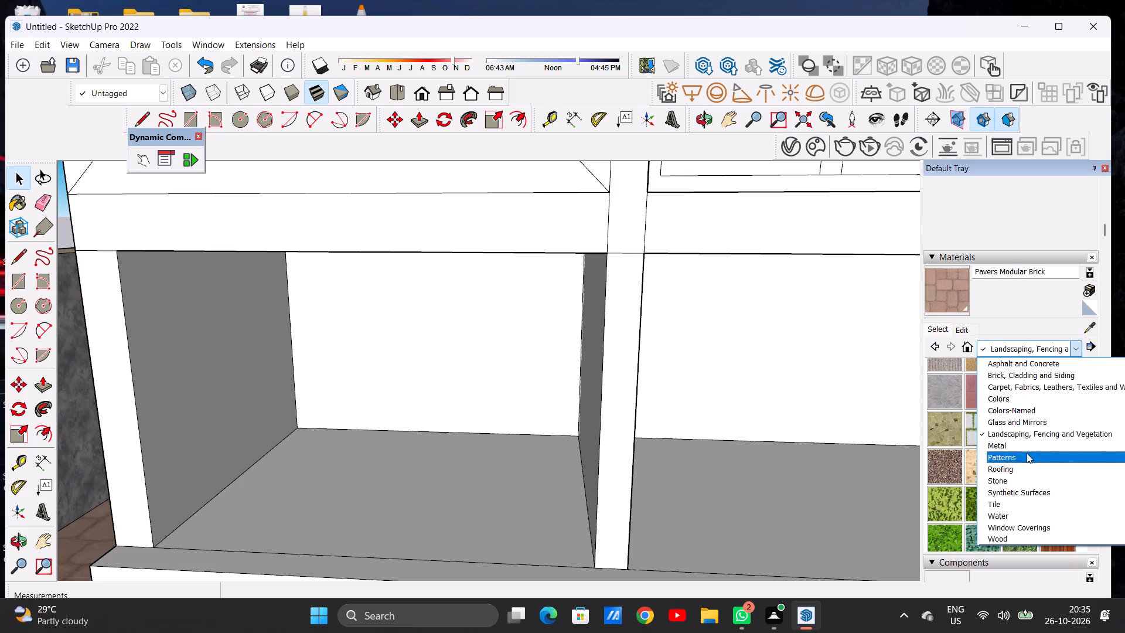
left_click(1034, 491)
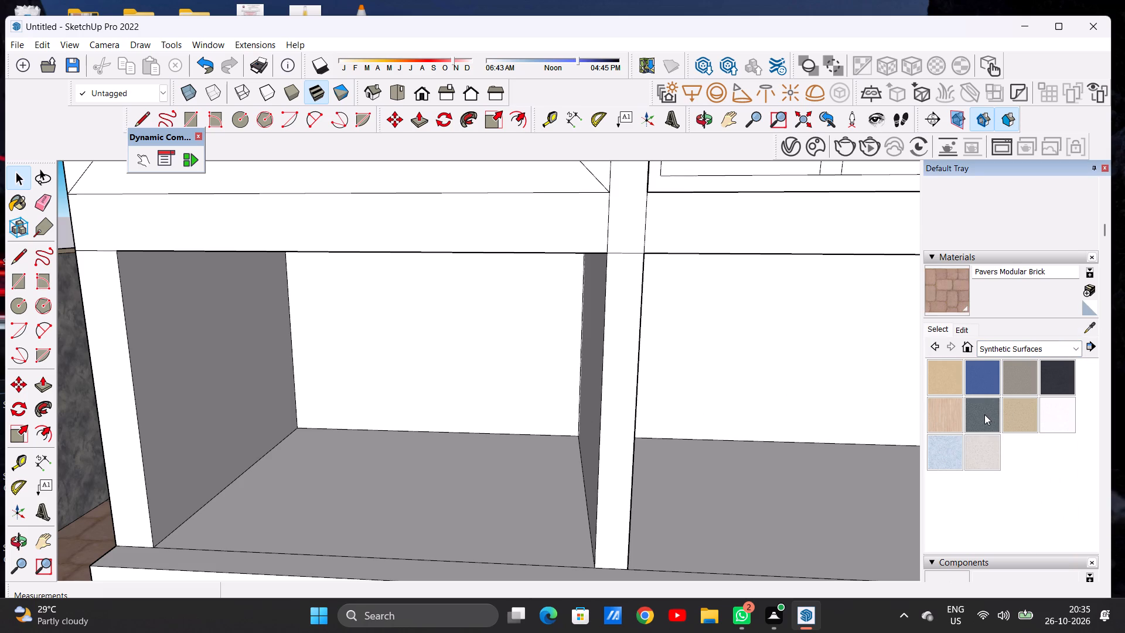
left_click(984, 414)
left_click(489, 356)
left_click(223, 375)
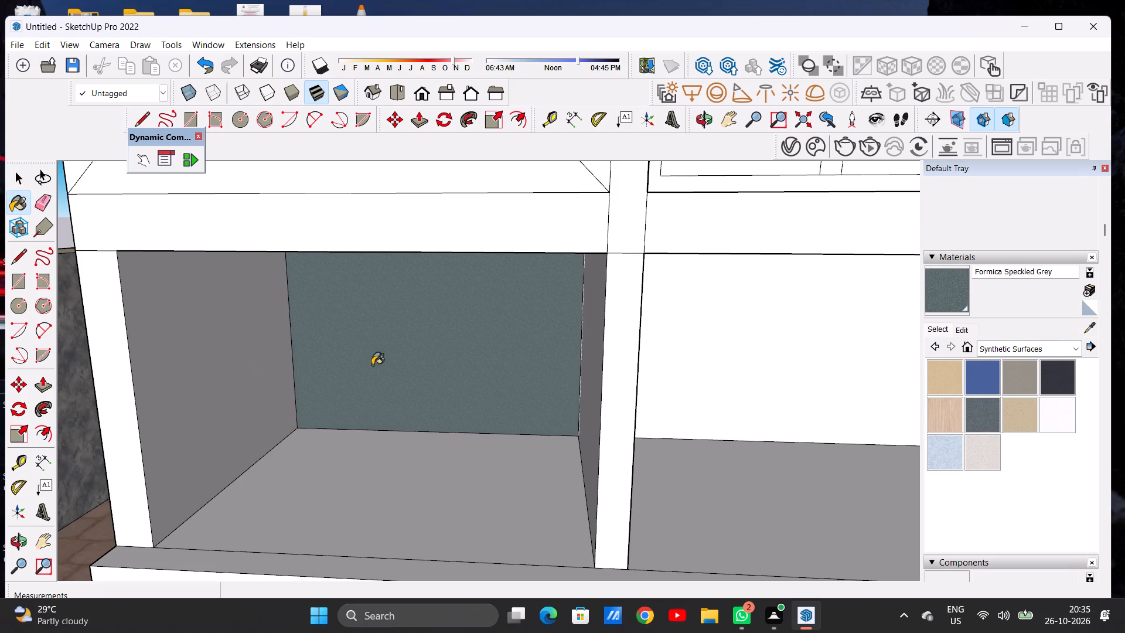
scroll(478, 352, "down", 4)
scroll(514, 346, "up", 1)
scroll(530, 343, "down", 1)
middle_click_drag(502, 355, 571, 386)
scroll(567, 366, "up", 4)
left_click(565, 365)
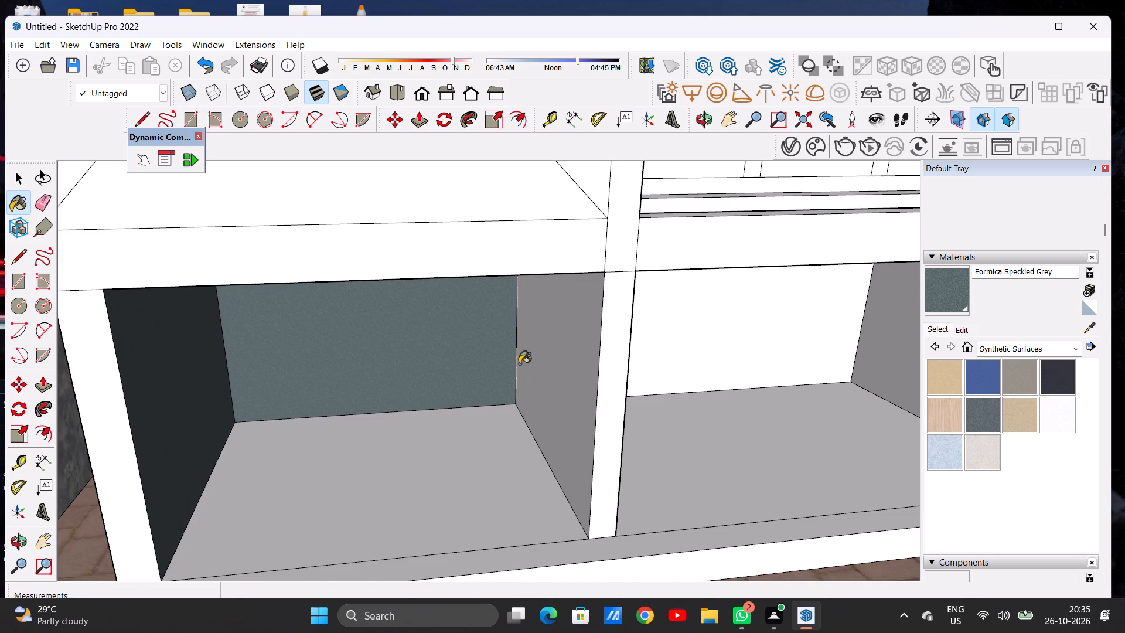
Paint the back and both side faces of the tall structure's bottom-right bay with Formica Beige.
scroll(519, 364, "down", 2)
scroll(519, 364, "up", 1)
scroll(519, 364, "down", 3)
middle_click_drag(529, 367, 468, 328)
scroll(429, 340, "down", 6)
middle_click_drag(564, 349, 541, 374)
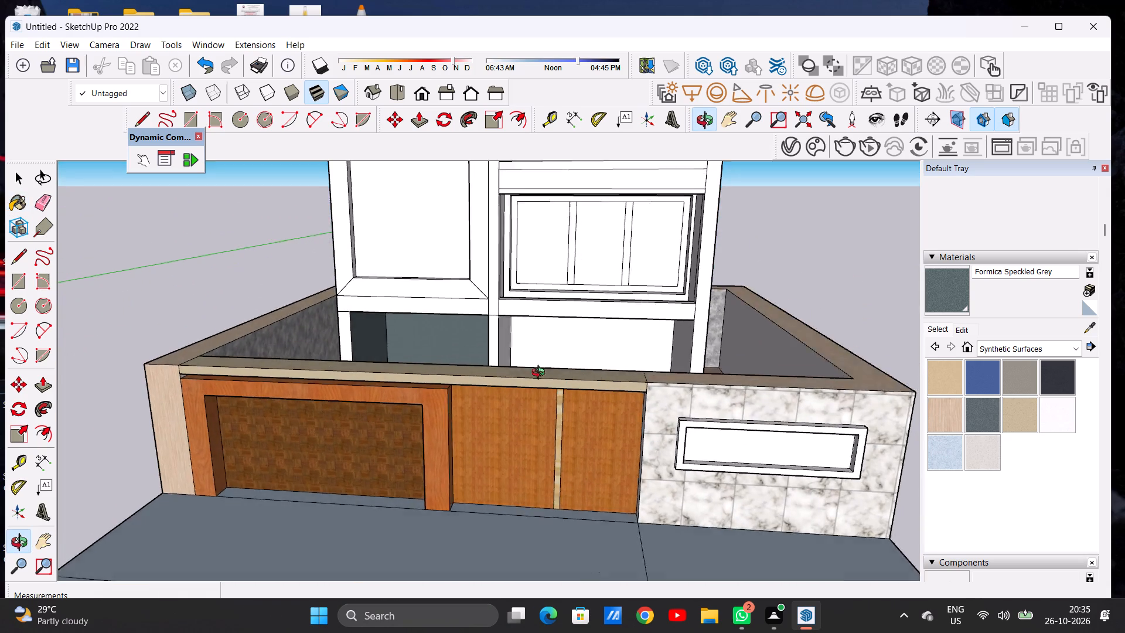
middle_click_drag(541, 374, 536, 392)
scroll(566, 353, "up", 6)
left_click(936, 376)
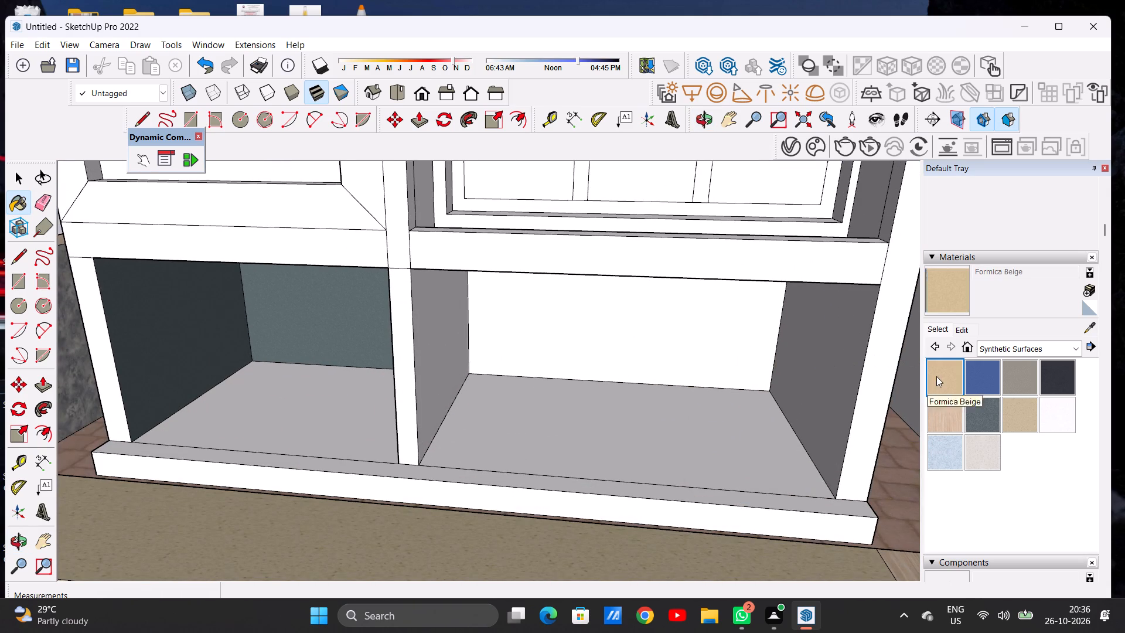
scroll(597, 353, "up", 5)
left_click(599, 331)
left_click(352, 370)
scroll(533, 349, "down", 6)
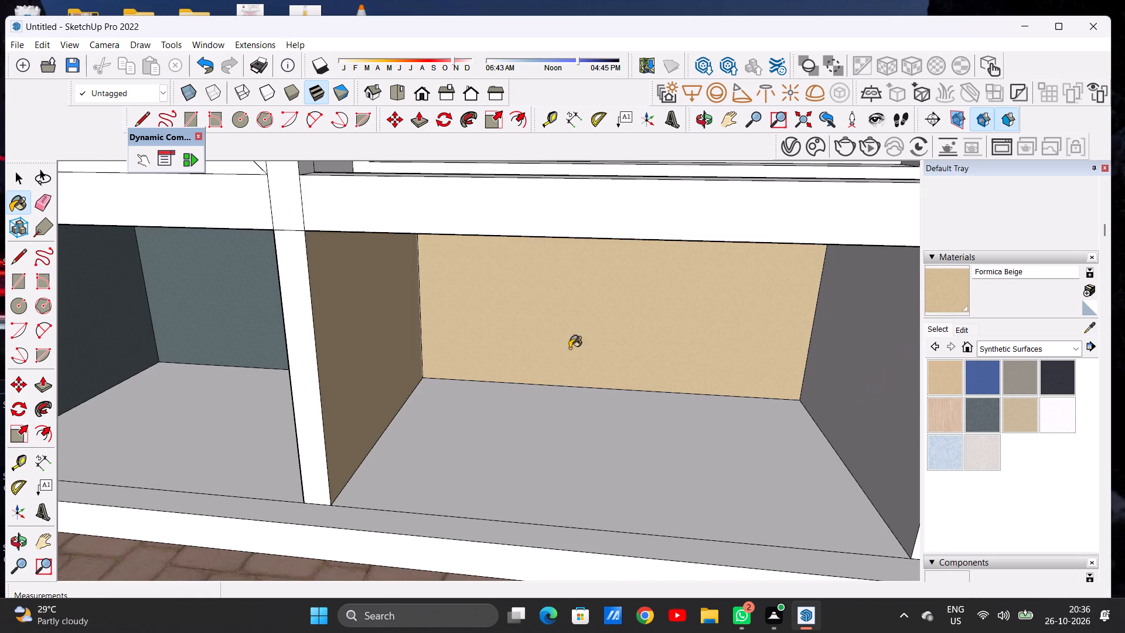
left_click(787, 346)
scroll(616, 372, "down", 5)
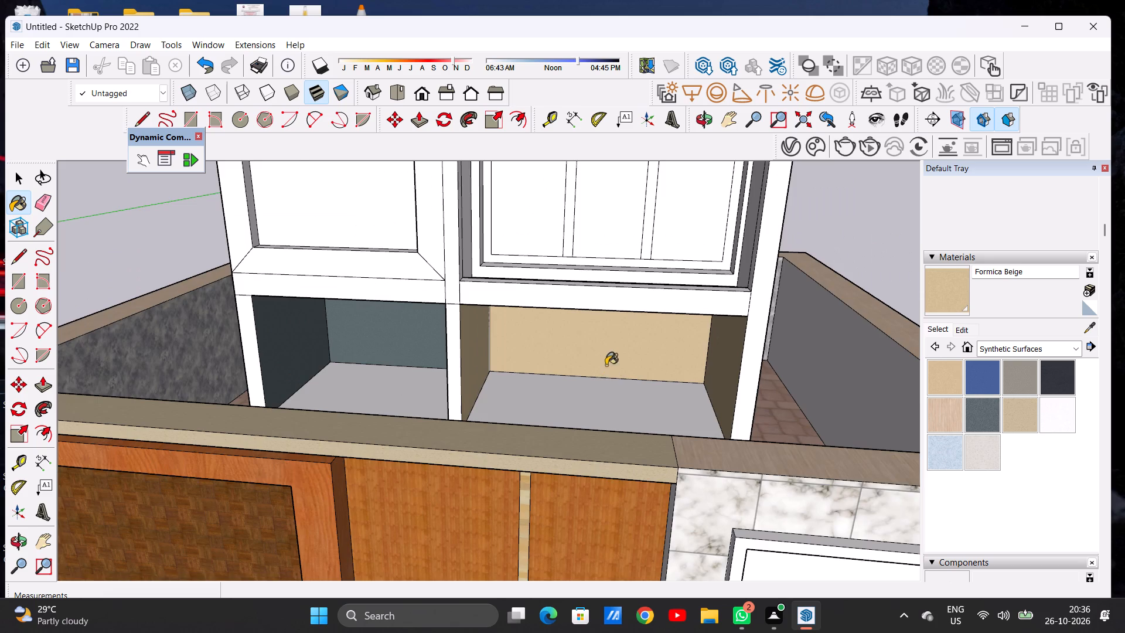
Paint the ceiling faces of both bottom bays of the tall structure with Formica Beige.
middle_click_drag(607, 358, 607, 294)
scroll(570, 302, "up", 15)
middle_click_drag(554, 372, 554, 314)
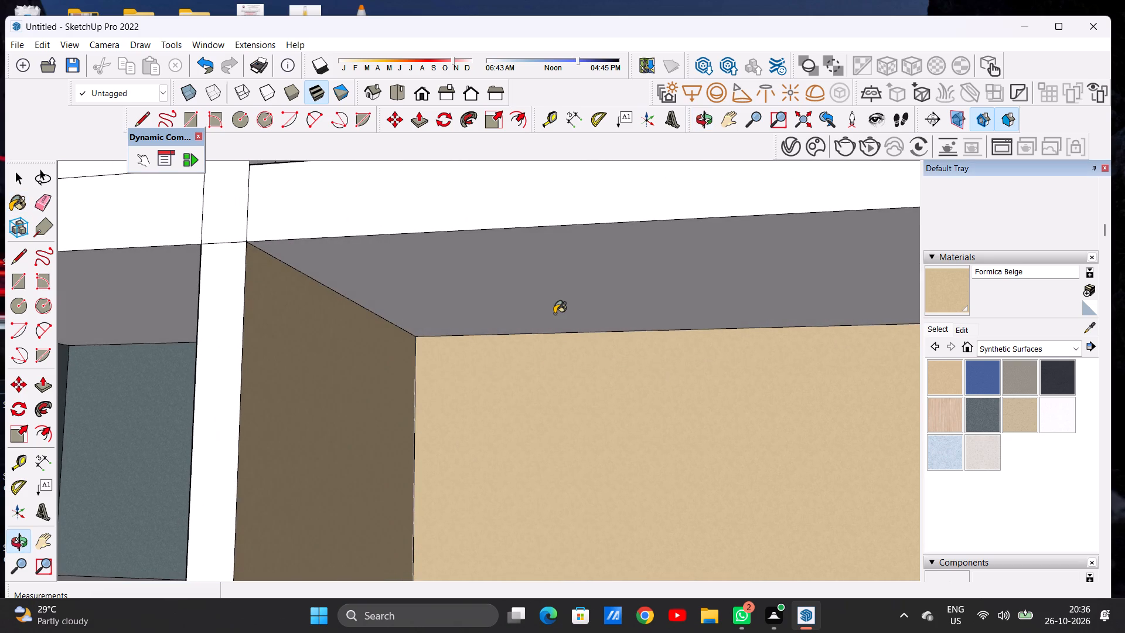
left_click(552, 298)
left_click(128, 307)
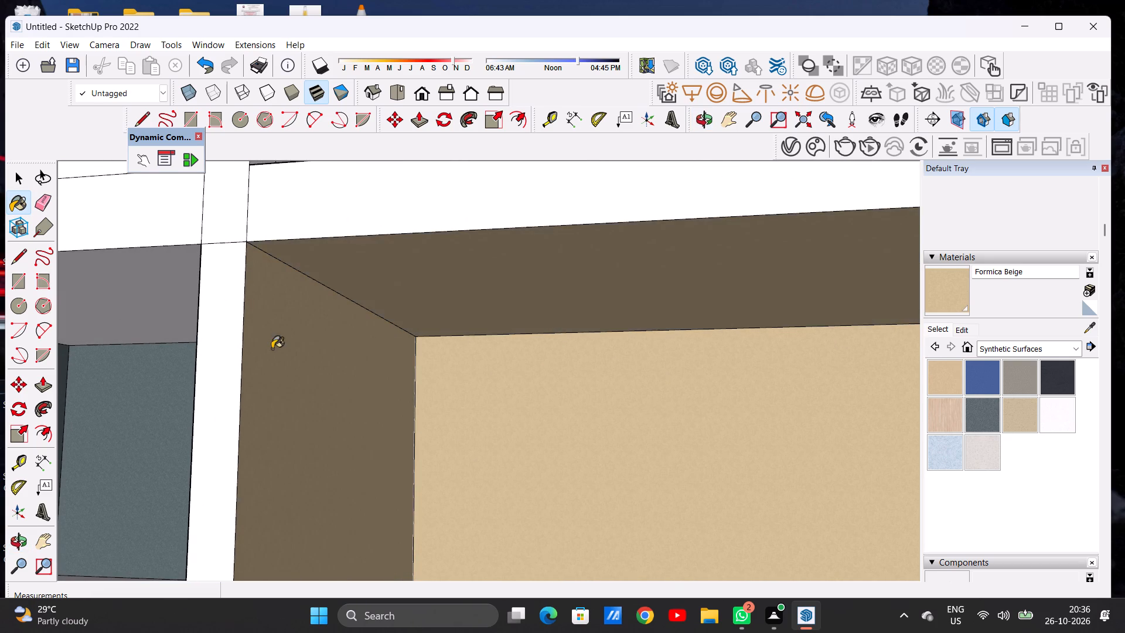
Examine the painted bottom bays together with the enclosure's front side and paved floor.
scroll(313, 402, "down", 5)
scroll(442, 391, "down", 16)
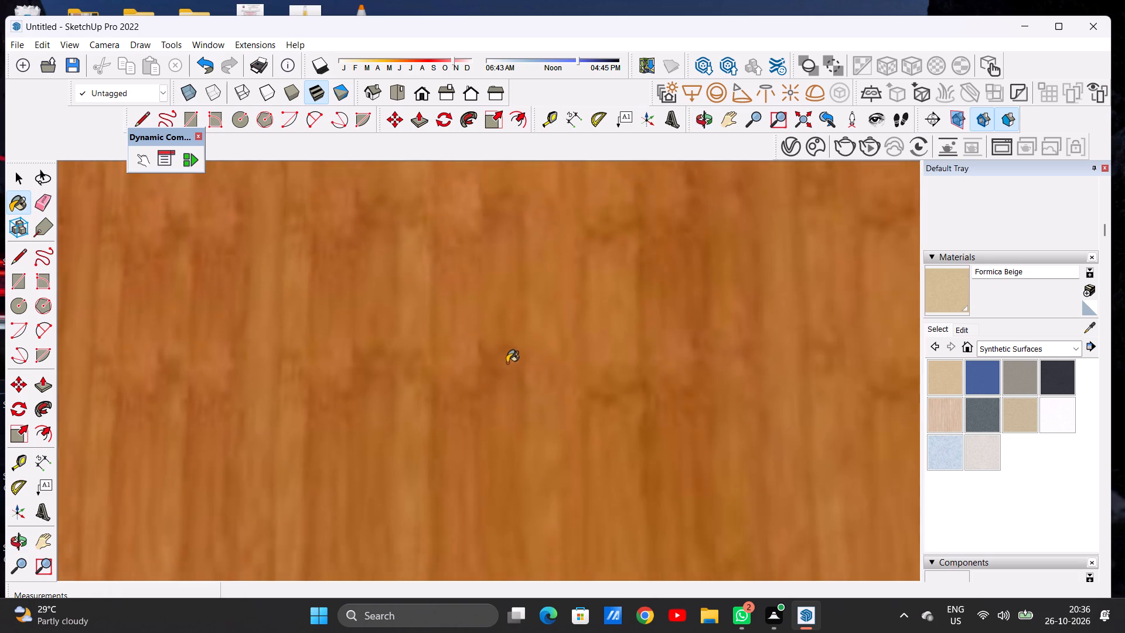
scroll(507, 363, "down", 6)
scroll(516, 373, "up", 1)
scroll(518, 373, "down", 20)
scroll(518, 373, "down", 15)
scroll(545, 341, "up", 1)
middle_click_drag(545, 341, 557, 380)
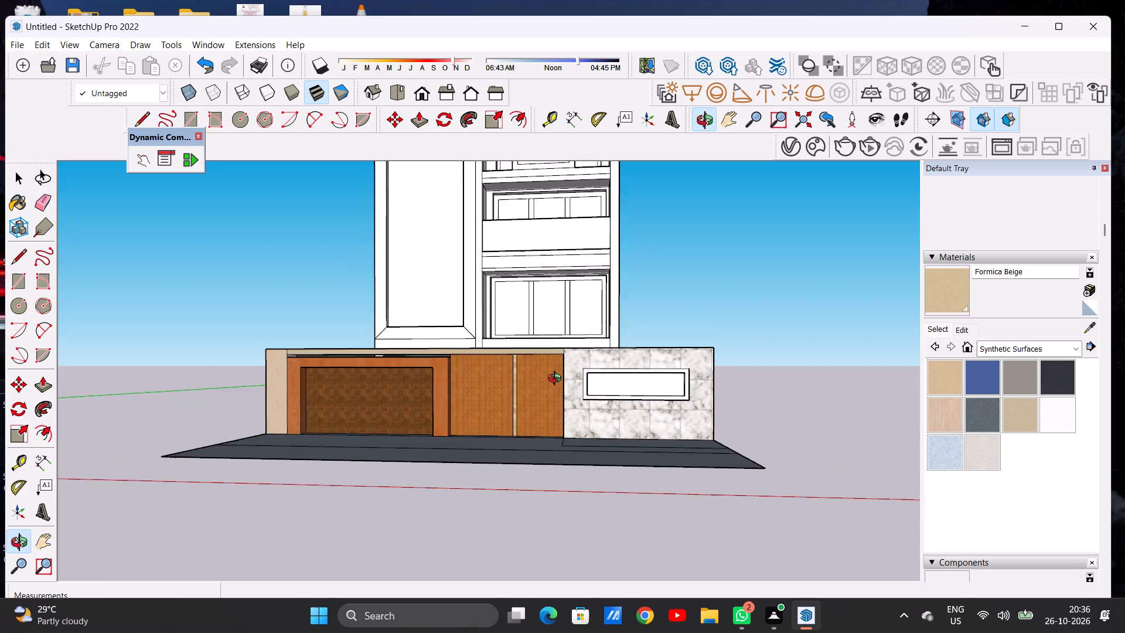
middle_click_drag(557, 380, 583, 424)
middle_click_drag(486, 362, 430, 471)
scroll(441, 406, "up", 1)
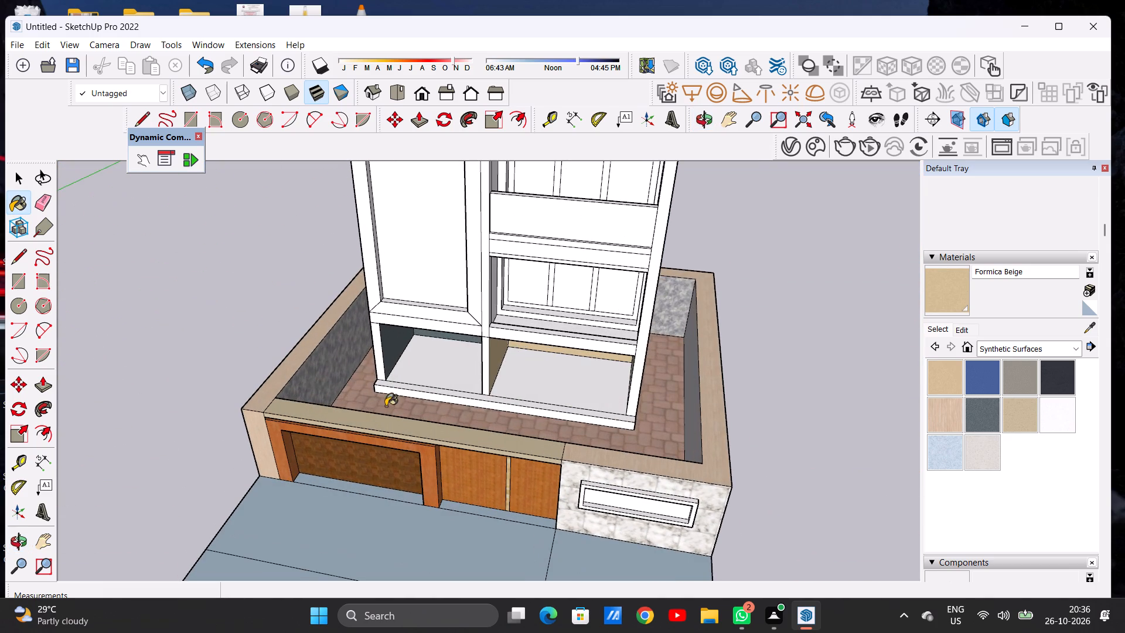
Paint the floors of both bottom bays and the base slab's front ledge and front face with Terrazzo Tile Light.
scroll(377, 403, "down", 9)
middle_click_drag(410, 397, 458, 368)
scroll(413, 394, "up", 11)
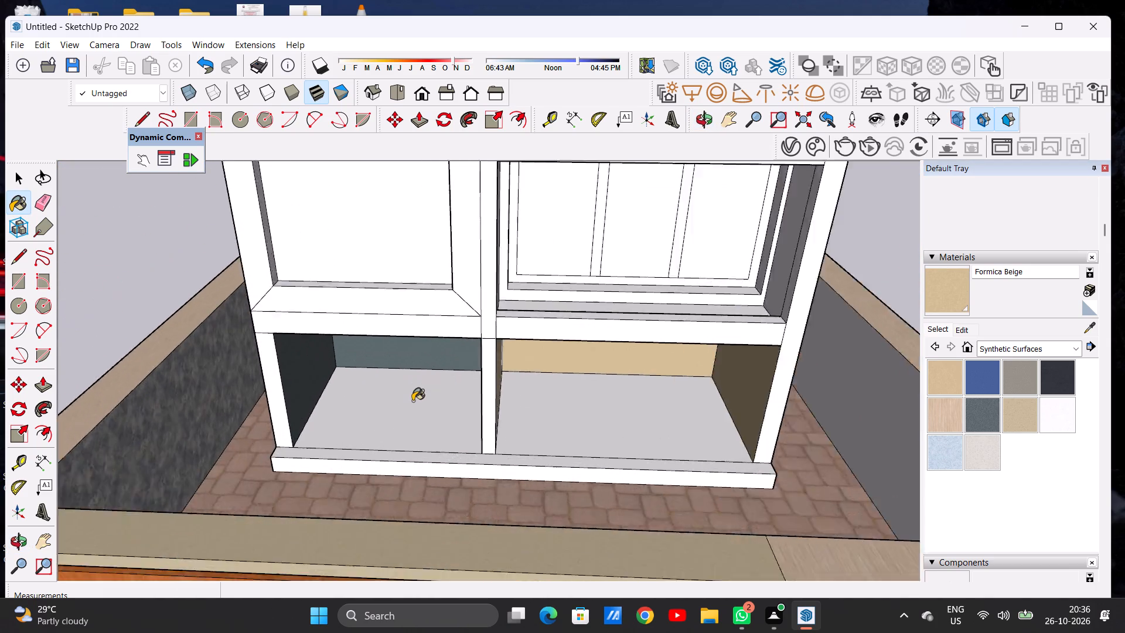
scroll(412, 401, "up", 11)
scroll(432, 366, "down", 7)
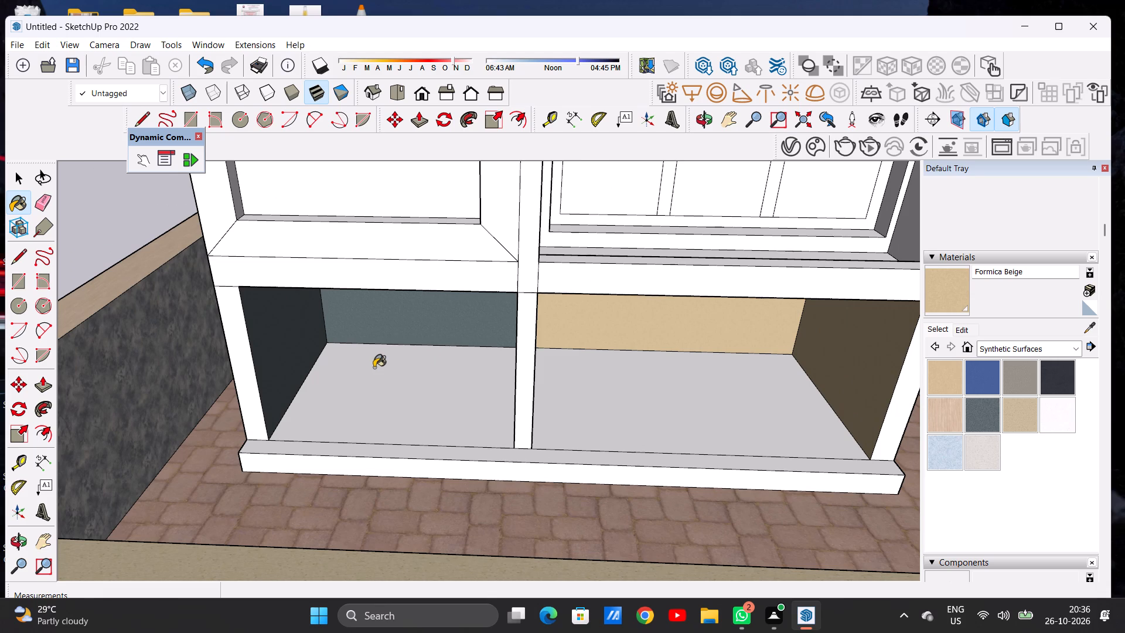
scroll(383, 362, "down", 8)
scroll(408, 365, "up", 7)
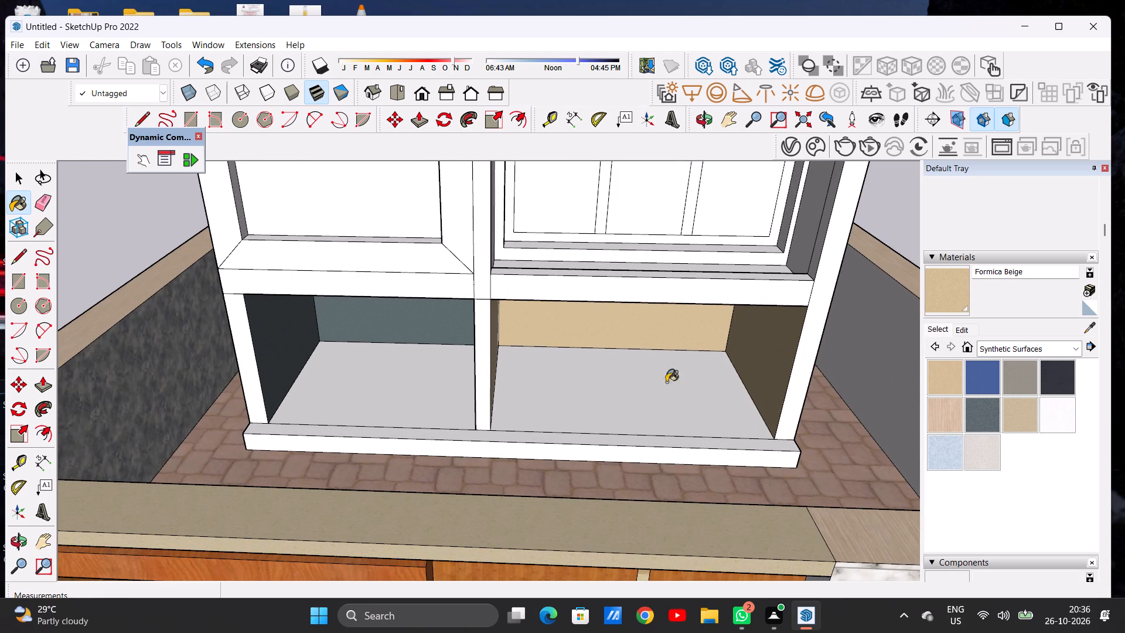
left_click(978, 446)
left_click(360, 395)
left_click(608, 411)
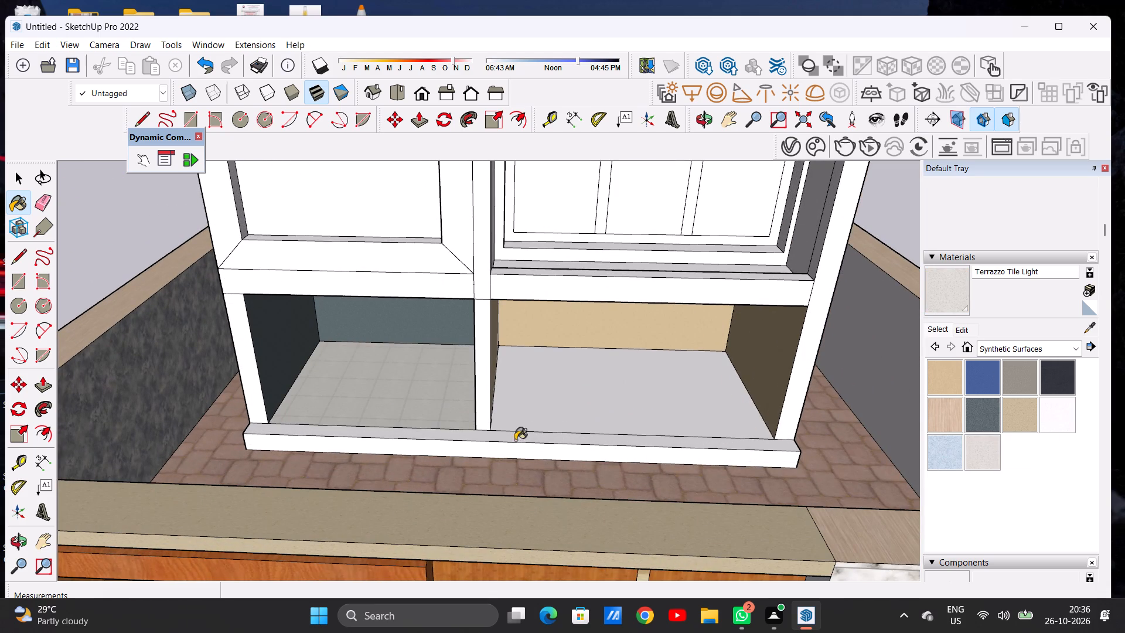
scroll(466, 446, "up", 7)
left_click(472, 427)
left_click(474, 447)
Paint the front faces of the bottom-left bay's outer post and the middle post with Formica Laminate Light.
scroll(483, 418, "down", 6)
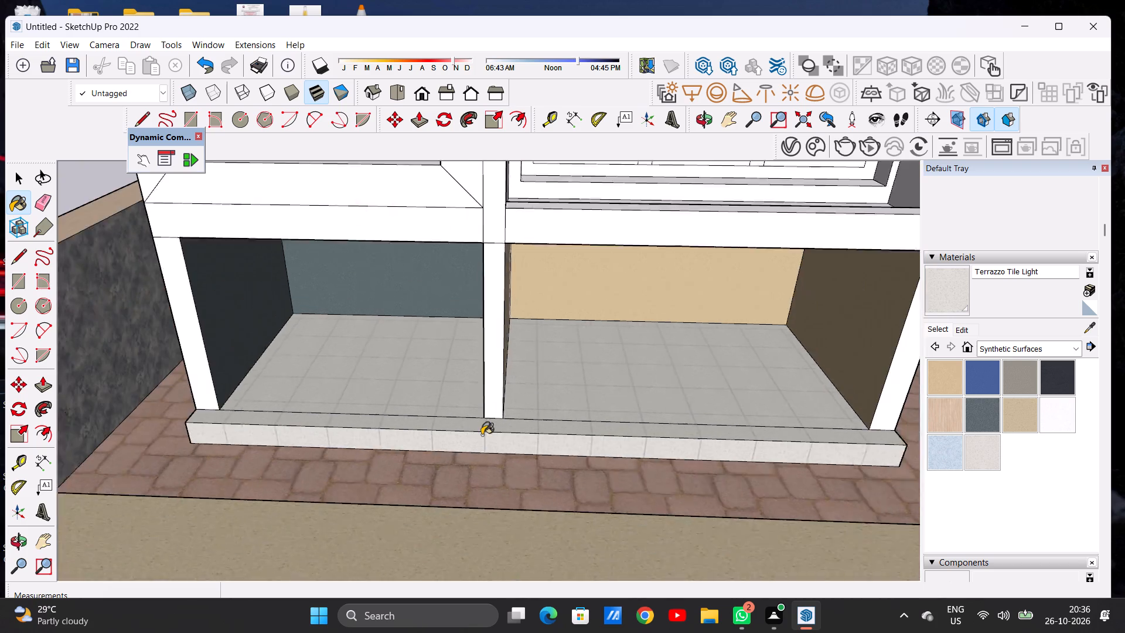
scroll(482, 435, "down", 6)
middle_click_drag(489, 421, 490, 380)
scroll(490, 380, "up", 5)
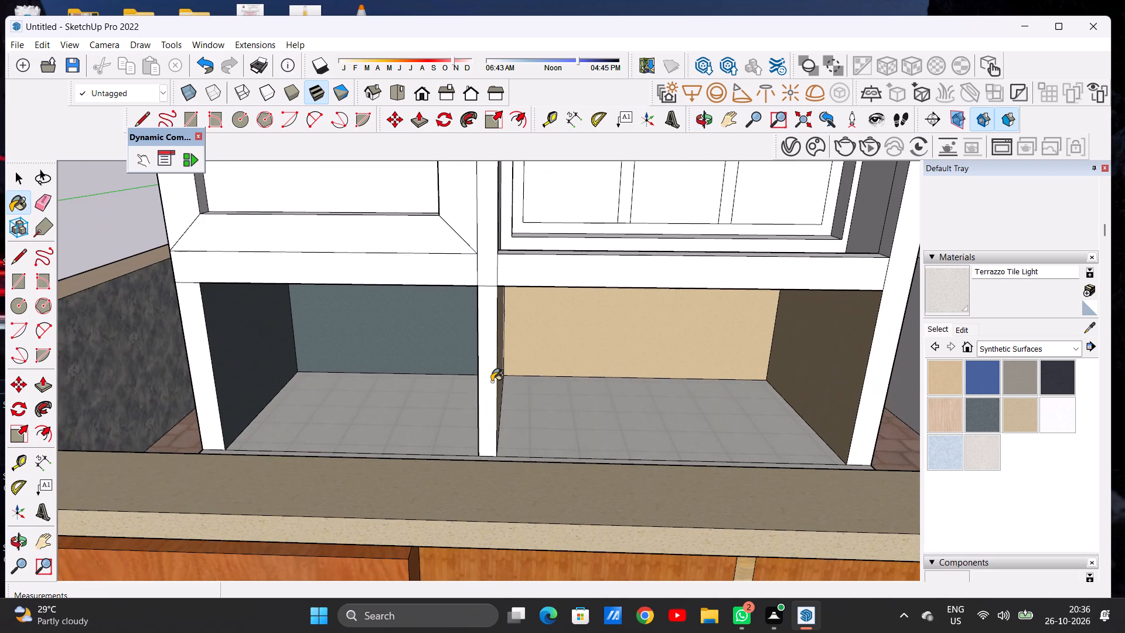
scroll(513, 357, "down", 4)
middle_click_drag(509, 369, 512, 413)
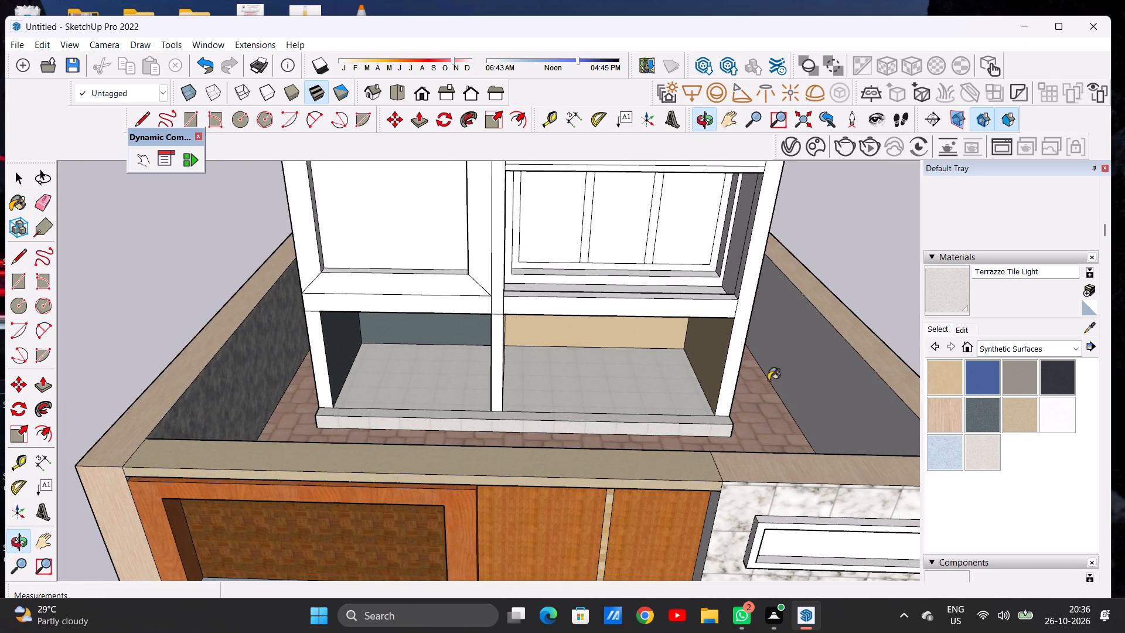
left_click(947, 421)
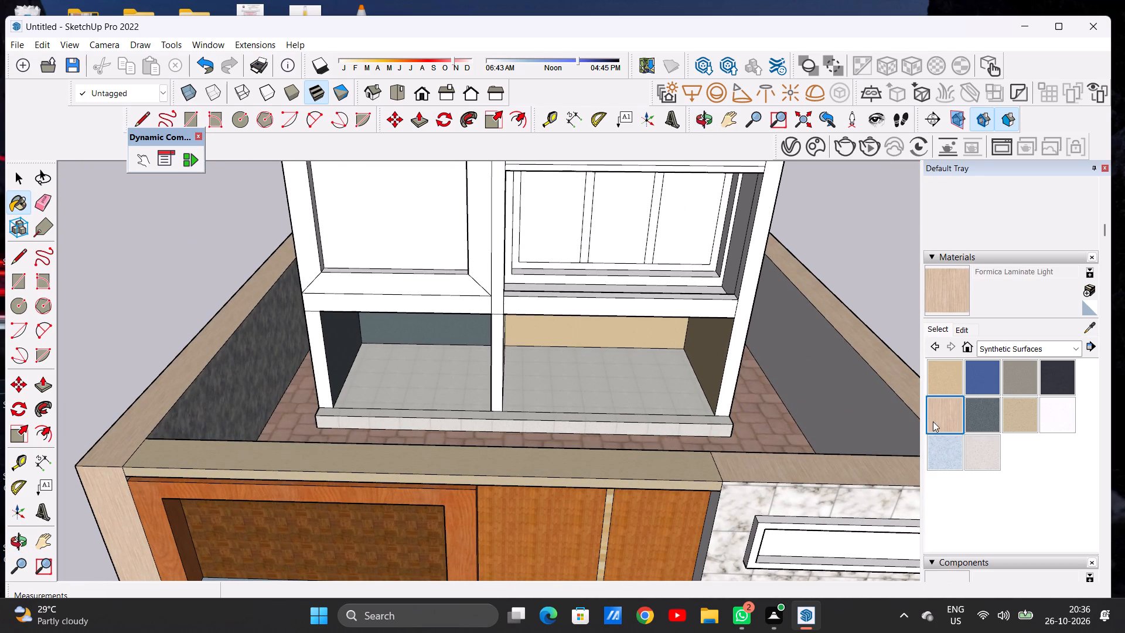
scroll(312, 389, "up", 8)
left_click(335, 376)
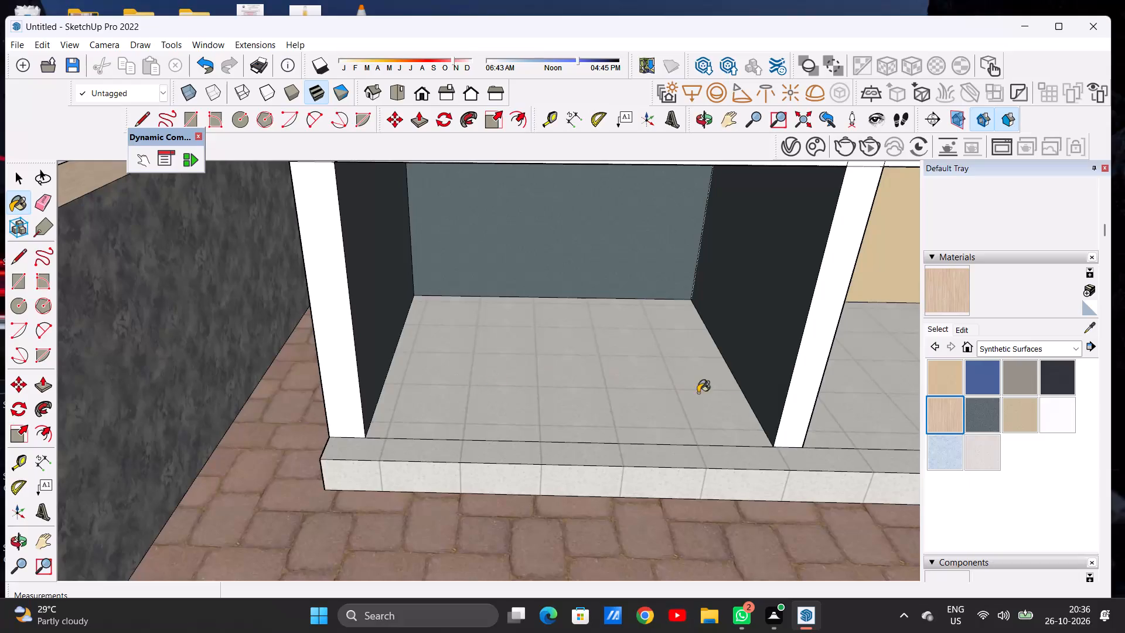
left_click(801, 368)
Draw a line about 11 1/4" long across the right corner post's front face, level with the bottom bay's upper edge.
scroll(497, 382, "down", 2)
scroll(492, 382, "up", 1)
scroll(489, 383, "down", 9)
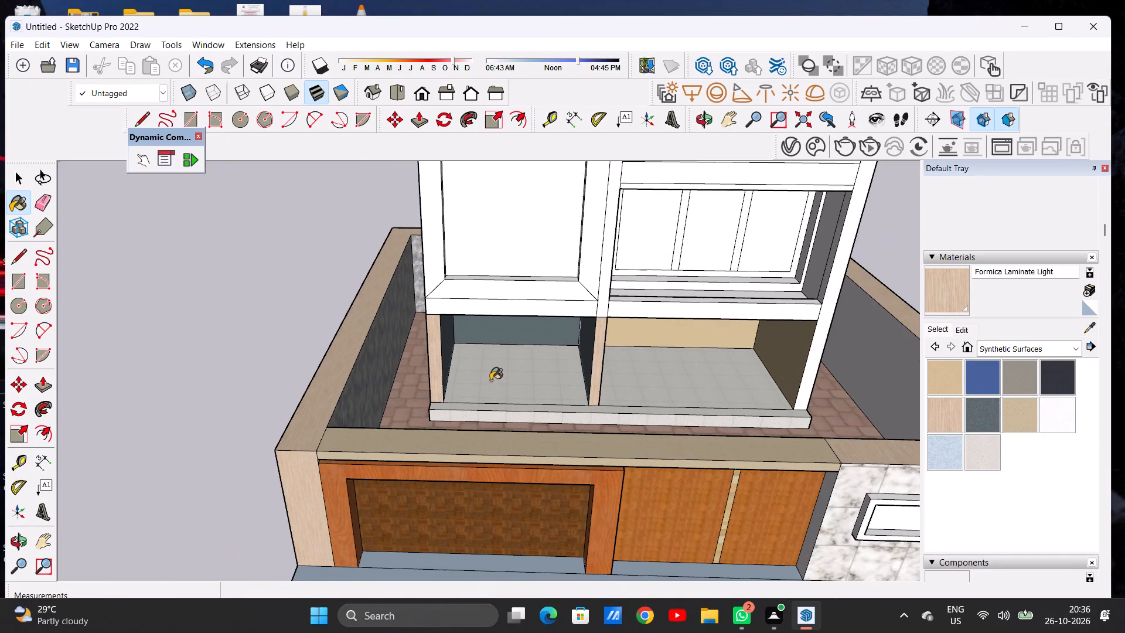
scroll(820, 348, "up", 6)
scroll(654, 368, "down", 4)
scroll(653, 373, "up", 1)
scroll(653, 373, "down", 6)
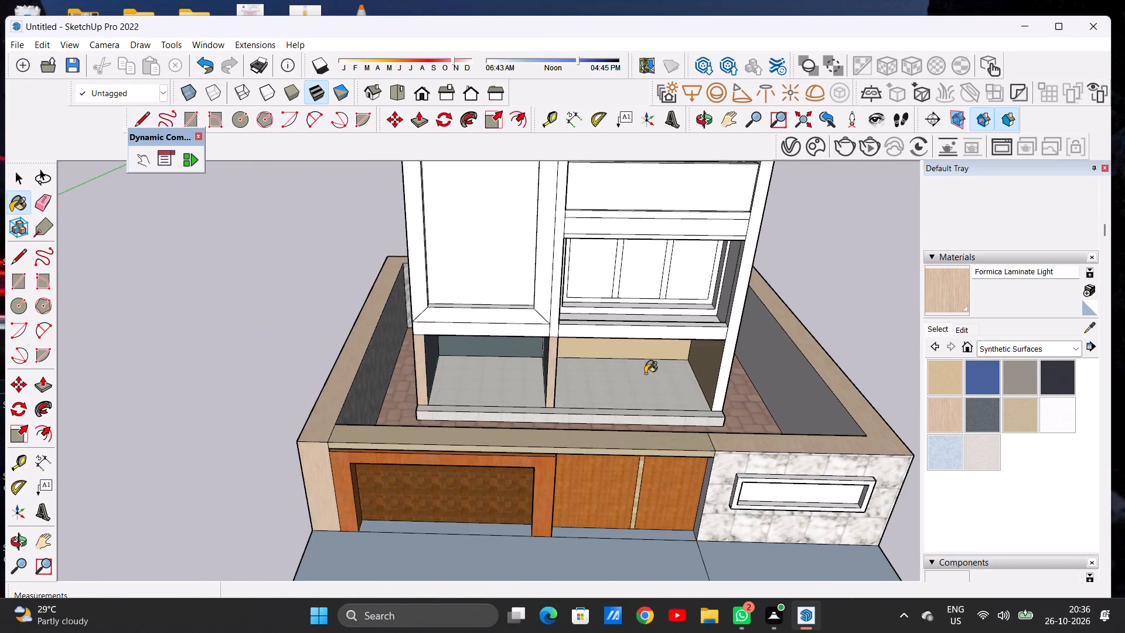
scroll(645, 373, "down", 5)
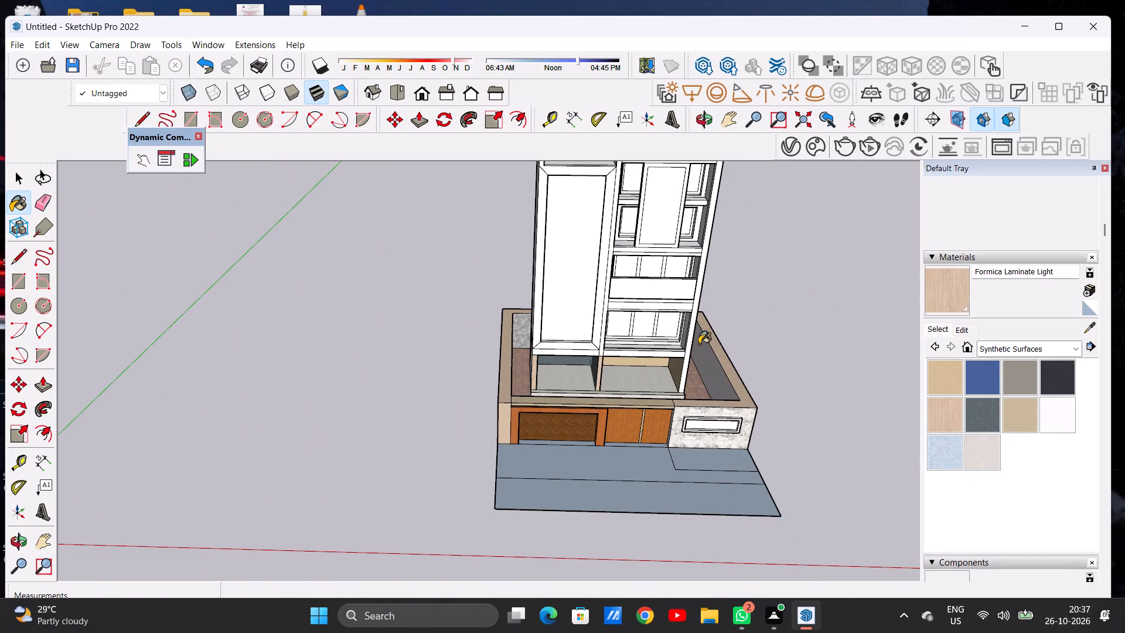
scroll(701, 343, "up", 6)
scroll(679, 360, "down", 2)
scroll(679, 363, "up", 4)
key("space")
type("L")
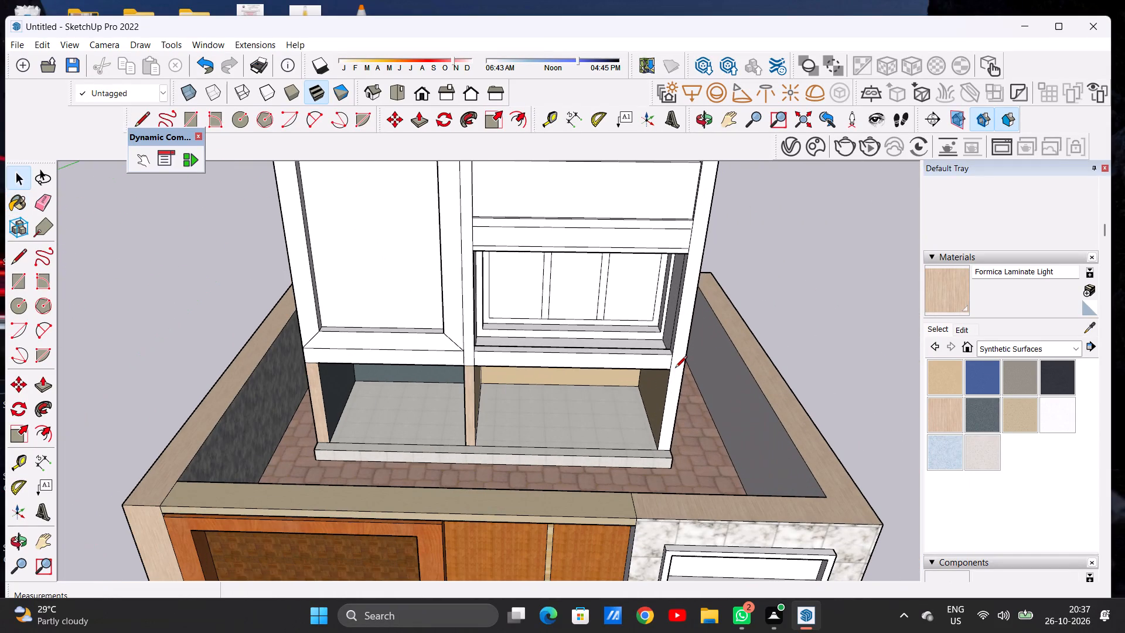
scroll(675, 368, "up", 6)
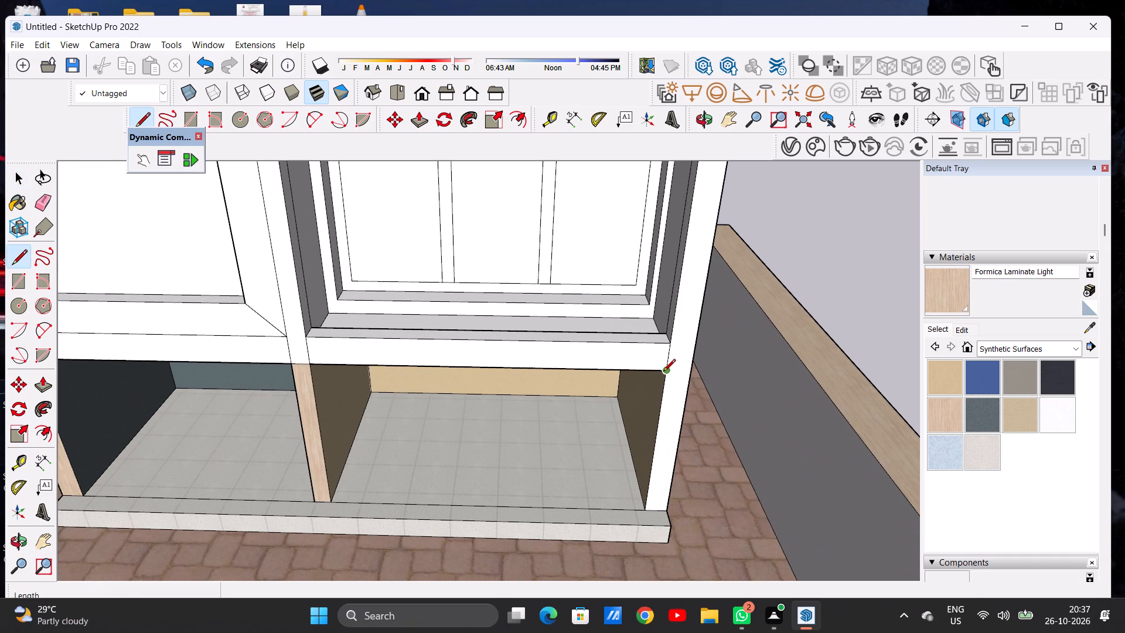
left_click(663, 372)
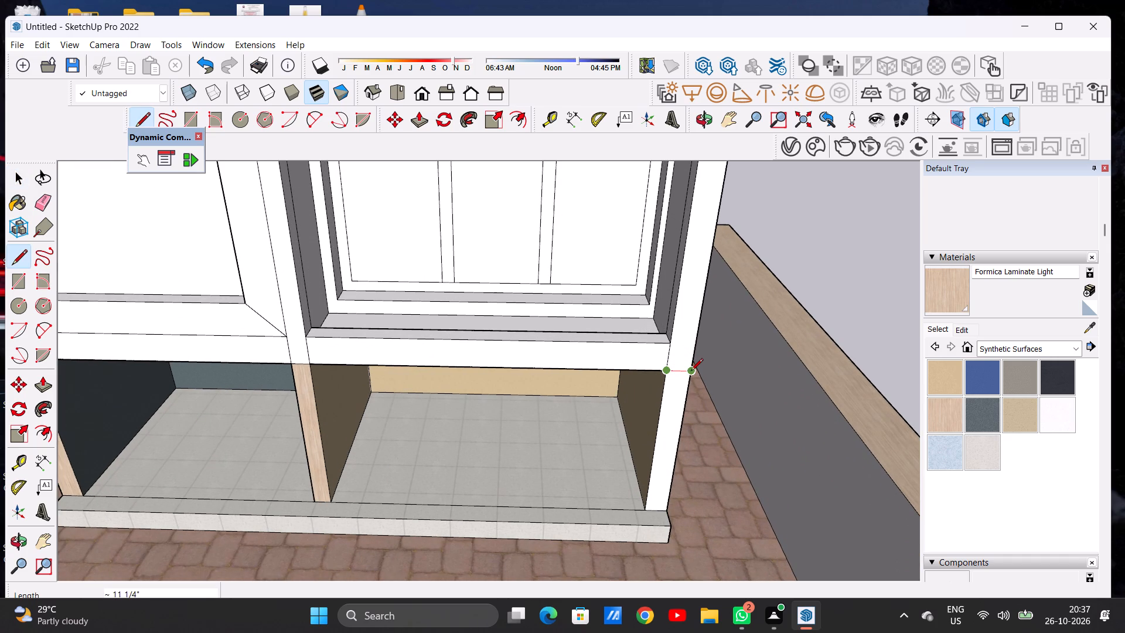
left_click(691, 372)
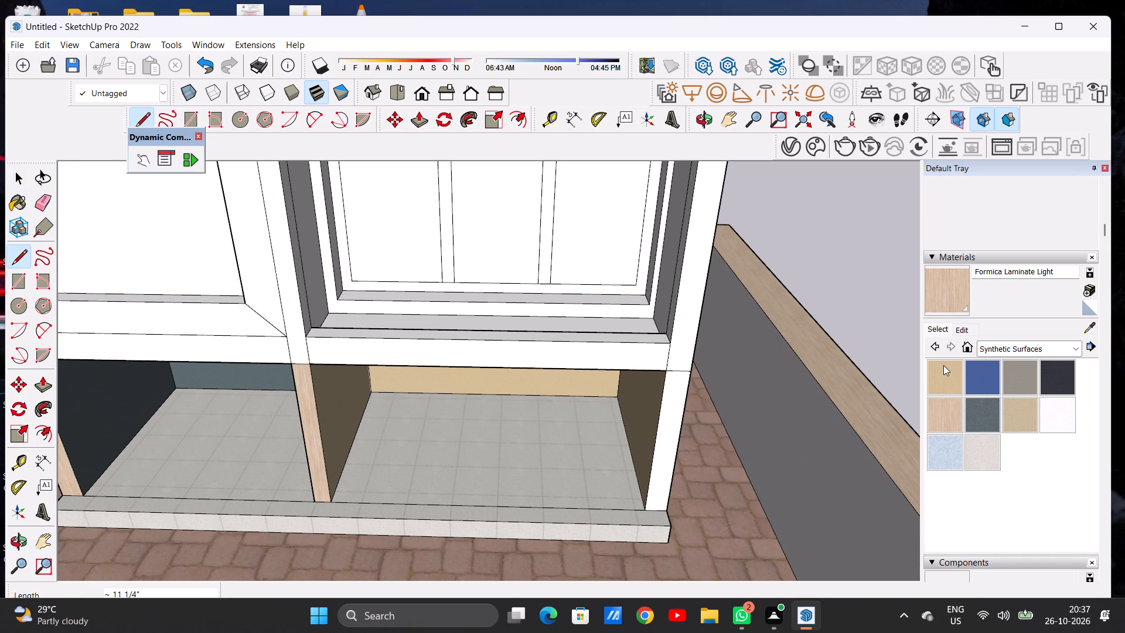
Paint the lower part of the right corner post's front face with Formica Laminate Light.
left_click(943, 365)
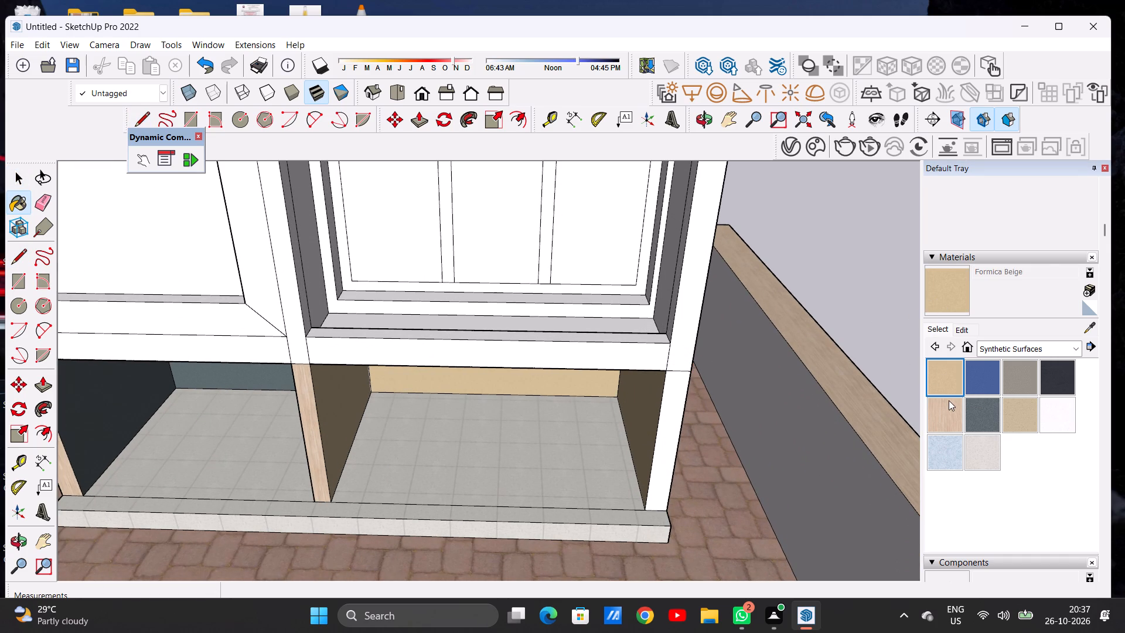
left_click(949, 406)
left_click(681, 399)
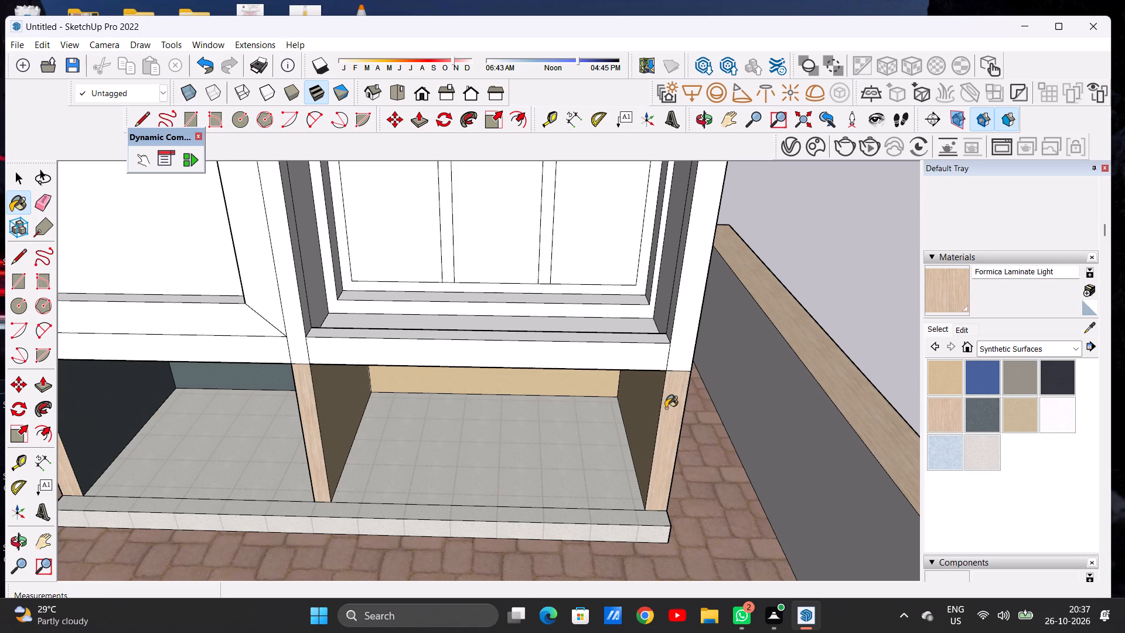
key("space")
Paint the base slab's edge on the structure's right side with Terrazzo Tile Light.
scroll(601, 418, "down", 5)
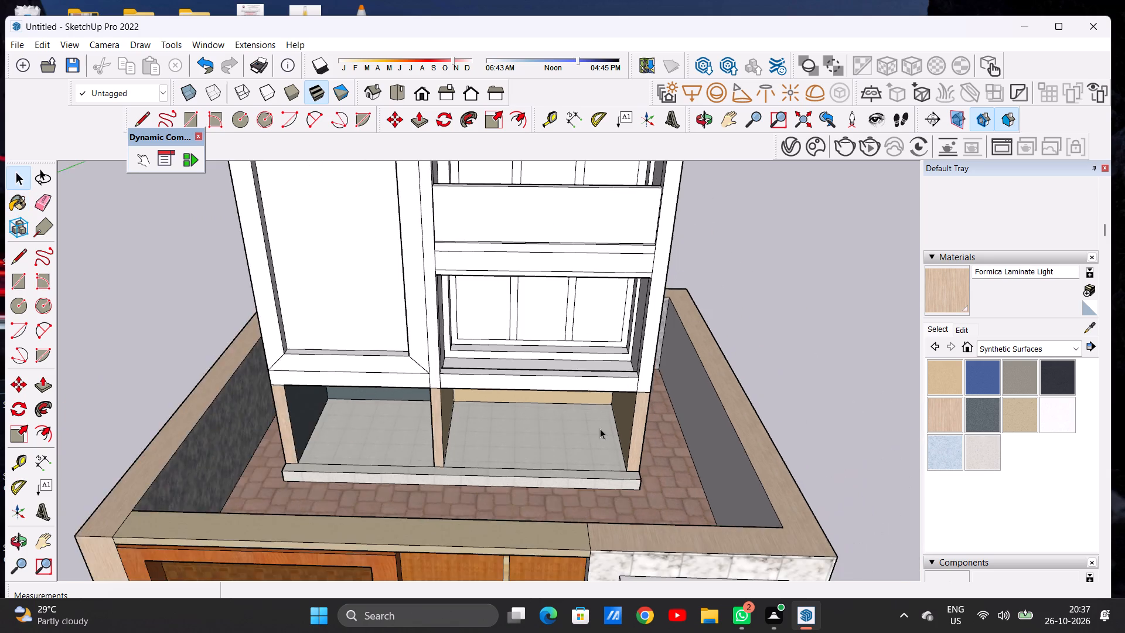
scroll(569, 416, "down", 5)
middle_click_drag(642, 416, 510, 395)
scroll(626, 482, "up", 6)
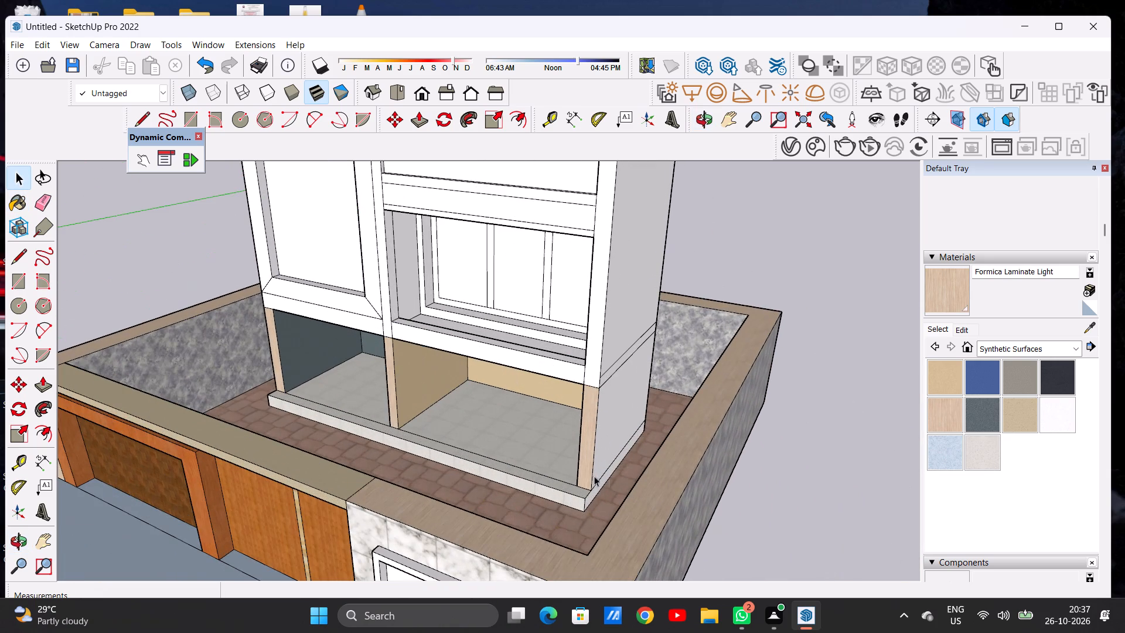
scroll(577, 495, "up", 8)
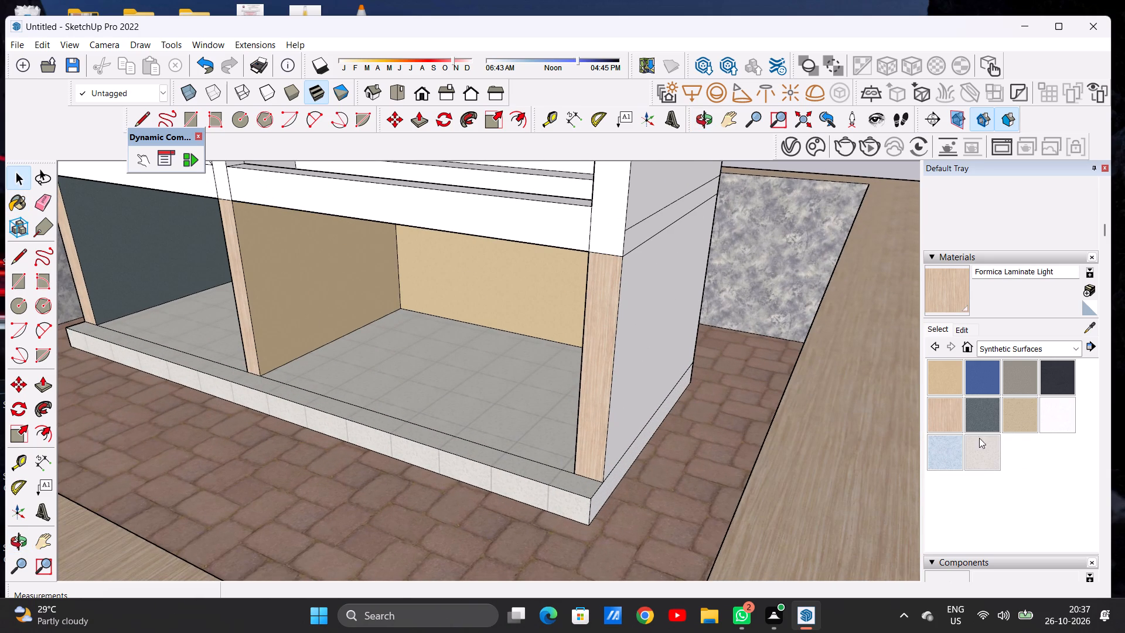
left_click(973, 441)
scroll(613, 519, "up", 5)
left_click(583, 500)
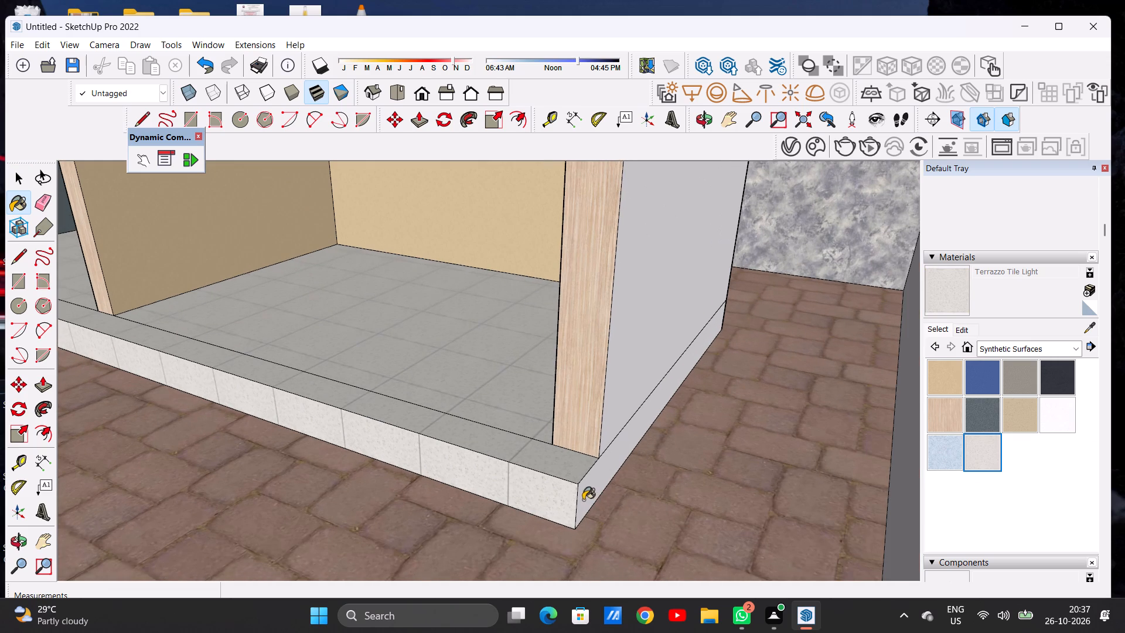
Paint the base slab's edge along the back of the structure with Terrazzo Tile Light.
scroll(632, 503, "down", 12)
middle_click_drag(619, 428, 335, 450)
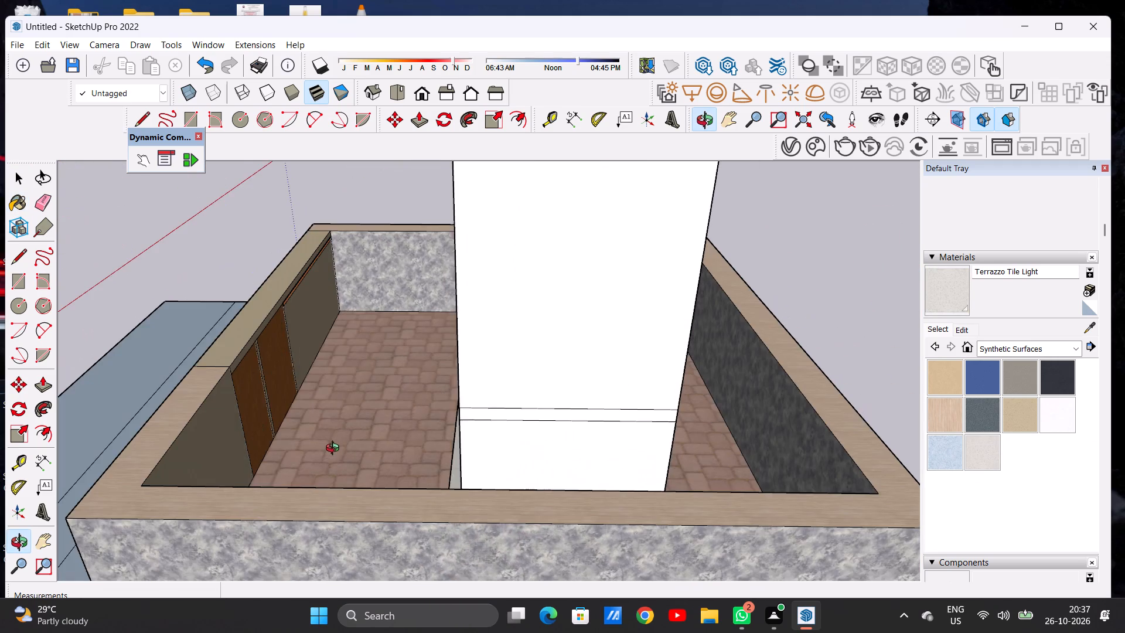
middle_click_drag(335, 450, 333, 450)
middle_click_drag(645, 436, 393, 439)
scroll(458, 547, "up", 6)
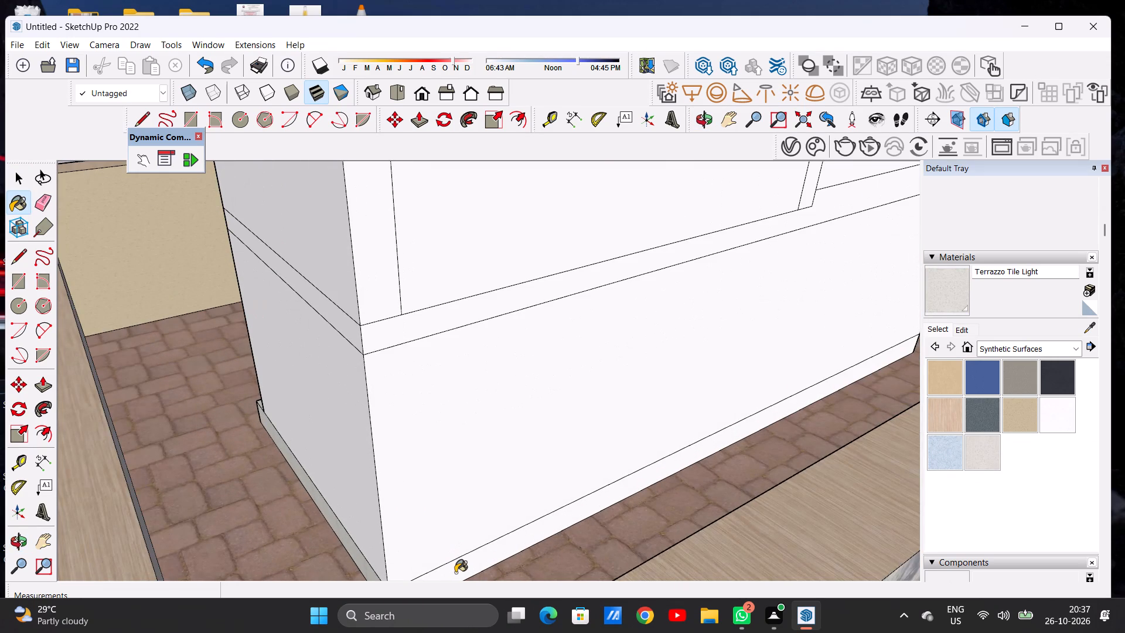
left_click(456, 573)
Paint the base slab's edge on the structure's left side with Terrazzo Tile Light.
scroll(429, 526, "down", 4)
scroll(429, 525, "up", 1)
scroll(429, 525, "down", 11)
middle_click_drag(640, 436, 395, 437)
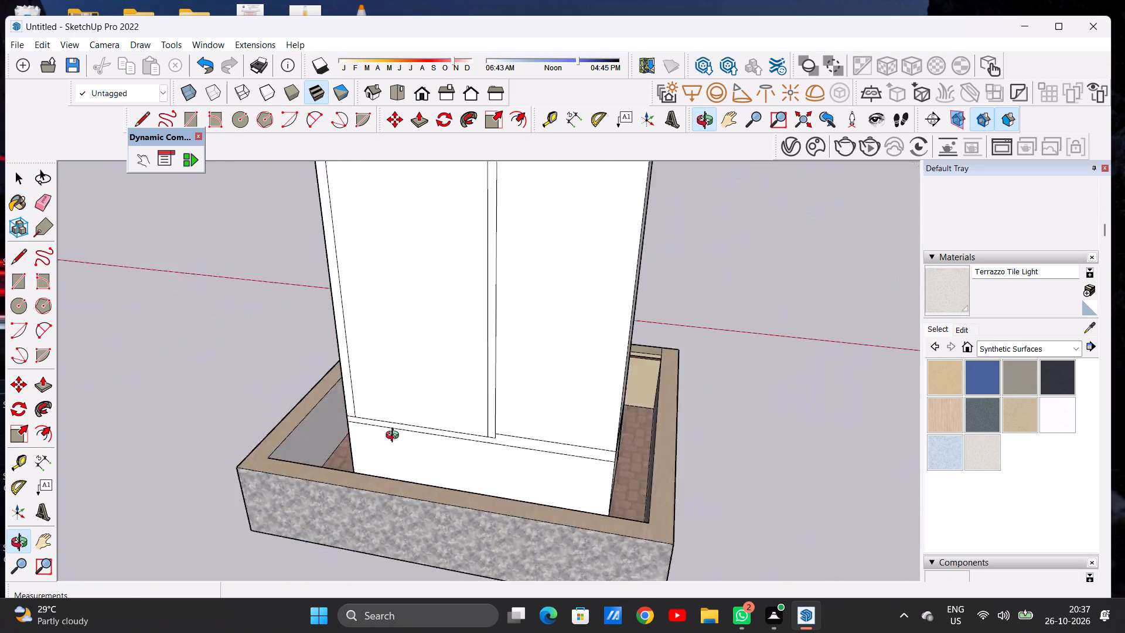
middle_click_drag(395, 437, 219, 464)
scroll(504, 519, "up", 7)
middle_click_drag(509, 520, 644, 539)
scroll(664, 553, "up", 7)
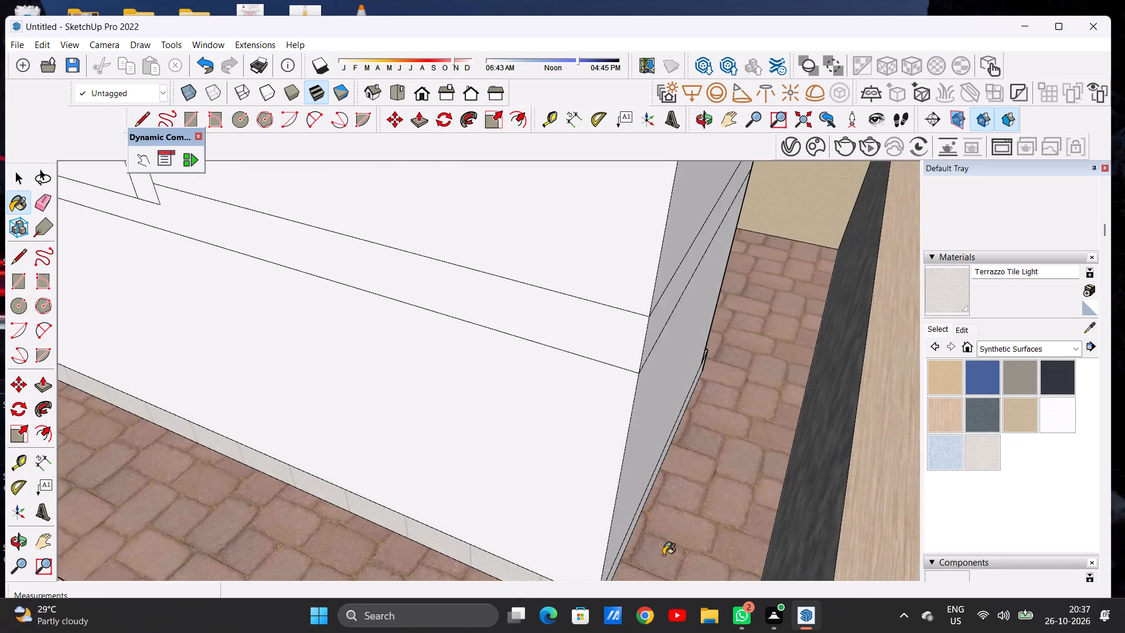
scroll(663, 555, "up", 10)
left_click(600, 530)
Examine the whole structure and the finished bottom bays from the front of the enclosure.
scroll(578, 422, "down", 10)
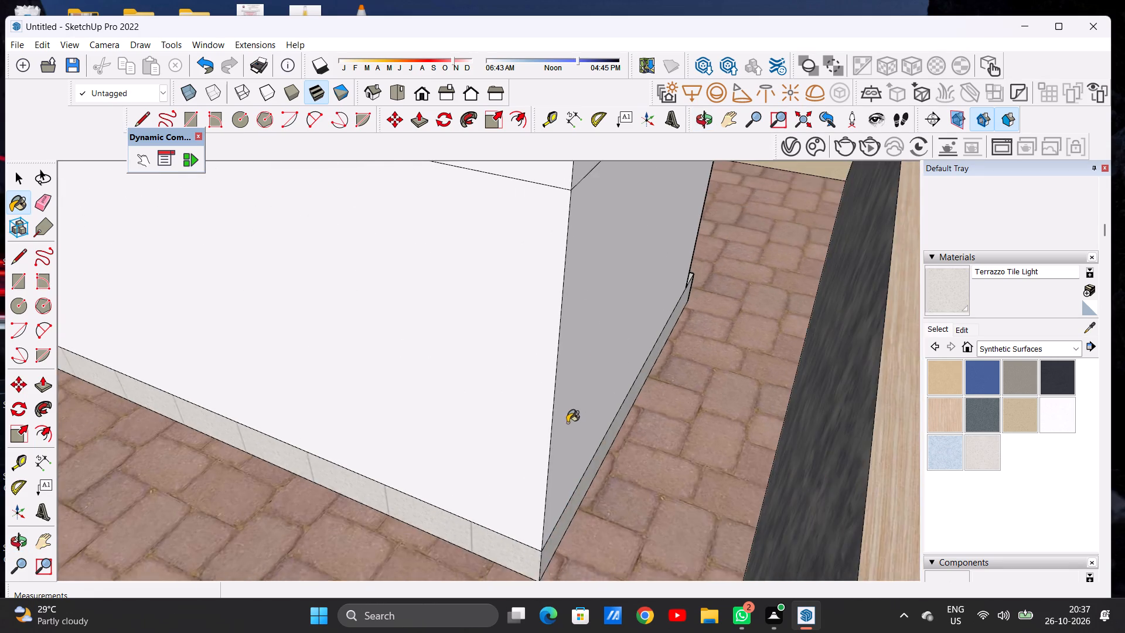
scroll(567, 423, "down", 7)
scroll(557, 430, "up", 1)
scroll(557, 432, "down", 13)
middle_click_drag(705, 363, 276, 397)
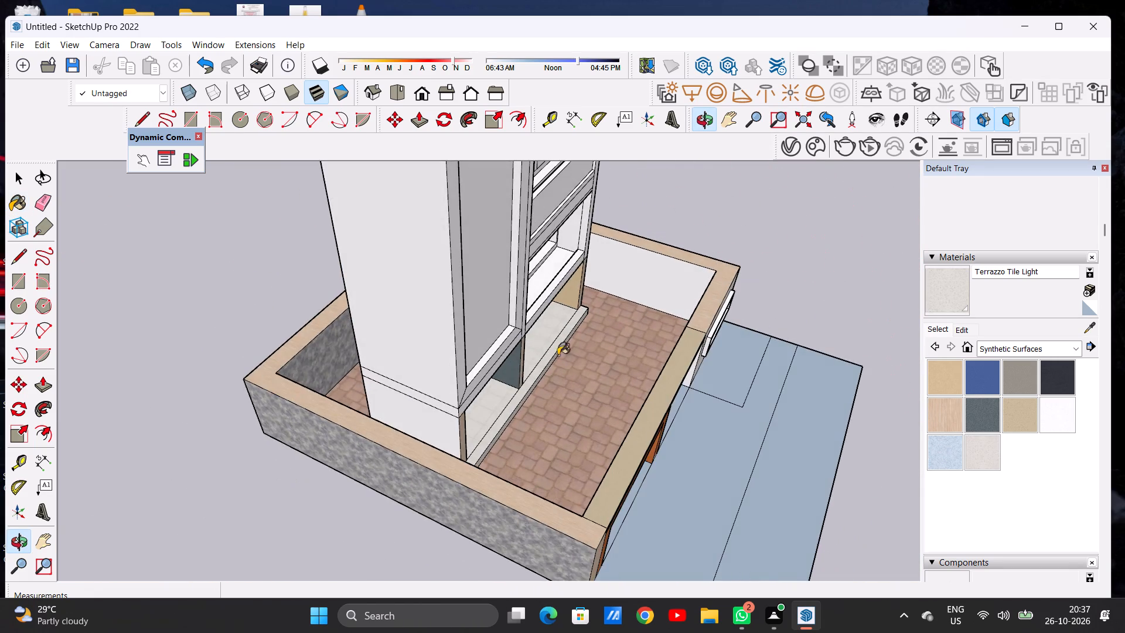
middle_click_drag(575, 351, 313, 333)
scroll(492, 347, "down", 10)
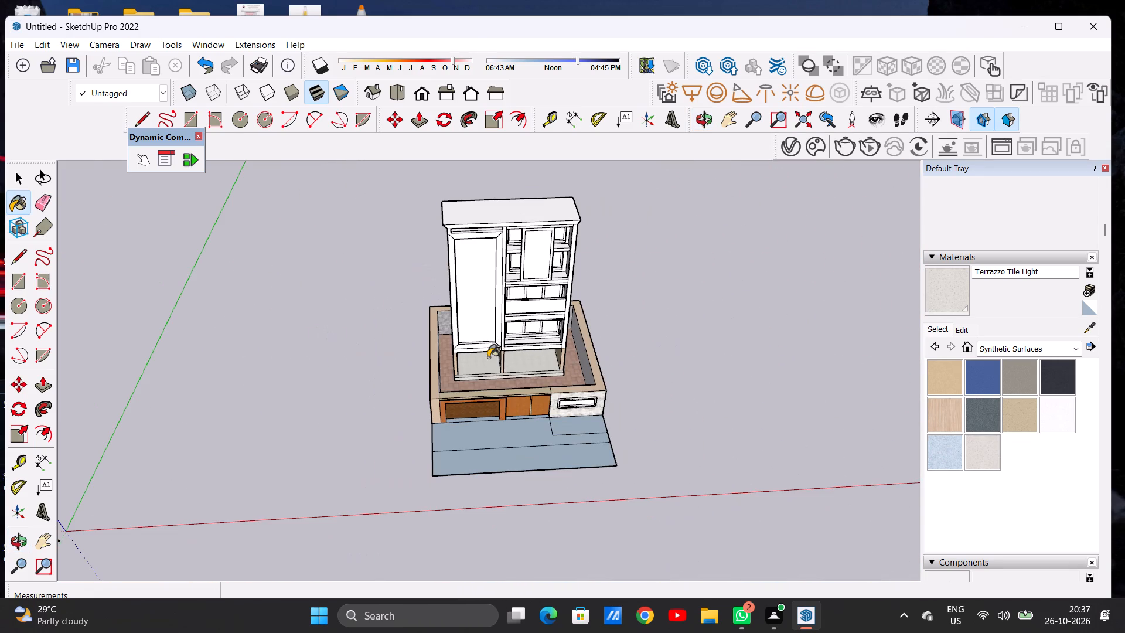
scroll(496, 372, "up", 3)
middle_click_drag(495, 388, 488, 336)
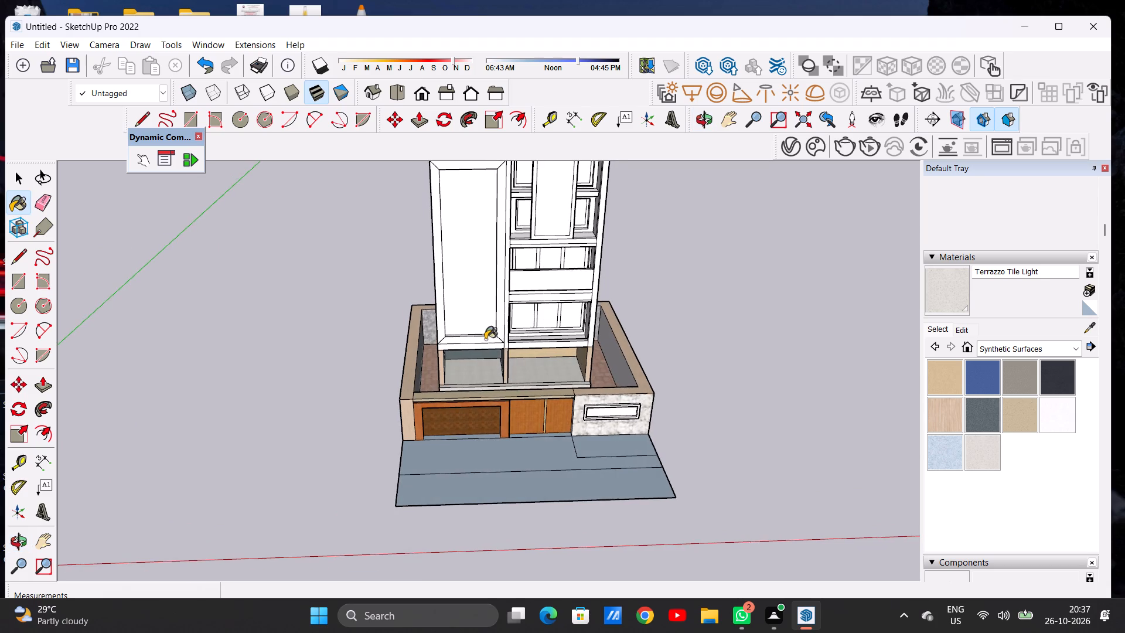
scroll(470, 360, "down", 5)
scroll(479, 383, "up", 4)
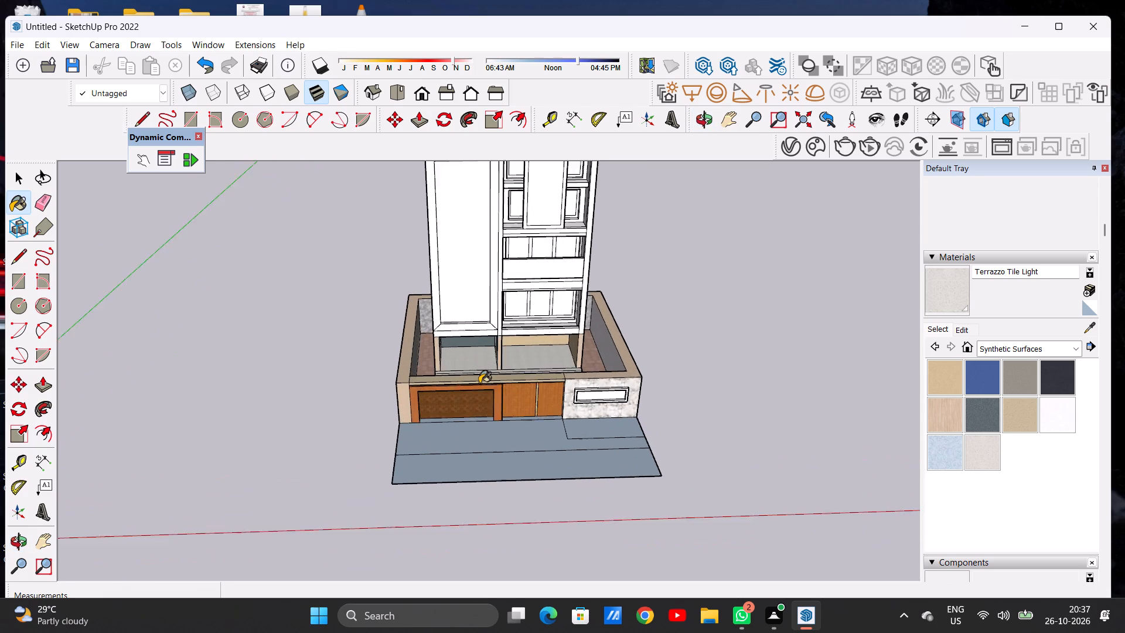
scroll(479, 383, "up", 2)
scroll(479, 383, "down", 3)
middle_click_drag(485, 388, 489, 367)
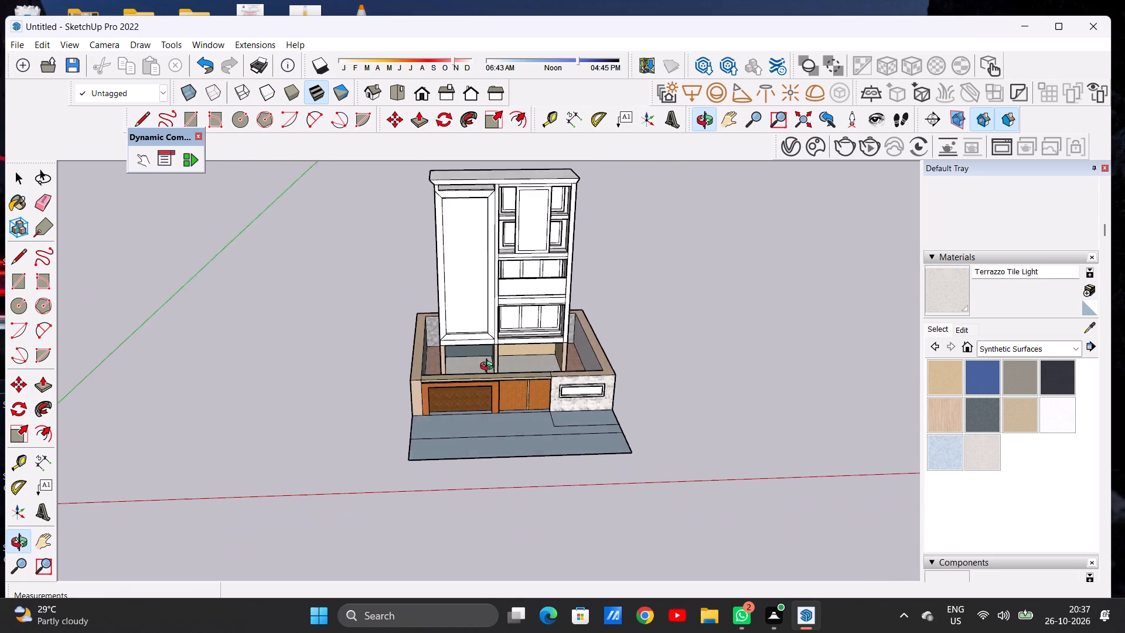
middle_click_drag(489, 367, 490, 360)
scroll(485, 358, "up", 8)
middle_click_drag(483, 364, 489, 330)
scroll(490, 329, "down", 1)
scroll(490, 329, "up", 3)
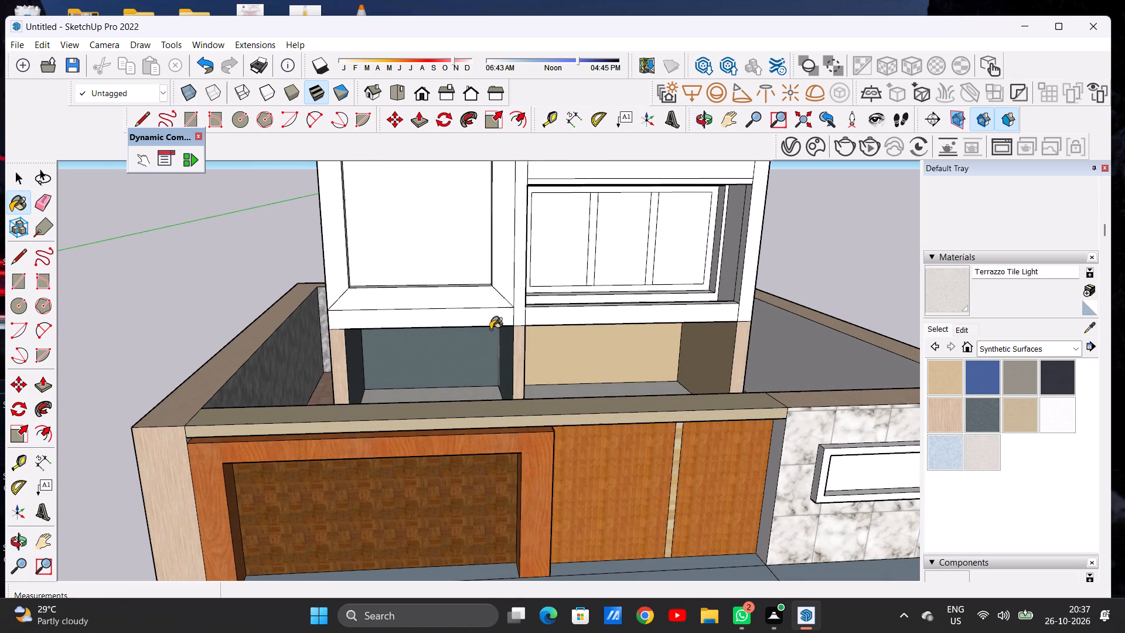
key("space")
Paint the side and bottom members of the left bay's tall frame with 0035_Tan from the Colors-Named collection.
scroll(419, 352, "down", 14)
scroll(412, 288, "up", 6)
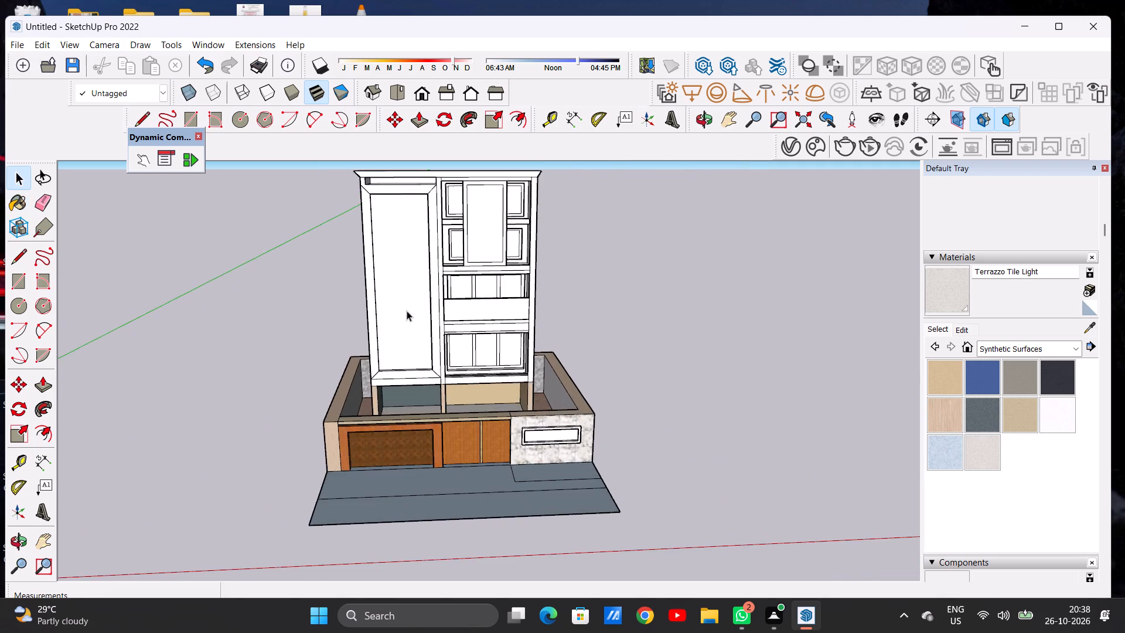
middle_click_drag(405, 309, 388, 276)
scroll(431, 247, "up", 3)
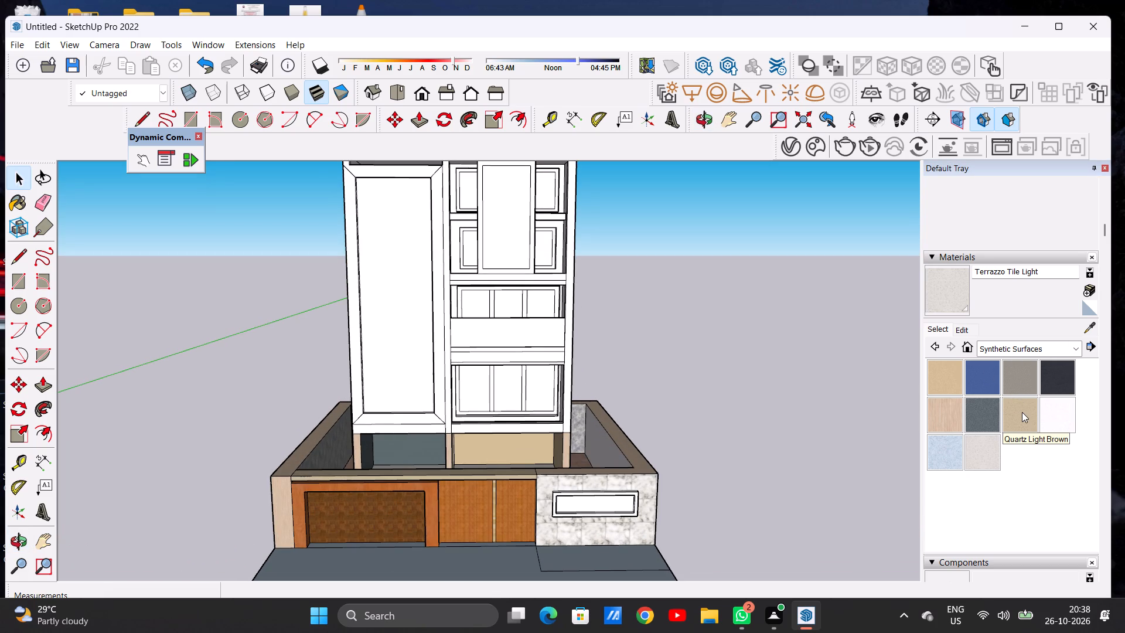
left_click(1011, 351)
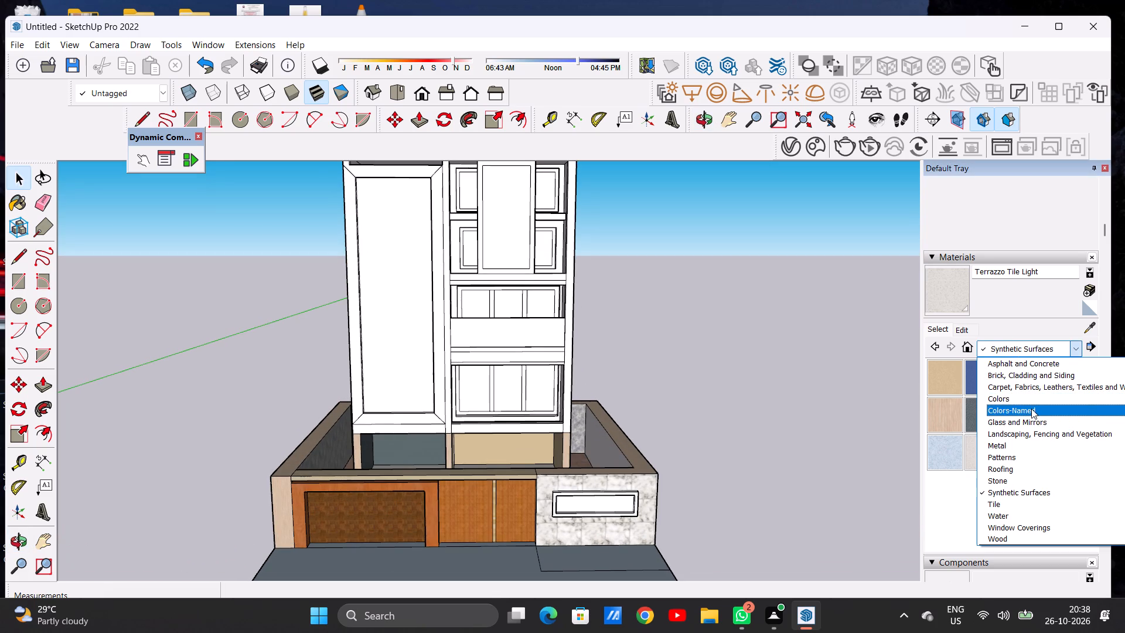
left_click(1031, 409)
scroll(1019, 398, "down", 3)
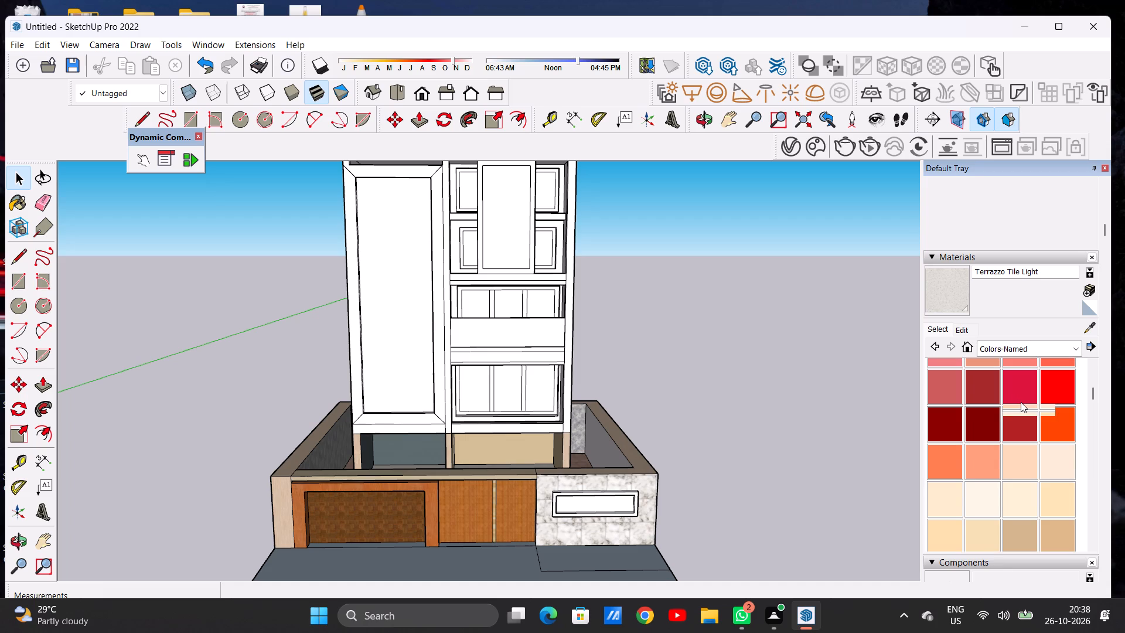
left_click(1019, 471)
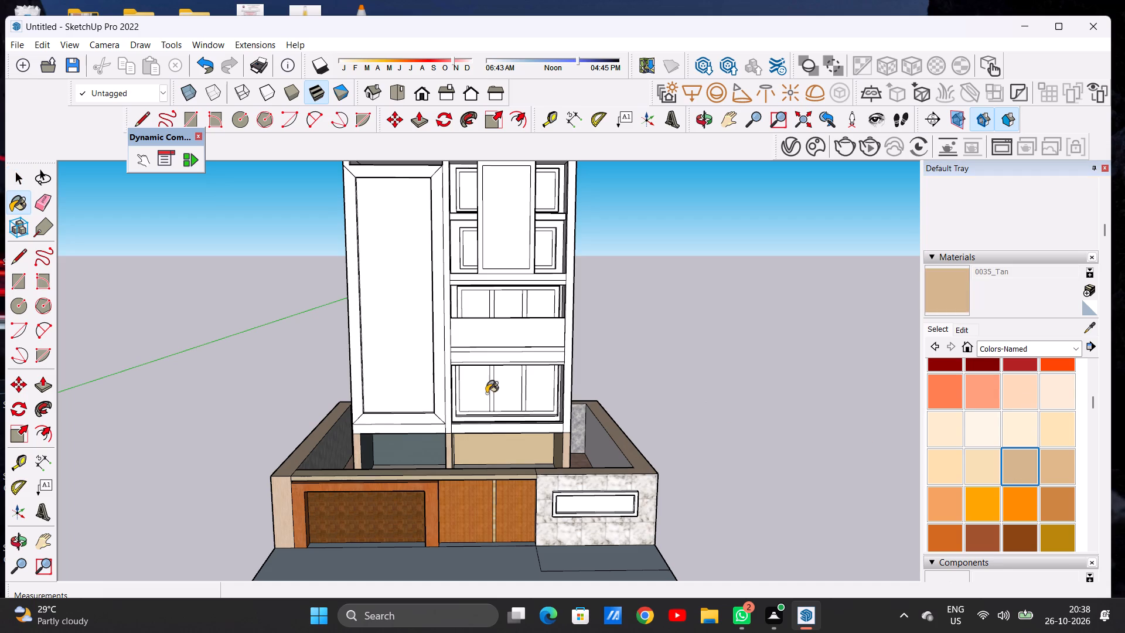
scroll(432, 386, "up", 8)
left_click(452, 369)
scroll(449, 396, "down", 4)
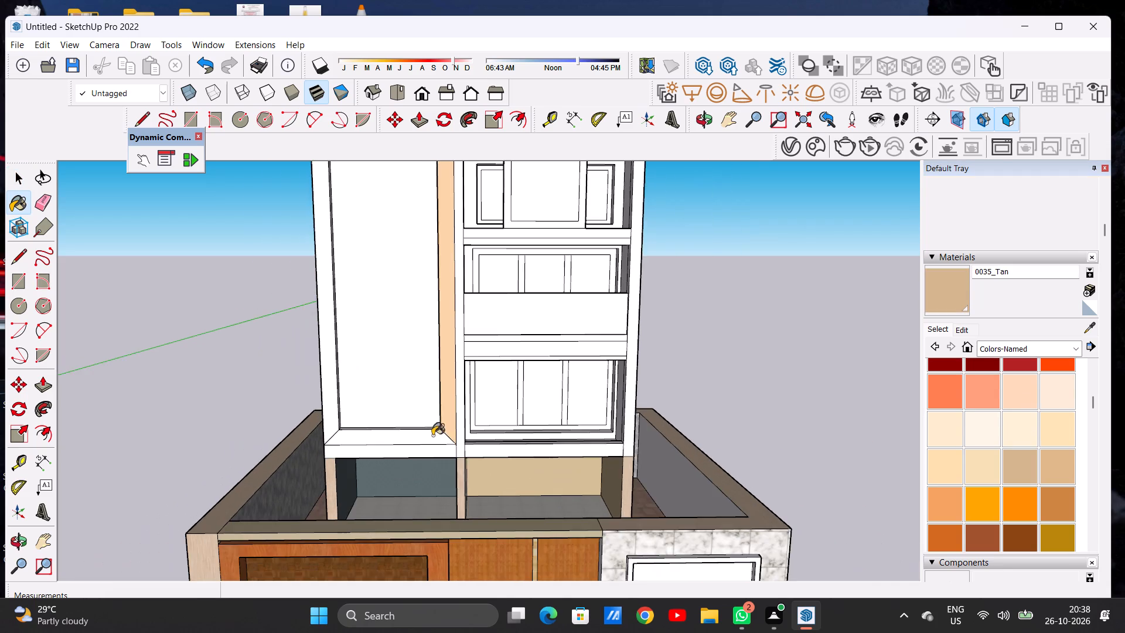
scroll(428, 445, "up", 6)
left_click(431, 432)
scroll(429, 439, "down", 6)
scroll(306, 405, "up", 5)
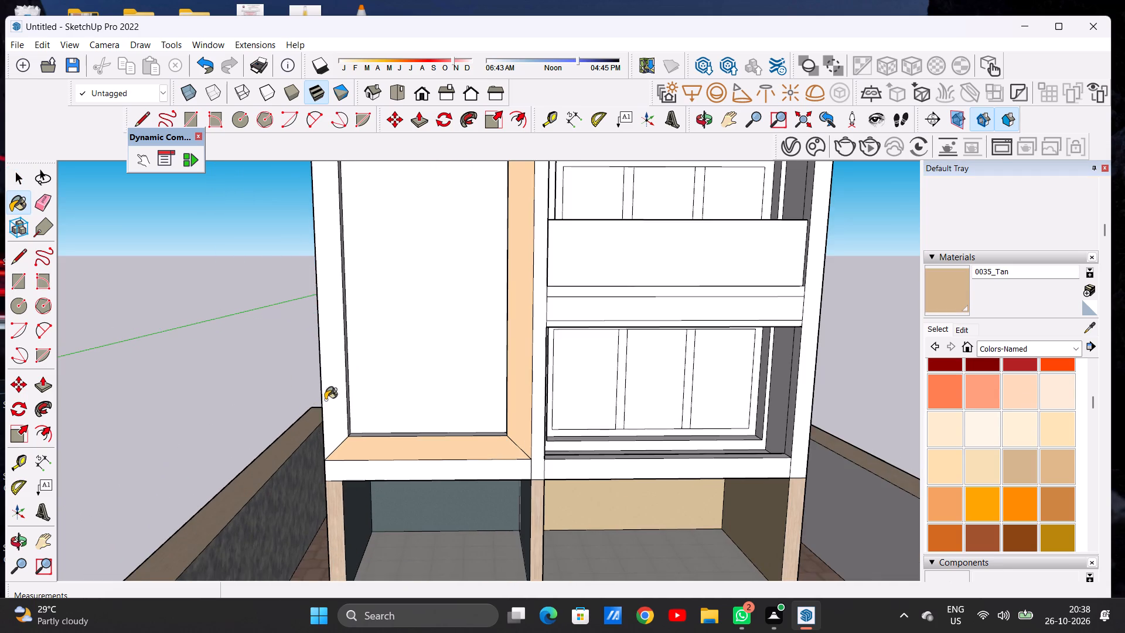
left_click(339, 392)
scroll(347, 426, "down", 17)
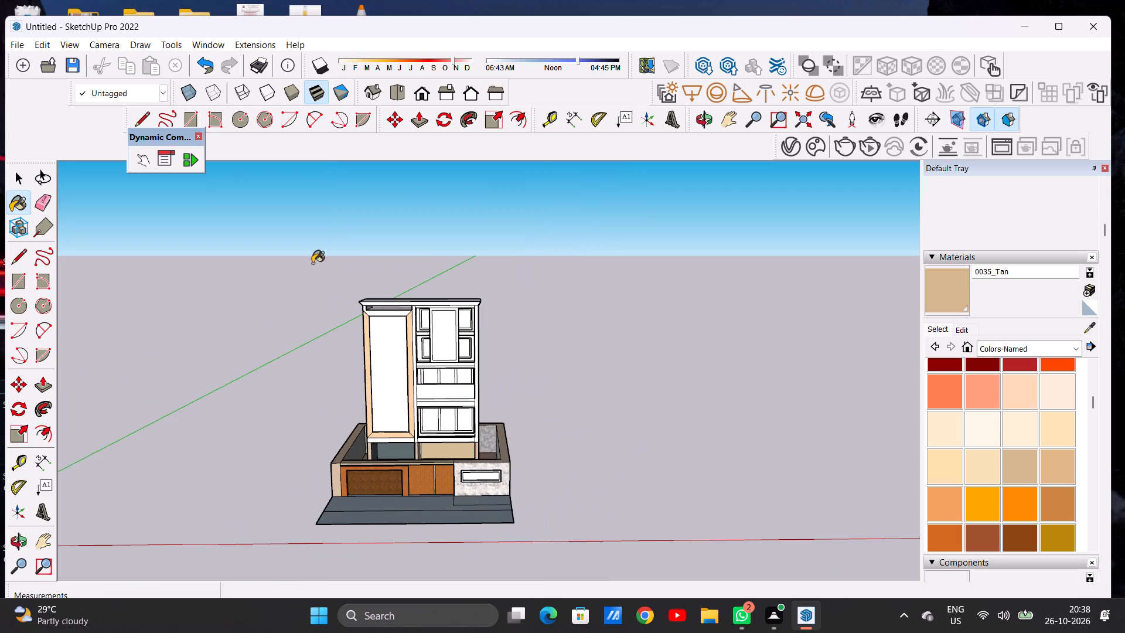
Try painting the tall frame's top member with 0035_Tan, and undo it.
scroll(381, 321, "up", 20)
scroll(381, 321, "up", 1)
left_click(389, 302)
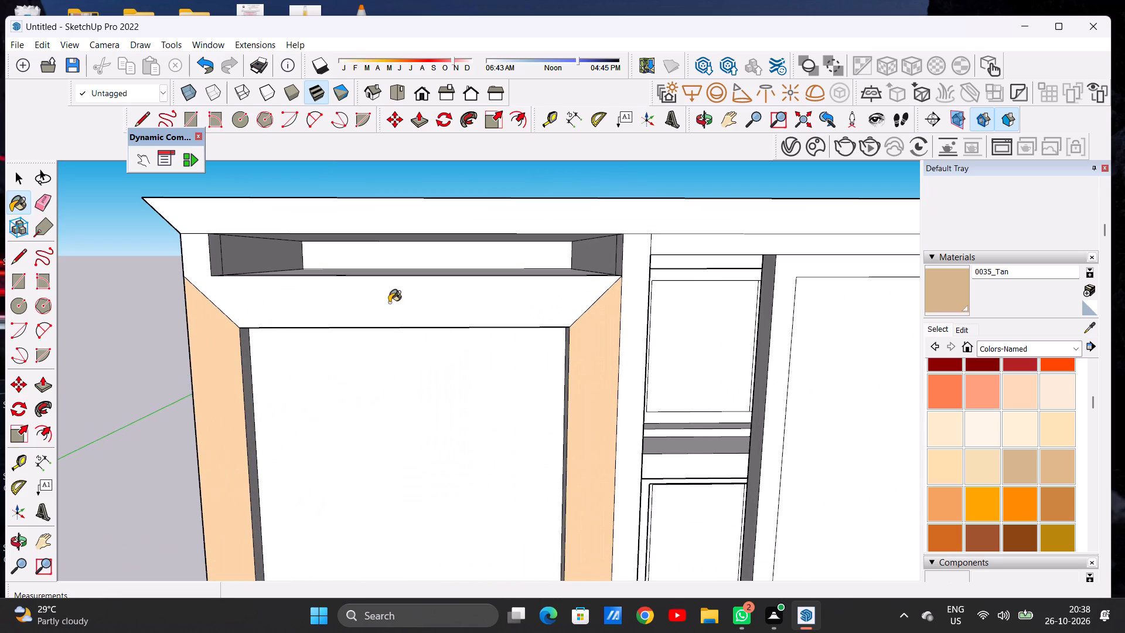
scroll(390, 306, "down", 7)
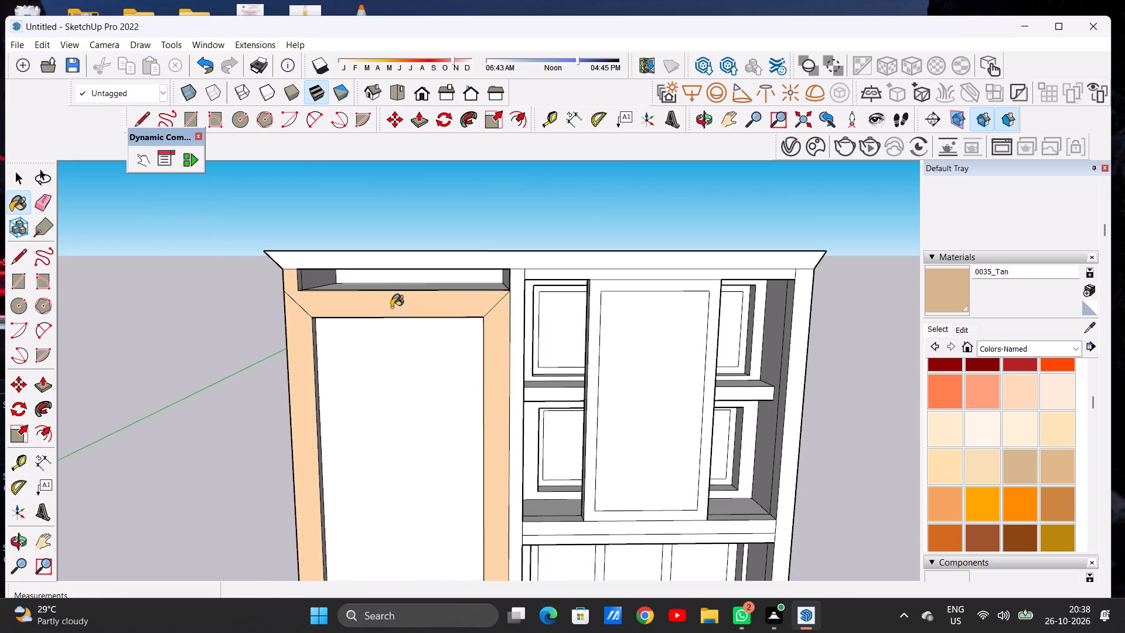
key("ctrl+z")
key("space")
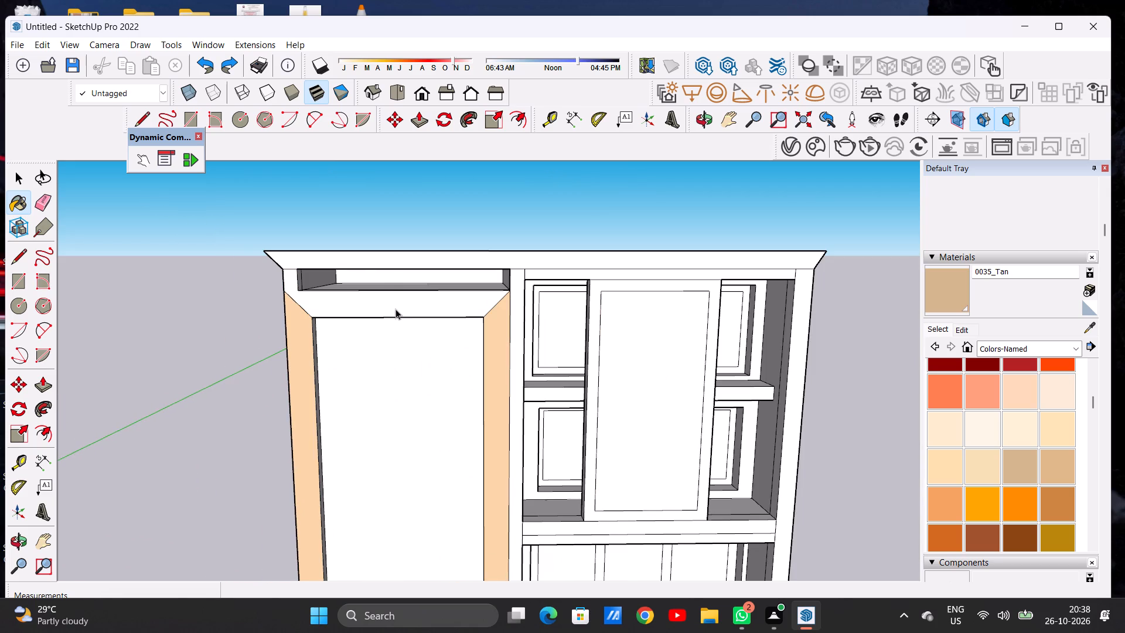
Draw a line from the top opening's lower-left corner to the frame's outer corner, separating the top member from the post.
type("L")
scroll(286, 289, "up", 12)
left_click(314, 291)
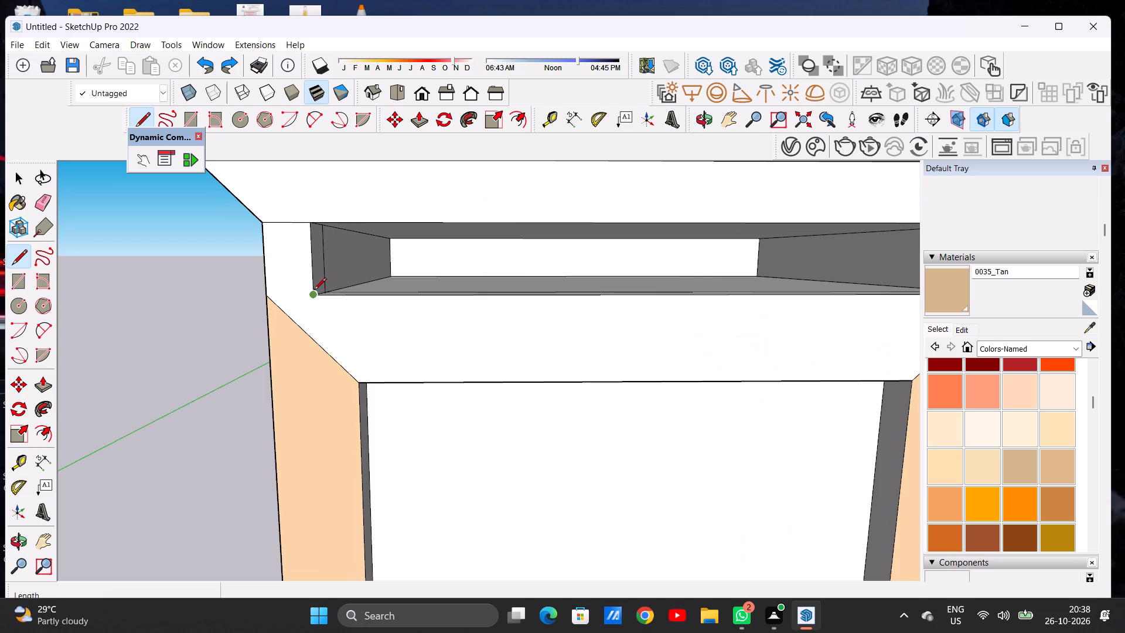
left_click(267, 294)
key("space")
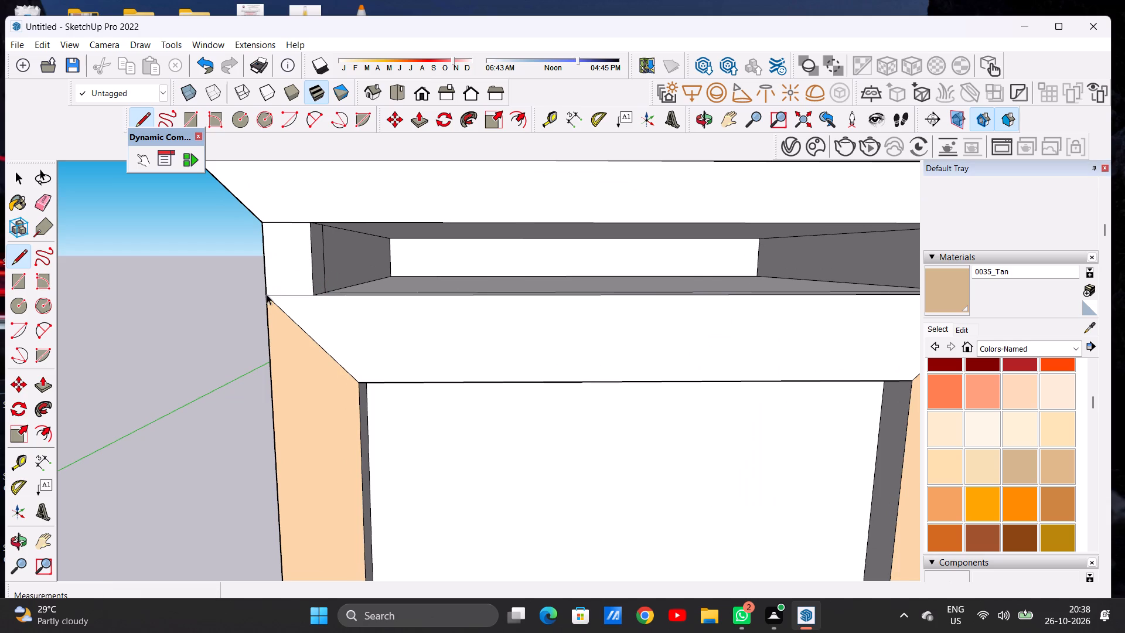
Paint the top member of the left bay's tall frame with 0035_Tan.
left_click(946, 291)
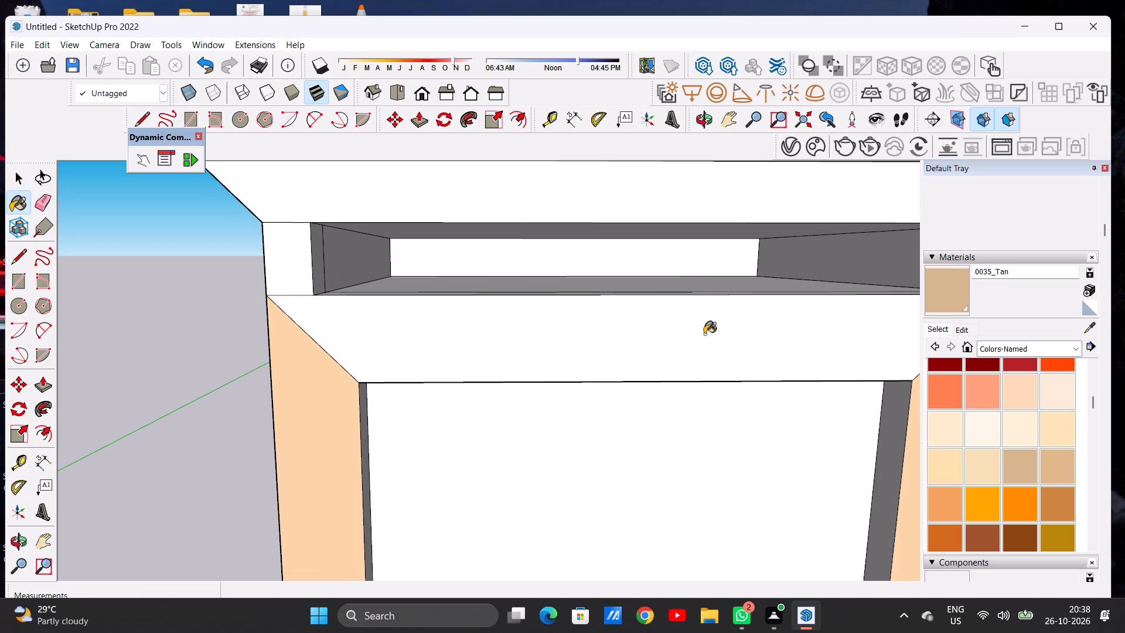
left_click(704, 334)
scroll(479, 339, "down", 5)
scroll(449, 346, "up", 1)
scroll(449, 349, "down", 4)
scroll(524, 281, "down", 16)
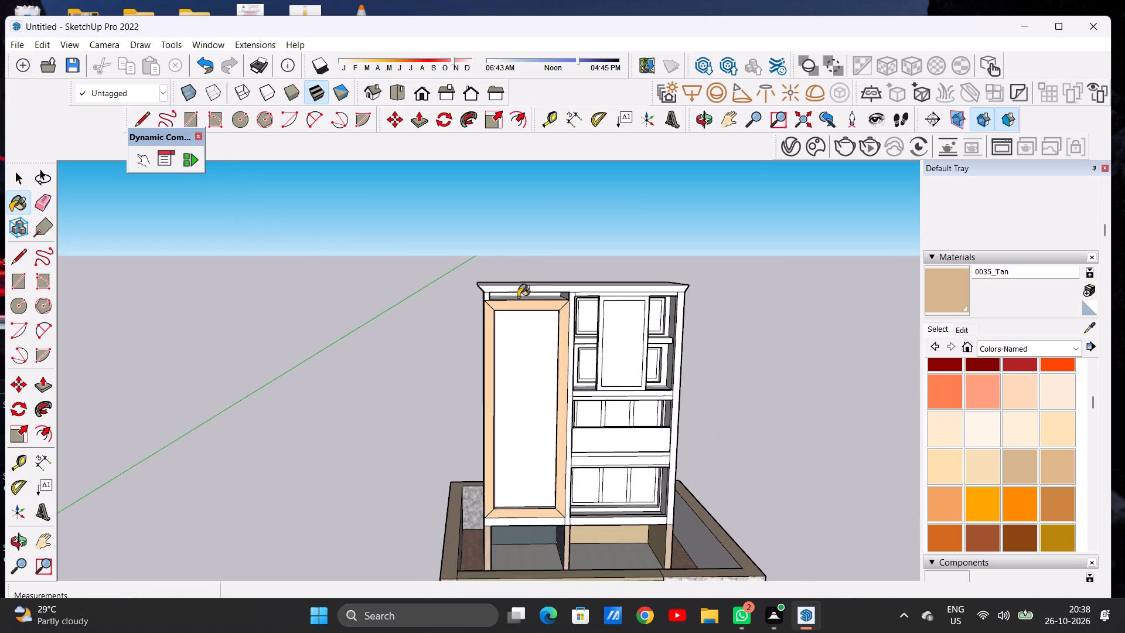
Paint the right and left inner reveals of the tall frame with 0035_Tan.
middle_click_drag(549, 394, 551, 383)
middle_click_drag(563, 368, 483, 373)
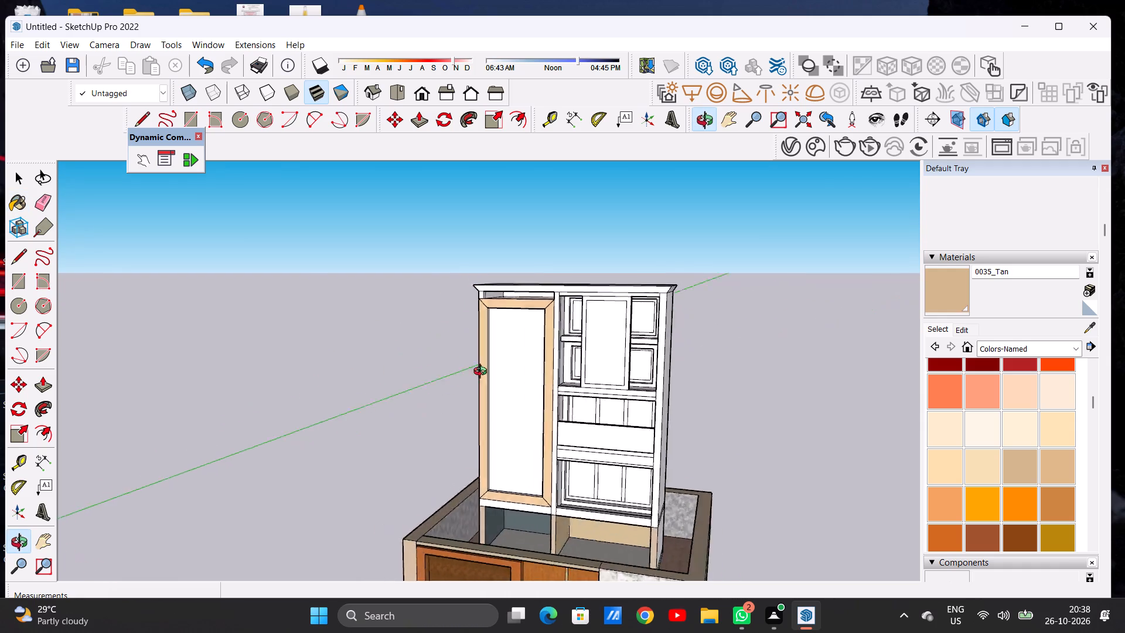
middle_click_drag(483, 373, 511, 370)
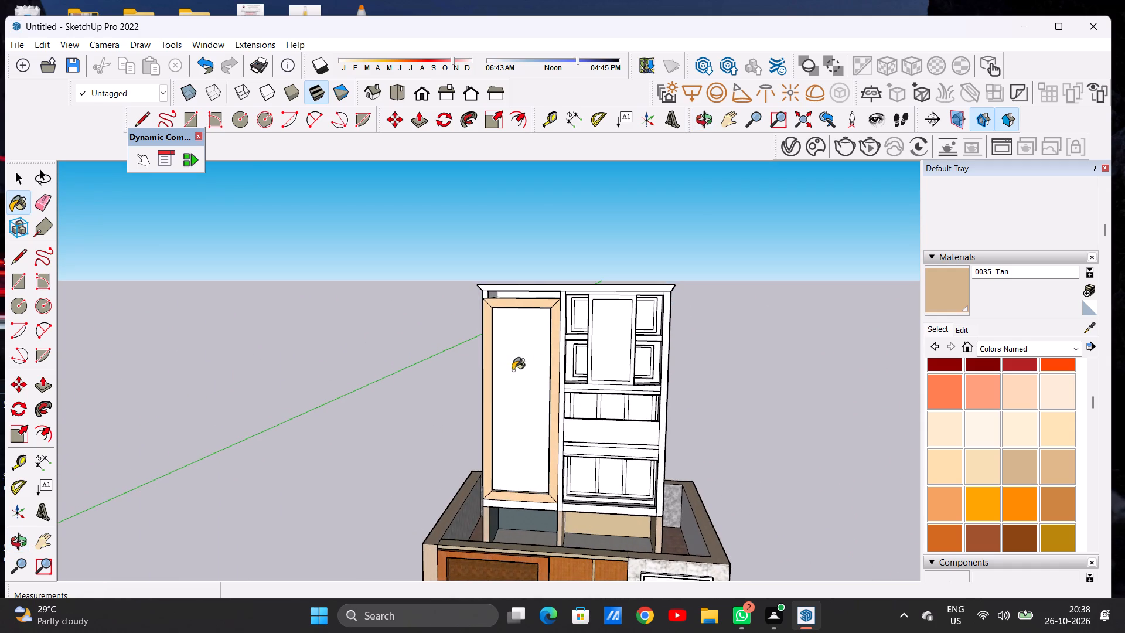
middle_click_drag(612, 360, 776, 348)
scroll(546, 392, "up", 13)
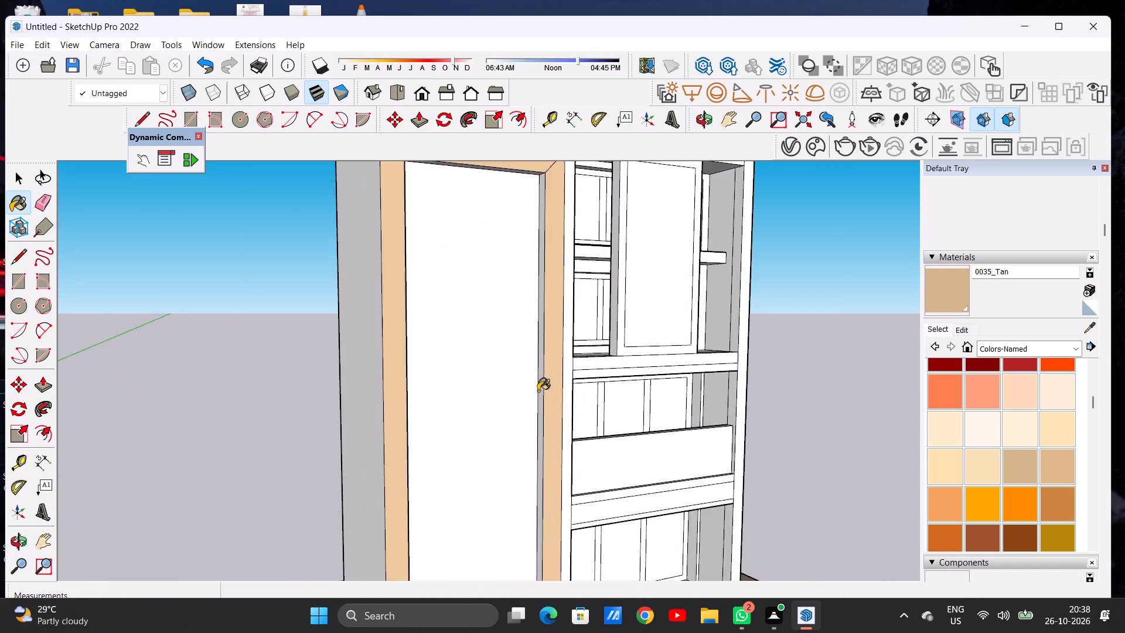
scroll(538, 391, "up", 4)
left_click(551, 371)
scroll(520, 379, "down", 16)
middle_click_drag(526, 372, 422, 336)
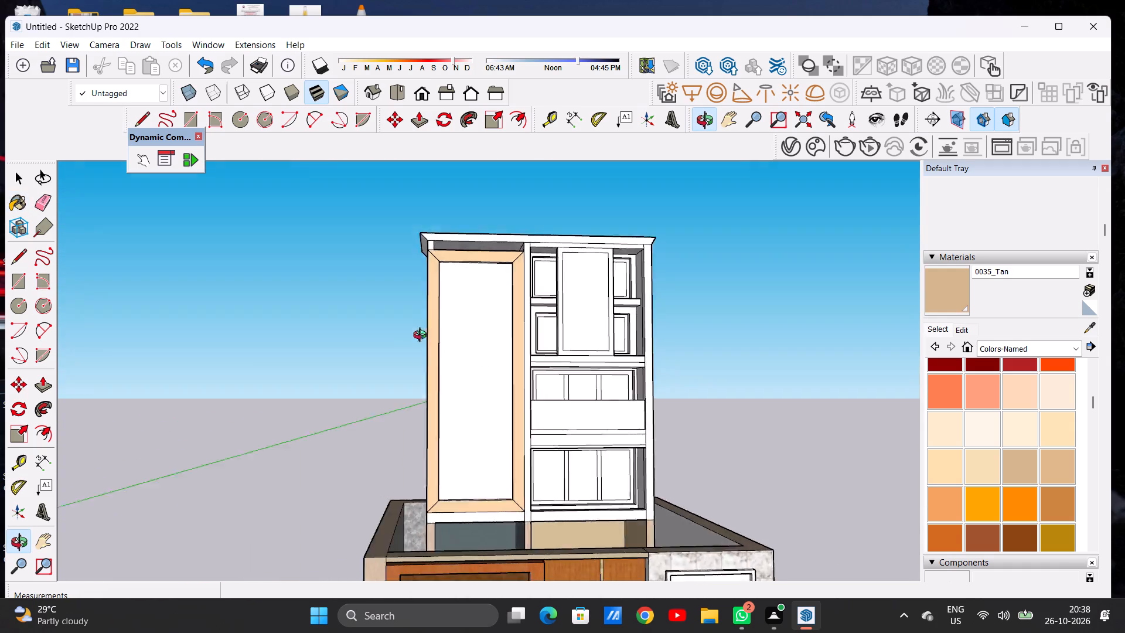
middle_click_drag(422, 336, 282, 348)
scroll(422, 291, "up", 17)
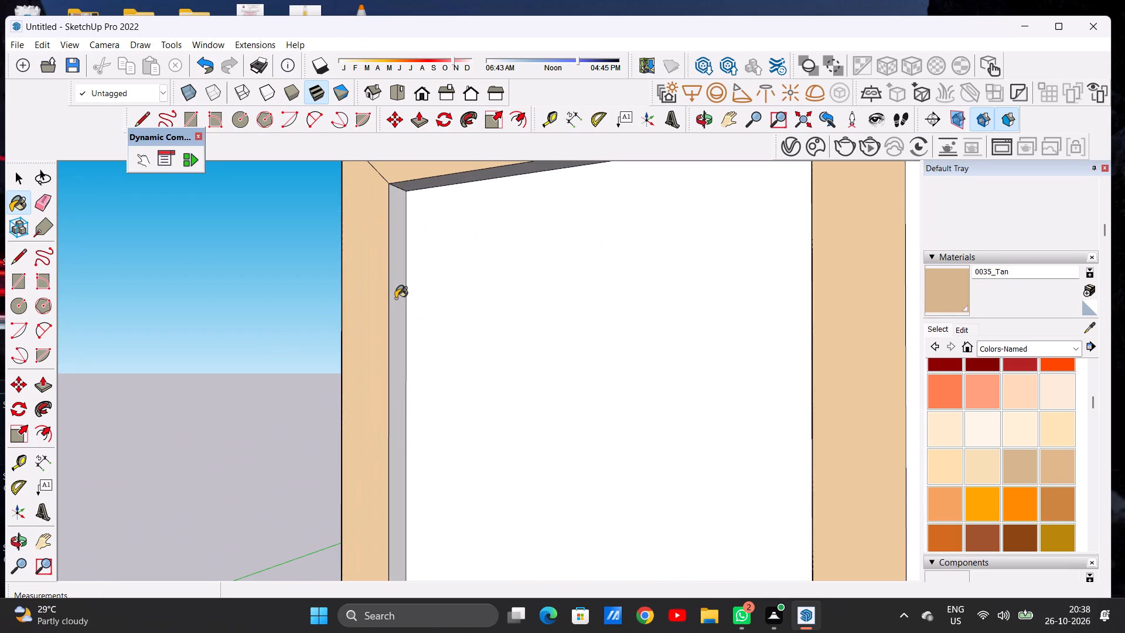
left_click(393, 298)
scroll(411, 322, "down", 6)
Paint the underside of the tall frame's top member, inside the panel recess, with 0035_Tan.
middle_click_drag(420, 343, 451, 284)
scroll(440, 247, "up", 3)
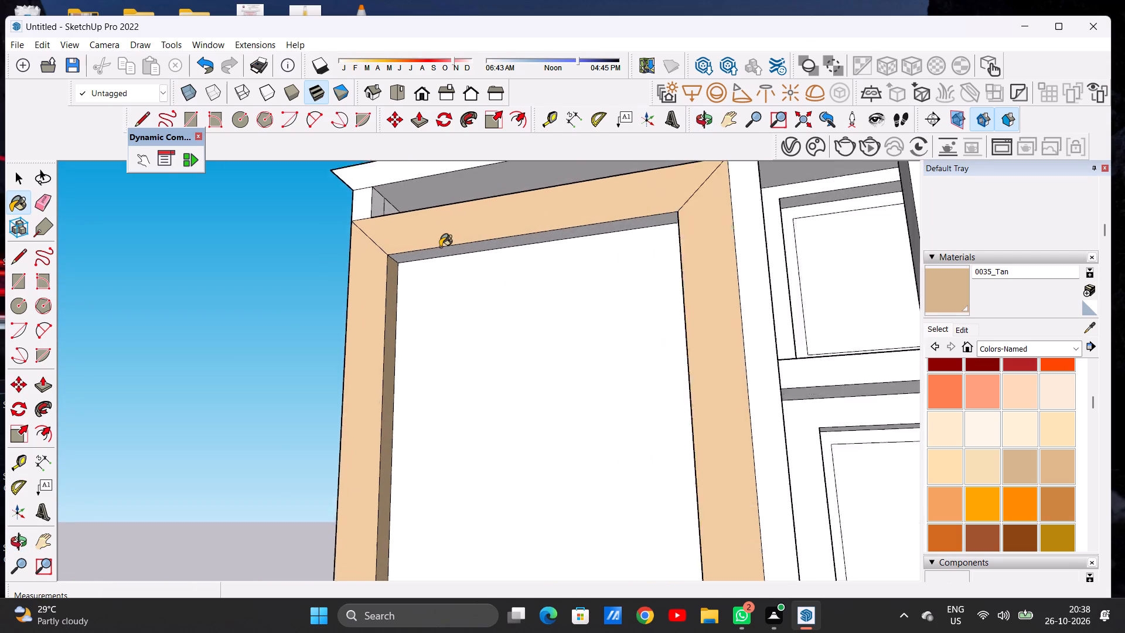
scroll(440, 247, "up", 12)
left_click(446, 253)
scroll(444, 261, "down", 5)
scroll(446, 264, "up", 1)
scroll(446, 264, "down", 7)
scroll(459, 251, "up", 1)
scroll(459, 251, "down", 11)
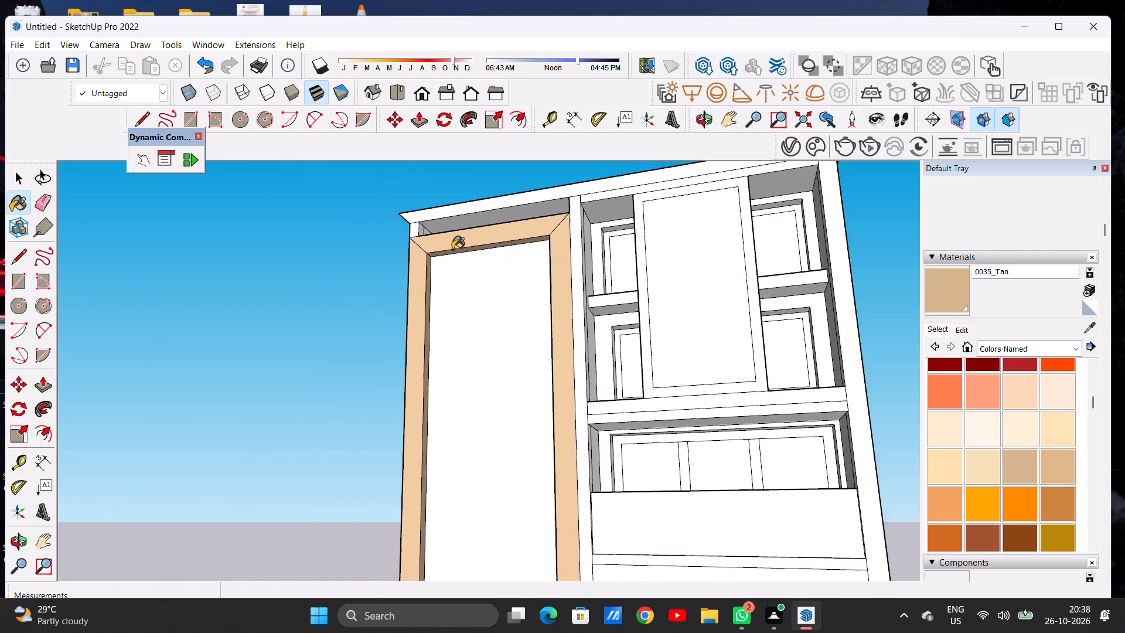
scroll(452, 249, "down", 10)
Paint the inner ledge of the tall frame's bottom member with 0035_Tan.
middle_click_drag(464, 301, 462, 452)
scroll(475, 422, "up", 8)
scroll(480, 419, "down", 1)
scroll(480, 419, "up", 6)
left_click(473, 420)
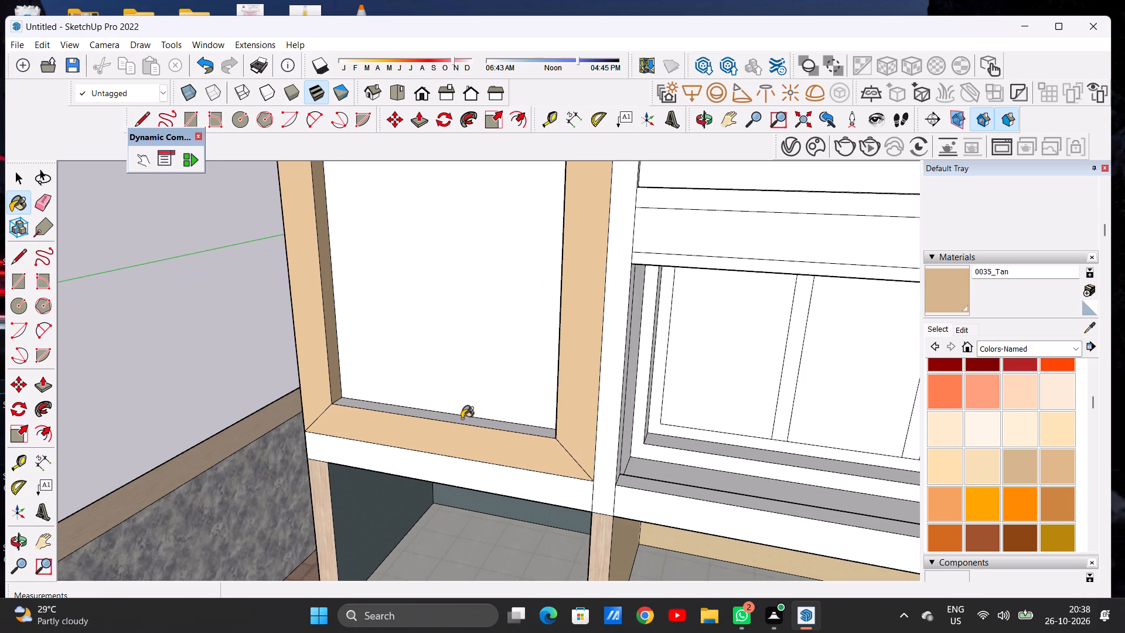
key("space")
Paint the horizontal beam directly below the tall frame, above the left bottom bay, with 0029_BlanchedAlmond.
scroll(471, 407, "down", 20)
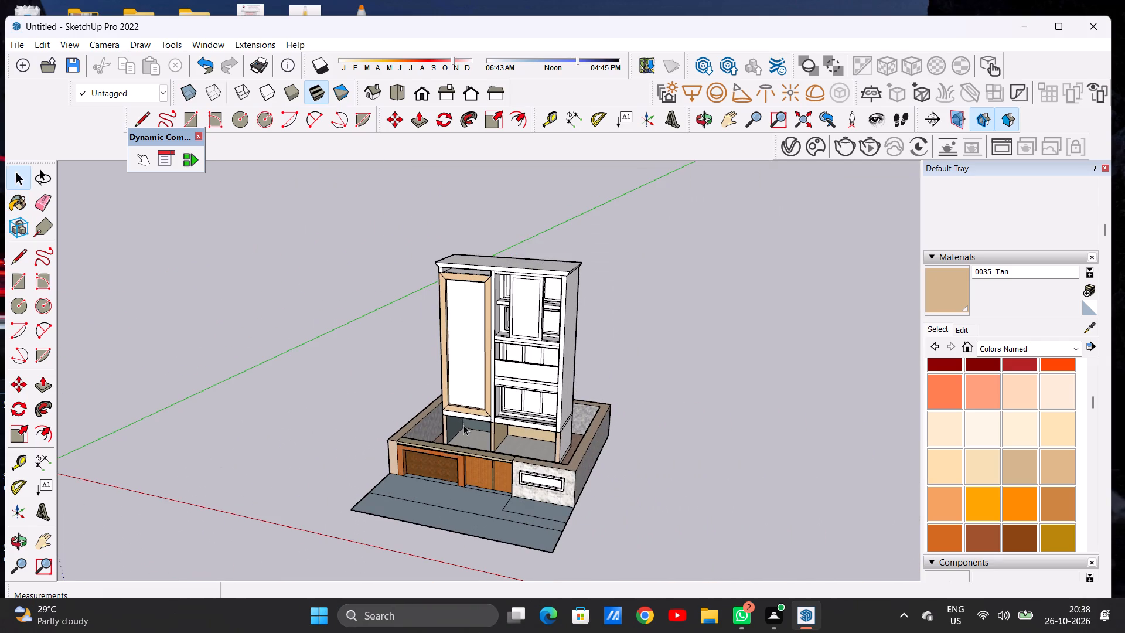
scroll(466, 427, "up", 7)
middle_click_drag(510, 419, 557, 415)
scroll(513, 411, "up", 2)
scroll(513, 411, "down", 1)
scroll(513, 411, "up", 3)
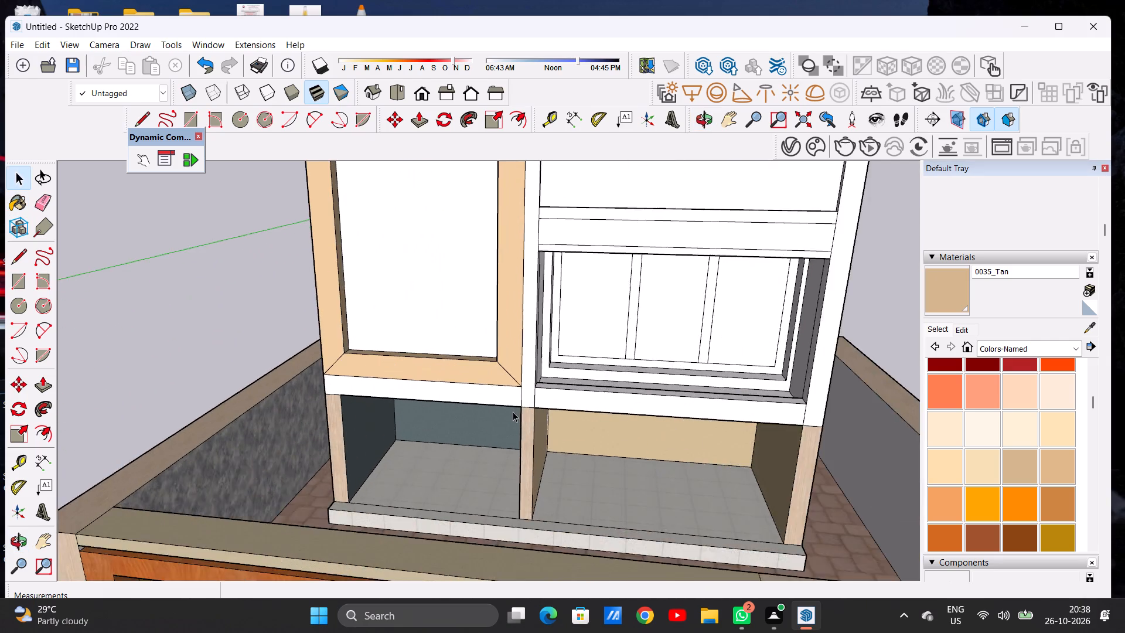
scroll(513, 411, "up", 3)
left_click(946, 427)
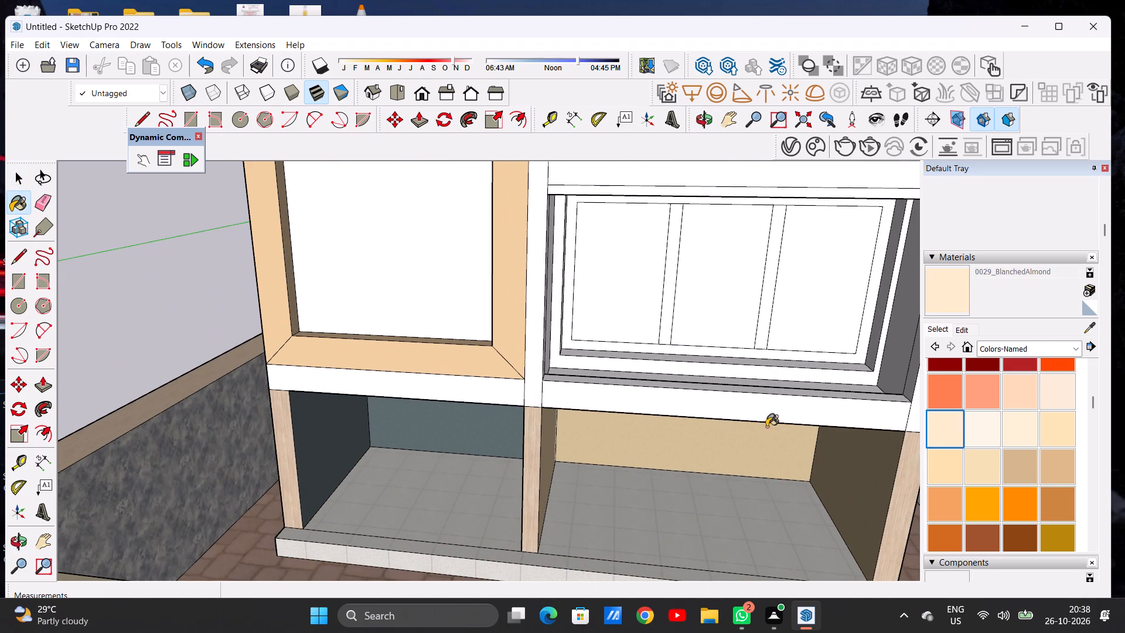
scroll(497, 421, "up", 6)
left_click(516, 363)
scroll(506, 378, "down", 11)
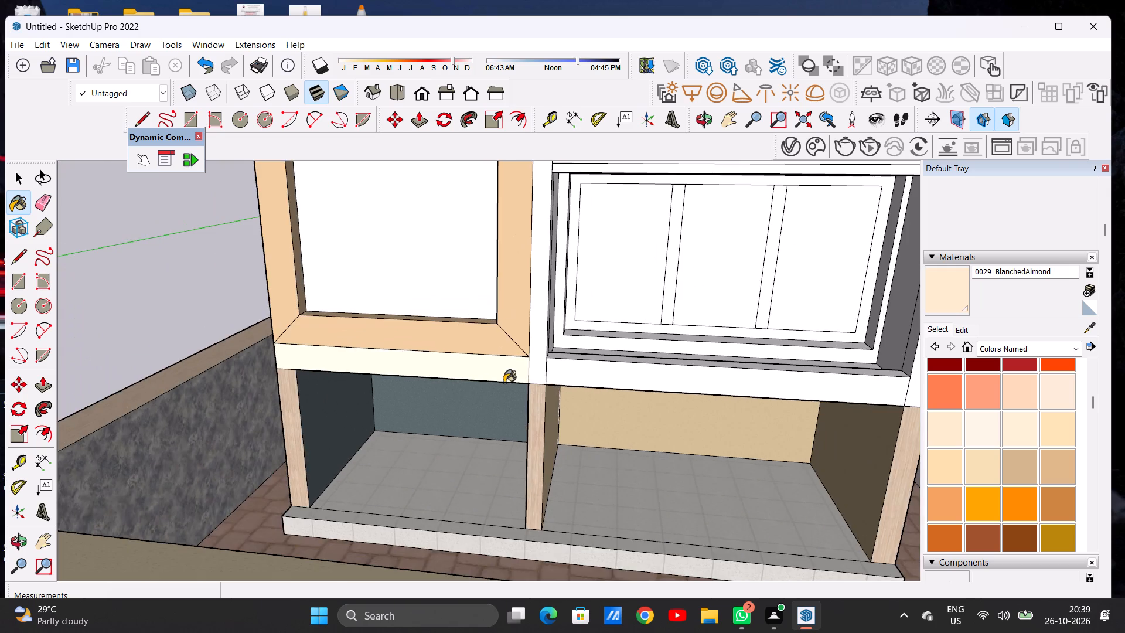
Examine the beam below the tall frame, the whole structure, and the upper front around the centre post and cornice.
scroll(564, 375, "up", 2)
scroll(564, 375, "down", 1)
scroll(564, 375, "up", 5)
scroll(511, 420, "down", 3)
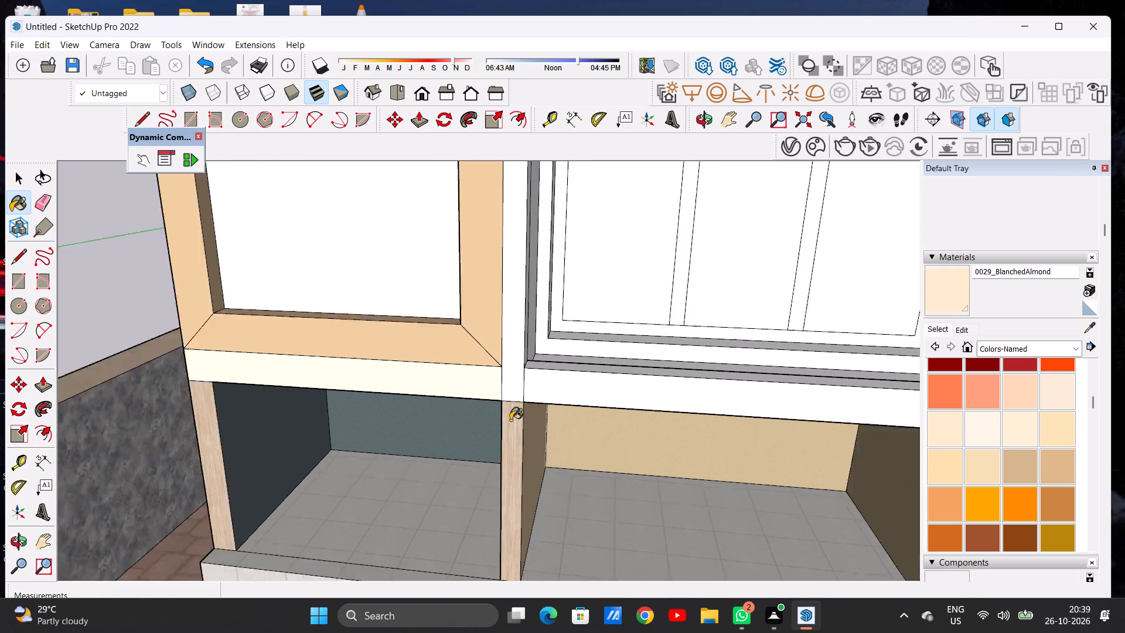
scroll(510, 420, "down", 17)
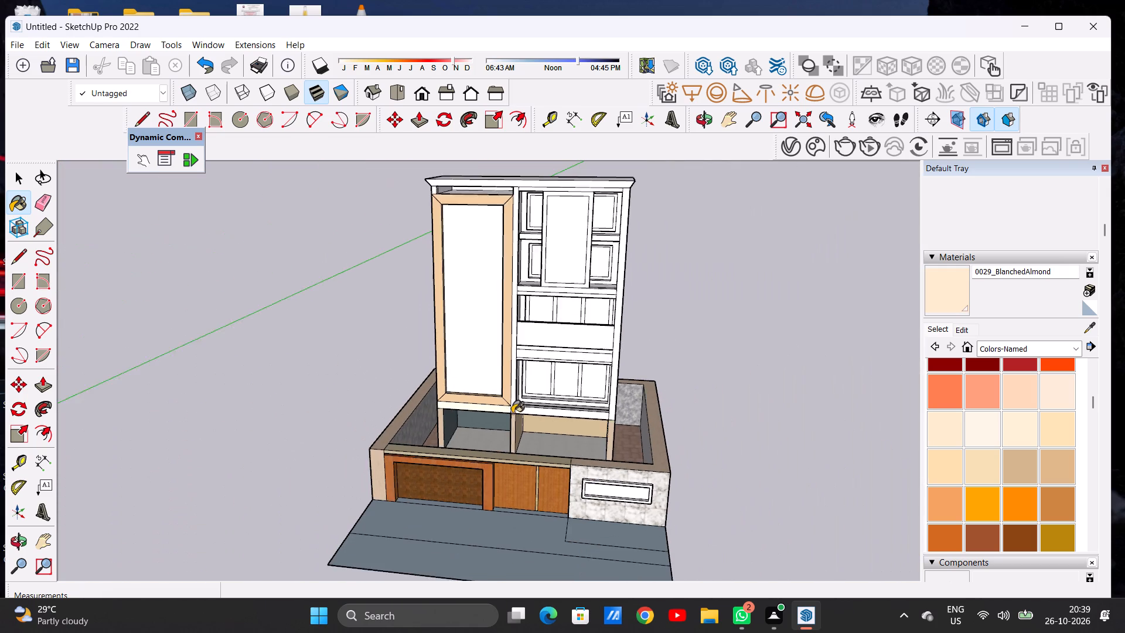
scroll(512, 413, "down", 1)
scroll(509, 399, "up", 4)
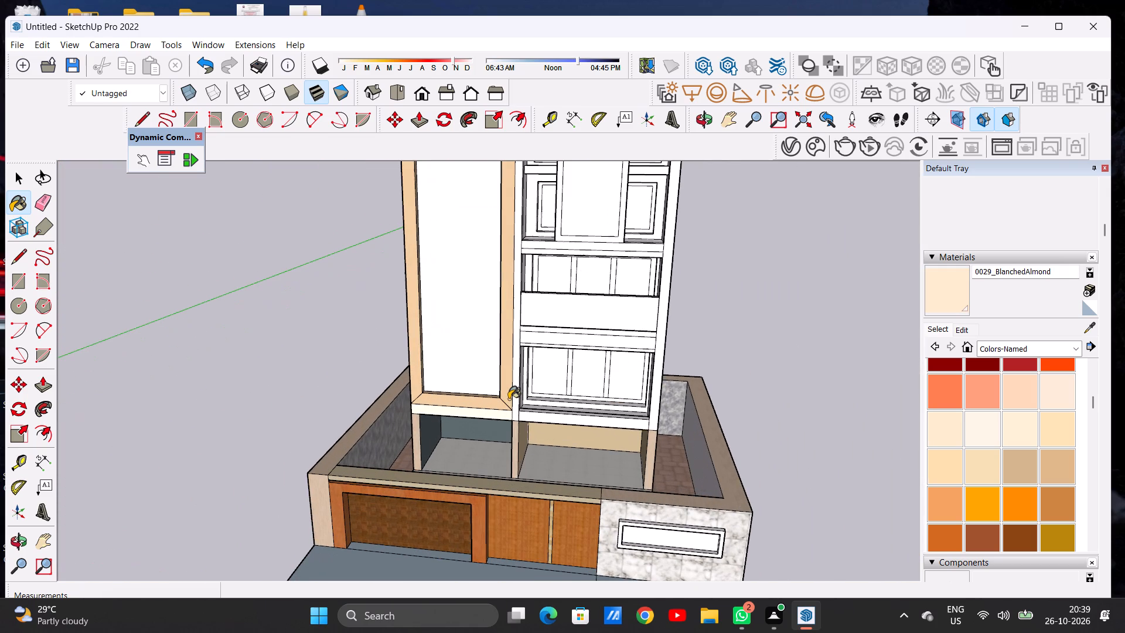
scroll(509, 399, "down", 6)
middle_click_drag(526, 392, 521, 372)
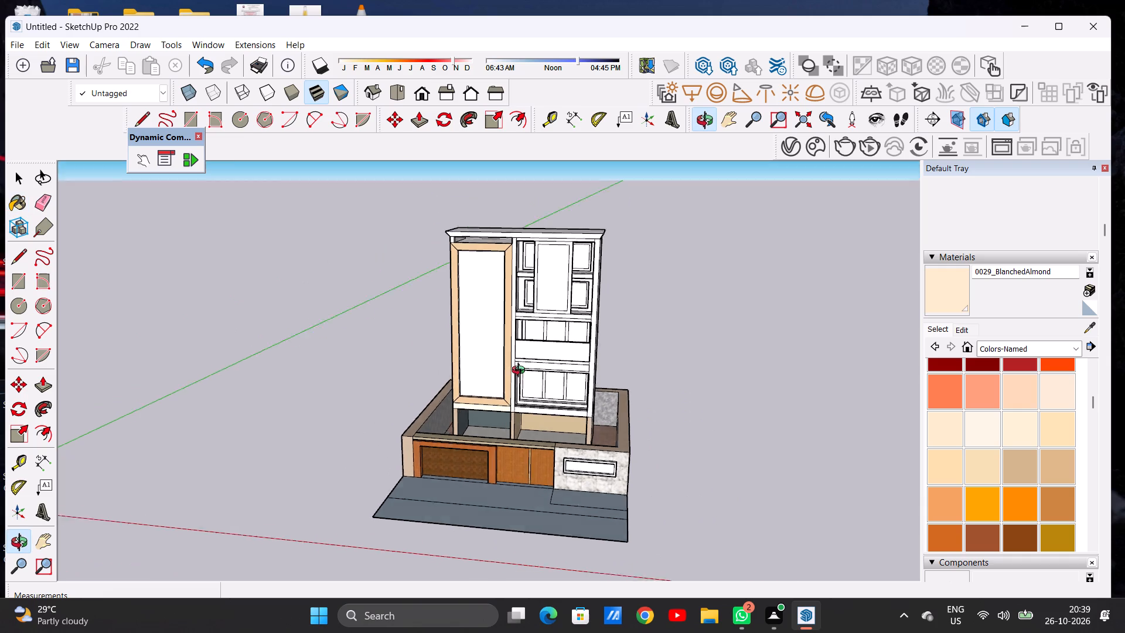
middle_click_drag(521, 372, 540, 338)
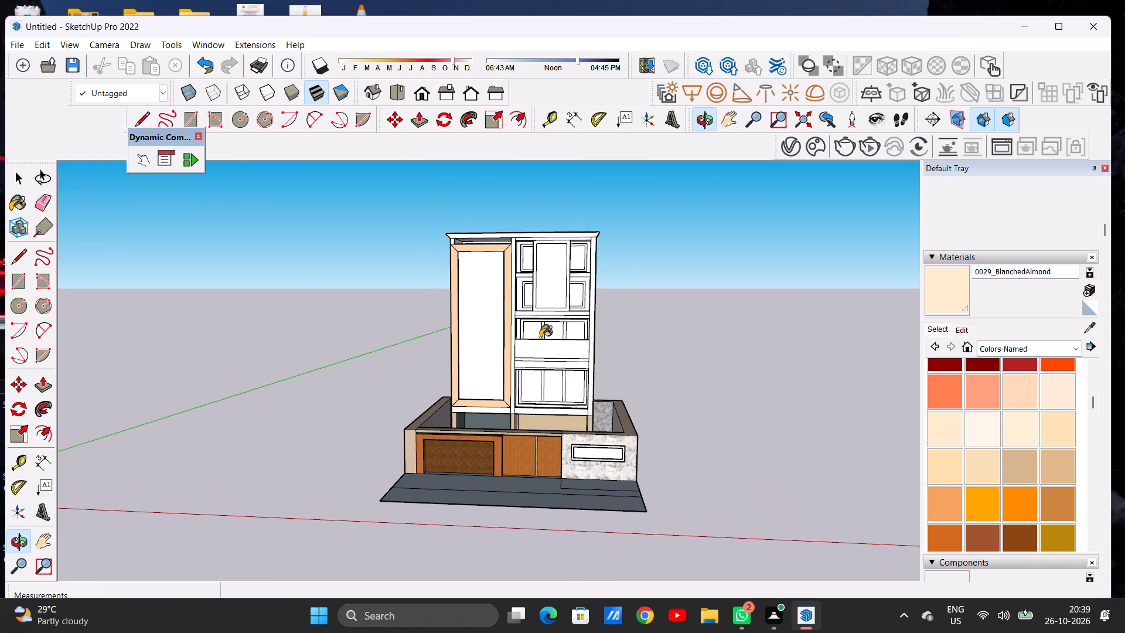
key("space")
scroll(523, 239, "up", 11)
scroll(508, 240, "down", 1)
scroll(507, 241, "up", 4)
middle_click_drag(499, 254, 483, 257)
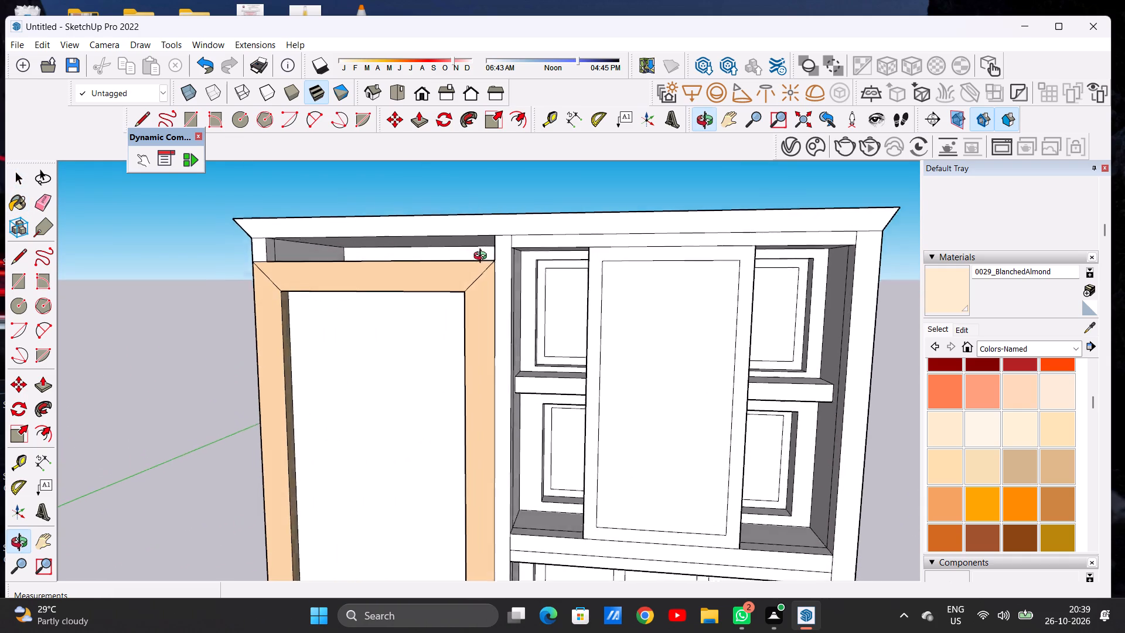
middle_click_drag(483, 257, 514, 292)
scroll(512, 277, "up", 4)
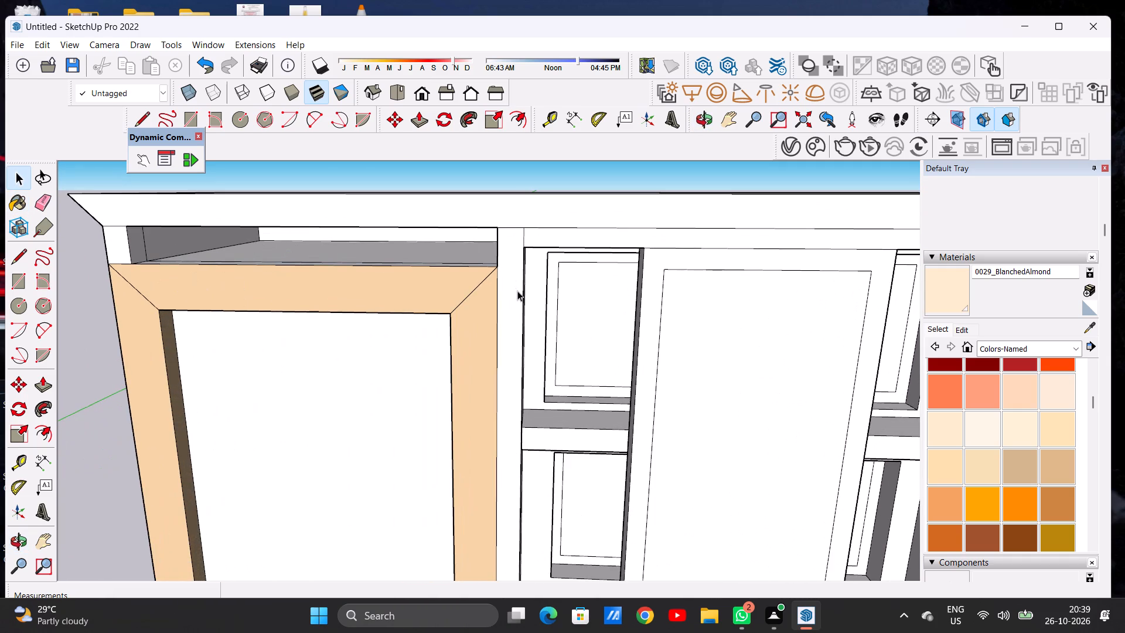
scroll(486, 285, "down", 8)
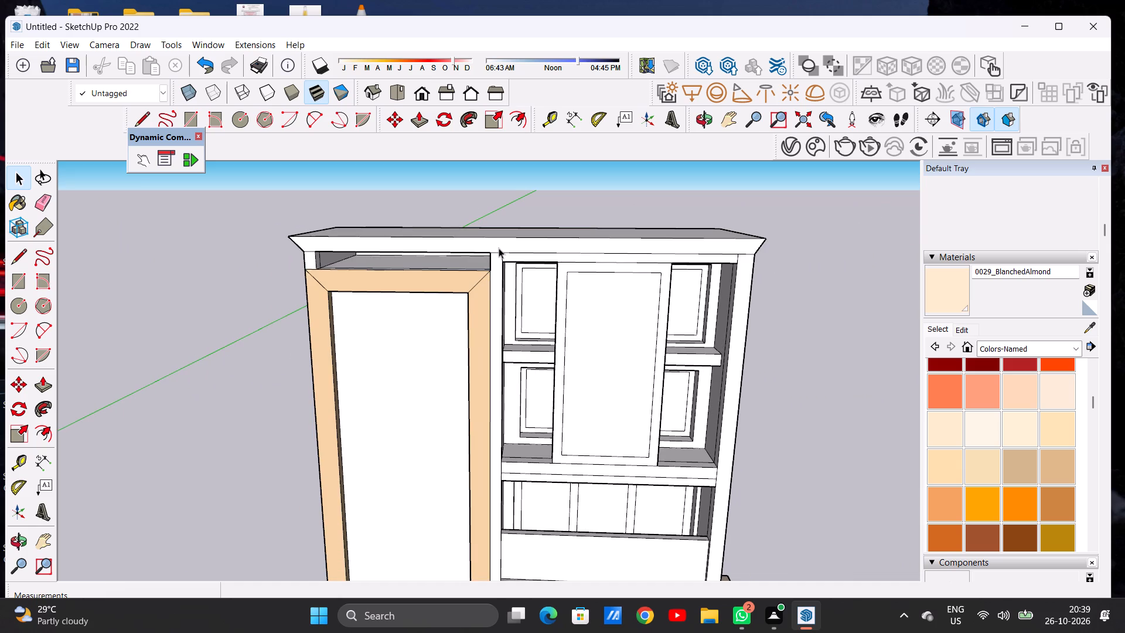
Draw a horizontal line about 7" long across the centre post, starting from the tall frame's upper outer corner.
scroll(482, 236, "down", 6)
scroll(486, 298, "up", 7)
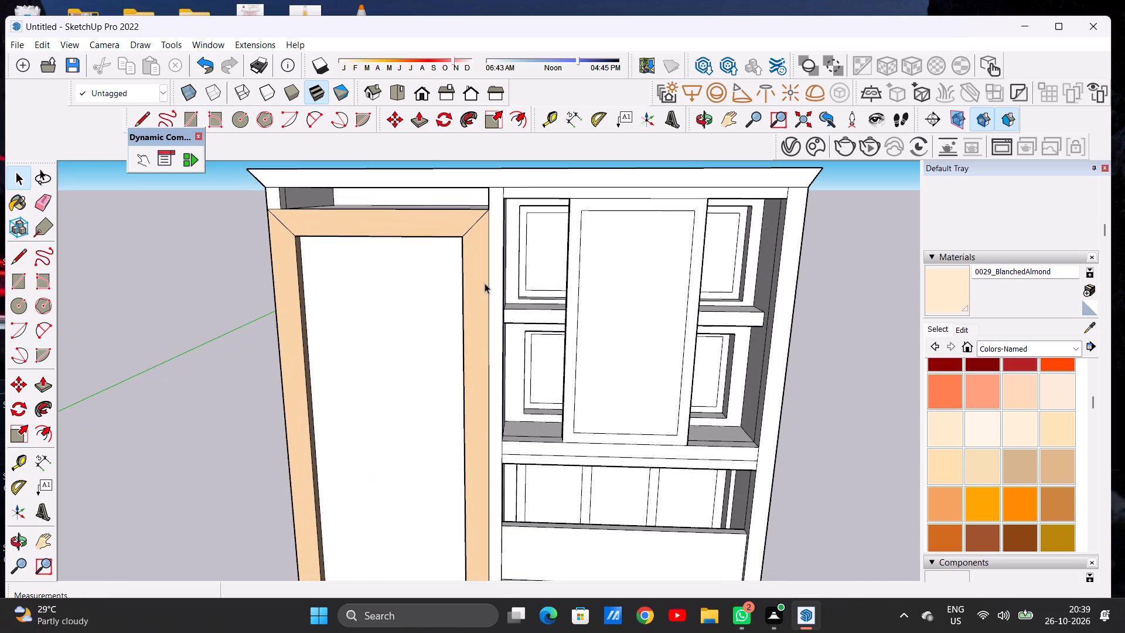
key("l")
scroll(489, 209, "up", 5)
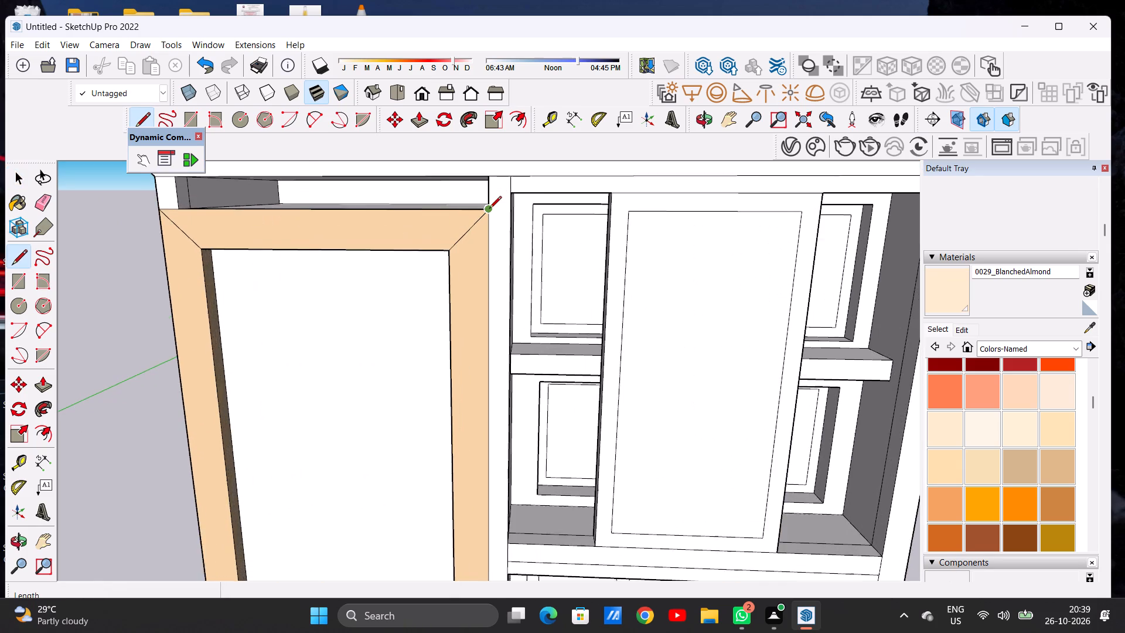
left_click(489, 209)
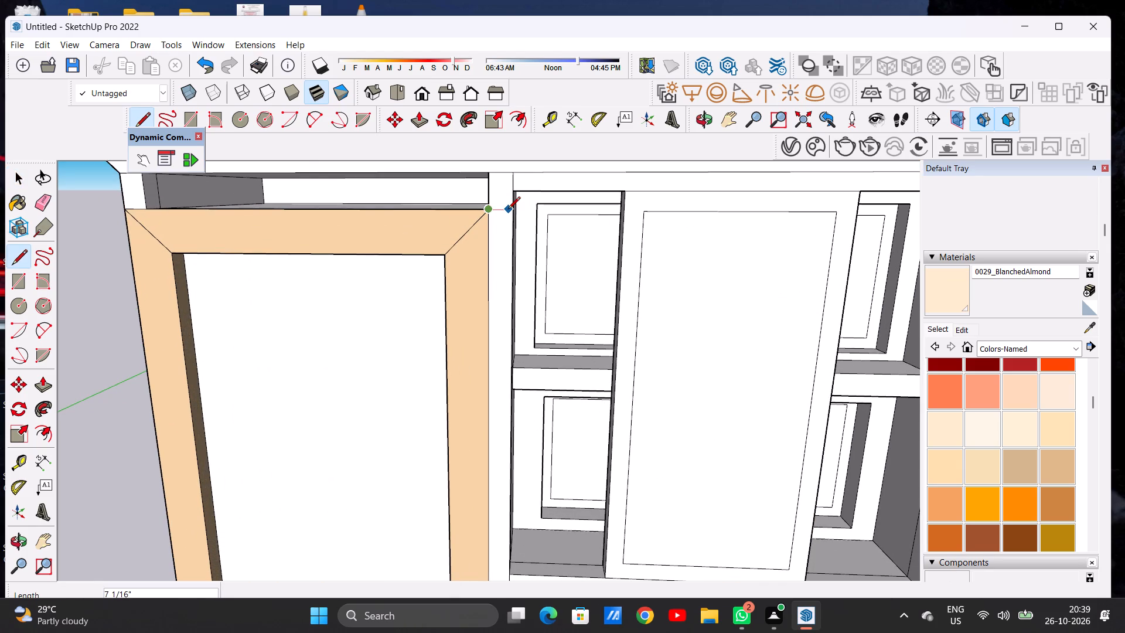
left_click(510, 211)
key("space")
Paint the front face of the centre post beside the tall frame with 0035_Tan.
scroll(482, 202, "down", 5)
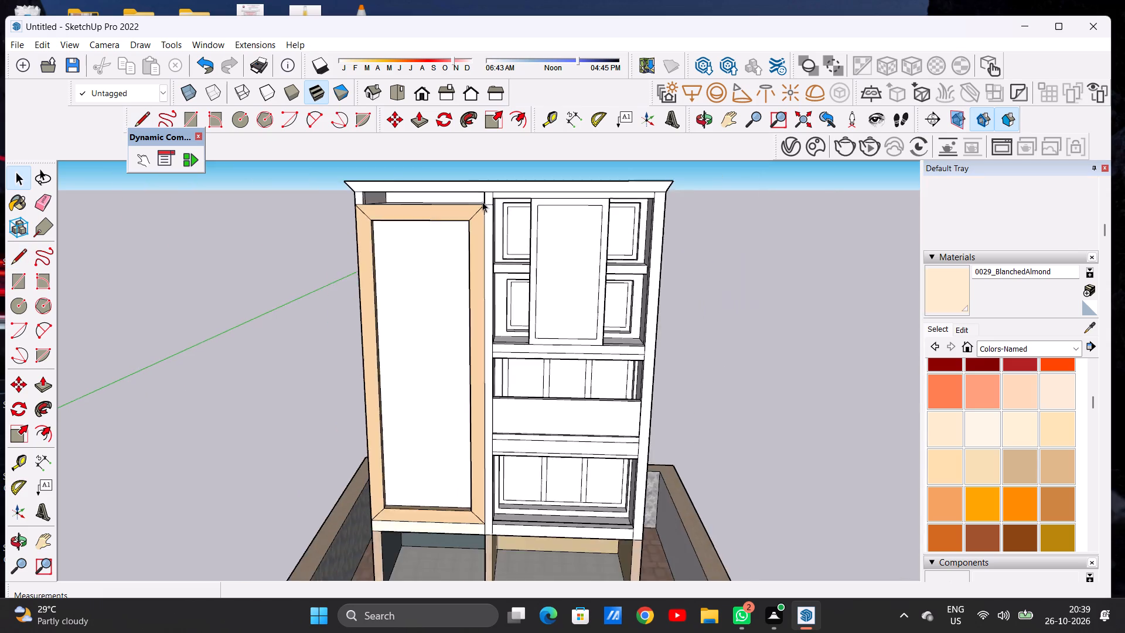
scroll(482, 202, "down", 10)
scroll(497, 367, "up", 6)
scroll(495, 382, "down", 1)
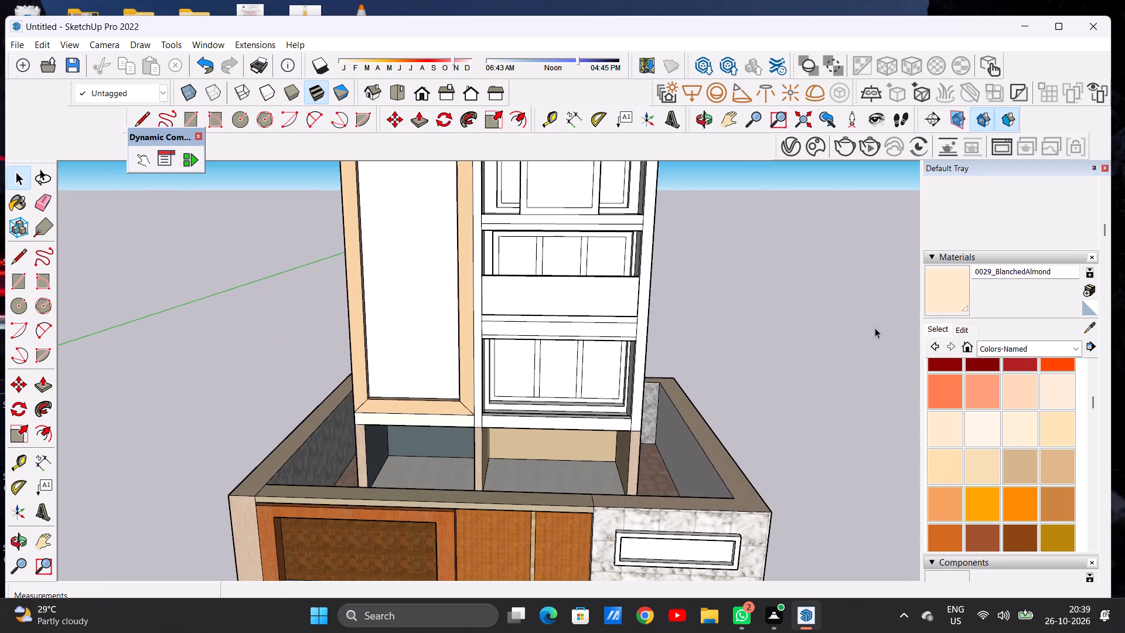
left_click(1014, 472)
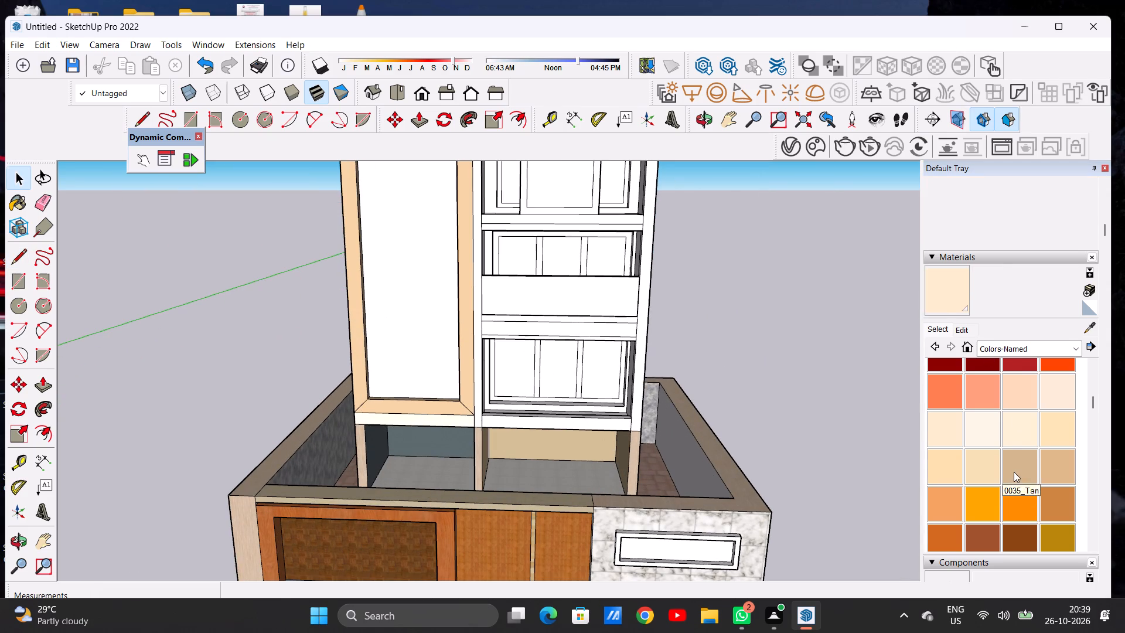
scroll(500, 413, "up", 5)
left_click(466, 404)
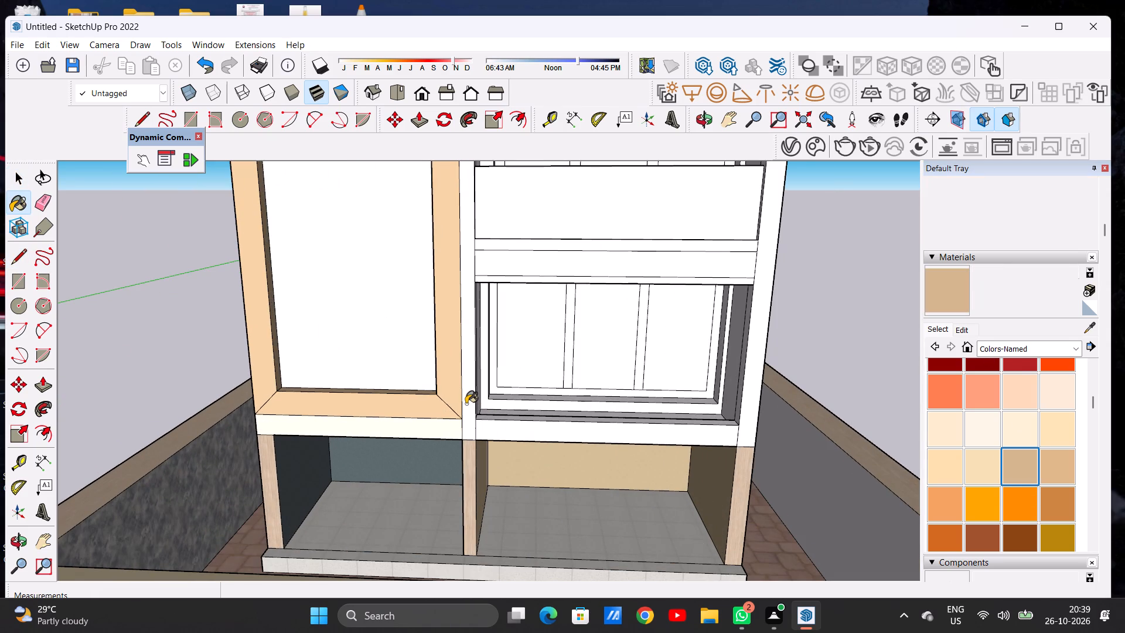
Draw a horizontal line about 8 3/4" long across the centre post from the tall frame's lower outer corner.
scroll(466, 432, "down", 10)
scroll(468, 441, "up", 12)
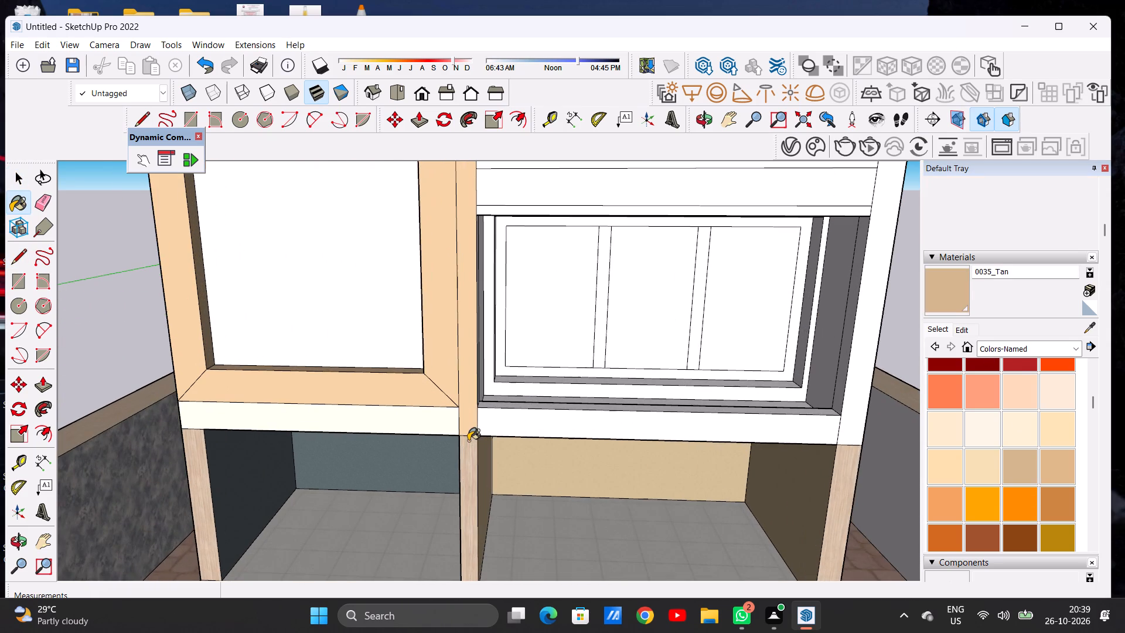
scroll(468, 441, "up", 1)
key("space")
type("L")
scroll(479, 434, "up", 6)
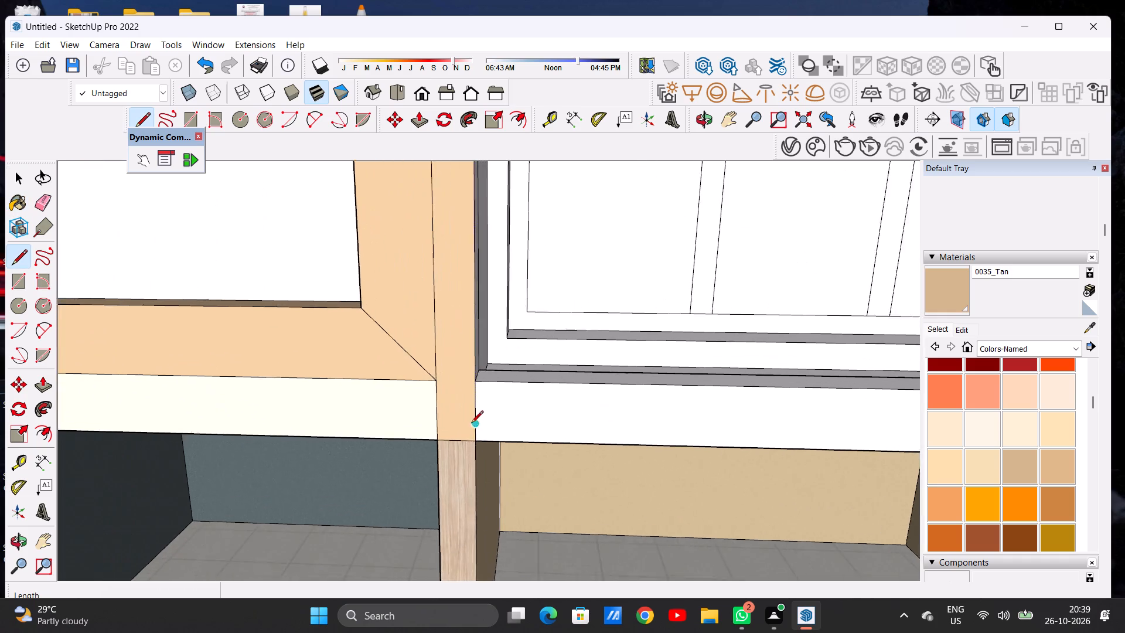
scroll(471, 424, "up", 5)
left_click(418, 363)
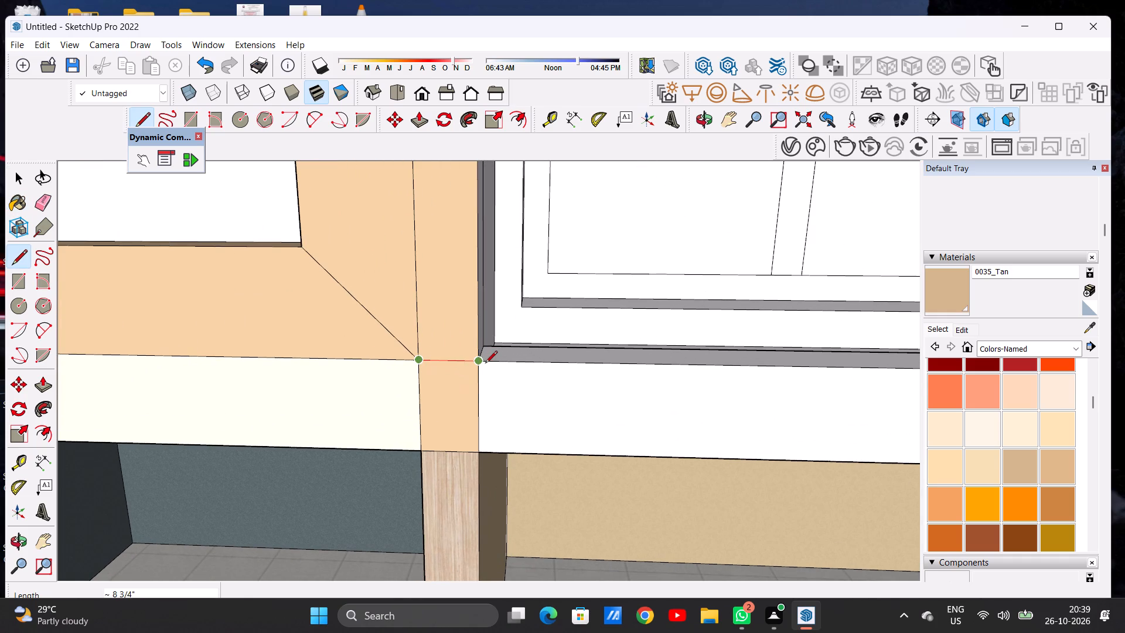
left_click(478, 362)
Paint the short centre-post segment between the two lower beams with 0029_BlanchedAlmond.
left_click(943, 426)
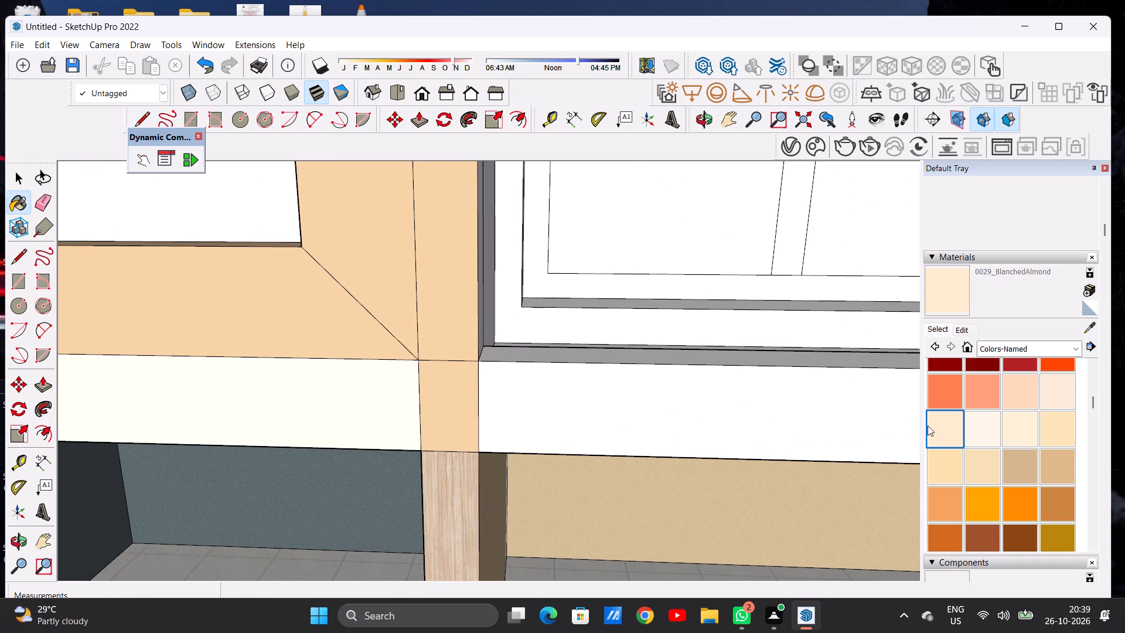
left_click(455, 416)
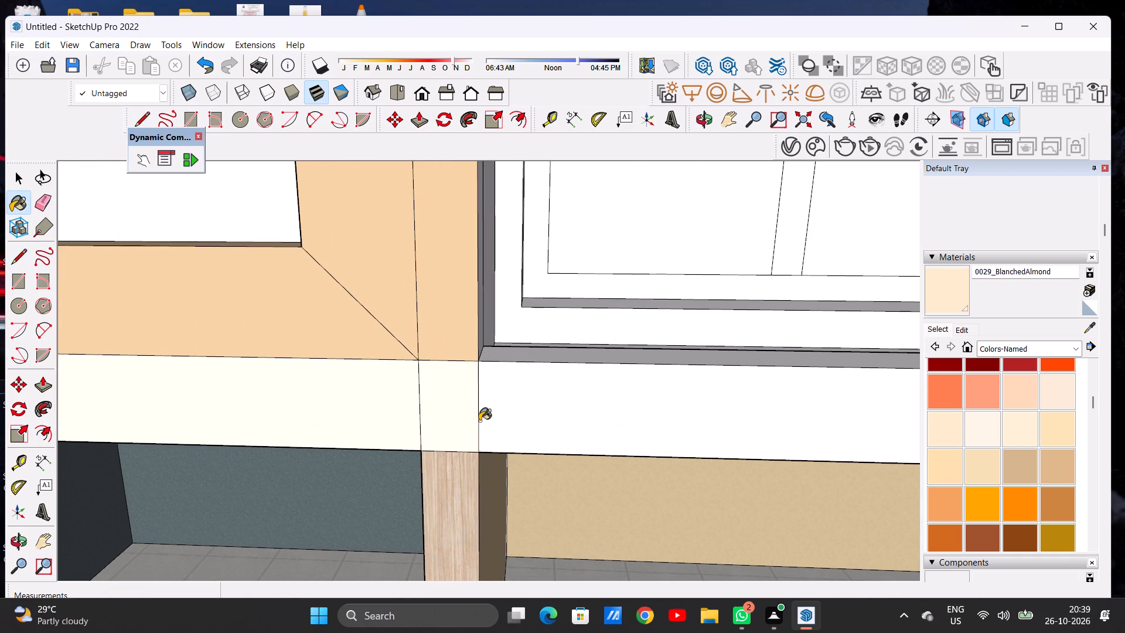
Paint the beam above the right bottom bay, the centre-post segment and the beam above the left bay with 0036_BurlyWood.
scroll(496, 433, "down", 9)
scroll(469, 411, "up", 1)
scroll(469, 411, "down", 13)
scroll(497, 420, "up", 7)
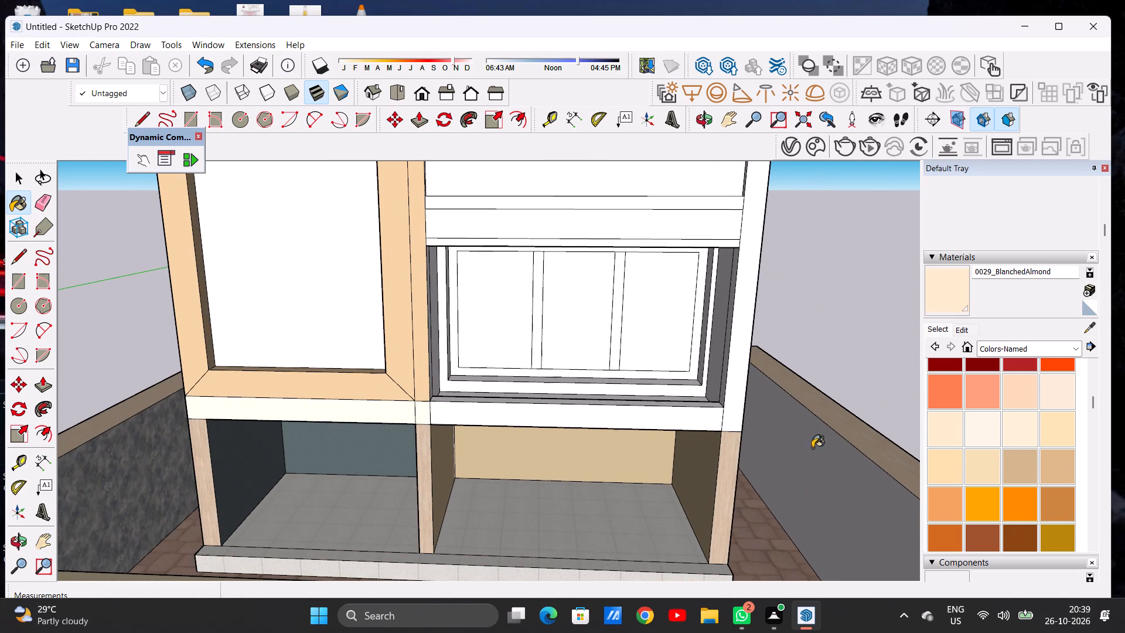
left_click(1049, 465)
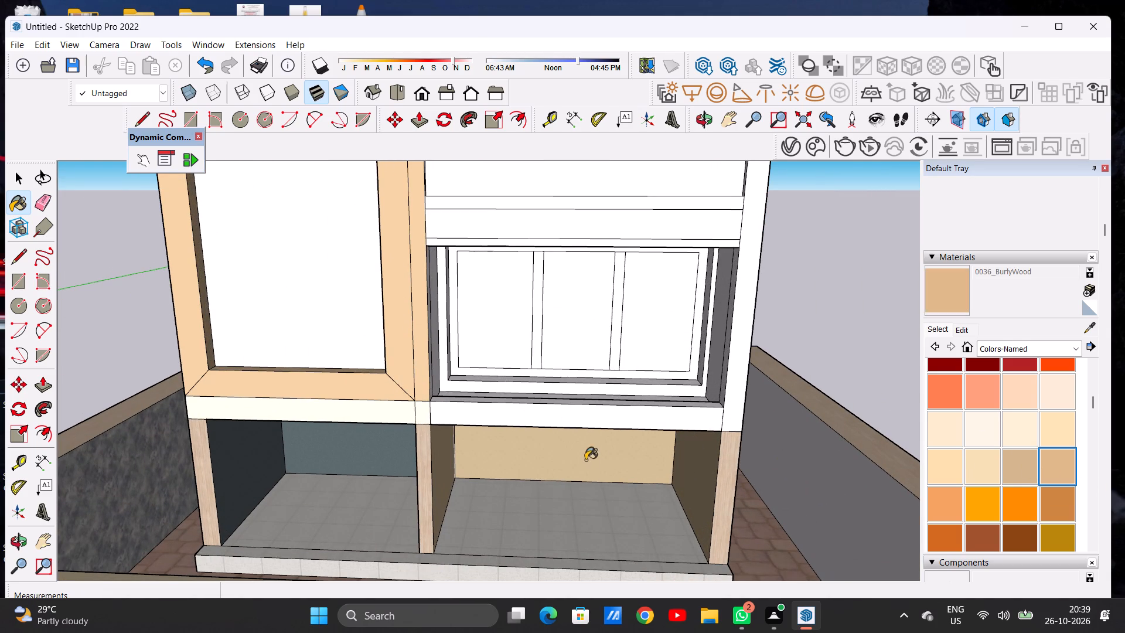
scroll(582, 462, "up", 8)
left_click(580, 359)
scroll(573, 364, "down", 5)
scroll(278, 355, "up", 6)
left_click(277, 349)
left_click(214, 346)
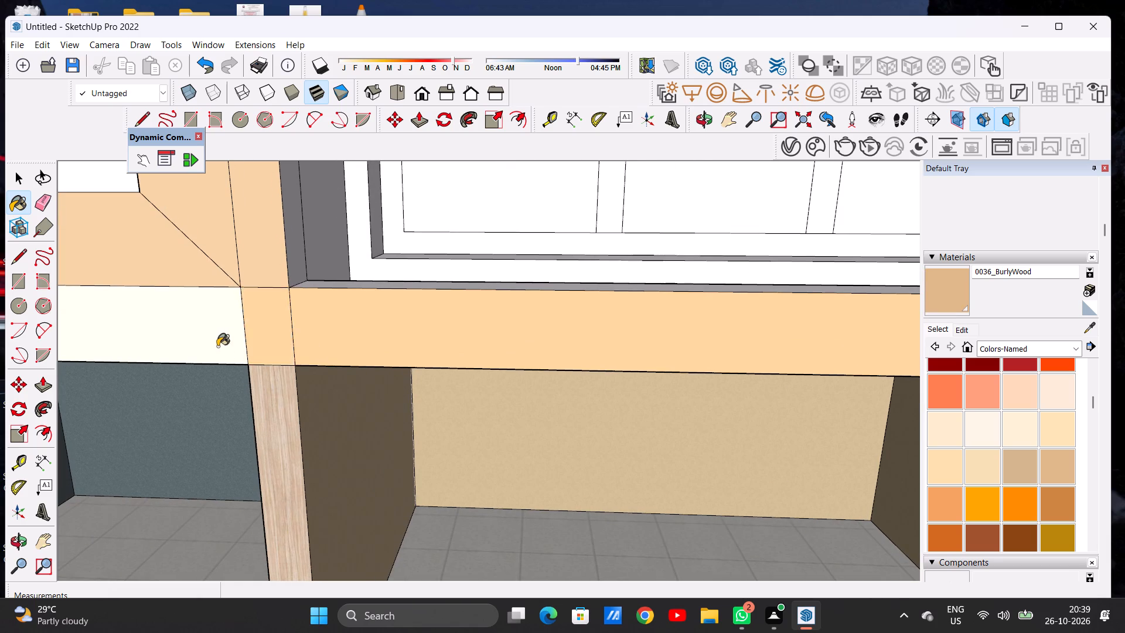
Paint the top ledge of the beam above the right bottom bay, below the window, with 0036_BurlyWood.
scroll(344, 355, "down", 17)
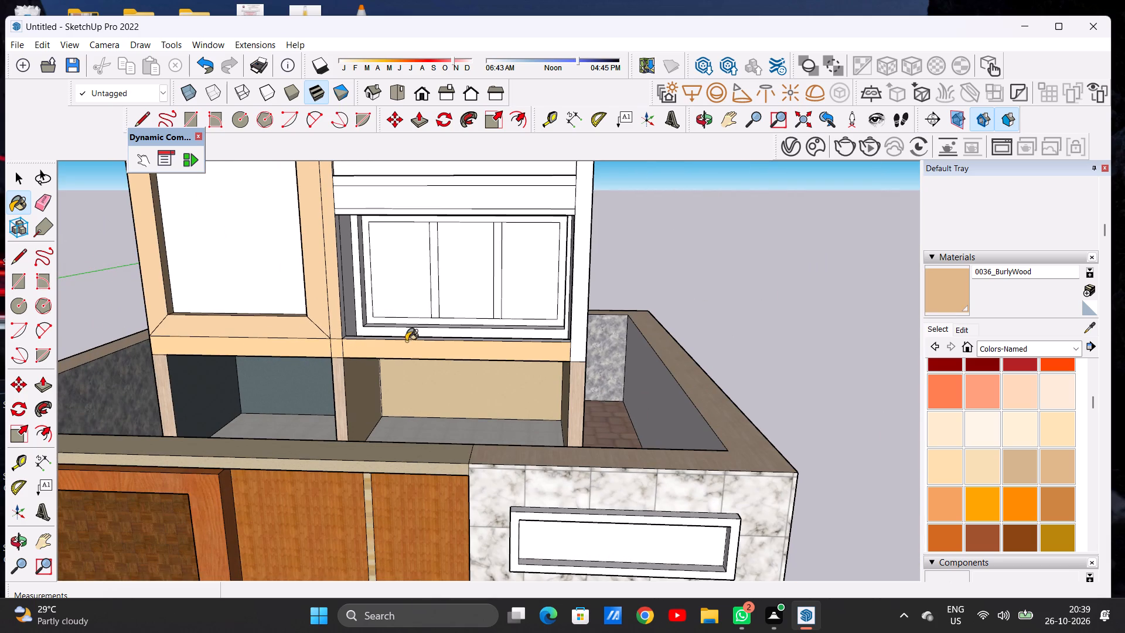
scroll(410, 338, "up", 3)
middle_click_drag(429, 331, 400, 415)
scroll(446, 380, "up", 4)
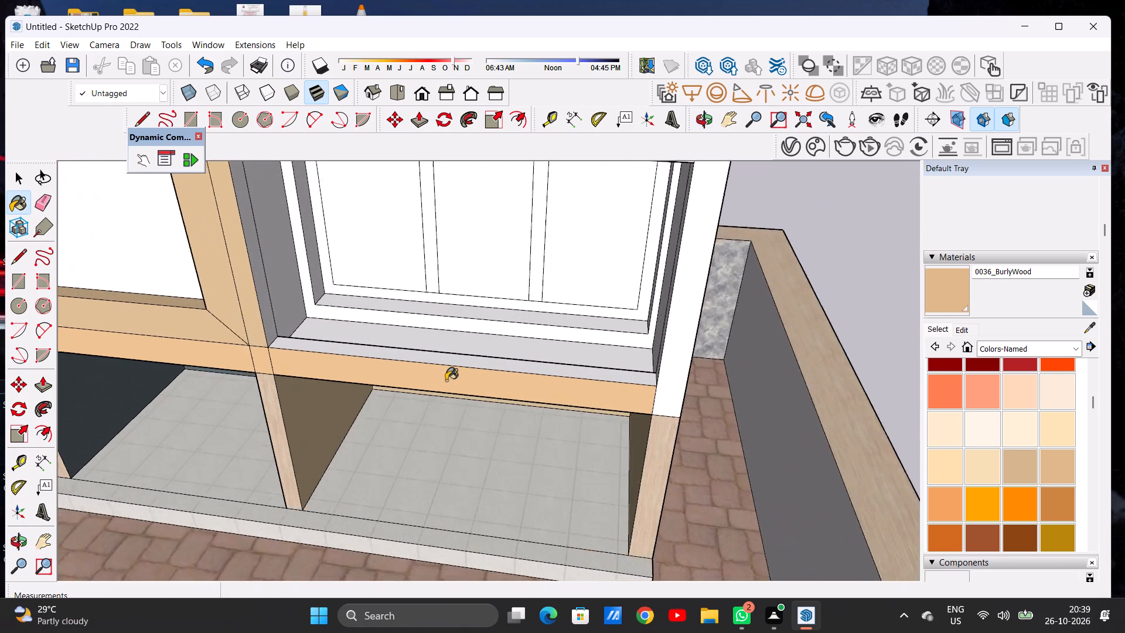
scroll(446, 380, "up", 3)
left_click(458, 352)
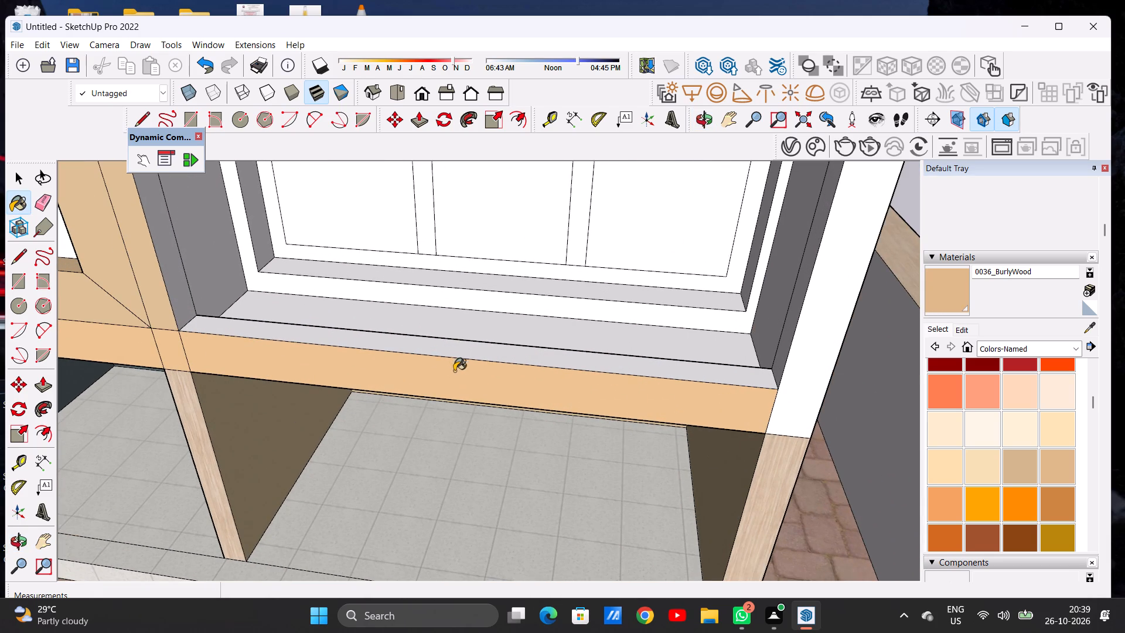
Examine the whole structure from the front to compare the painted beams, posts and tall frame.
scroll(463, 394, "down", 14)
middle_click_drag(468, 400, 560, 350)
scroll(479, 375, "down", 6)
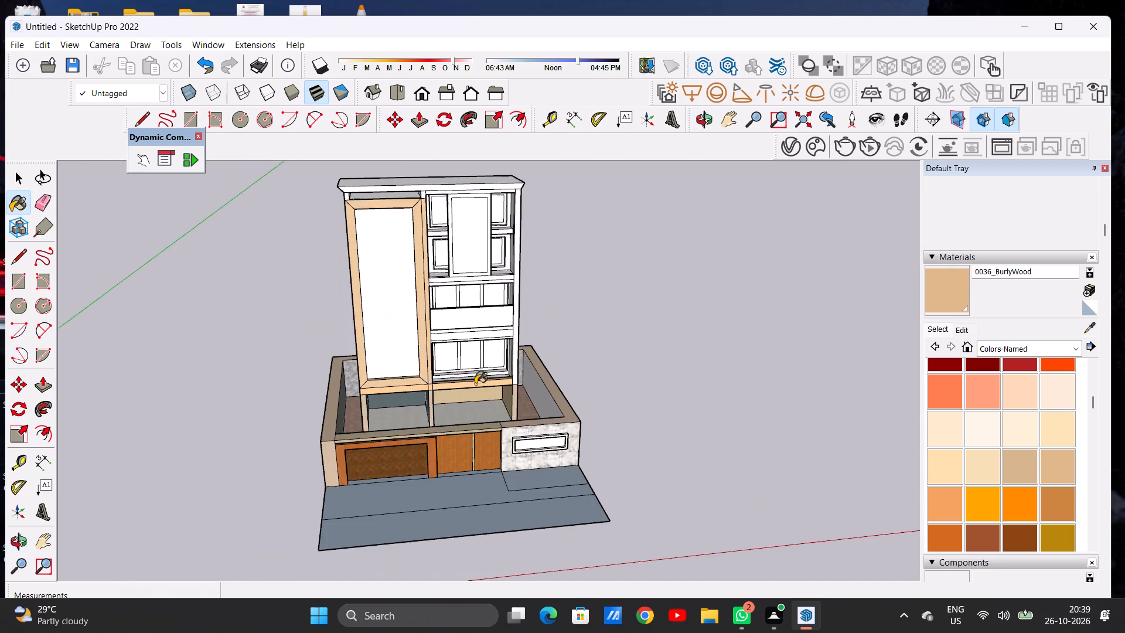
scroll(475, 384, "down", 1)
middle_click_drag(480, 389, 445, 333)
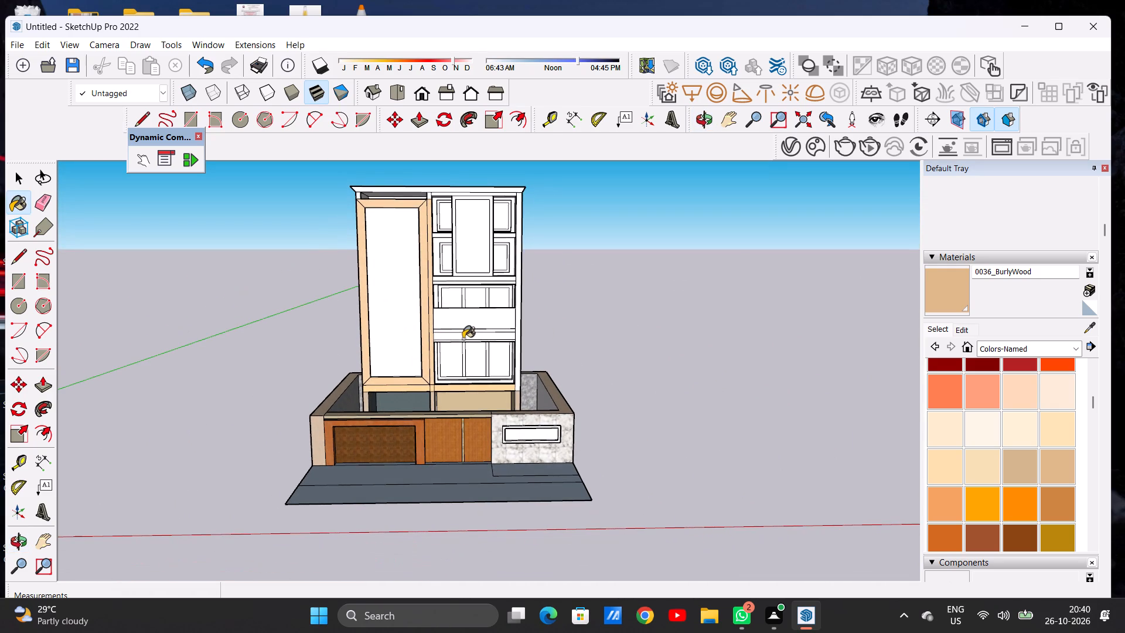
scroll(507, 332, "down", 6)
scroll(506, 332, "up", 6)
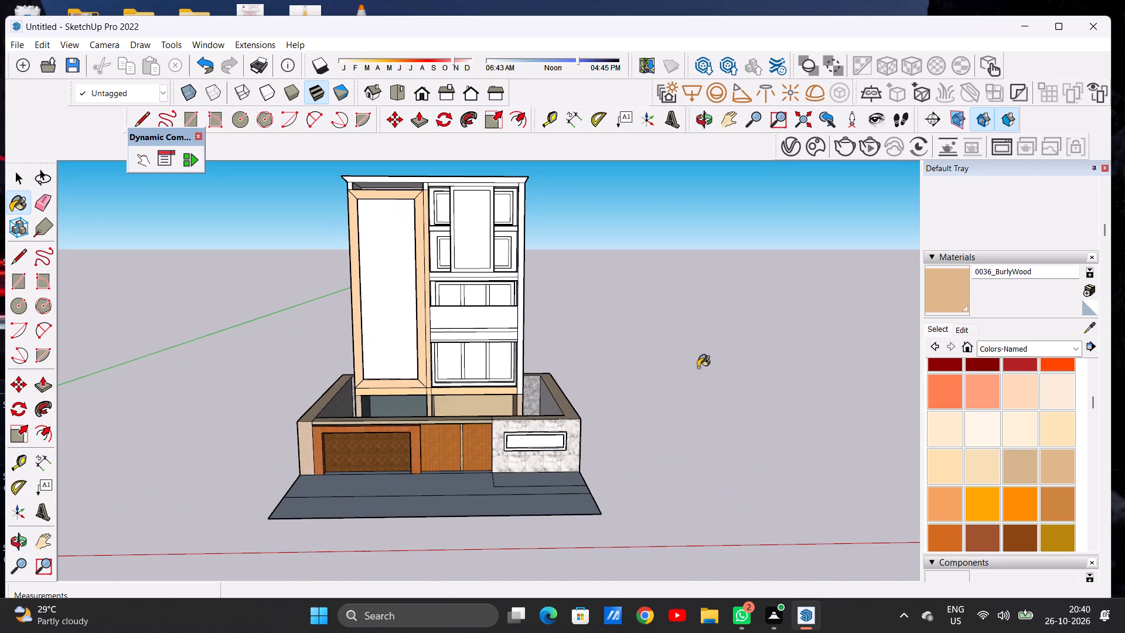
Paint the top ledge and front face of the beam above the right bottom bay with 0012_Bisque.
scroll(1014, 438, "up", 3)
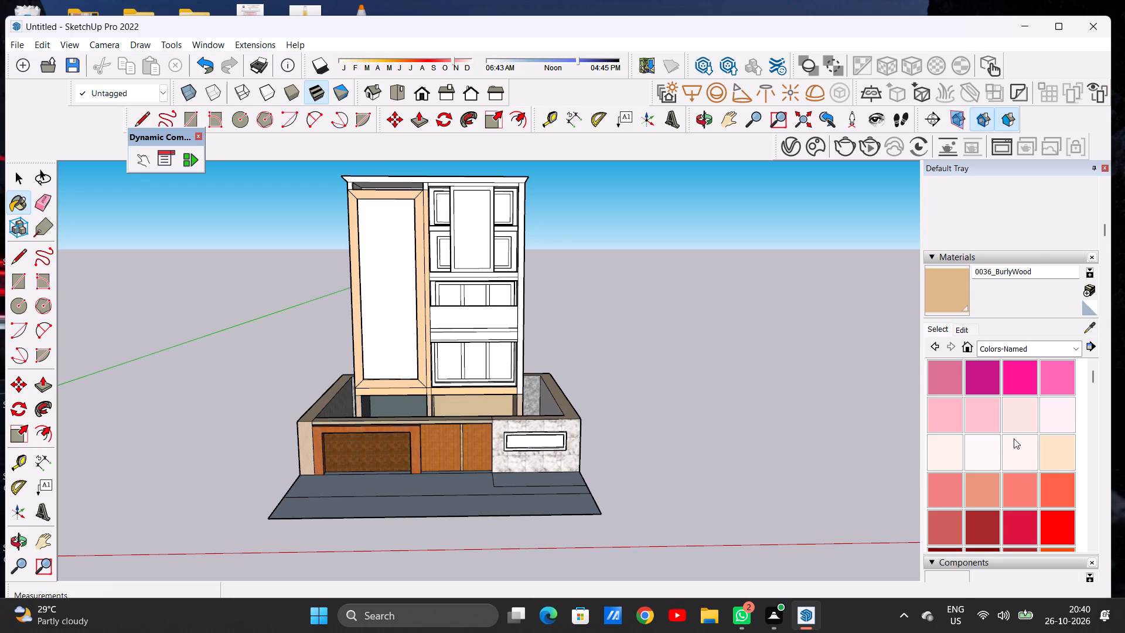
left_click(1059, 451)
scroll(495, 404, "up", 4)
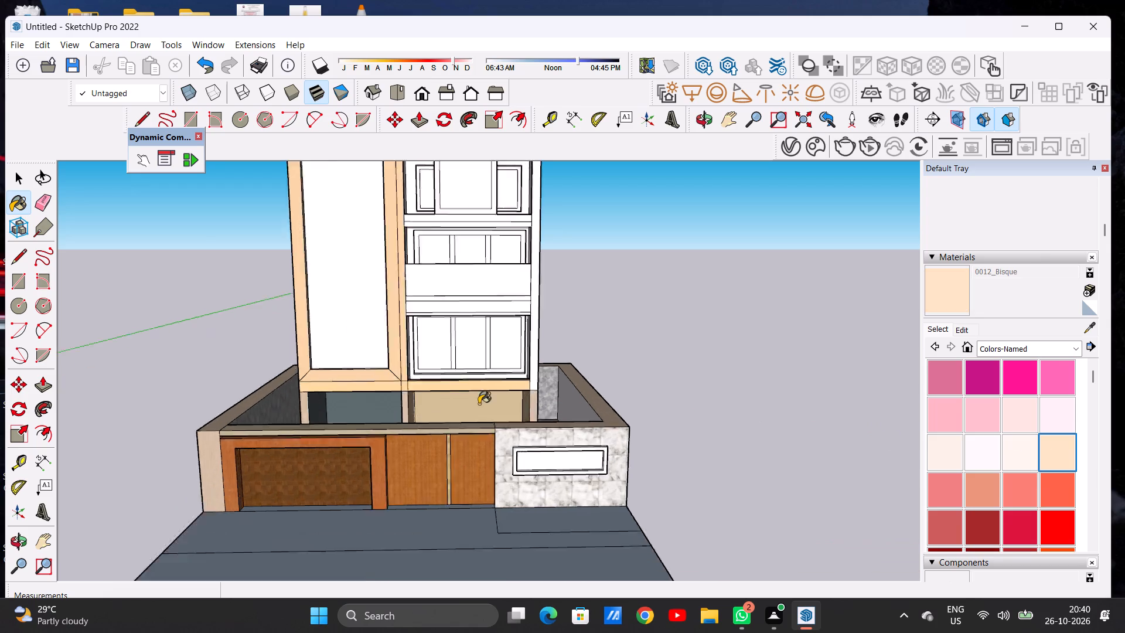
scroll(479, 404, "up", 2)
scroll(527, 380, "up", 11)
scroll(564, 367, "down", 6)
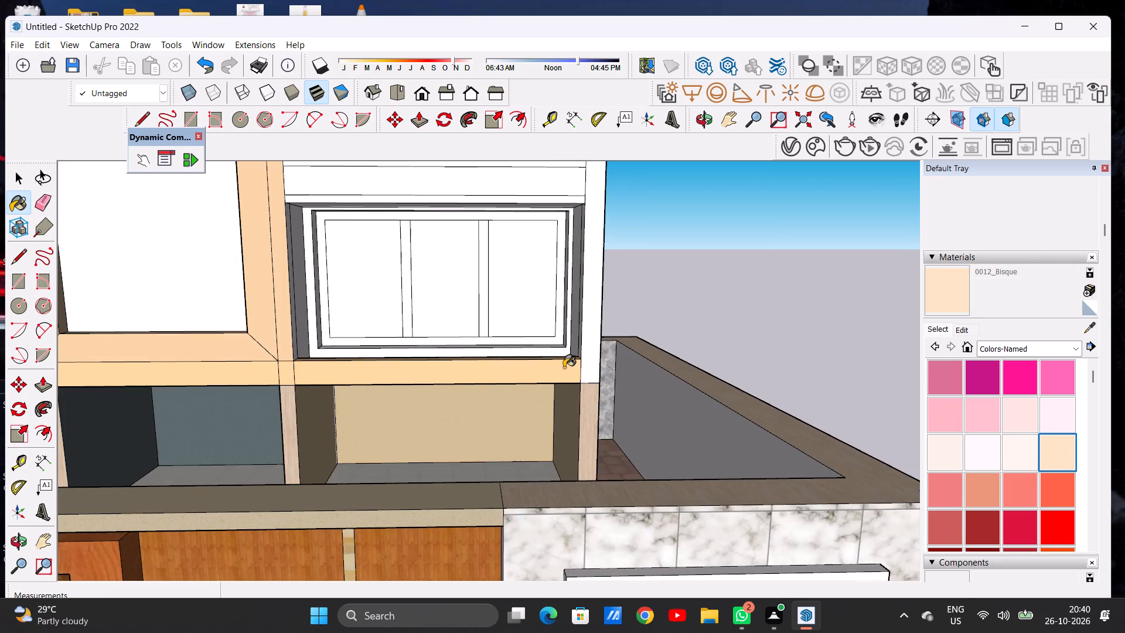
middle_click_drag(555, 370, 551, 460)
scroll(567, 389, "up", 6)
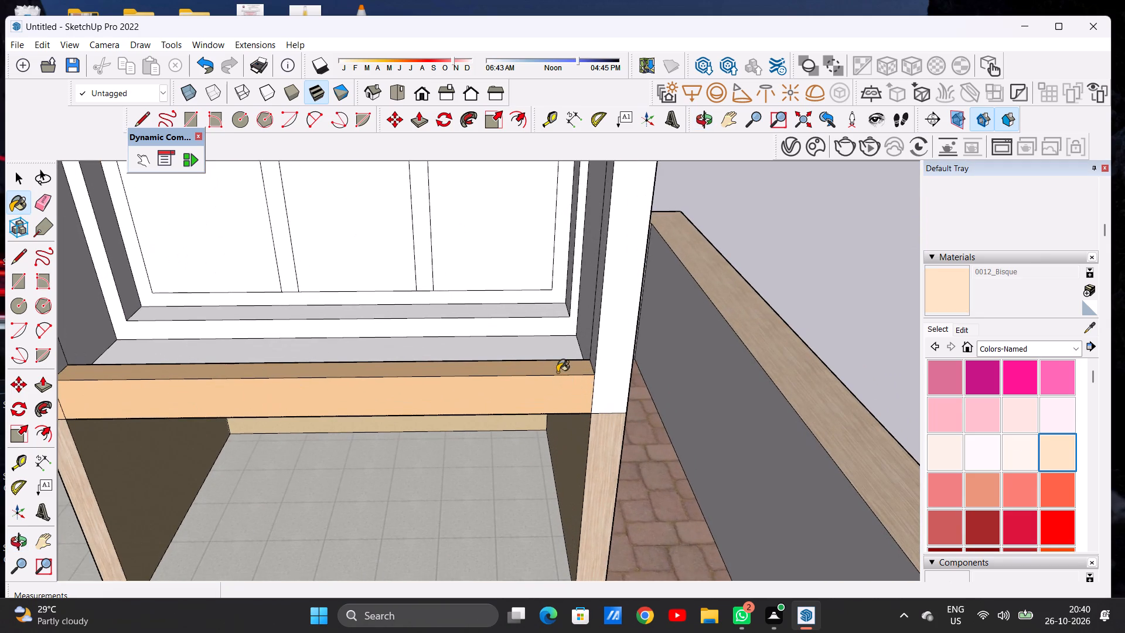
left_click(557, 370)
left_click(561, 392)
Examine the painted beams above the bottom bays from the front and from the structure's right-hand side.
scroll(562, 407, "down", 6)
scroll(564, 411, "up", 1)
scroll(564, 411, "down", 6)
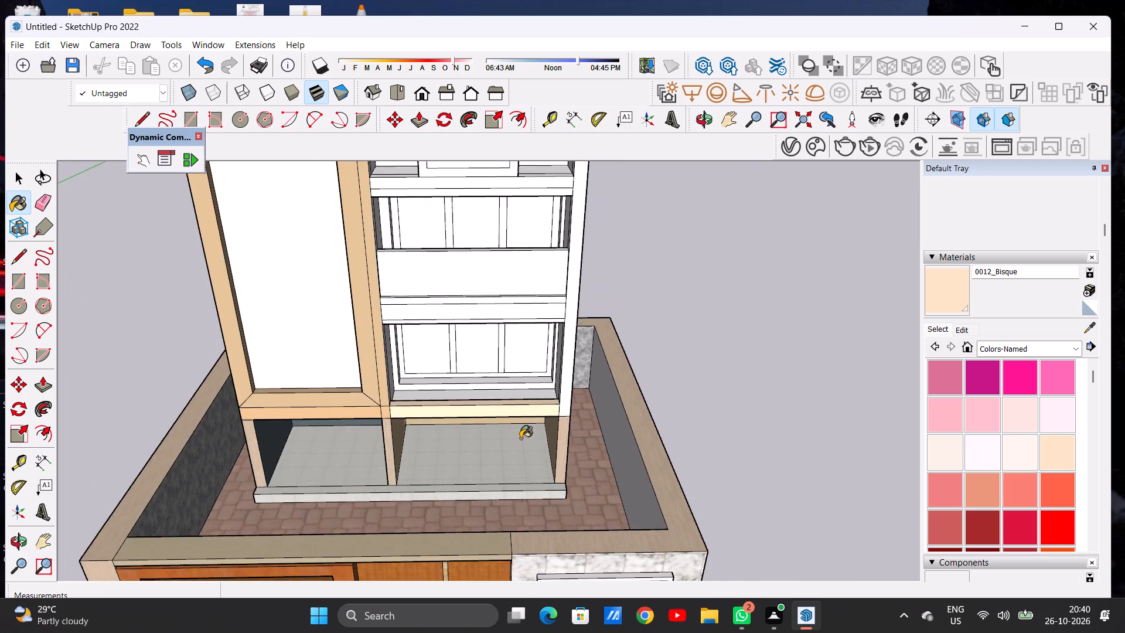
middle_click_drag(517, 435, 480, 366)
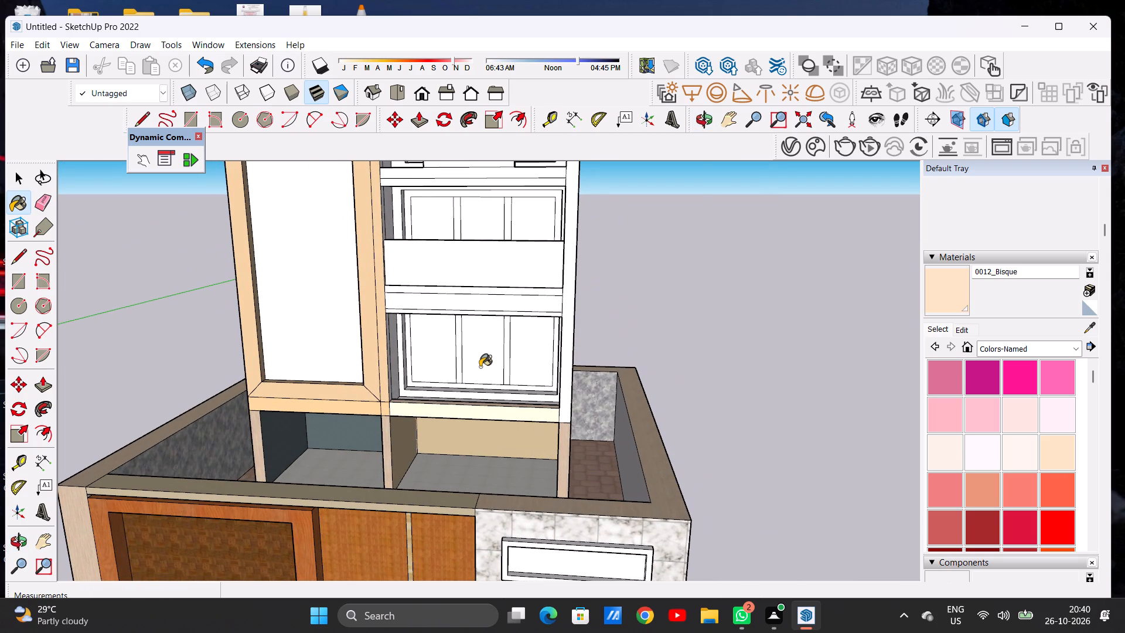
middle_click_drag(473, 416, 332, 424)
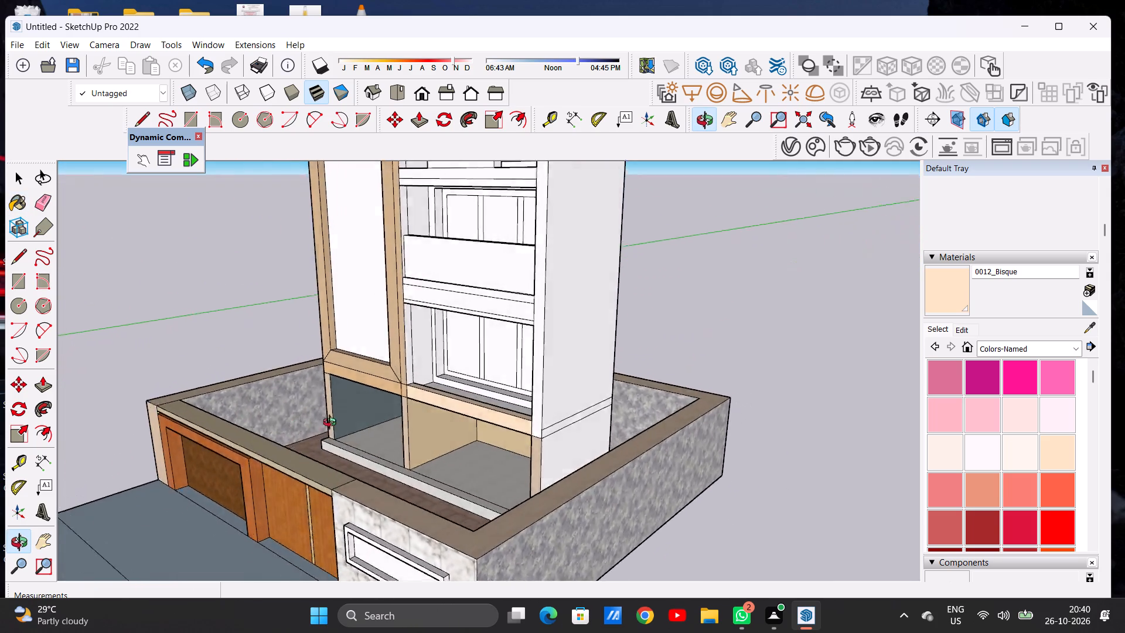
middle_click_drag(332, 424, 383, 454)
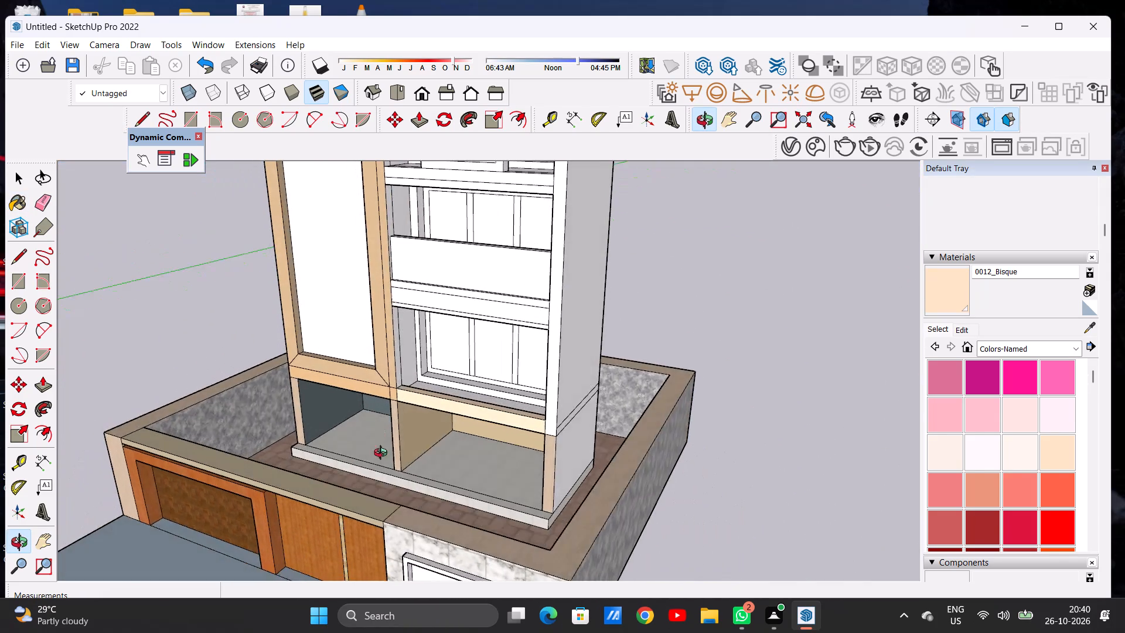
middle_click_drag(383, 454, 394, 468)
scroll(510, 423, "up", 5)
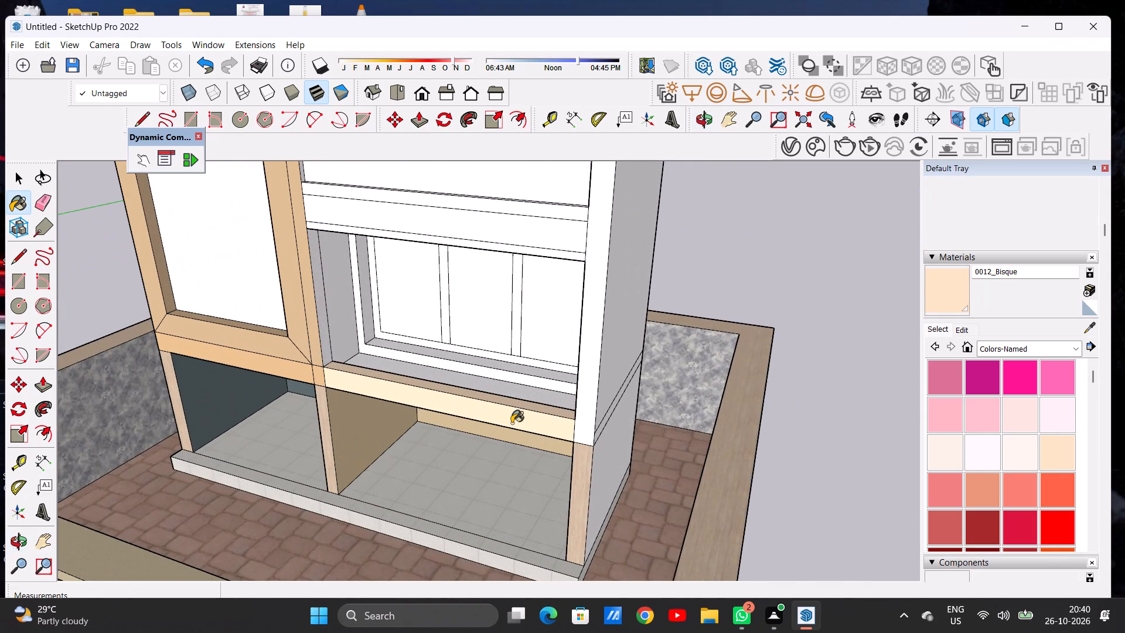
Darken the 0012_Bisque material slightly by lowering its brightness.
left_click(963, 329)
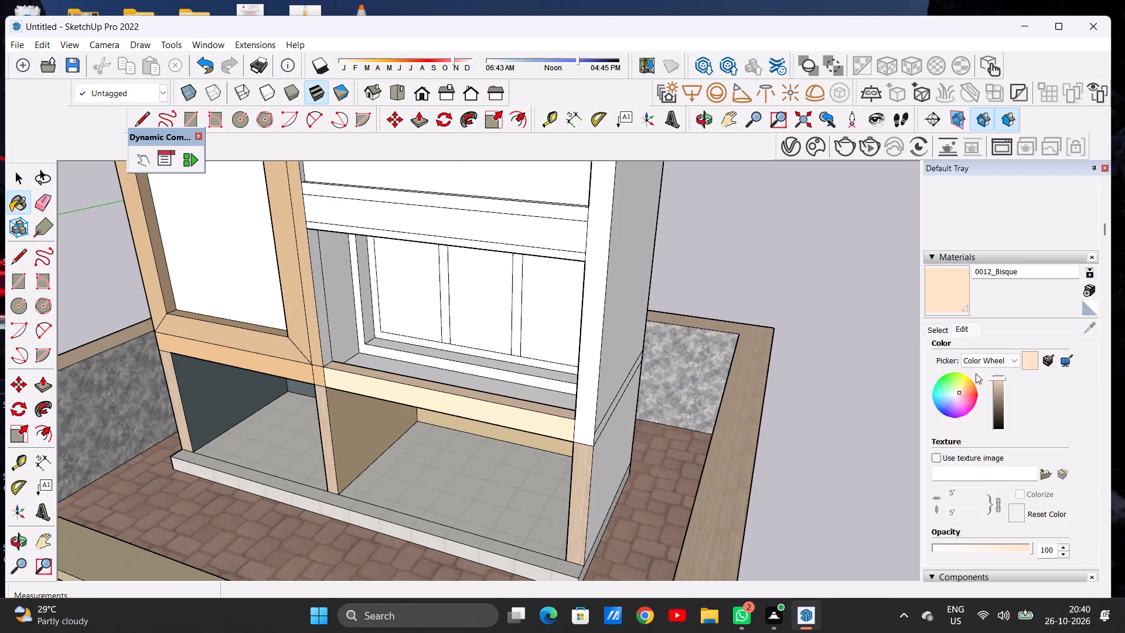
left_click(997, 383)
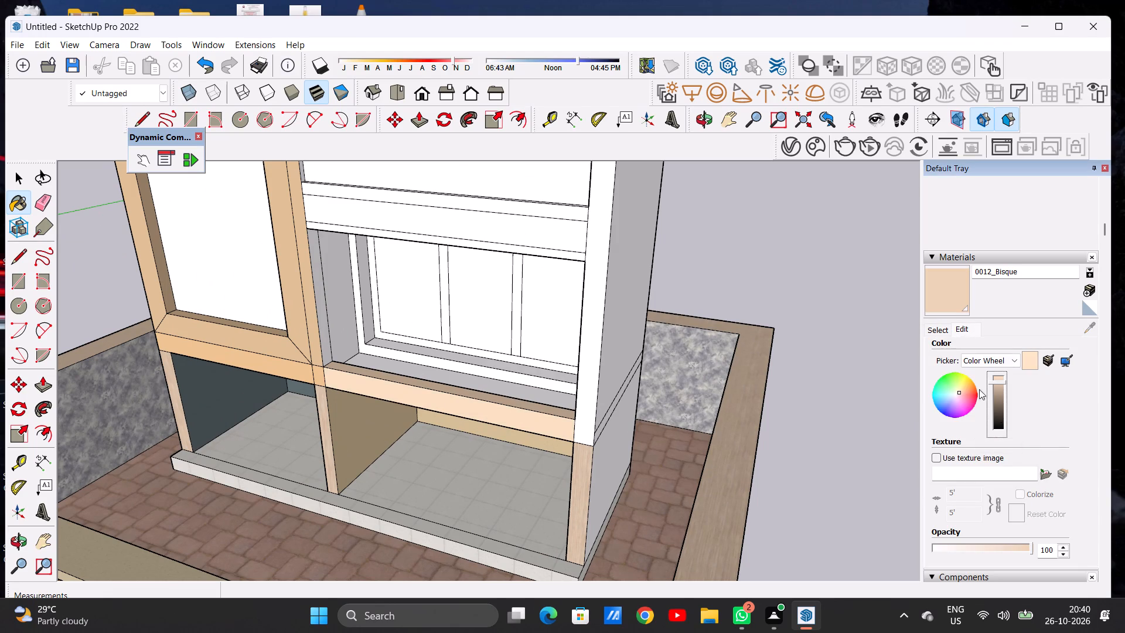
Paint the front face of the right corner post, above the bottom bay, with the edited 0012_Bisque.
scroll(620, 451, "down", 6)
middle_click_drag(530, 452, 565, 403)
scroll(573, 414, "down", 1)
scroll(573, 414, "up", 5)
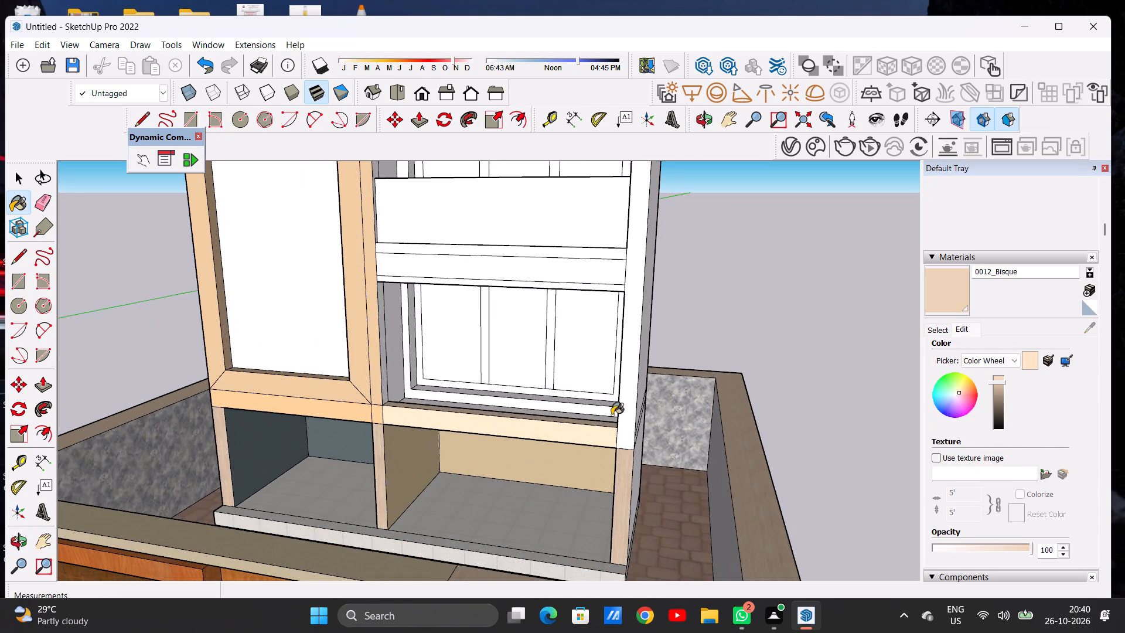
scroll(623, 404, "up", 5)
left_click(629, 401)
scroll(604, 440, "down", 7)
scroll(605, 445, "up", 1)
scroll(605, 445, "down", 11)
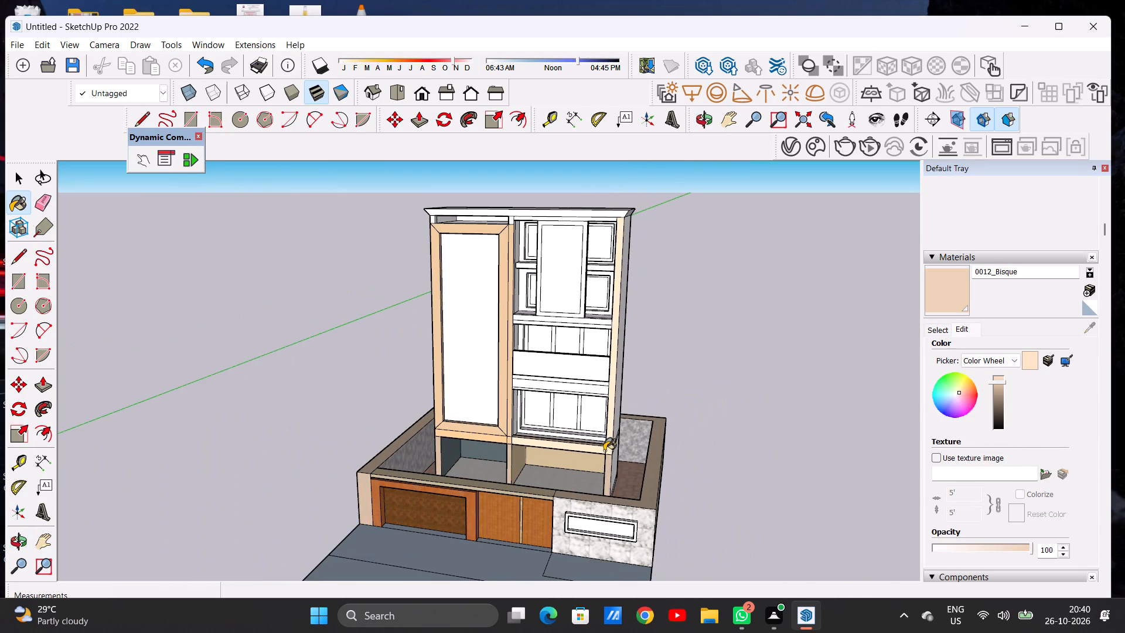
middle_click_drag(562, 443, 600, 432)
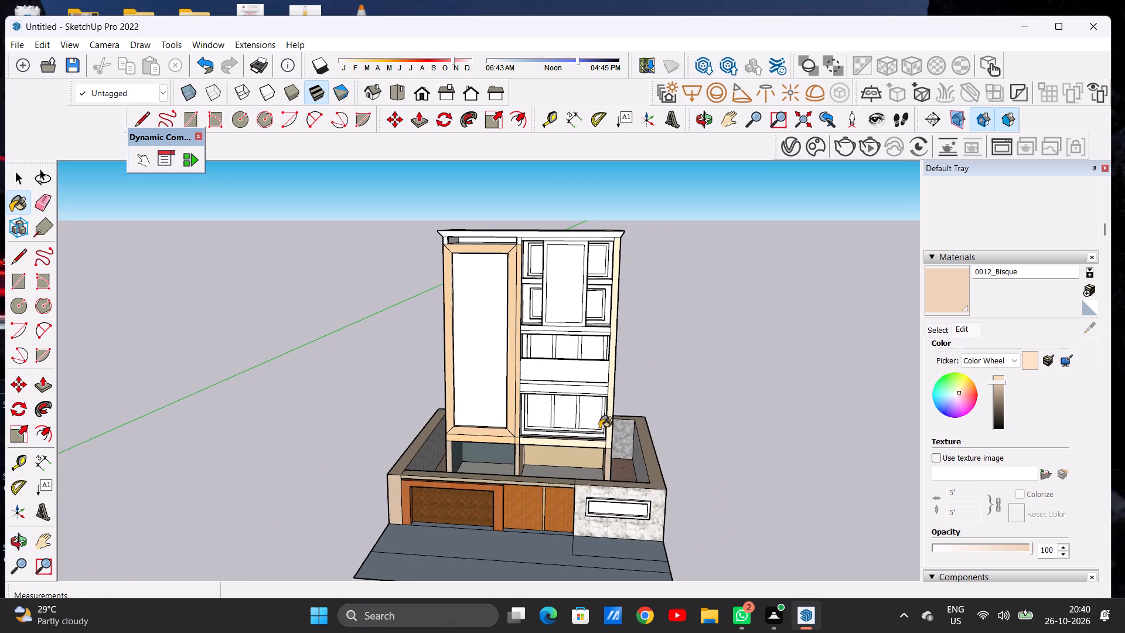
Paint the upper and lower front strips and the narrow top ledge of the band above the lower right window with 0012_Bisque.
scroll(575, 388, "up", 2)
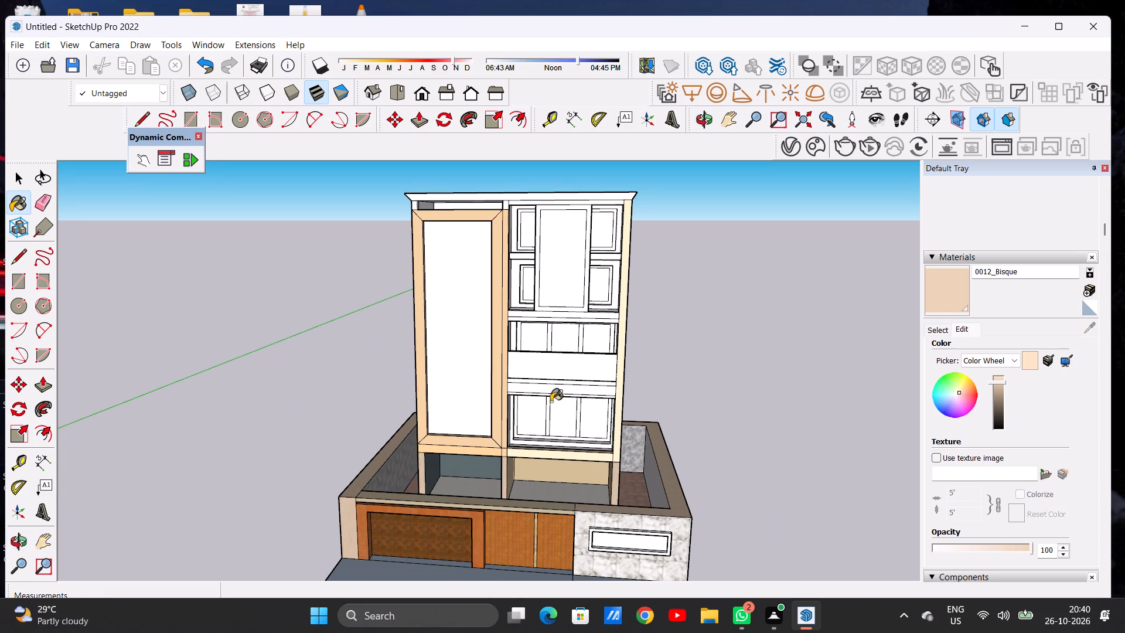
scroll(553, 396, "down", 4)
scroll(577, 448, "up", 7)
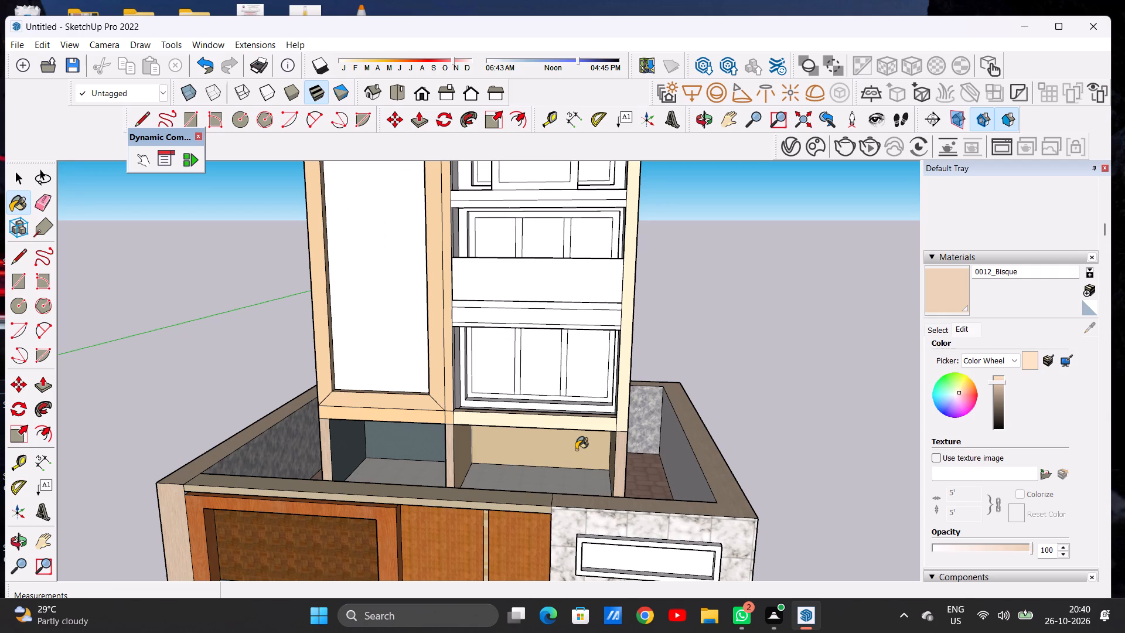
scroll(609, 320, "up", 2)
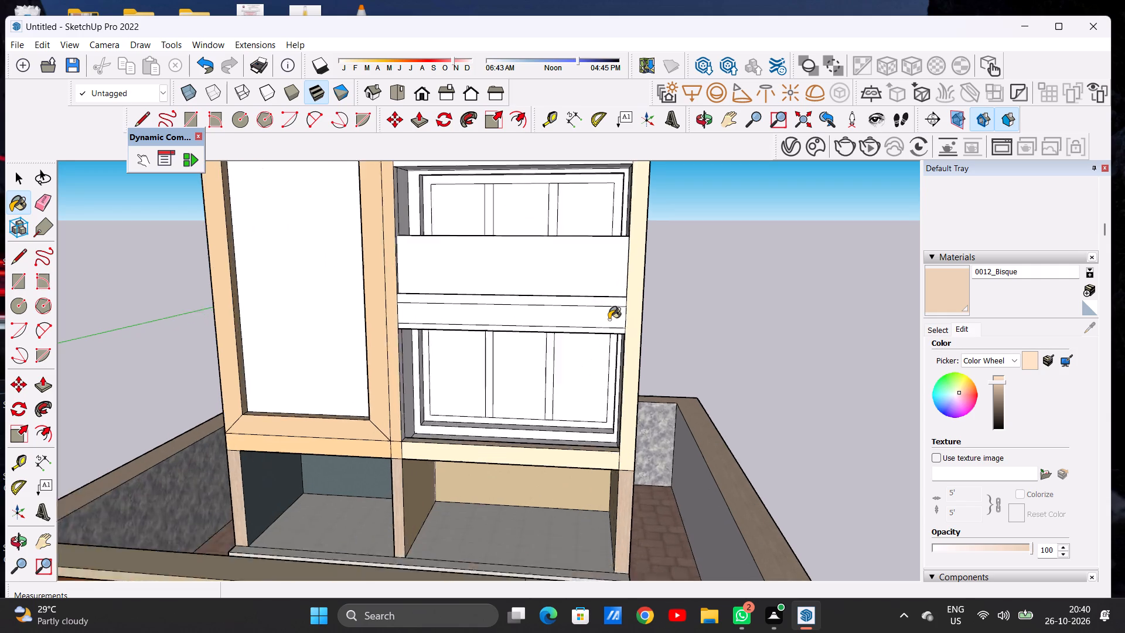
scroll(609, 319, "up", 15)
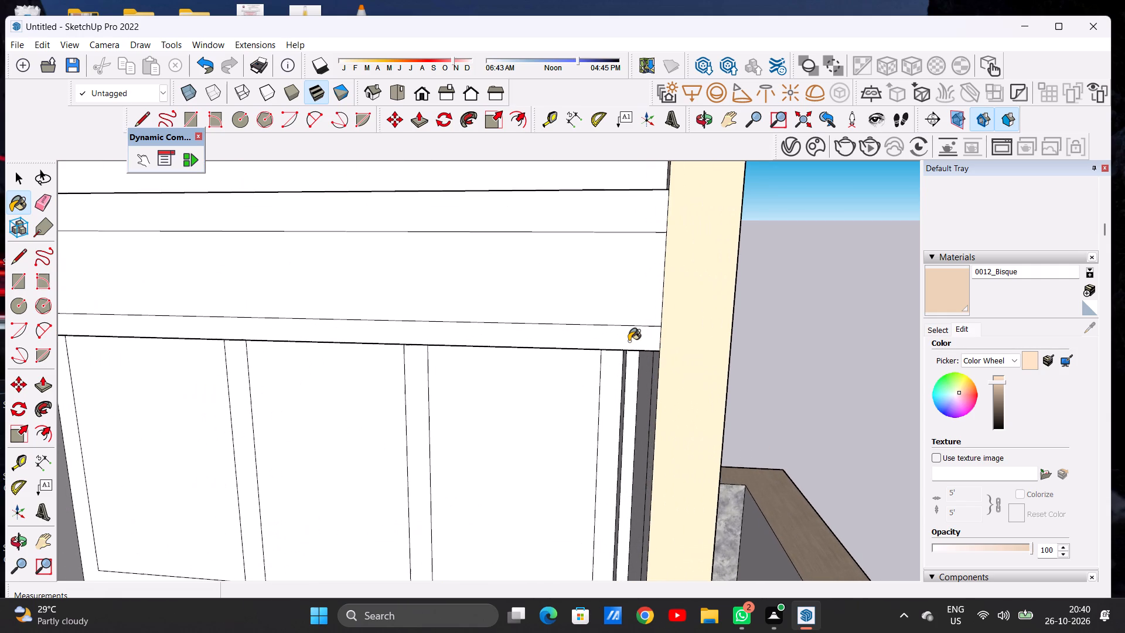
left_click(629, 341)
scroll(625, 345, "down", 2)
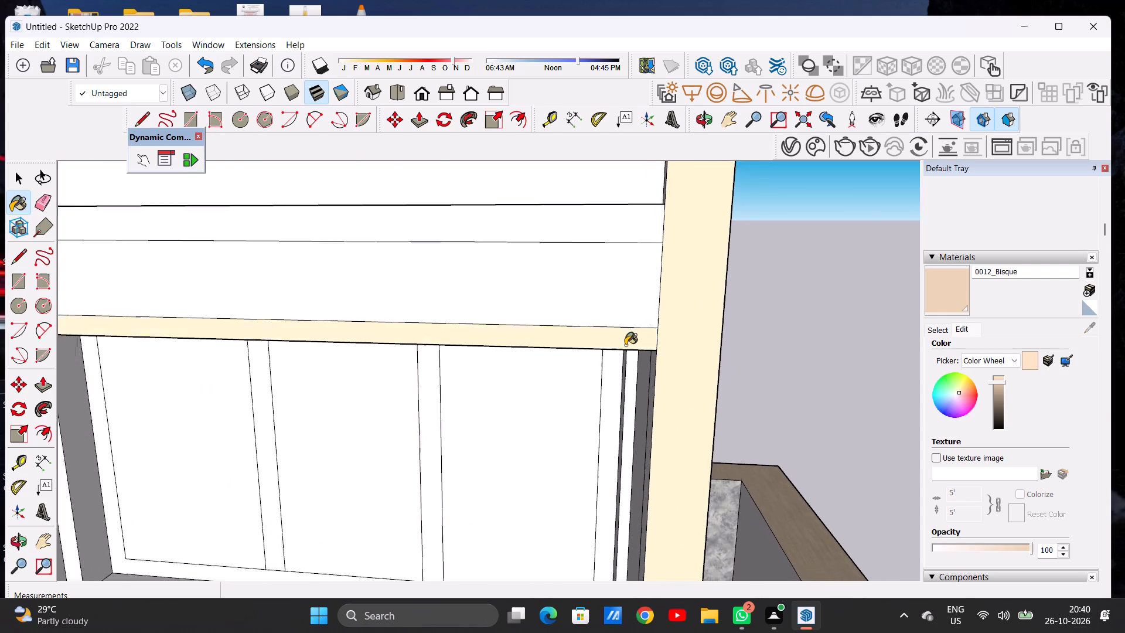
scroll(625, 345, "up", 1)
scroll(625, 345, "down", 5)
scroll(638, 263, "up", 7)
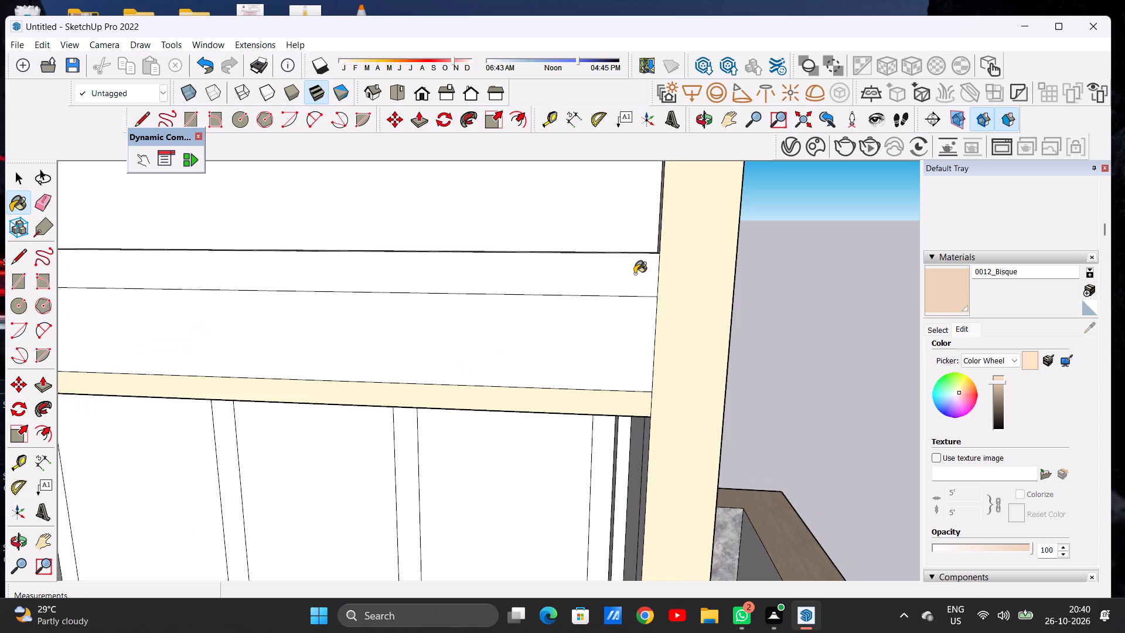
left_click(635, 274)
scroll(611, 264, "down", 6)
middle_click_drag(609, 263, 609, 272)
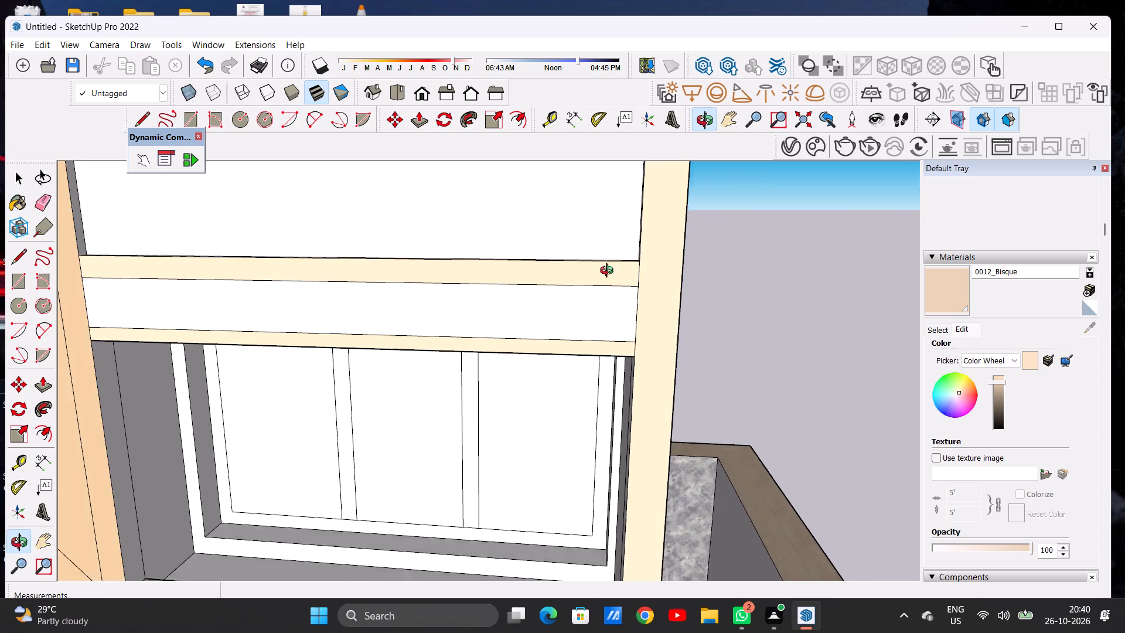
middle_click_drag(609, 272, 605, 339)
scroll(625, 332, "up", 7)
left_click(619, 344)
scroll(619, 324, "down", 3)
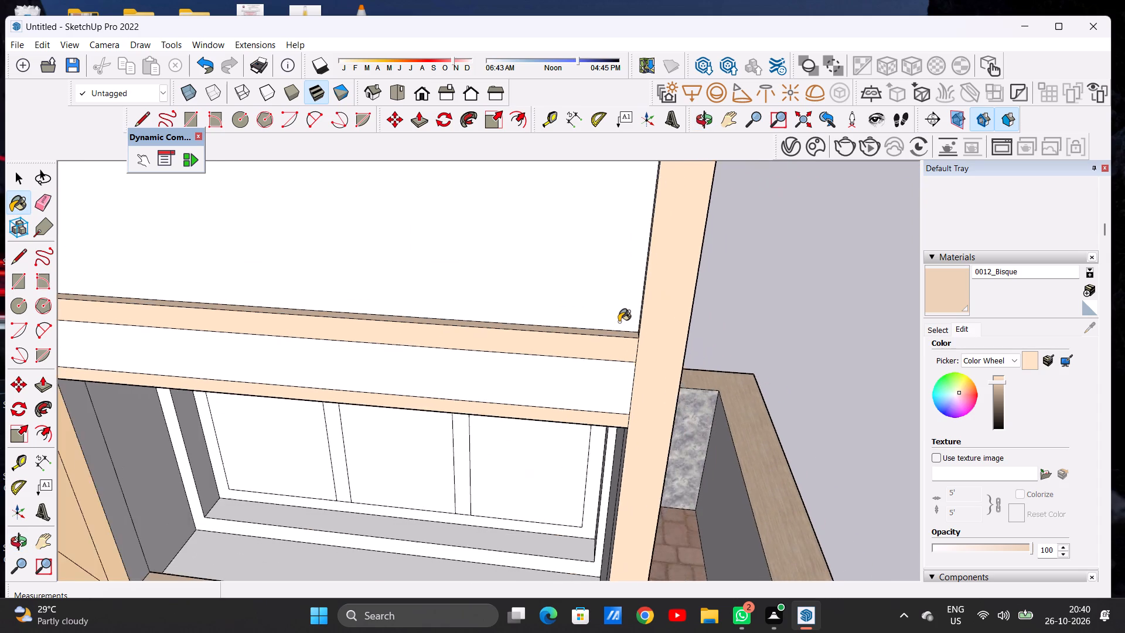
scroll(619, 322, "down", 12)
scroll(596, 319, "down", 12)
Paint the lower front strip and the underside of the beam below the tall central panel with 0012_Bisque.
scroll(579, 259, "up", 4)
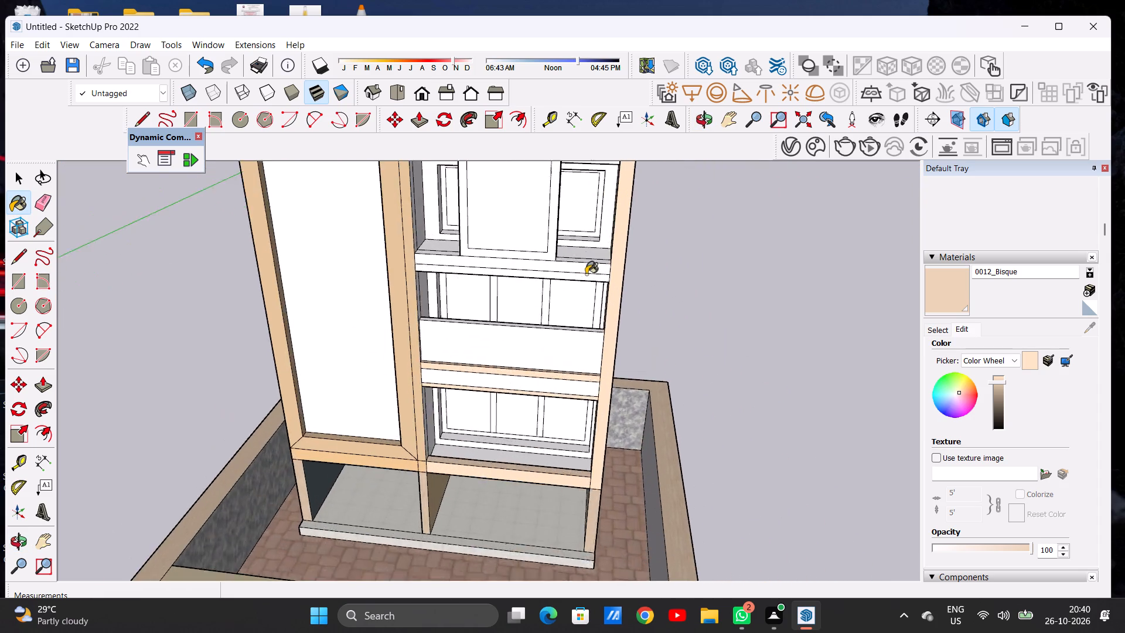
scroll(586, 274, "up", 20)
scroll(586, 274, "up", 1)
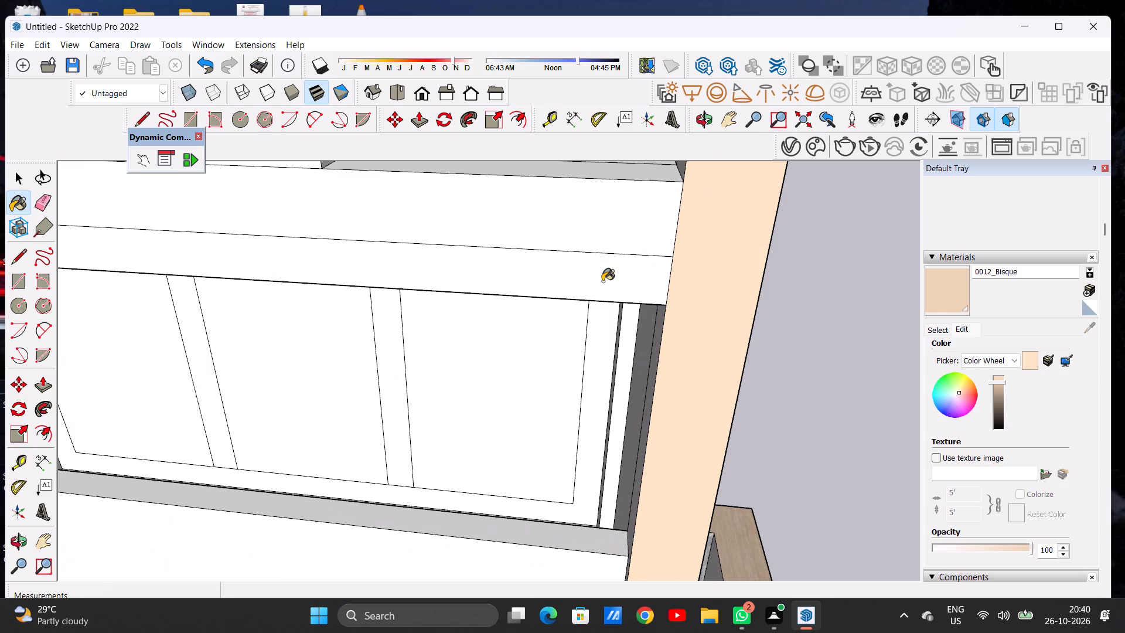
left_click(602, 281)
scroll(602, 281, "down", 3)
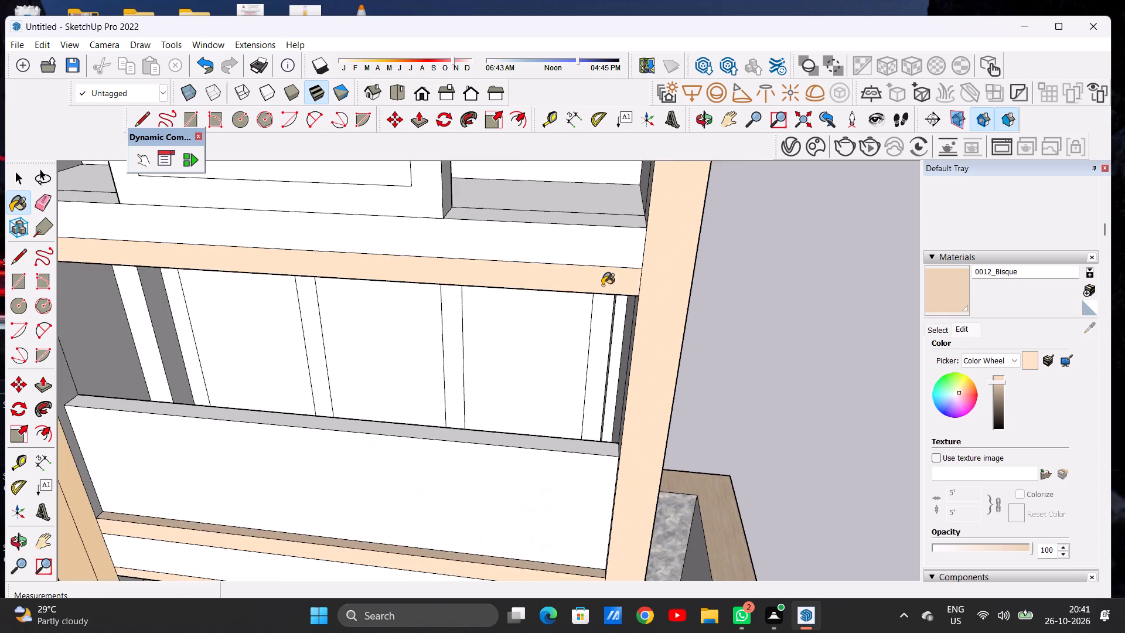
scroll(602, 285, "down", 5)
middle_click_drag(560, 328, 562, 229)
scroll(571, 200, "up", 6)
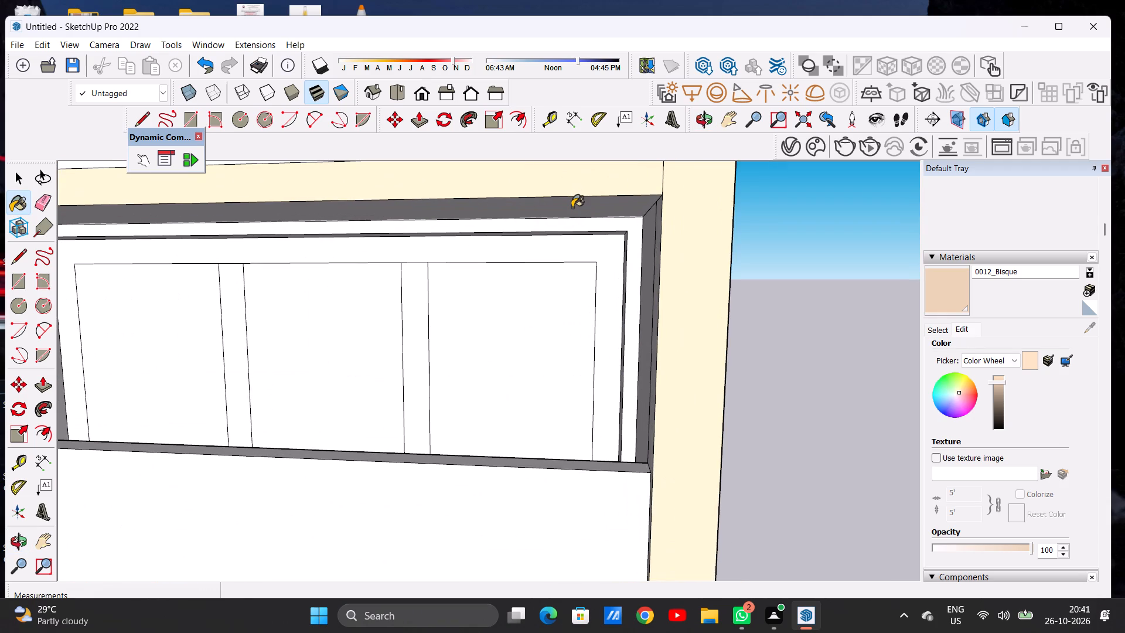
left_click(572, 204)
scroll(557, 260, "down", 12)
scroll(565, 247, "up", 3)
scroll(565, 247, "down", 1)
Paint the same beam's upper front strip and its top ledge on both sides of the tall panel with 0012_Bisque.
scroll(565, 247, "up", 5)
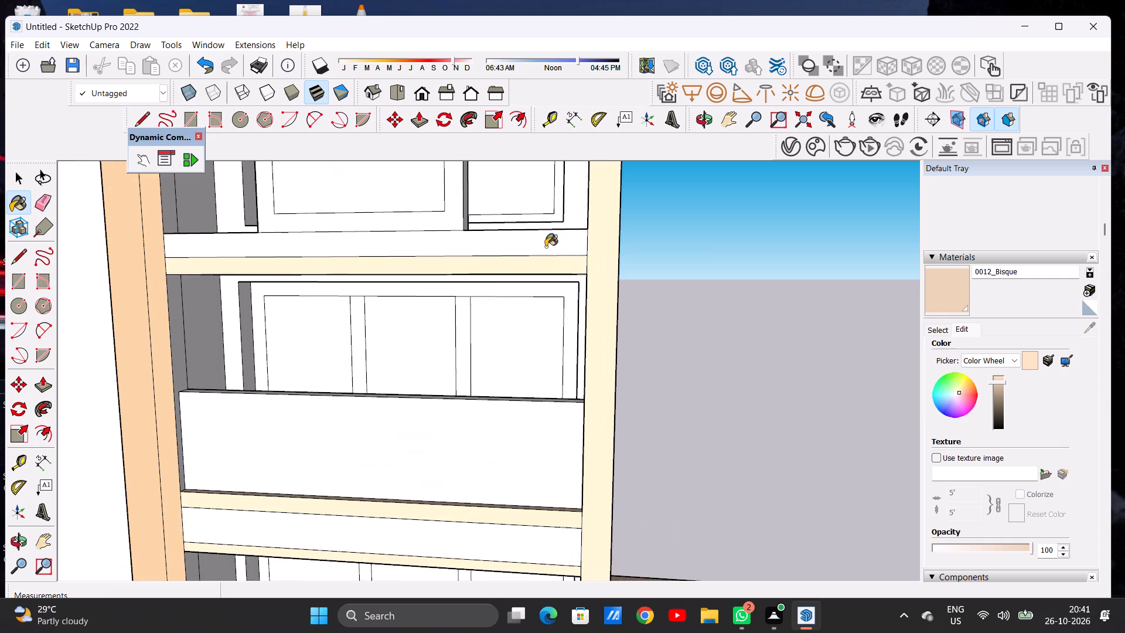
scroll(546, 247, "up", 3)
left_click(546, 247)
scroll(537, 260, "down", 7)
middle_click_drag(526, 249, 500, 345)
scroll(509, 284, "up", 6)
left_click(509, 291)
scroll(513, 298, "down", 6)
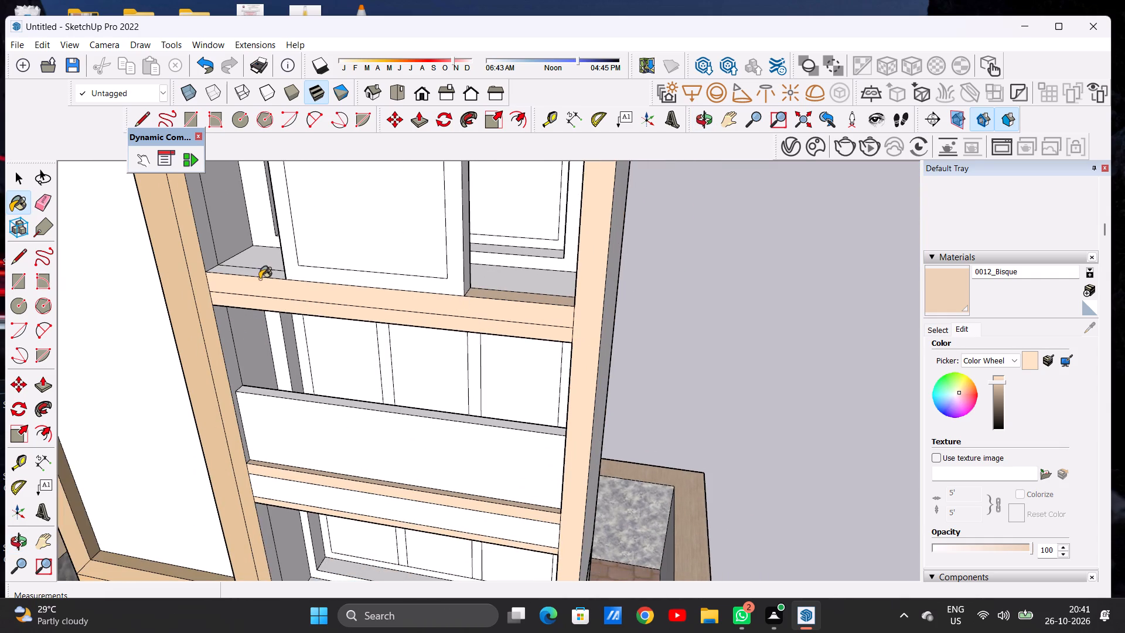
scroll(260, 278, "up", 10)
left_click(272, 273)
scroll(298, 325, "down", 15)
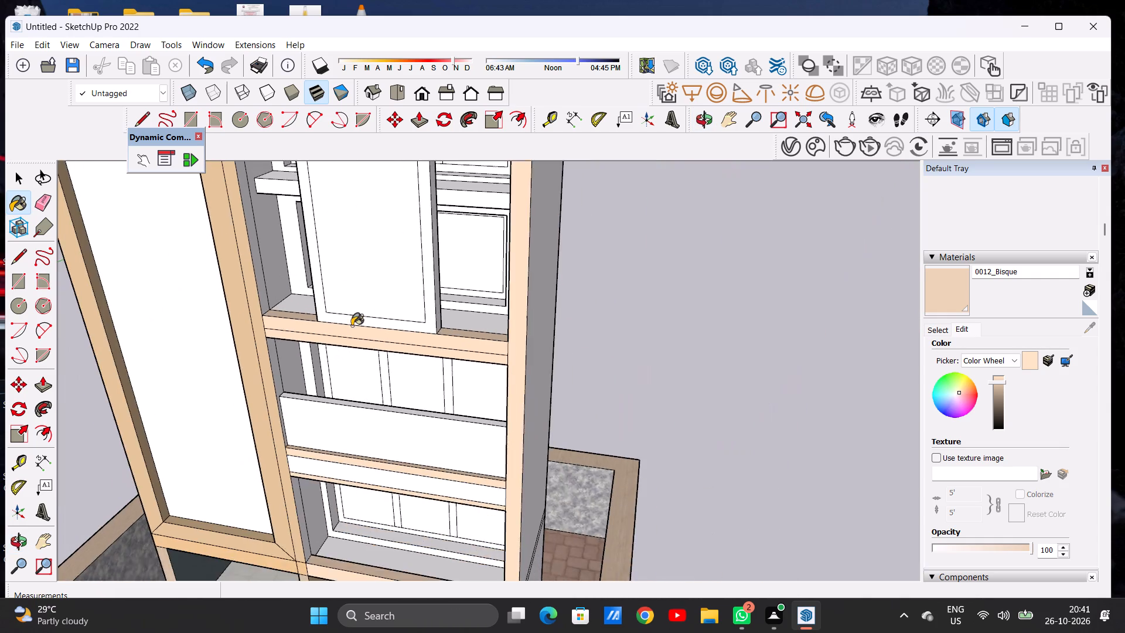
scroll(382, 318, "down", 6)
Paint the inner side strips of the middle and right posts in the upper and middle right-hand openings with 0012_Bisque.
scroll(319, 295, "up", 10)
scroll(311, 298, "down", 1)
scroll(311, 298, "up", 1)
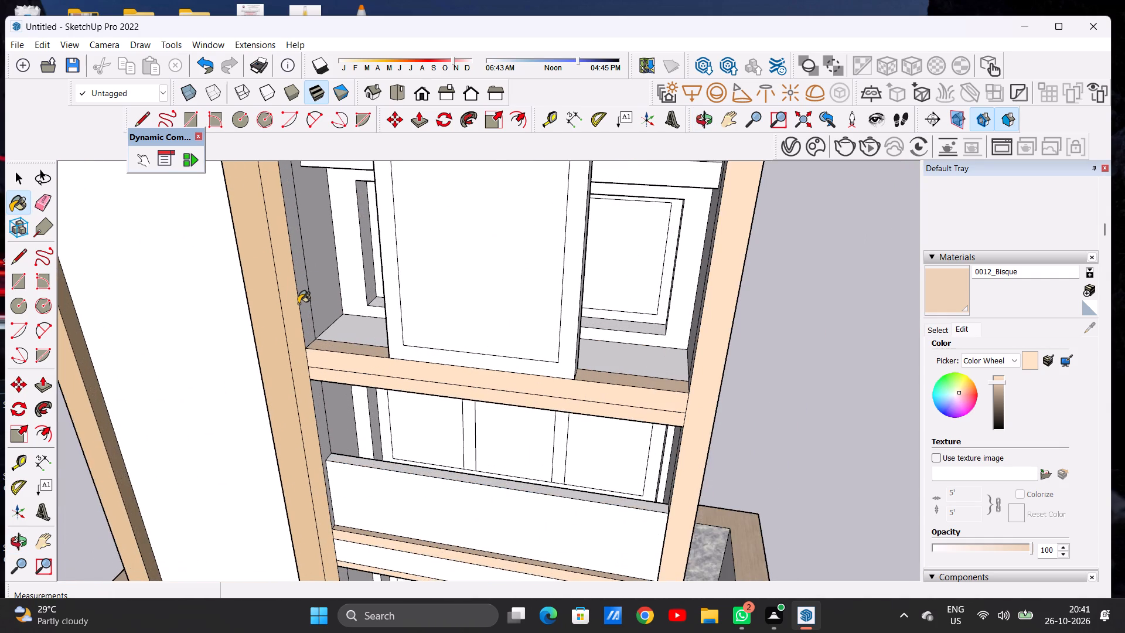
left_click(298, 304)
scroll(305, 321, "up", 6)
left_click(305, 321)
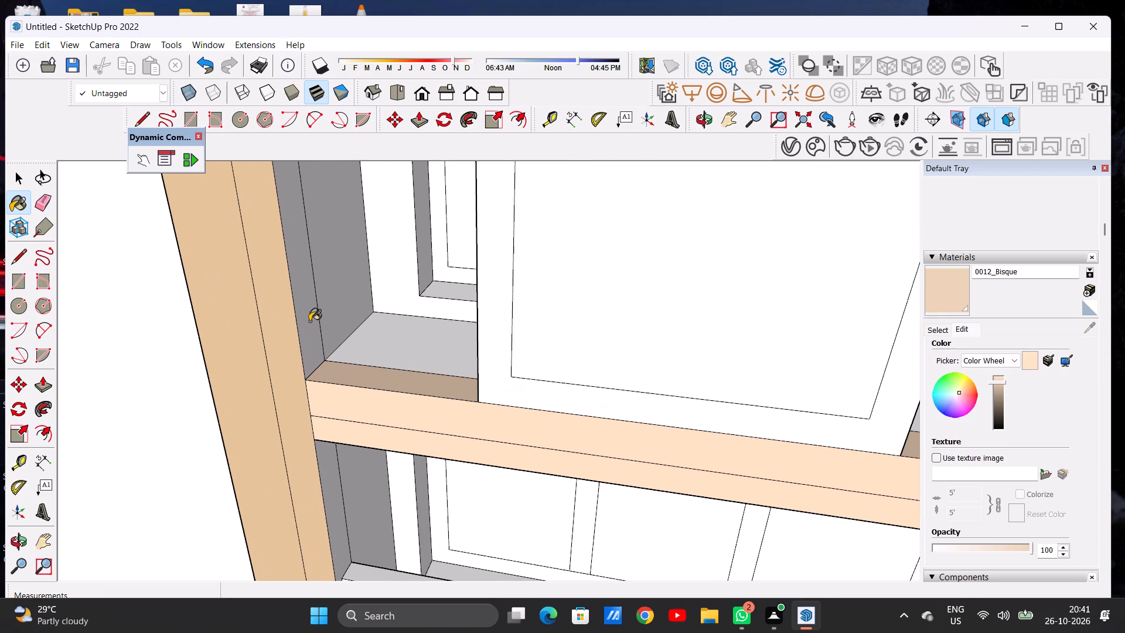
scroll(324, 312, "down", 6)
scroll(358, 420, "up", 7)
left_click(305, 426)
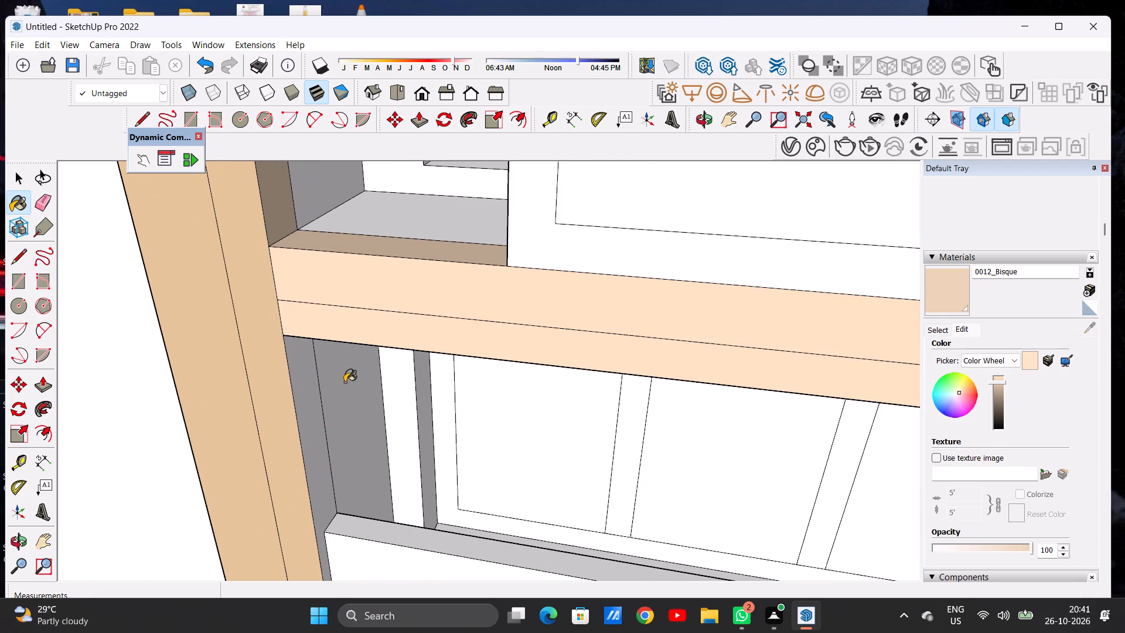
scroll(354, 348, "down", 12)
middle_click_drag(379, 349, 660, 294)
scroll(661, 326, "up", 5)
left_click(656, 327)
scroll(468, 359, "down", 4)
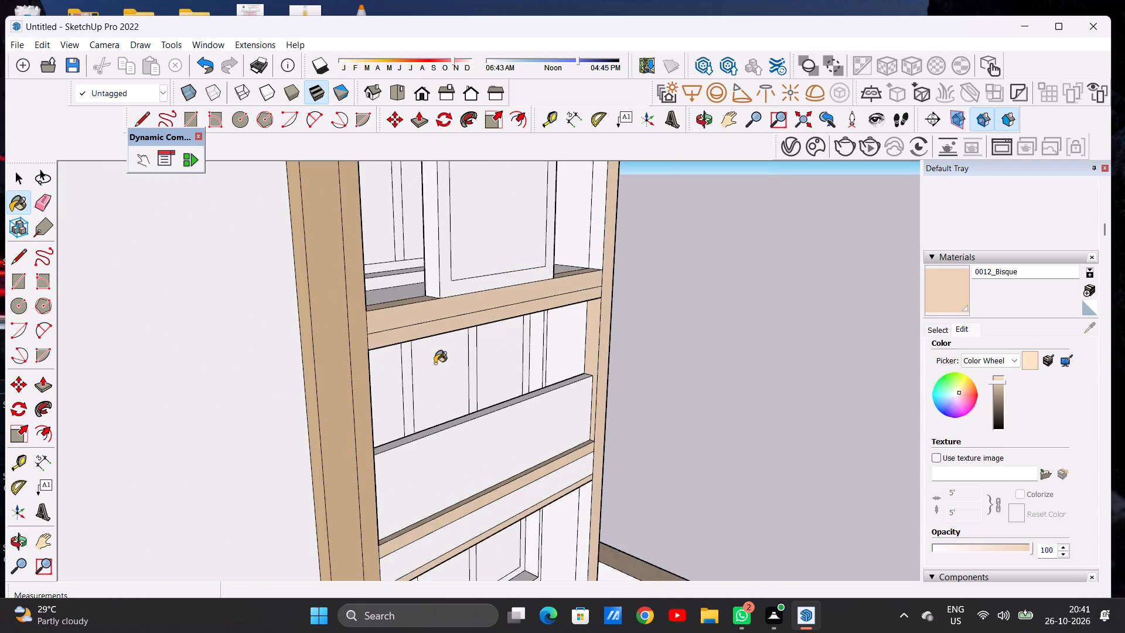
scroll(435, 366, "down", 5)
scroll(530, 304, "up", 8)
left_click(549, 295)
scroll(476, 345, "down", 5)
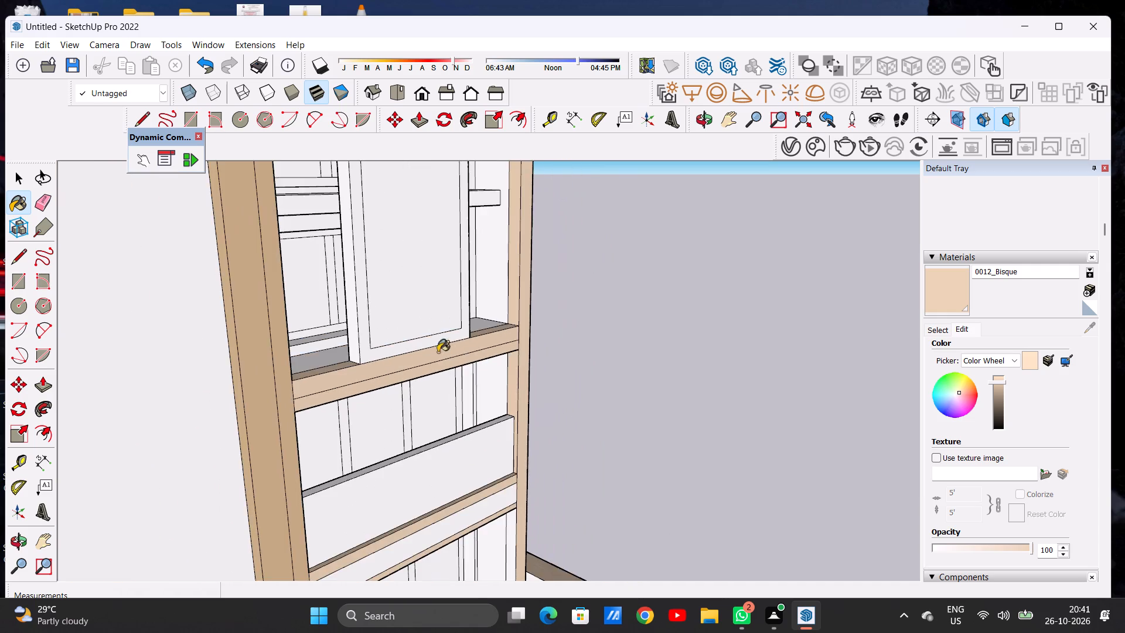
scroll(438, 352, "down", 12)
Paint the front strip beneath the cornice over the right bay and the top of the middle post with 0012_Bisque.
middle_click_drag(468, 318, 310, 278)
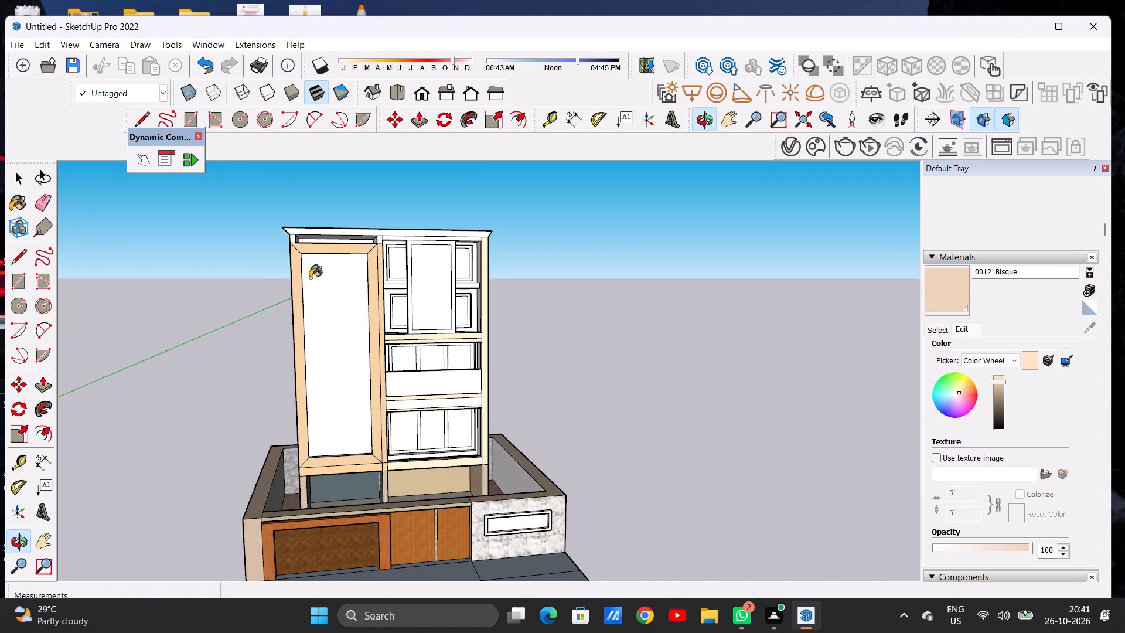
middle_click_drag(364, 322, 316, 306)
scroll(394, 254, "up", 10)
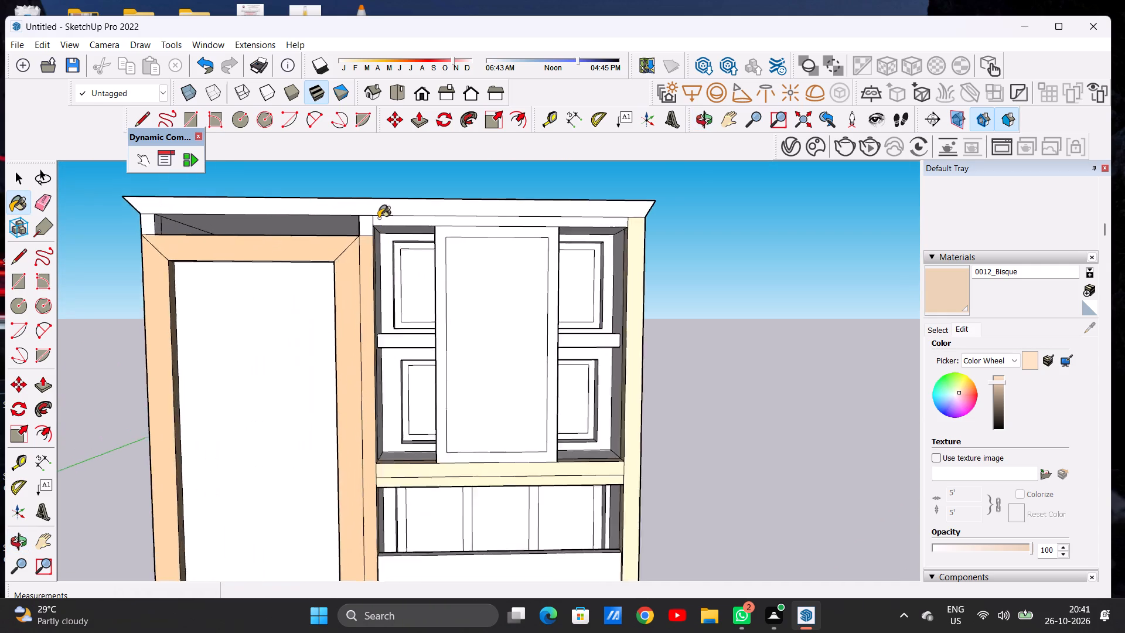
scroll(379, 218, "up", 4)
left_click(385, 222)
left_click(362, 231)
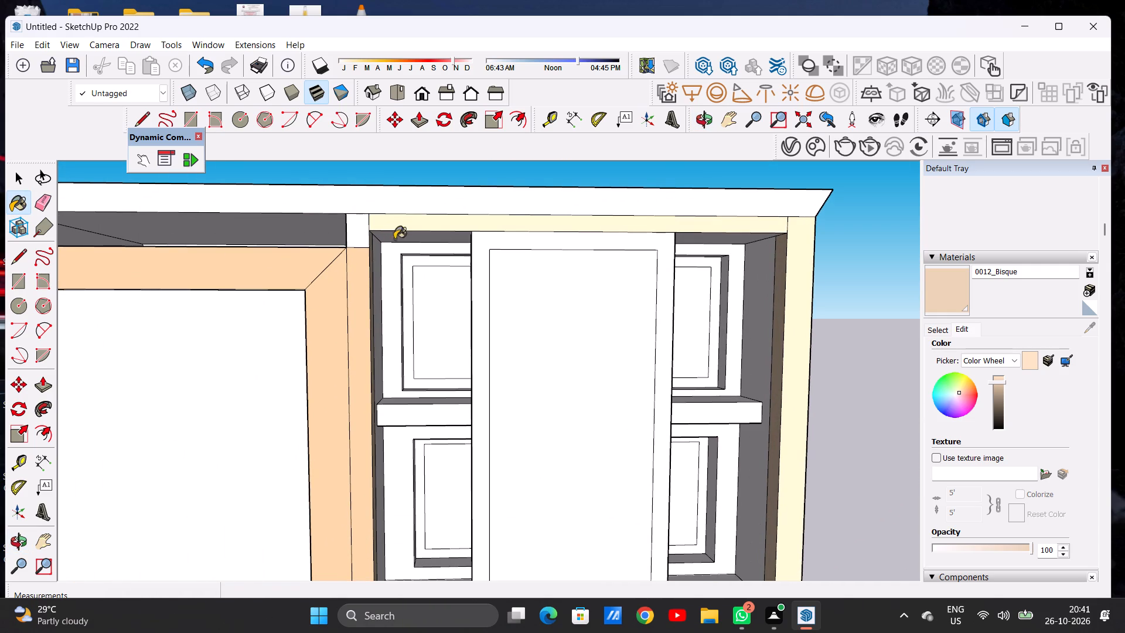
Paint the underside strip of the top beam over the right bay with 0012_Bisque.
middle_click_drag(442, 272, 435, 229)
scroll(421, 230, "up", 4)
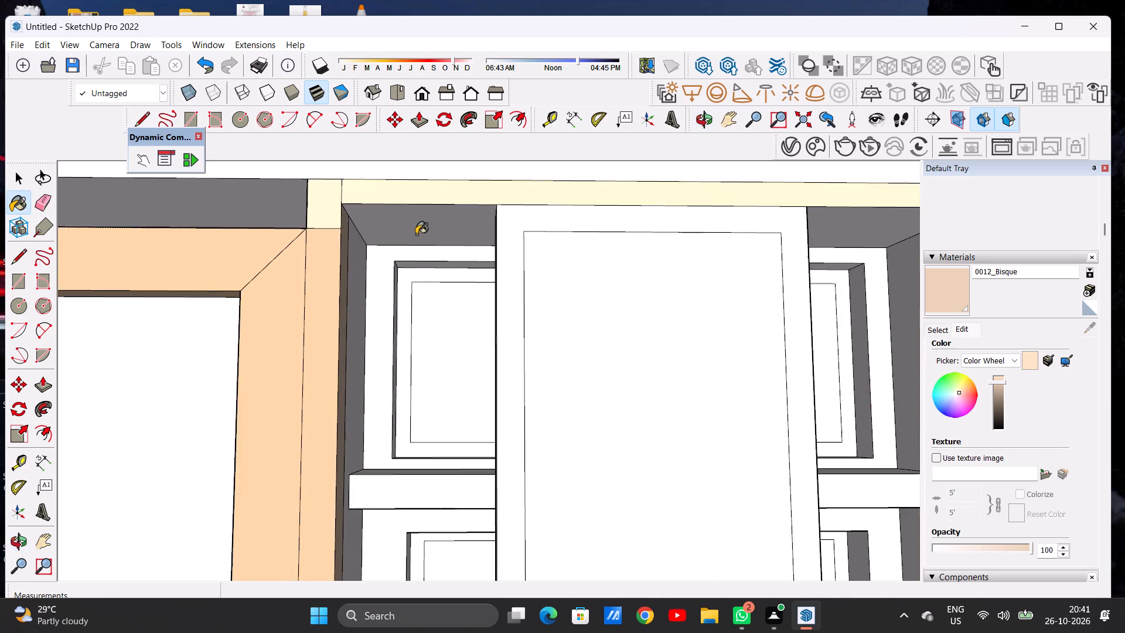
middle_click_drag(411, 241, 304, 305)
scroll(305, 296, "up", 4)
scroll(335, 272, "down", 9)
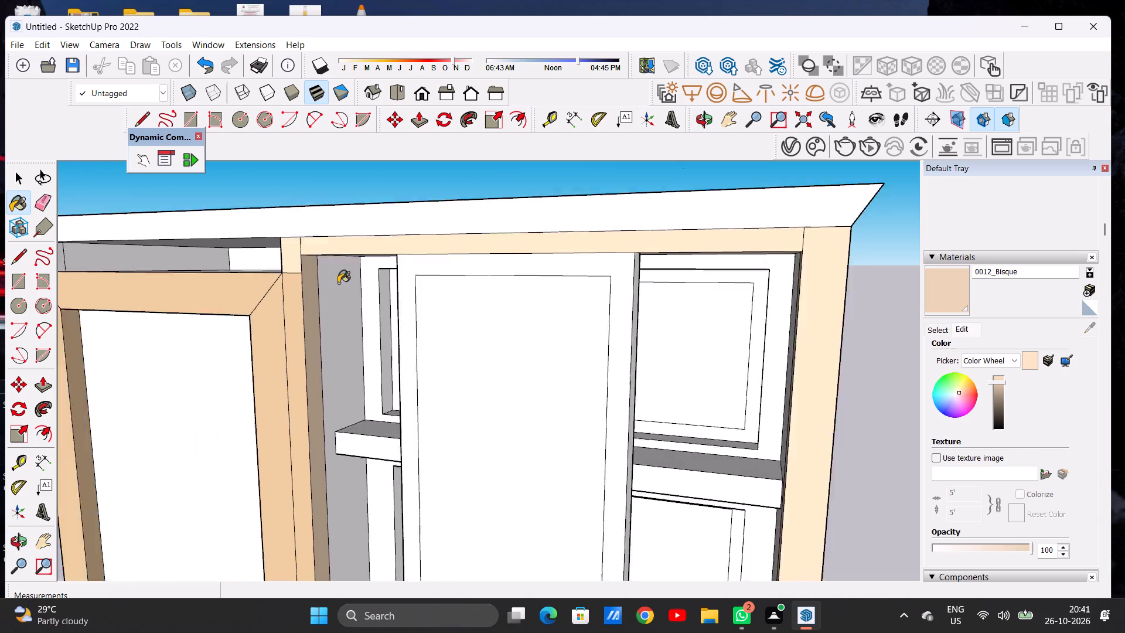
scroll(338, 283, "down", 2)
middle_click_drag(335, 312, 444, 241)
scroll(395, 261, "up", 4)
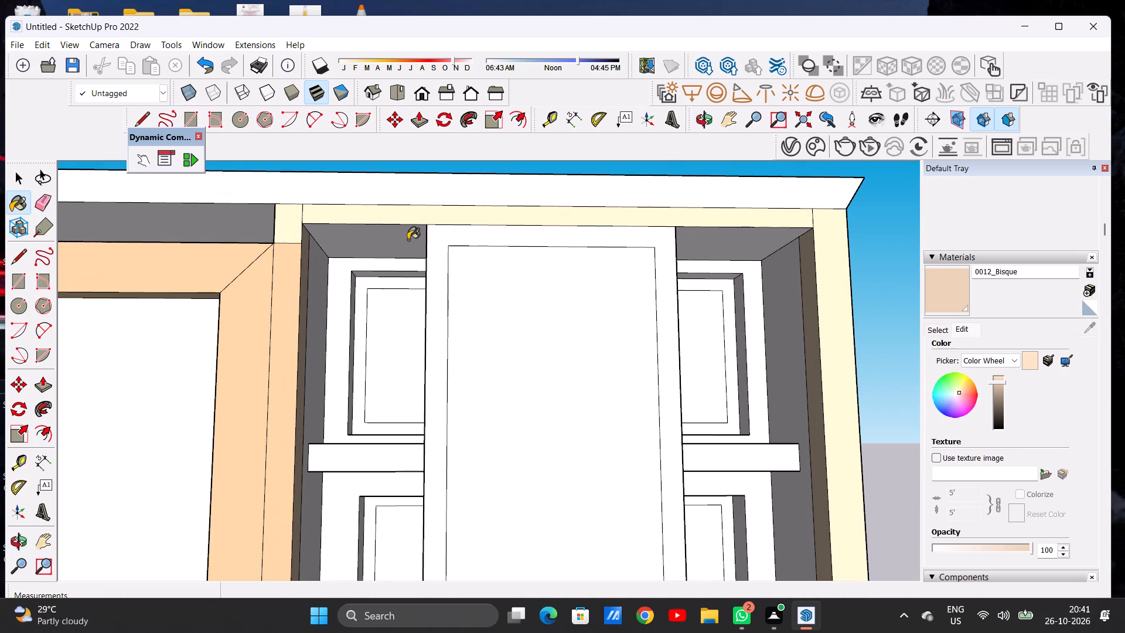
left_click(408, 239)
Push/Pull the border frame of the tall central panel outward by about 3 3/8".
scroll(386, 287, "down", 11)
middle_click_drag(434, 299, 428, 333)
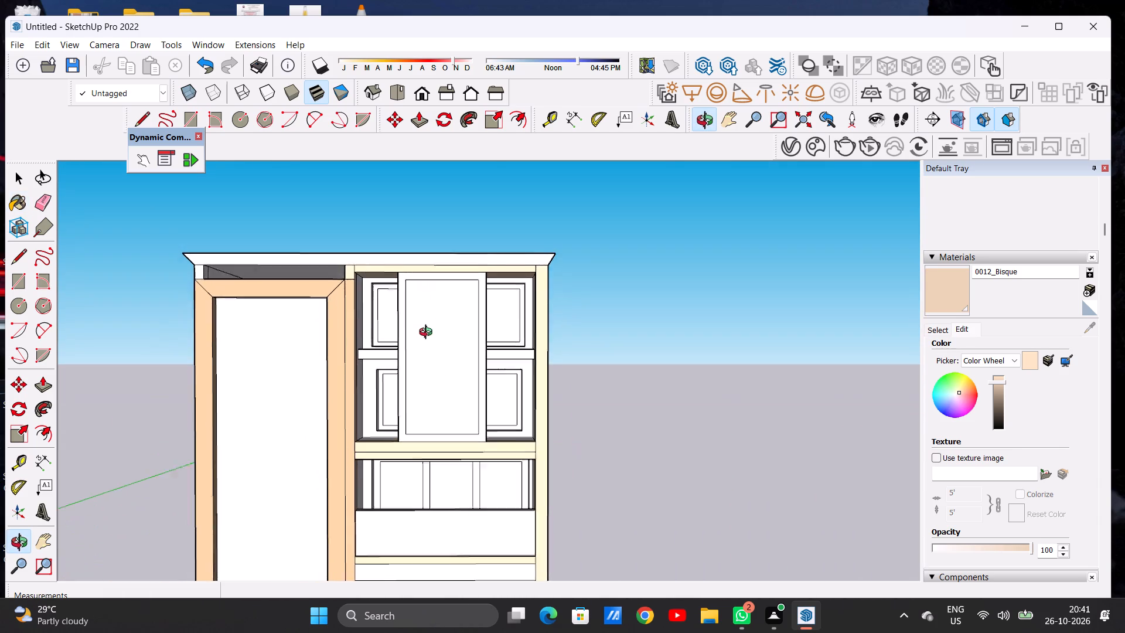
middle_click_drag(428, 333, 425, 346)
scroll(452, 307, "down", 7)
middle_click_drag(482, 343, 475, 335)
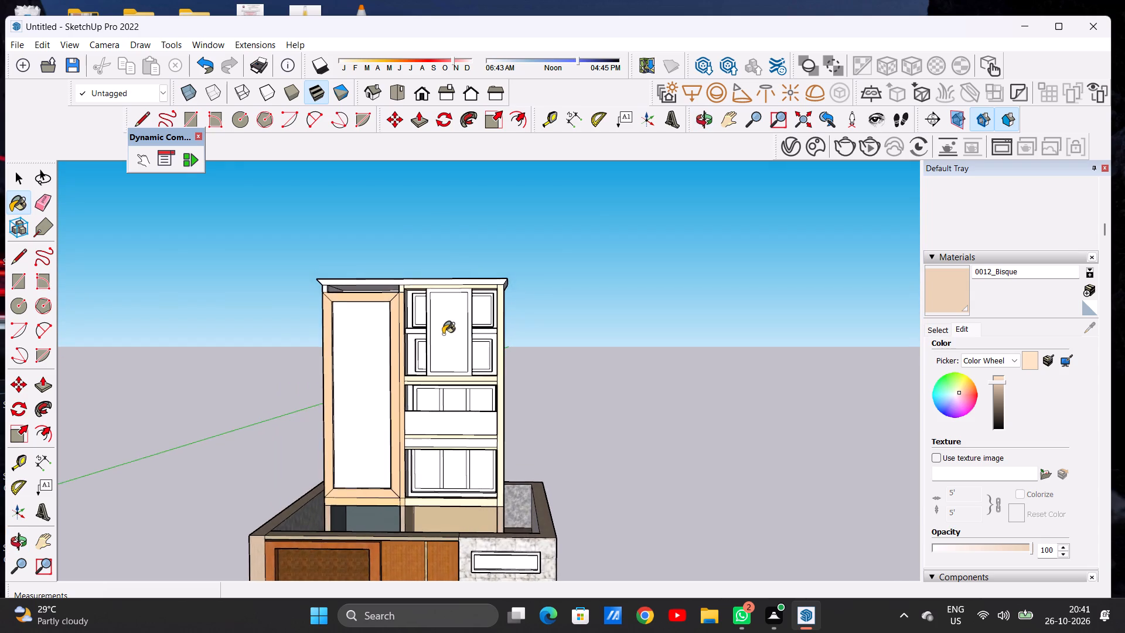
scroll(440, 329, "up", 7)
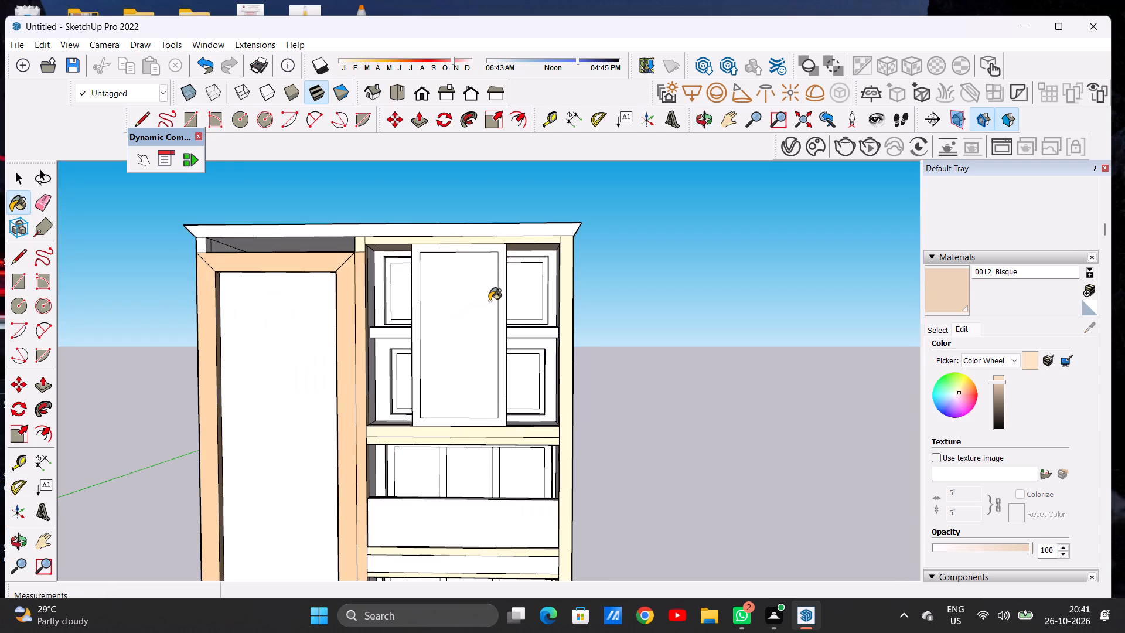
scroll(487, 300, "down", 4)
scroll(491, 254, "up", 6)
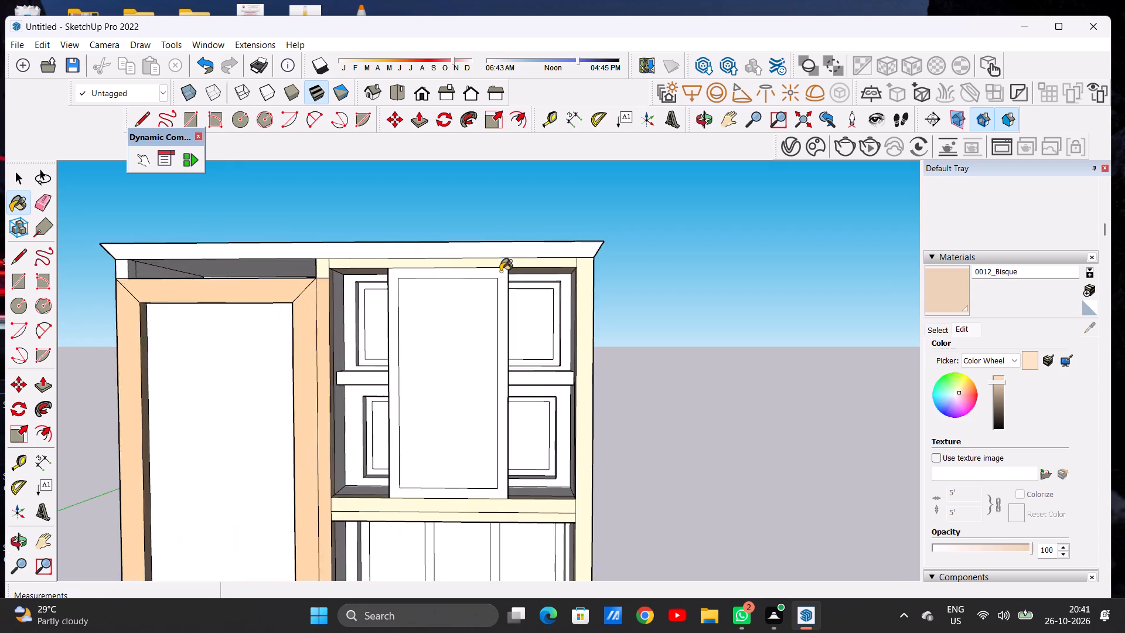
scroll(500, 271, "up", 5)
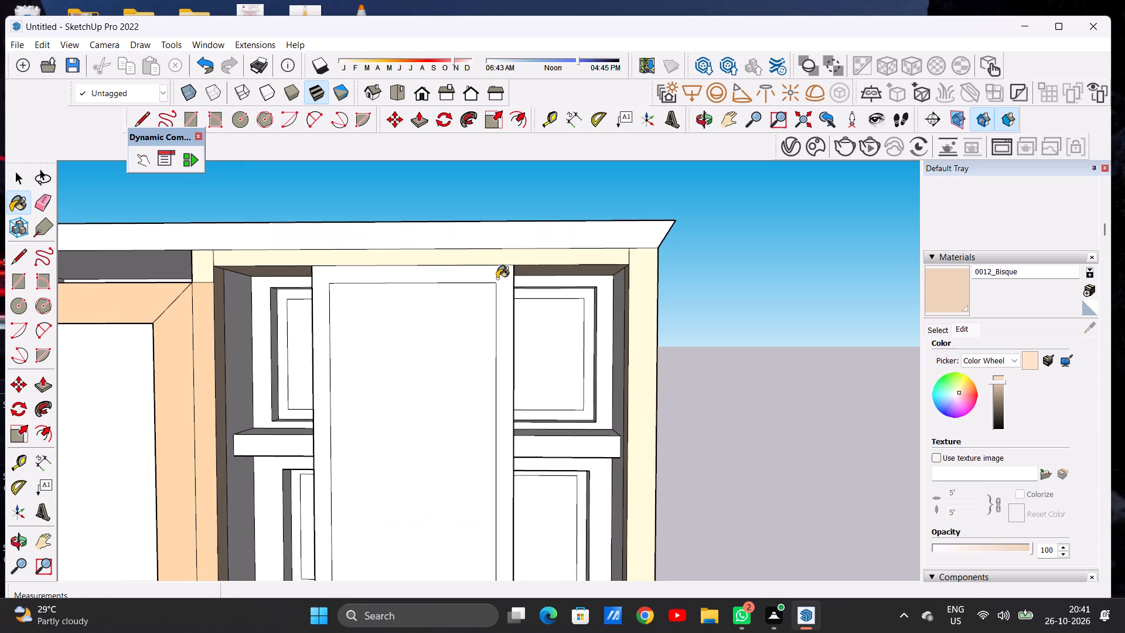
key("space")
middle_click_drag(536, 288, 412, 365)
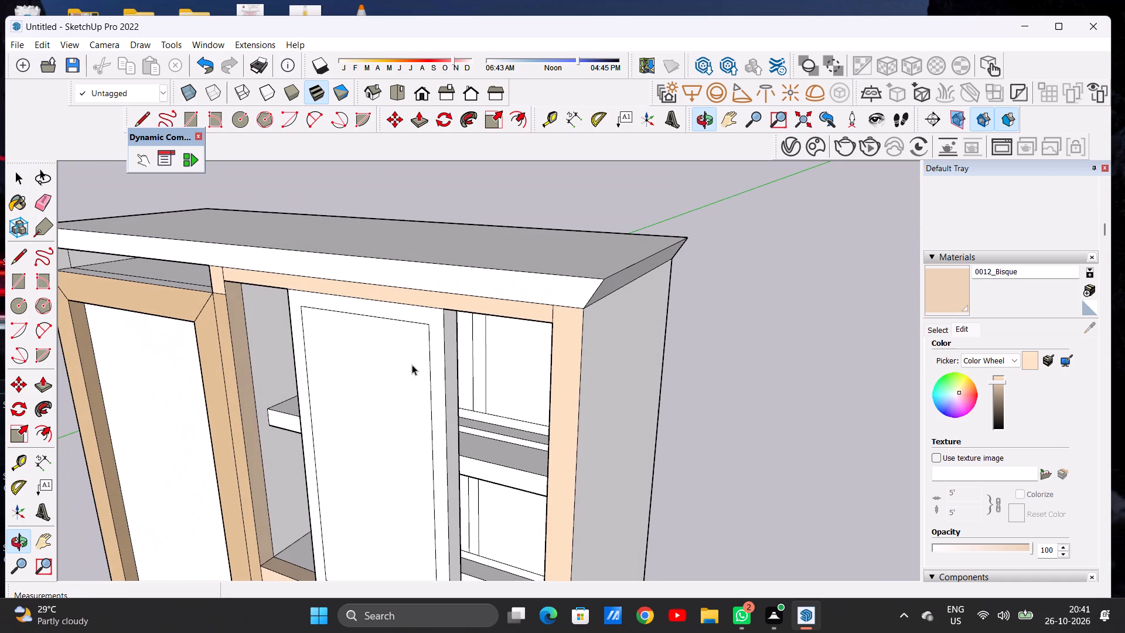
key("p")
scroll(434, 328, "up", 6)
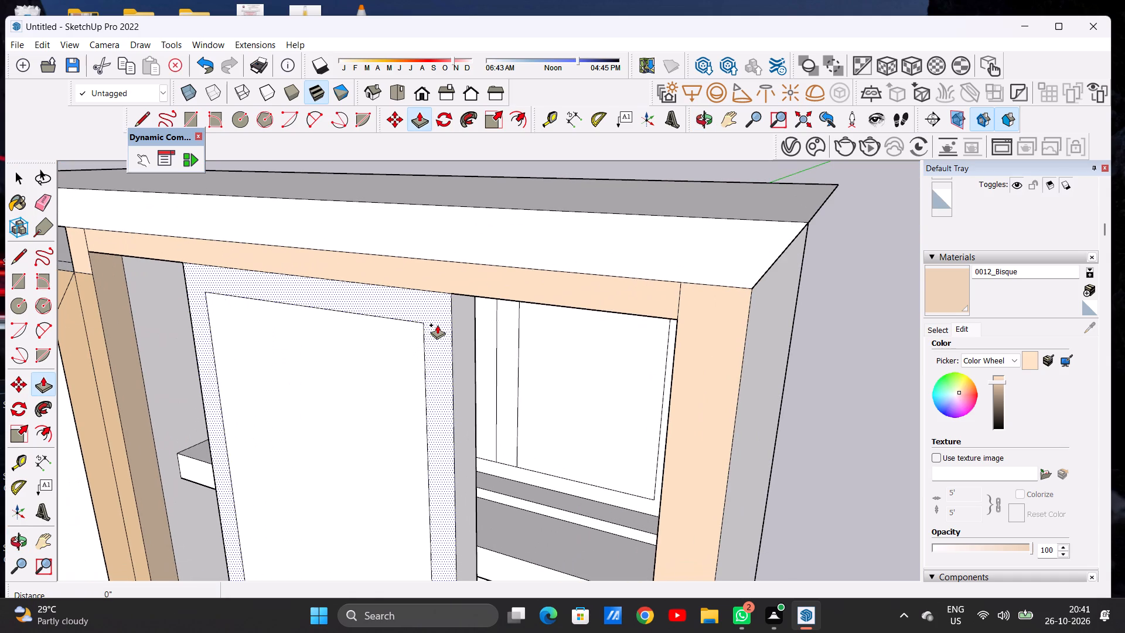
left_click(437, 325)
left_click(427, 326)
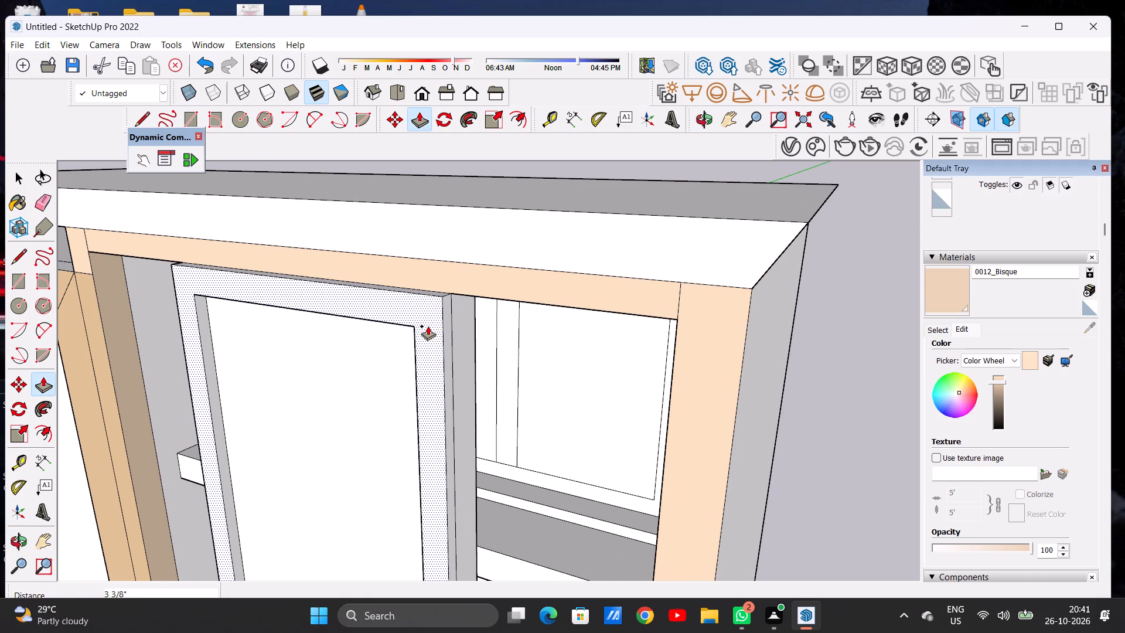
key("space")
scroll(490, 285, "down", 7)
middle_click_drag(456, 312, 492, 308)
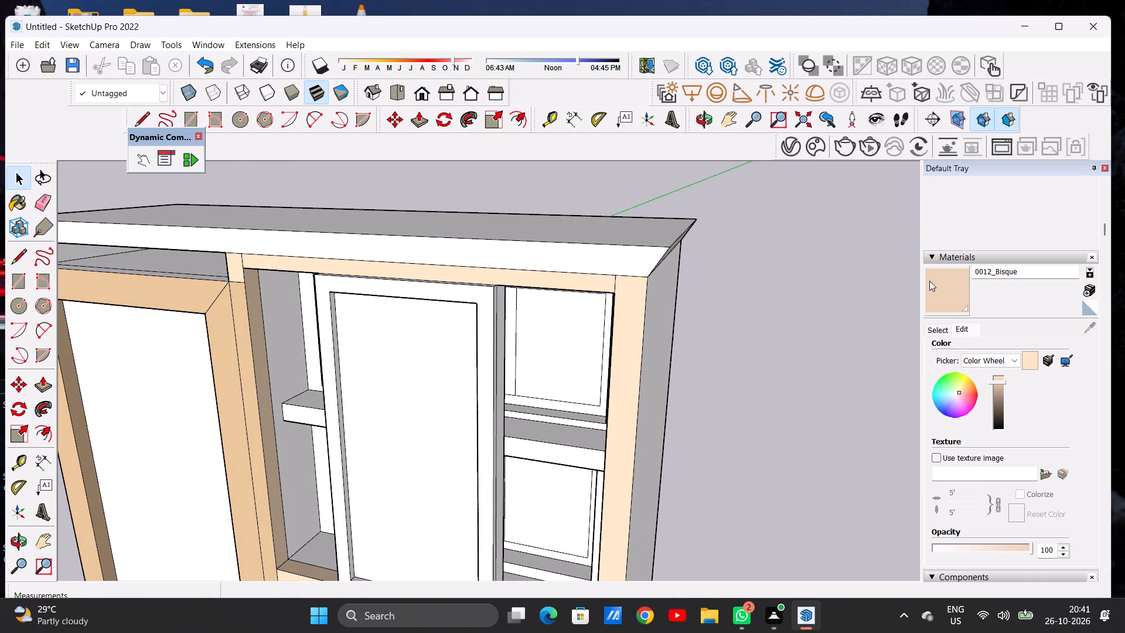
Paint the front and outer side faces of the tall central panel's border frame with 0012_Bisque.
left_click(945, 283)
scroll(530, 298, "up", 7)
left_click(429, 299)
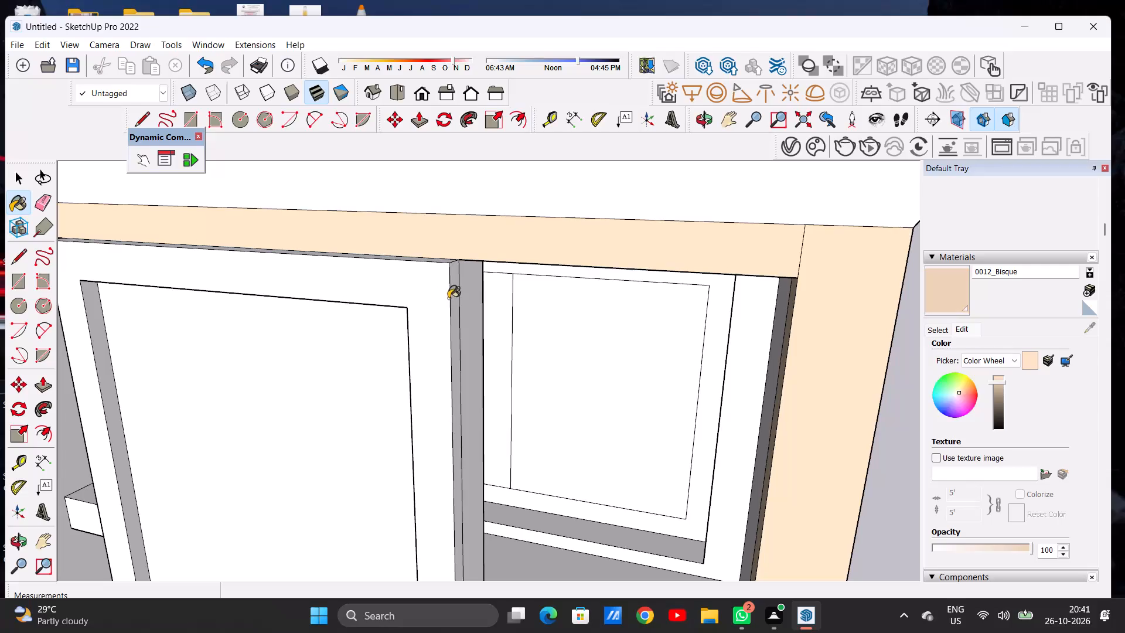
left_click(451, 297)
left_click(461, 294)
scroll(476, 286, "down", 6)
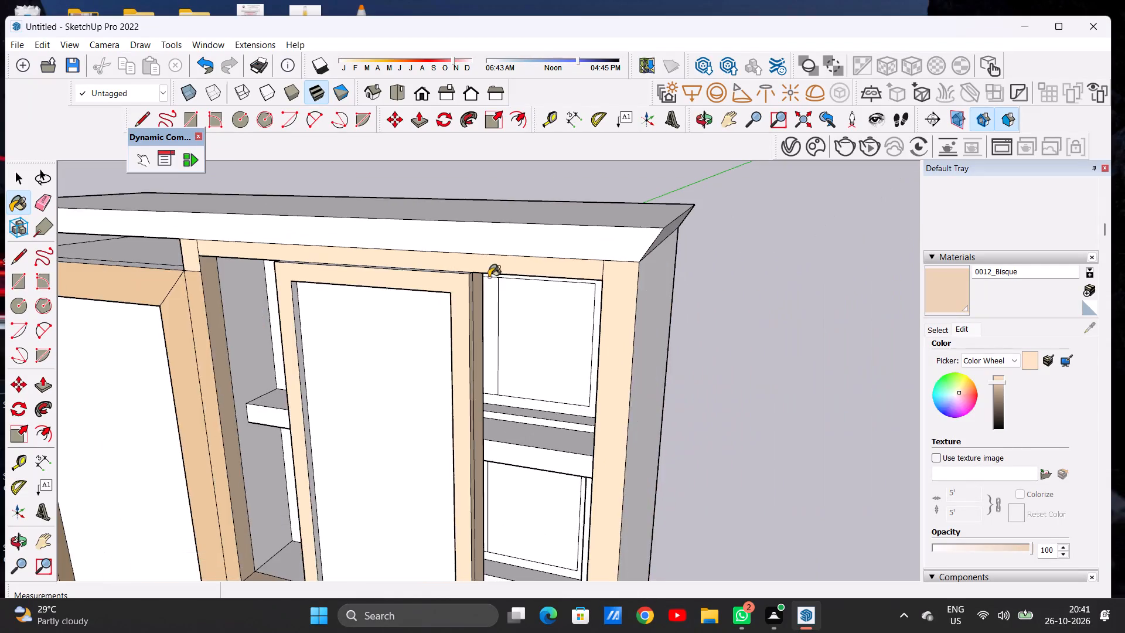
scroll(489, 277, "down", 6)
middle_click_drag(360, 300, 673, 299)
scroll(481, 329, "up", 8)
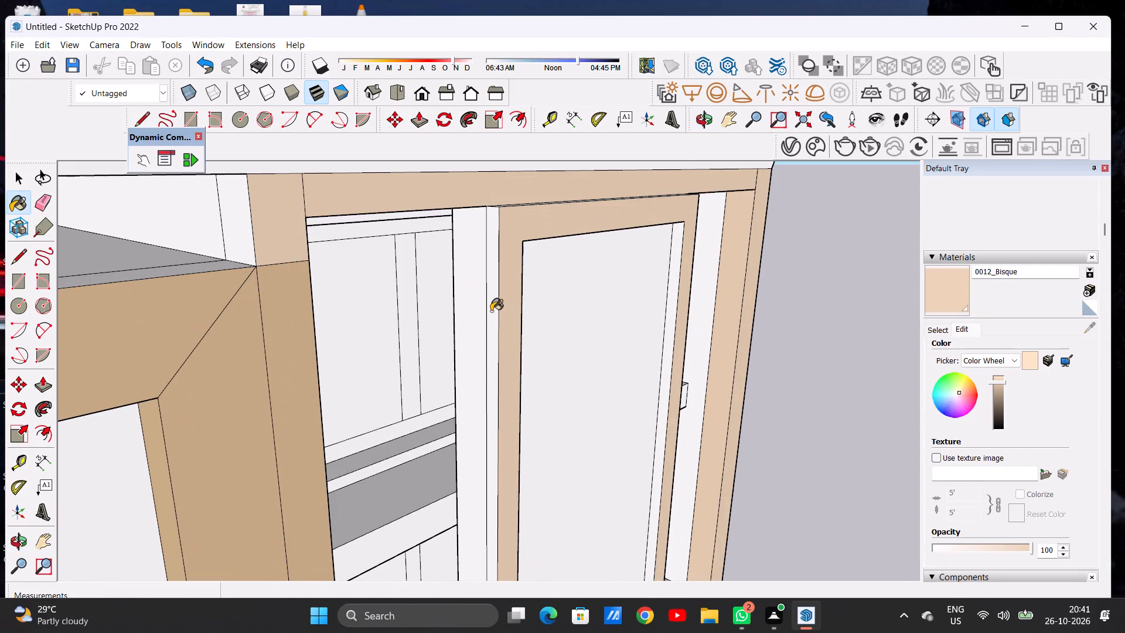
left_click(491, 308)
left_click(473, 308)
Paint the remaining inner edge faces of the tall central panel's border frame with 0012_Bisque.
scroll(459, 269, "down", 16)
middle_click_drag(496, 298, 197, 309)
scroll(411, 274, "up", 7)
middle_click_drag(465, 273, 411, 274)
scroll(448, 274, "up", 2)
scroll(448, 274, "down", 1)
scroll(448, 274, "up", 10)
left_click(420, 278)
scroll(424, 273, "down", 14)
scroll(428, 267, "up", 1)
scroll(429, 267, "down", 1)
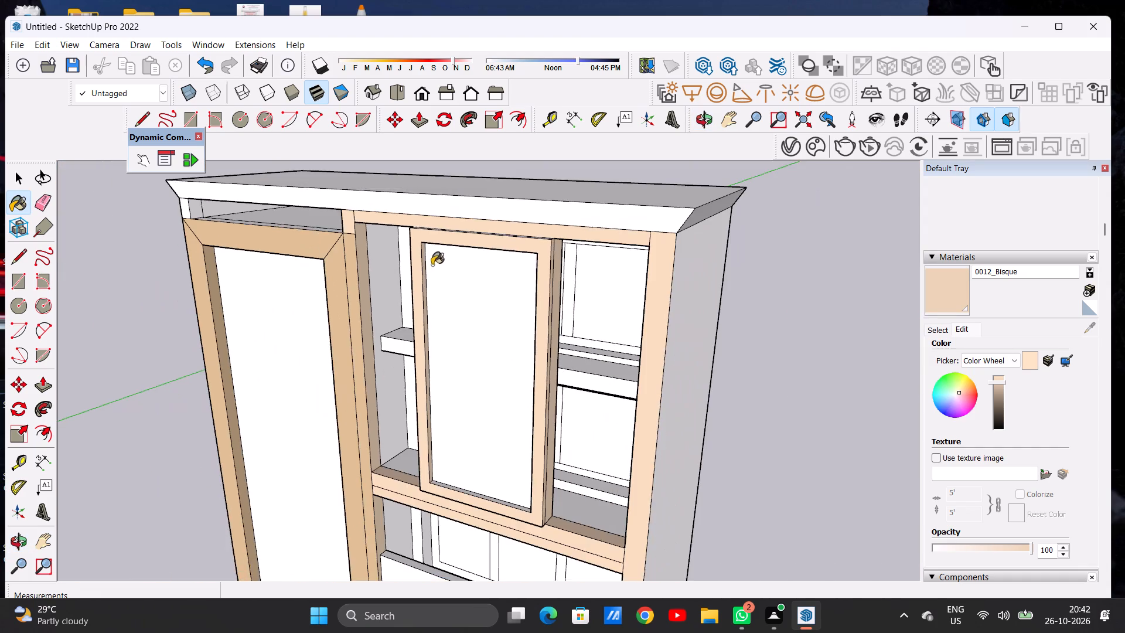
scroll(435, 423, "up", 17)
scroll(445, 533, "down", 1)
scroll(445, 533, "up", 3)
left_click(445, 531)
scroll(424, 473, "down", 1)
scroll(424, 473, "up", 1)
scroll(424, 473, "down", 20)
scroll(424, 473, "down", 5)
middle_click_drag(417, 467, 678, 359)
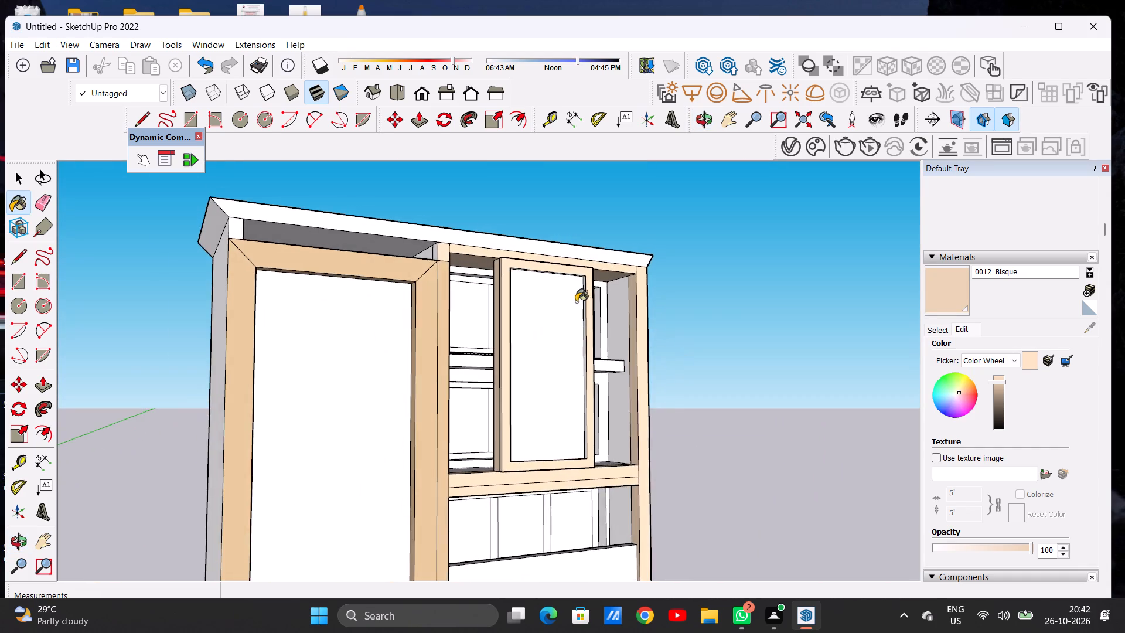
scroll(574, 298, "up", 15)
left_click(601, 270)
scroll(510, 338, "down", 8)
scroll(499, 360, "up", 1)
middle_click_drag(475, 346, 463, 337)
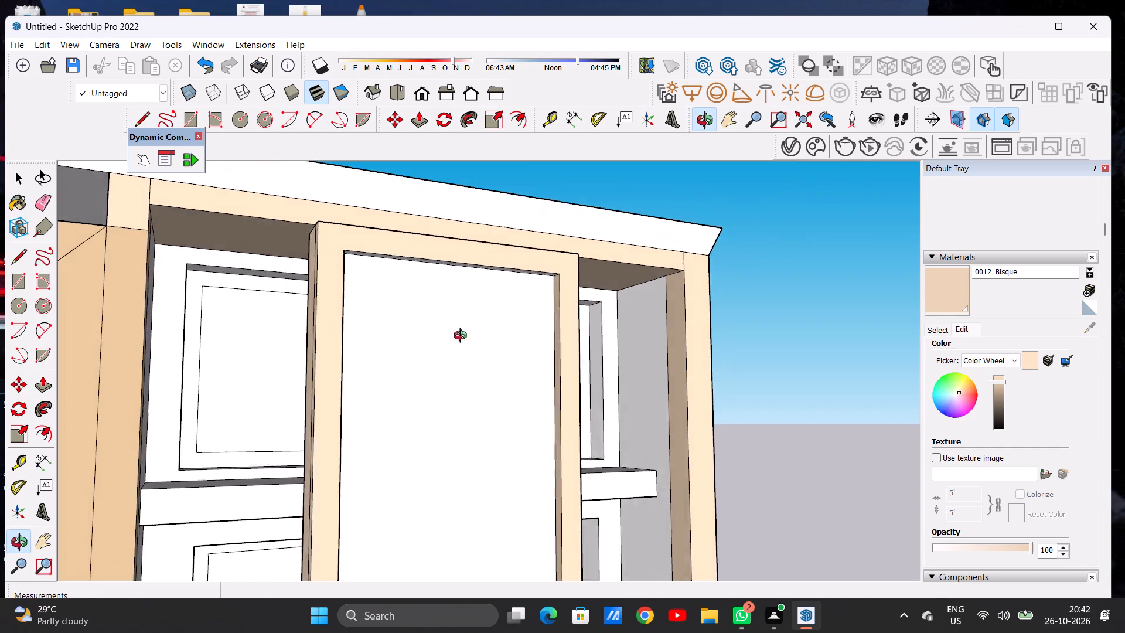
middle_click_drag(463, 337, 387, 239)
scroll(416, 245, "up", 7)
left_click(436, 228)
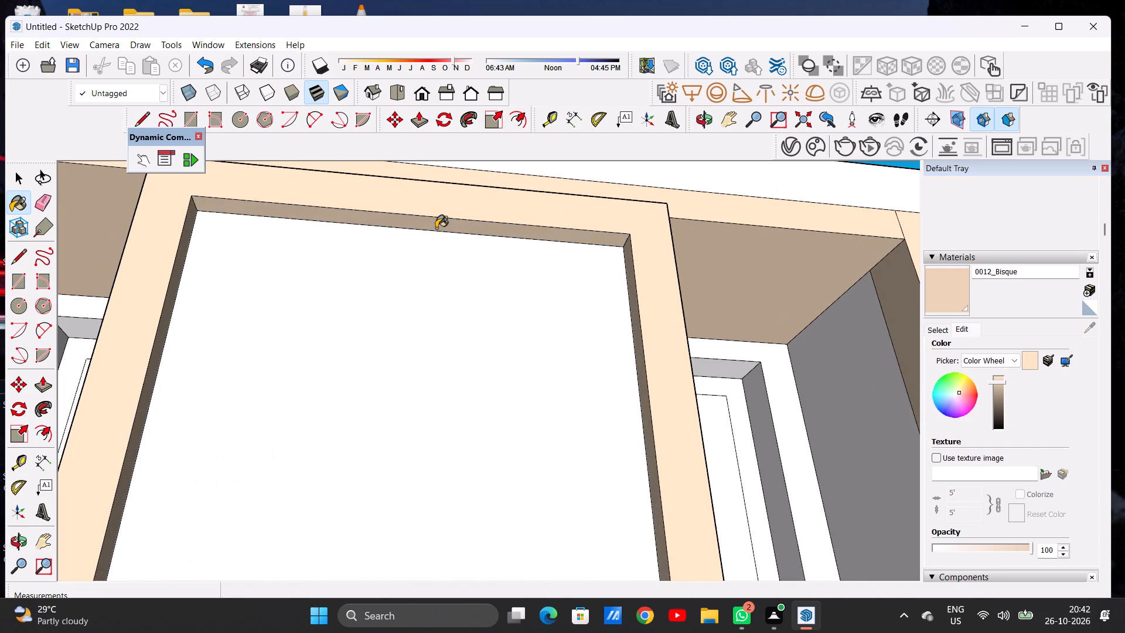
key("space")
Paint the recessed face of the tall central panel with Translucent Glass Safety from the Glass and Mirrors collection.
scroll(470, 313, "down", 20)
middle_click_drag(466, 300, 466, 315)
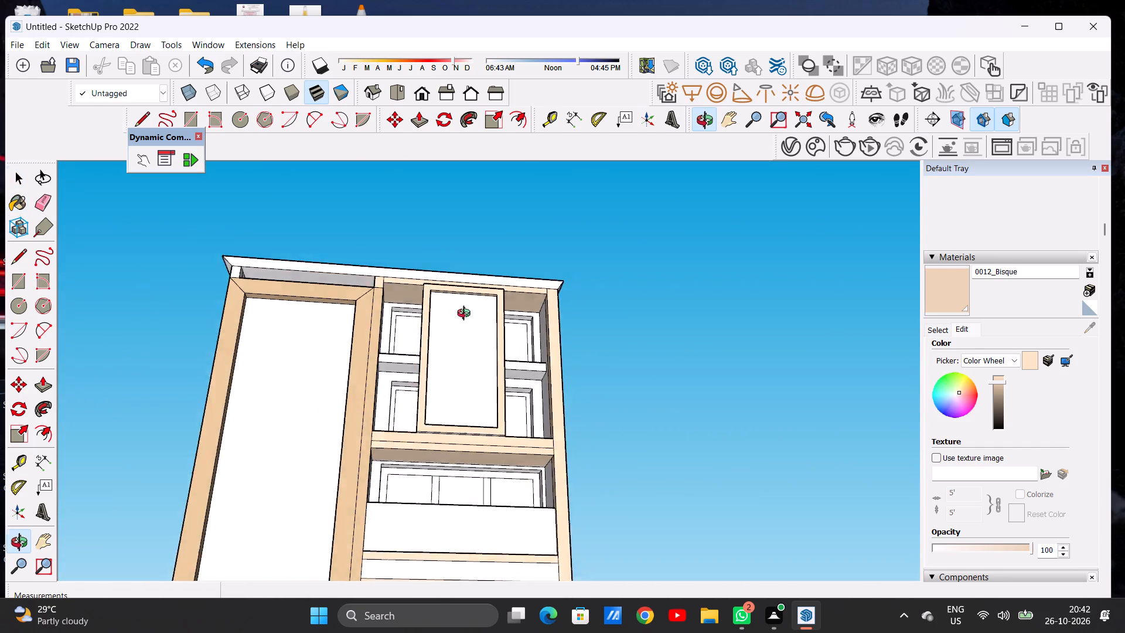
middle_click_drag(466, 315, 424, 467)
scroll(469, 342, "down", 7)
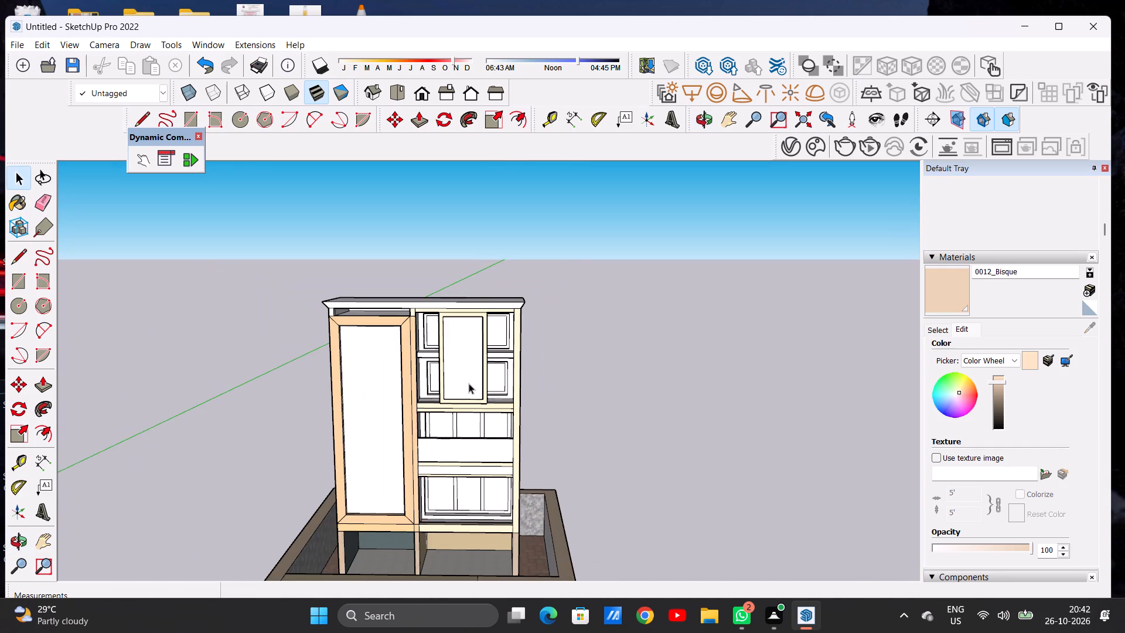
scroll(469, 383, "up", 7)
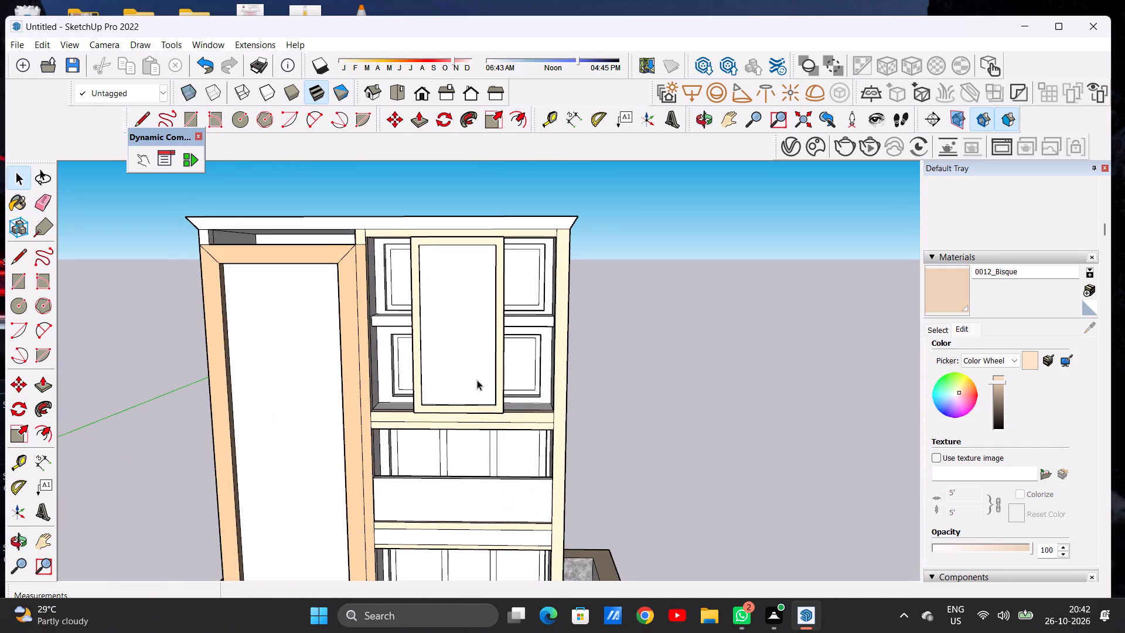
scroll(481, 375, "up", 1)
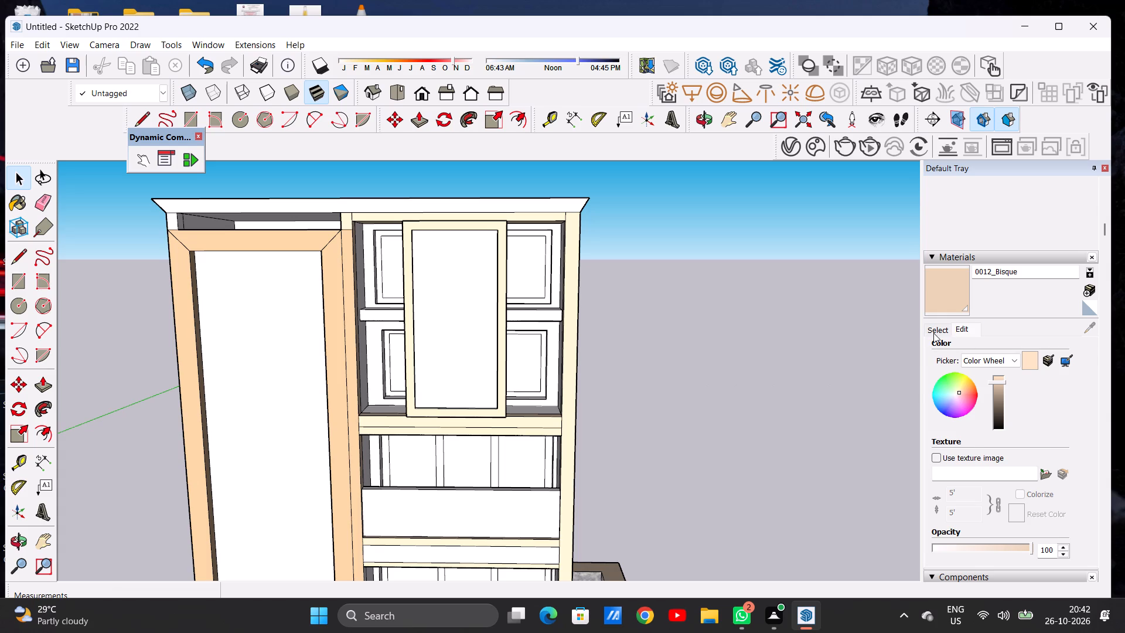
left_click(933, 333)
left_click(986, 353)
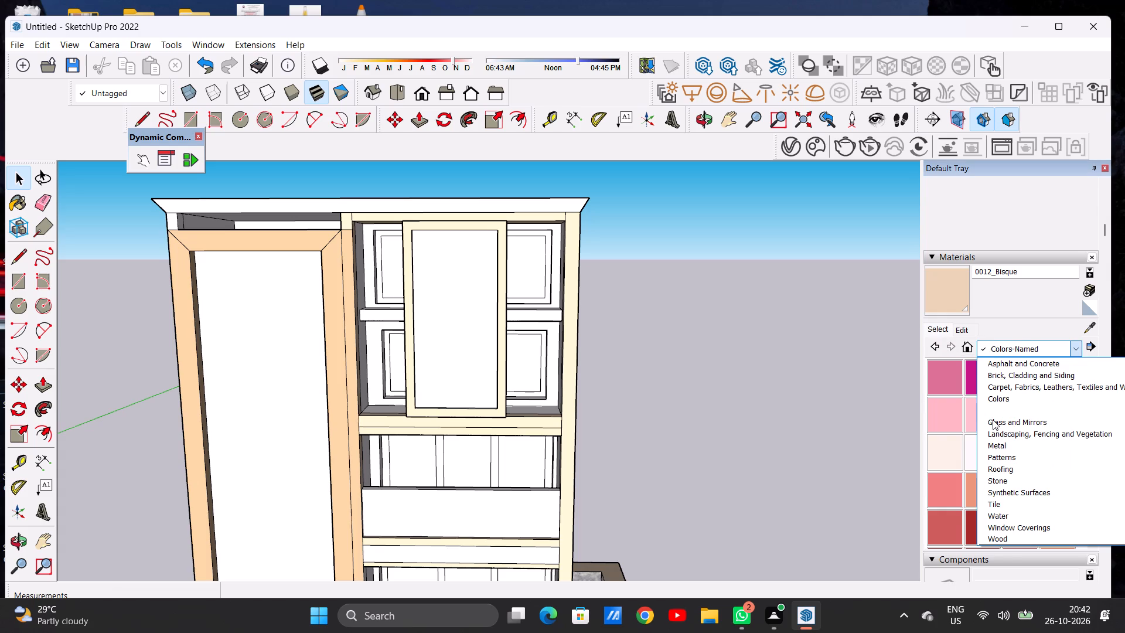
left_click(993, 420)
scroll(974, 403, "down", 1)
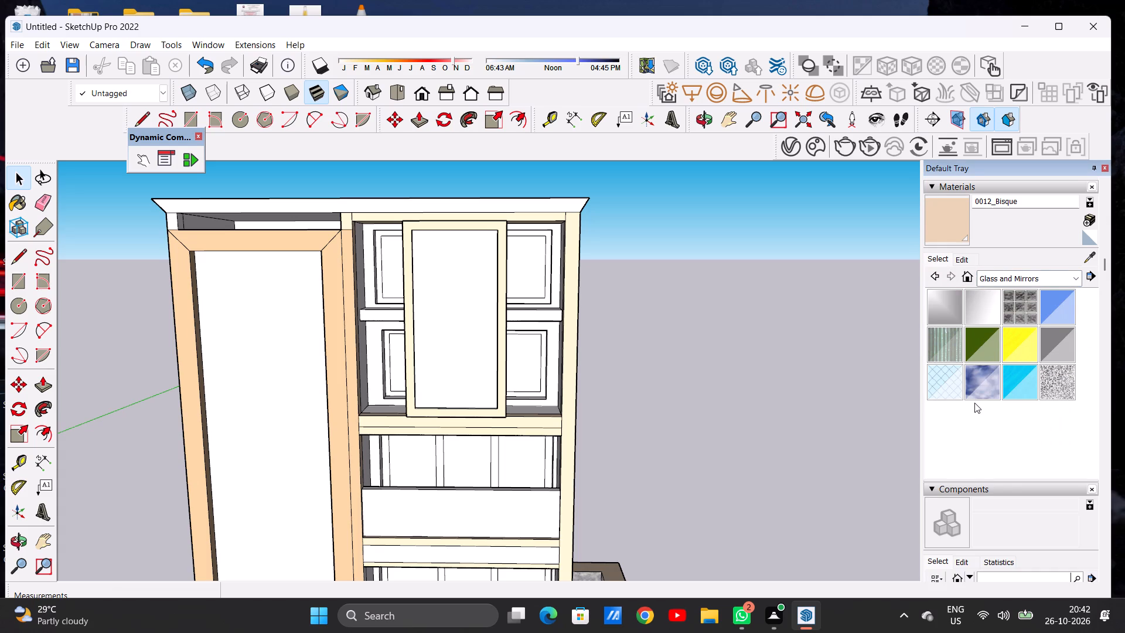
left_click(946, 379)
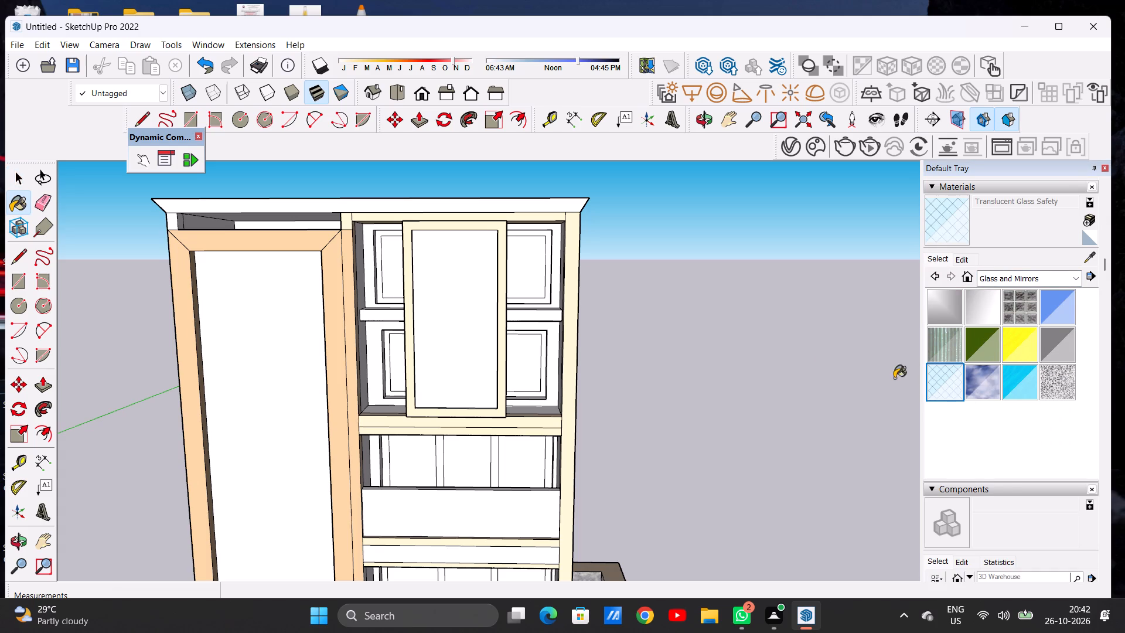
scroll(483, 366, "up", 4)
left_click(483, 366)
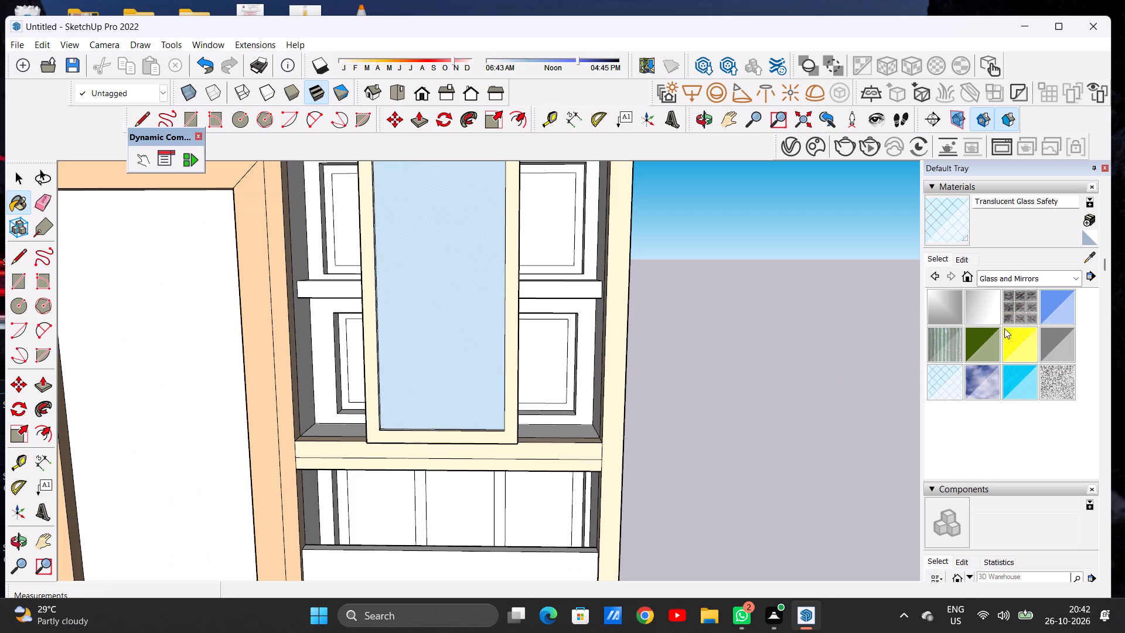
Recolor the Translucent Glass Safety material to a warm orange tone at near-full brightness.
left_click(962, 263)
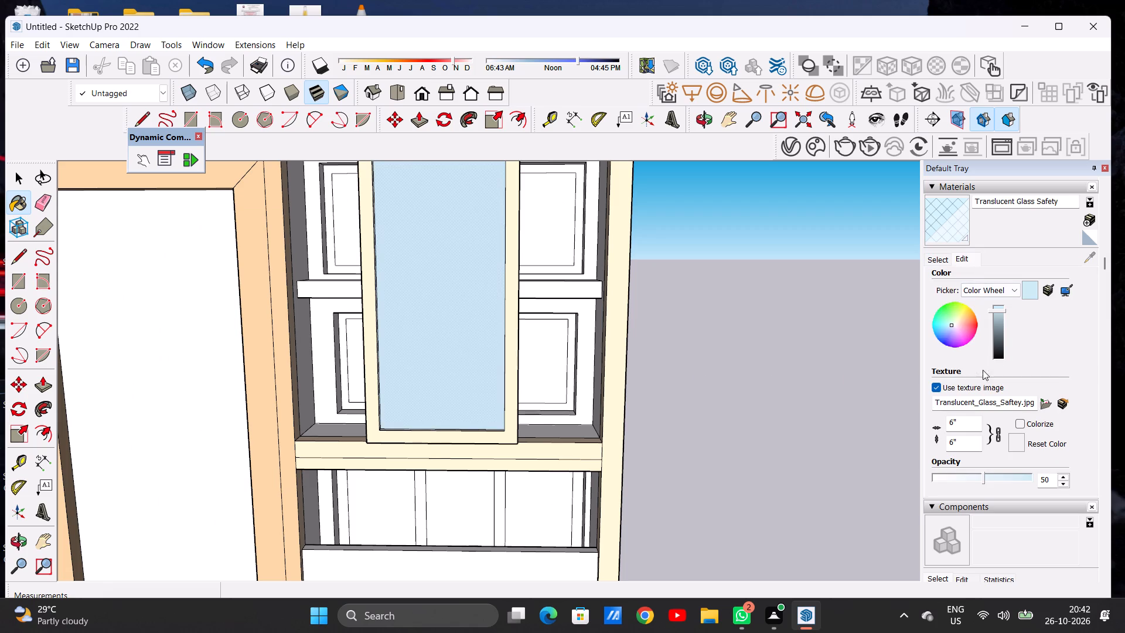
left_click(964, 315)
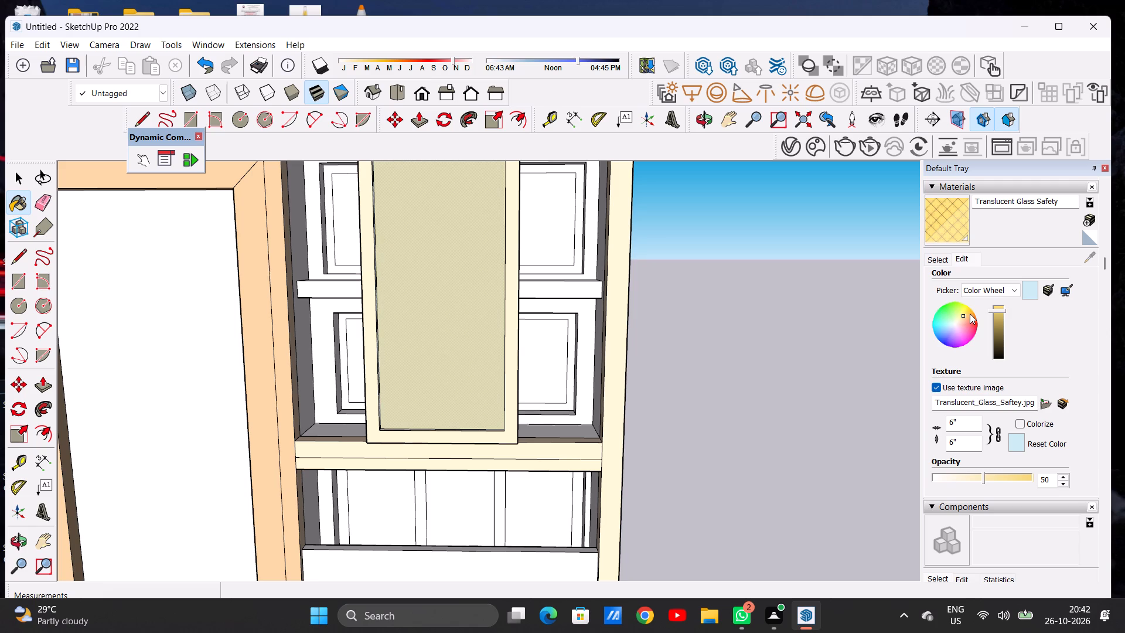
left_click(970, 314)
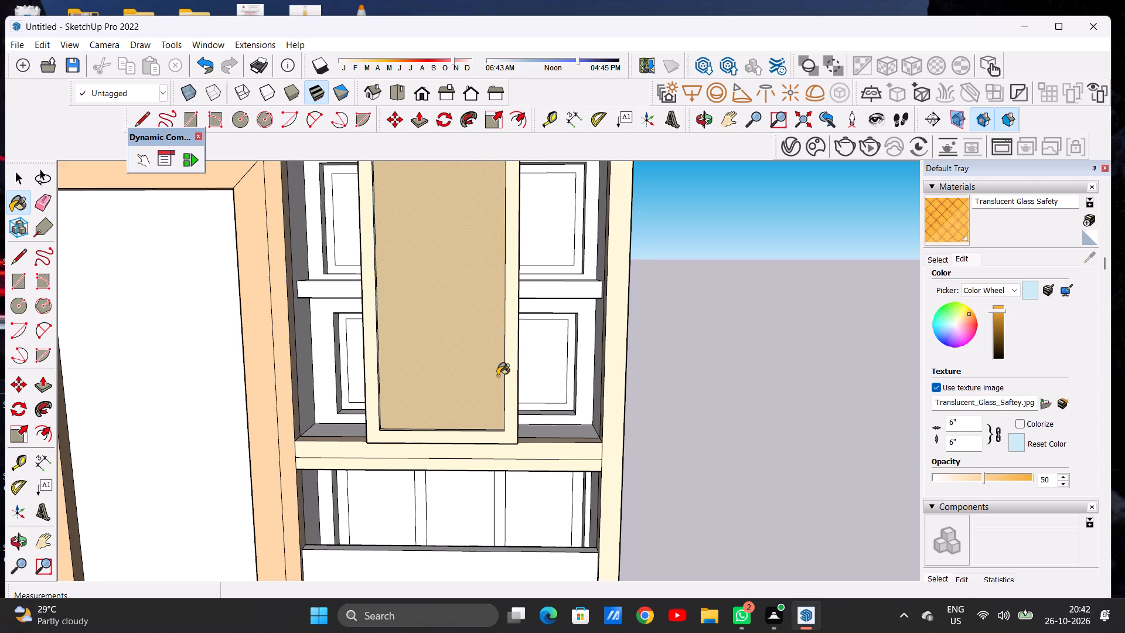
scroll(487, 377, "up", 3)
scroll(487, 377, "down", 1)
scroll(487, 377, "up", 8)
scroll(479, 378, "down", 1)
scroll(479, 378, "up", 11)
scroll(478, 378, "down", 1)
scroll(479, 378, "up", 1)
scroll(479, 379, "down", 5)
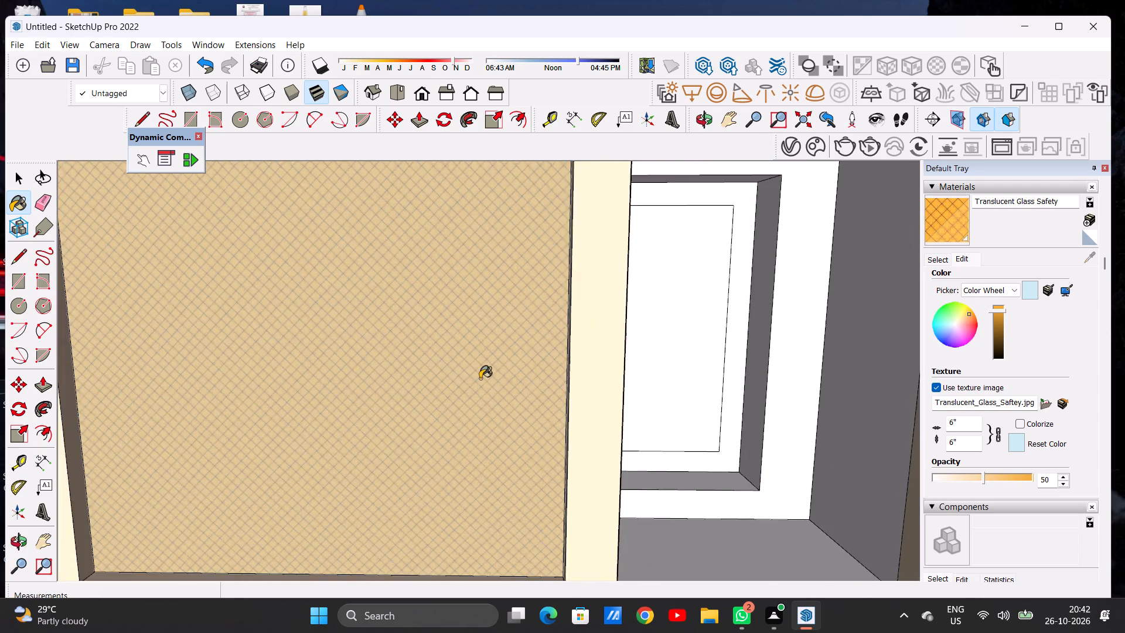
scroll(480, 379, "down", 13)
scroll(488, 383, "up", 1)
scroll(489, 383, "down", 10)
scroll(540, 376, "up", 1)
scroll(540, 376, "down", 9)
scroll(516, 355, "up", 6)
scroll(516, 354, "down", 1)
scroll(516, 354, "up", 8)
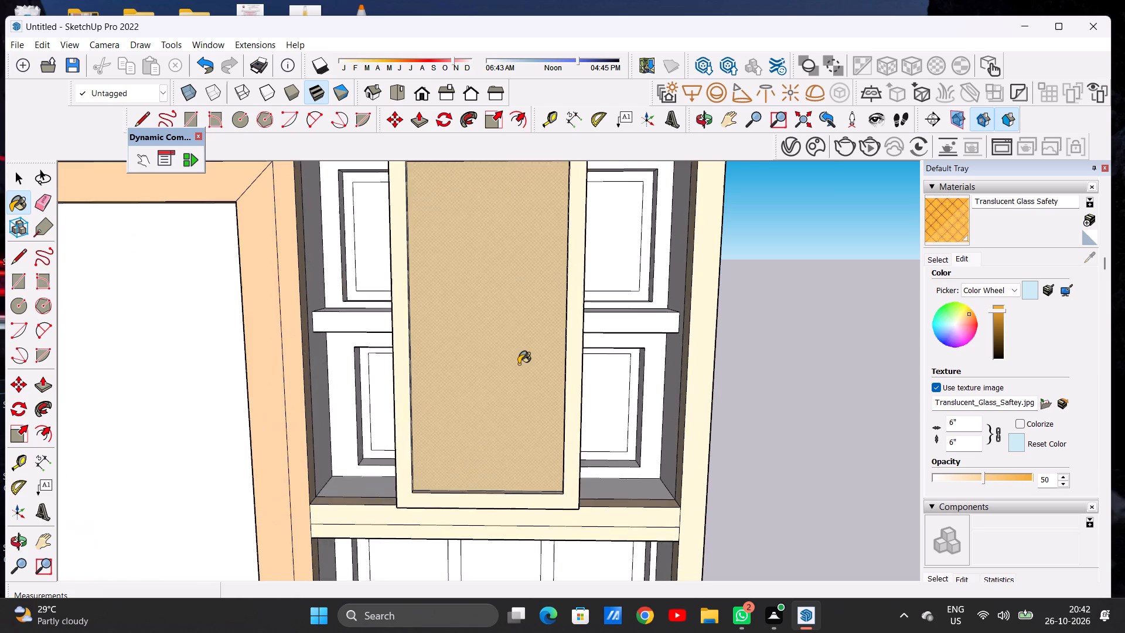
scroll(519, 364, "up", 6)
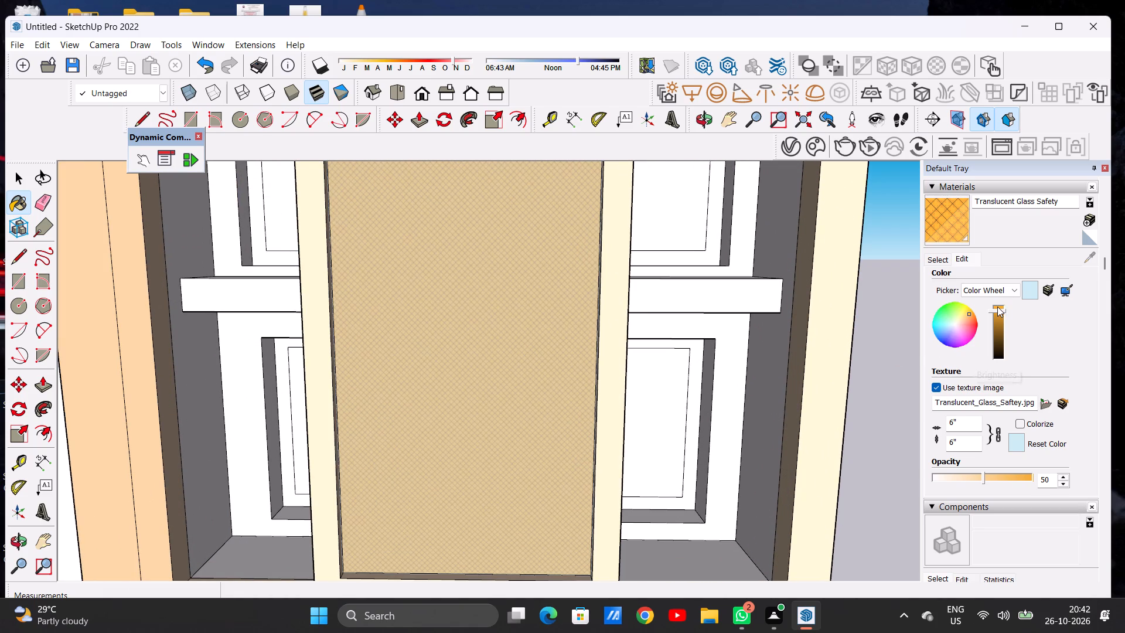
left_click(997, 307)
scroll(500, 443, "down", 7)
scroll(525, 431, "up", 2)
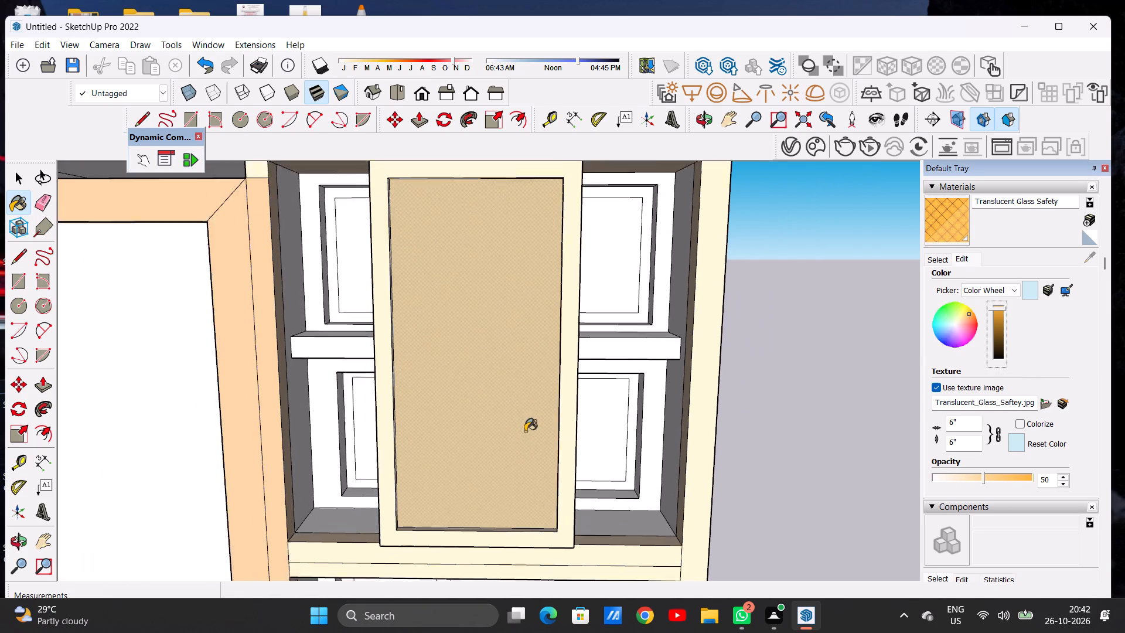
scroll(525, 431, "up", 3)
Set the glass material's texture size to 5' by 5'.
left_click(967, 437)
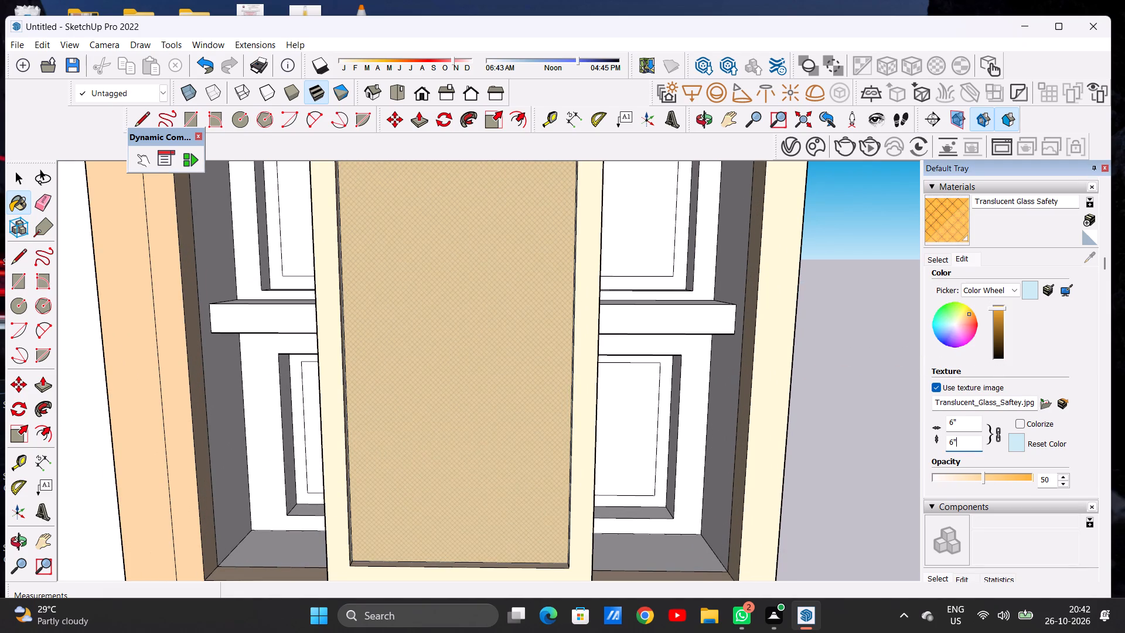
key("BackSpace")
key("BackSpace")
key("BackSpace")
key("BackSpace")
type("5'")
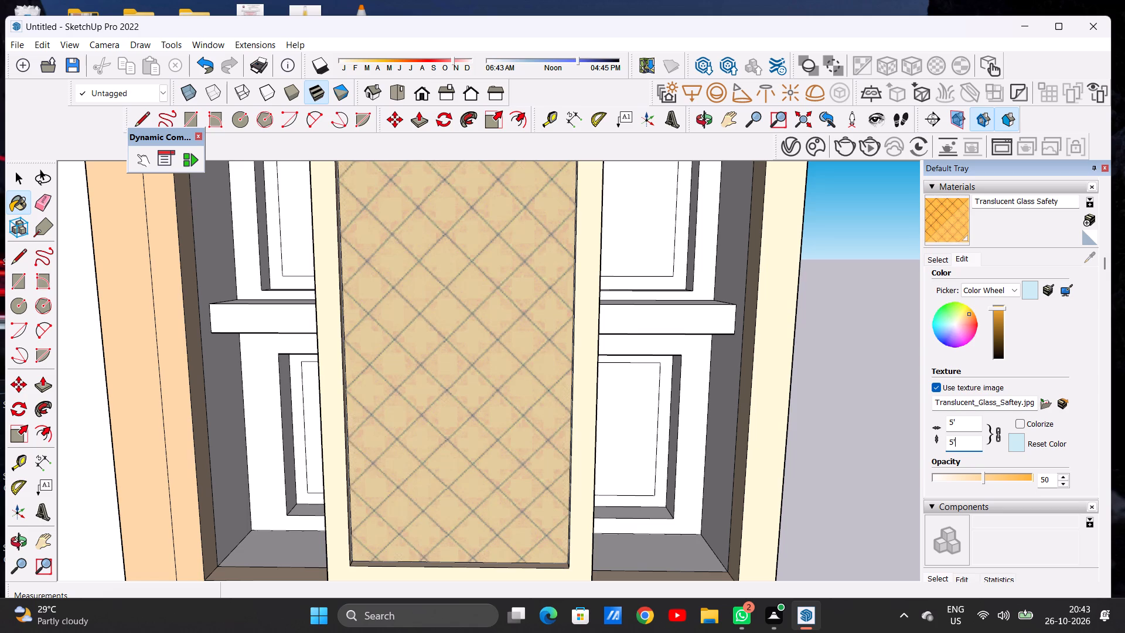
Set the glass material's texture size to 3' by 3'.
key("BackSpace")
key("BackSpace")
key("BackSpace")
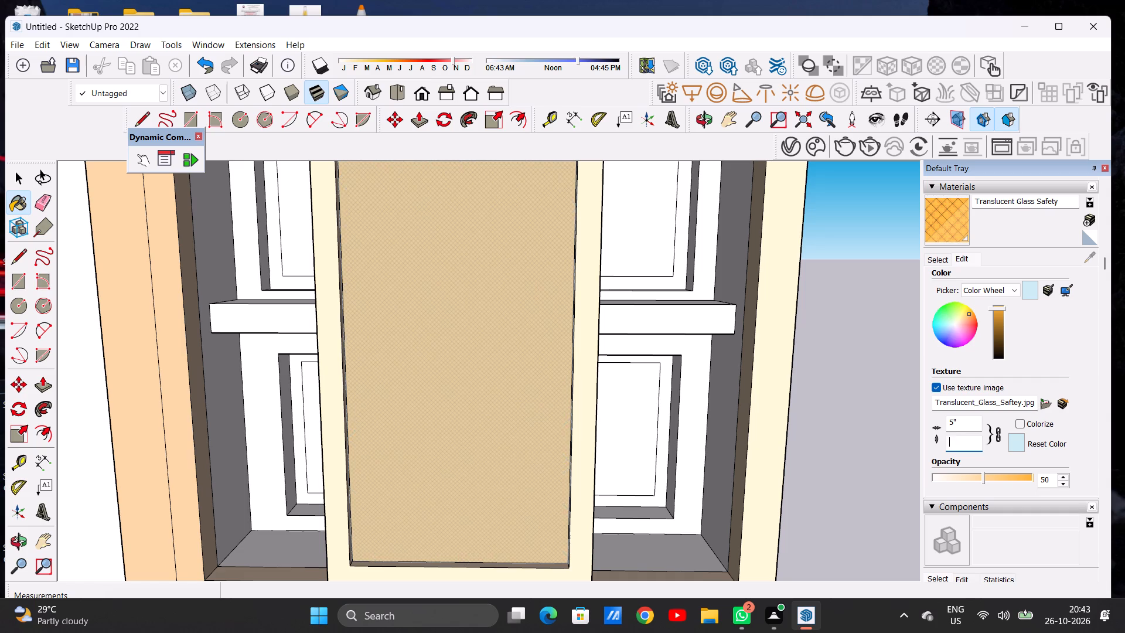
key("BackSpace")
type("3'")
key("Return")
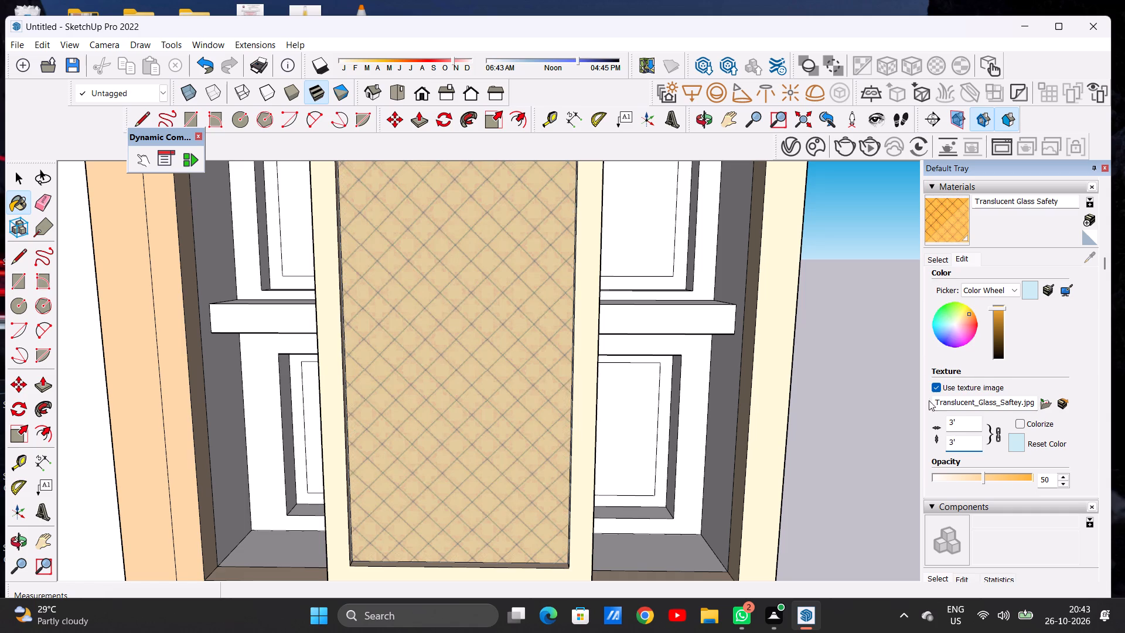
scroll(480, 362, "down", 14)
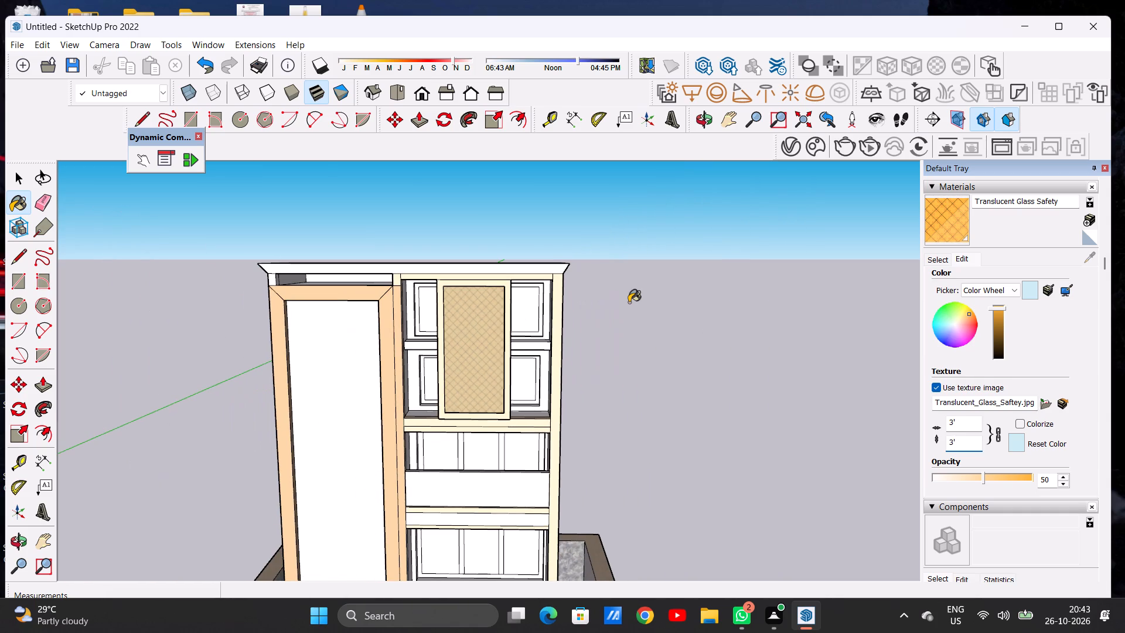
left_click(628, 302)
key("space")
Examine the patterned central panel, its frame and the surrounding facade from several angles and distances.
scroll(492, 366, "up", 6)
middle_click_drag(482, 365, 265, 369)
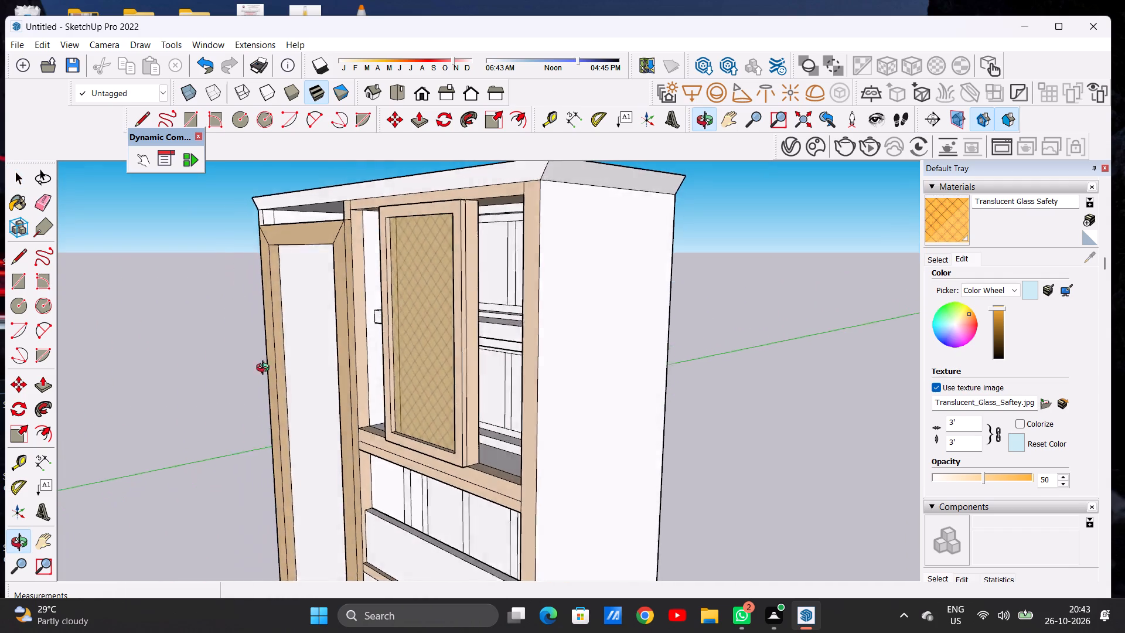
middle_click_drag(265, 369, 499, 346)
scroll(503, 346, "down", 2)
scroll(503, 346, "up", 1)
scroll(504, 346, "down", 3)
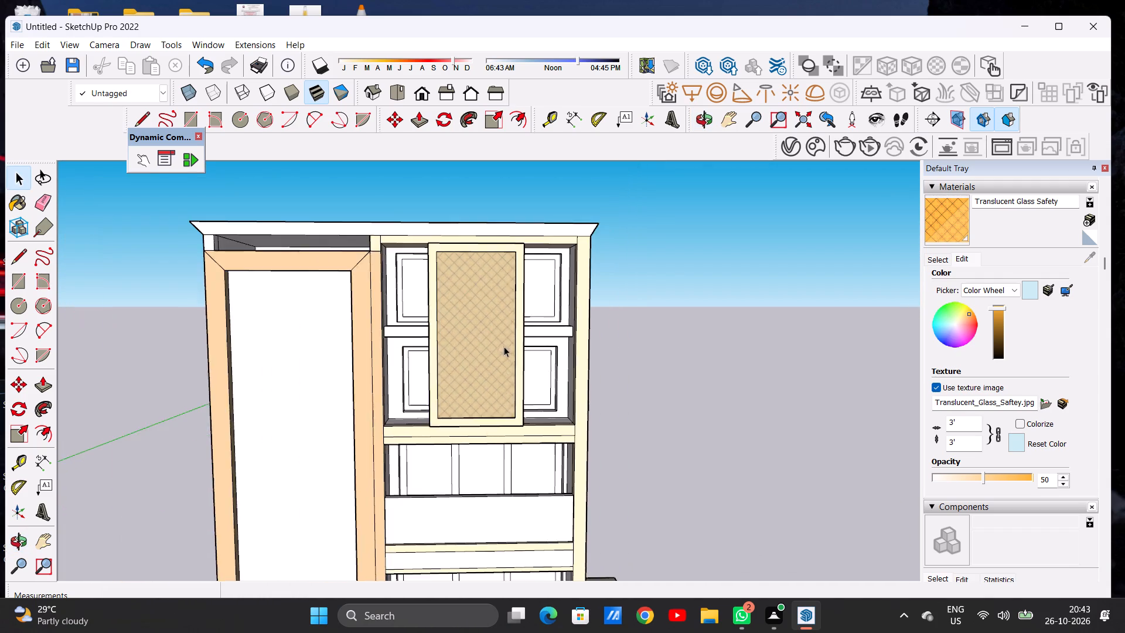
scroll(498, 324, "down", 15)
scroll(502, 353, "up", 12)
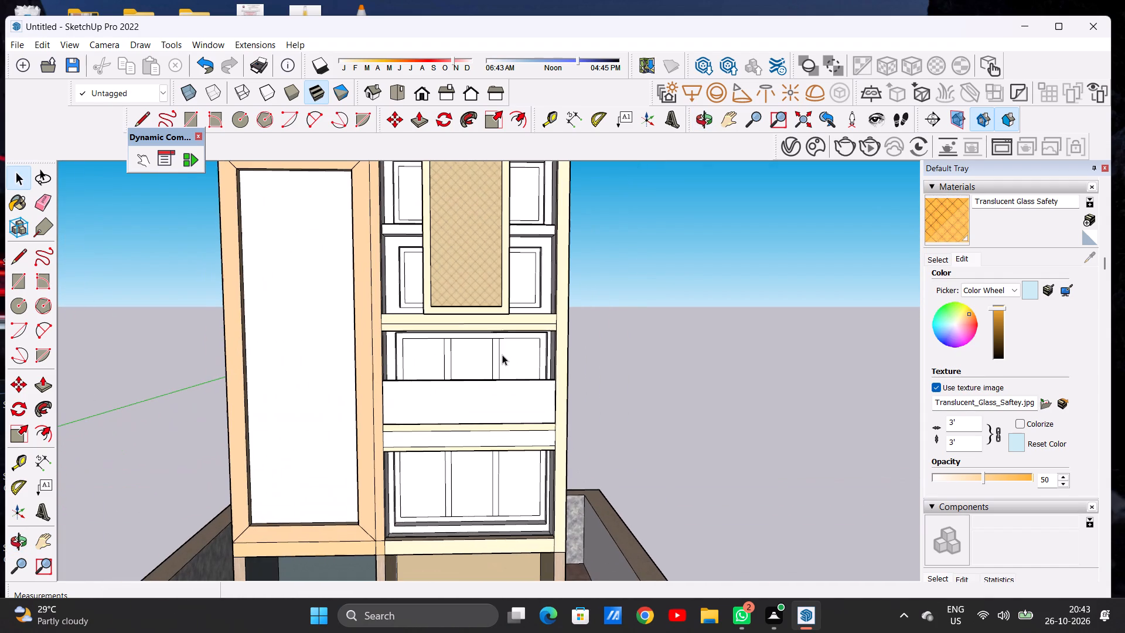
scroll(480, 355, "down", 12)
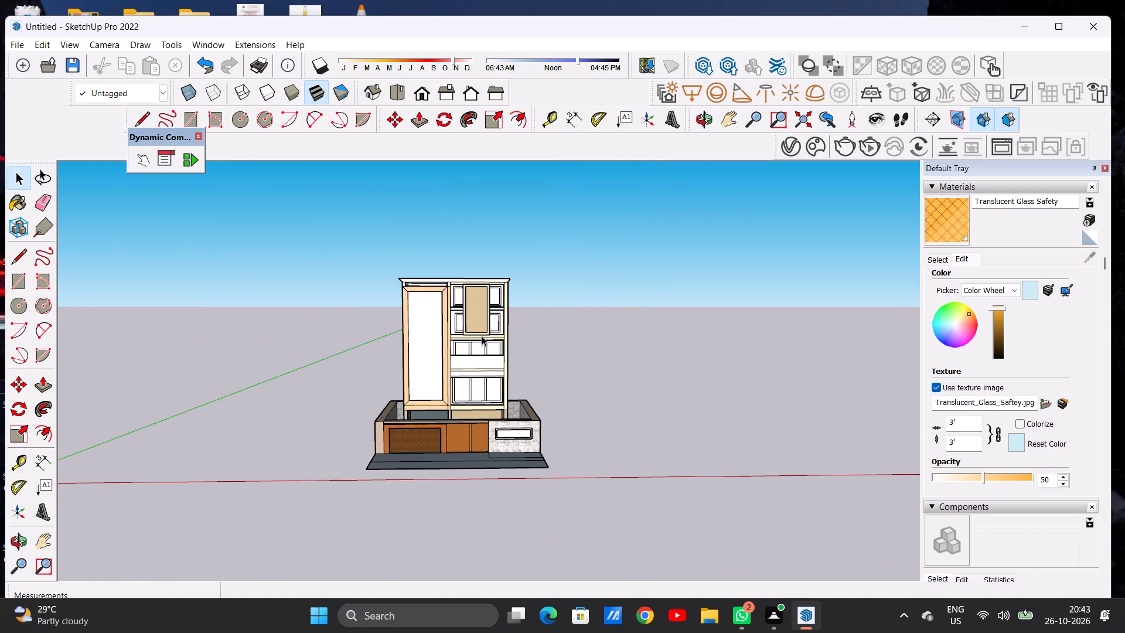
scroll(485, 290, "up", 15)
middle_click_drag(507, 312, 416, 322)
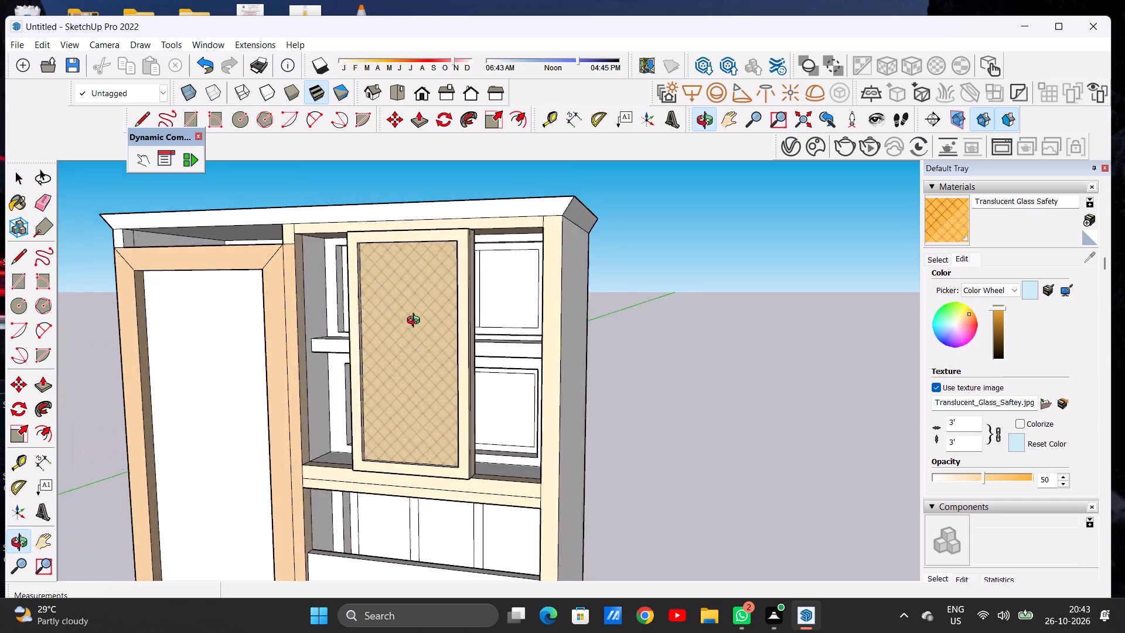
middle_click_drag(416, 322, 390, 362)
scroll(488, 298, "down", 4)
scroll(483, 321, "up", 4)
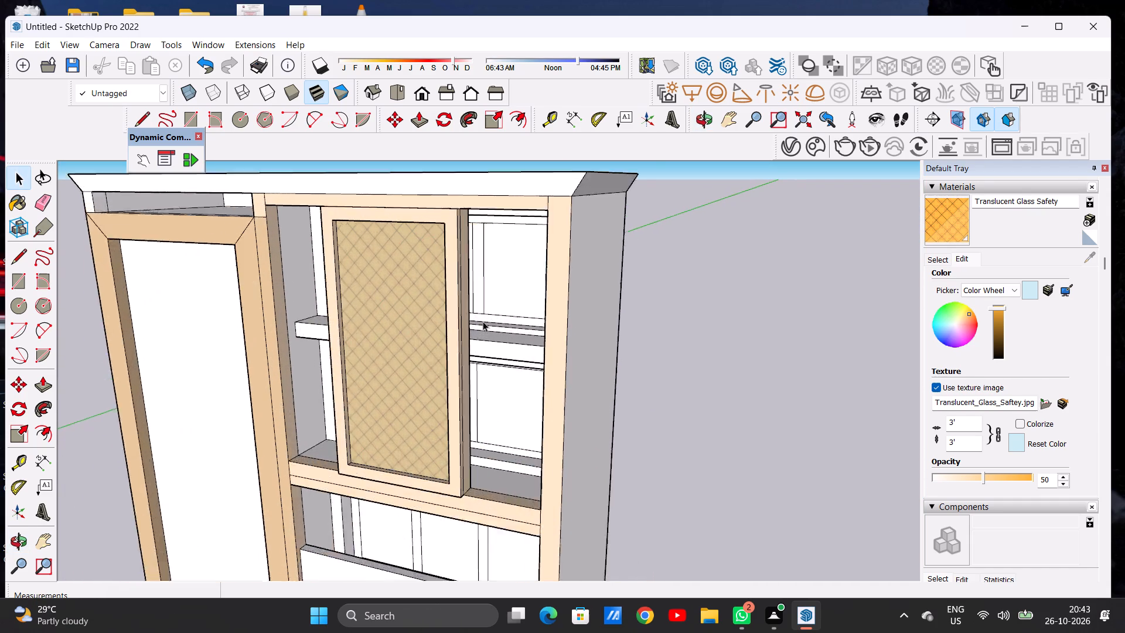
scroll(483, 321, "up", 2)
middle_click_drag(483, 327, 536, 280)
scroll(561, 235, "up", 4)
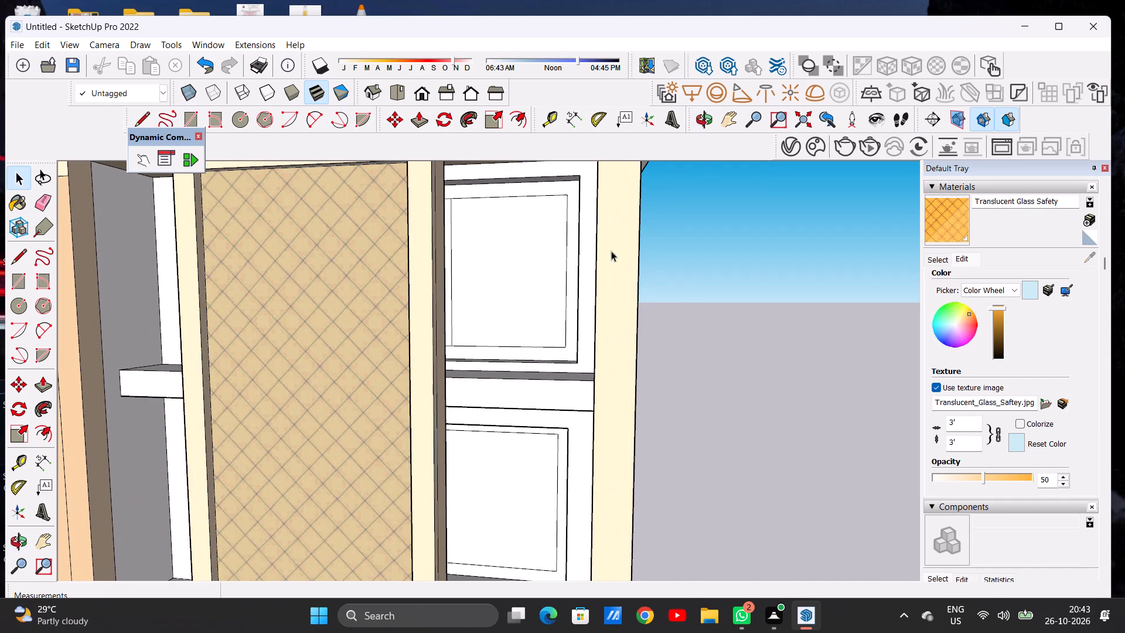
Paint the frame and mullions of the uppermost window behind the patterned panel with the Wood Veneer 01 material.
left_click(936, 257)
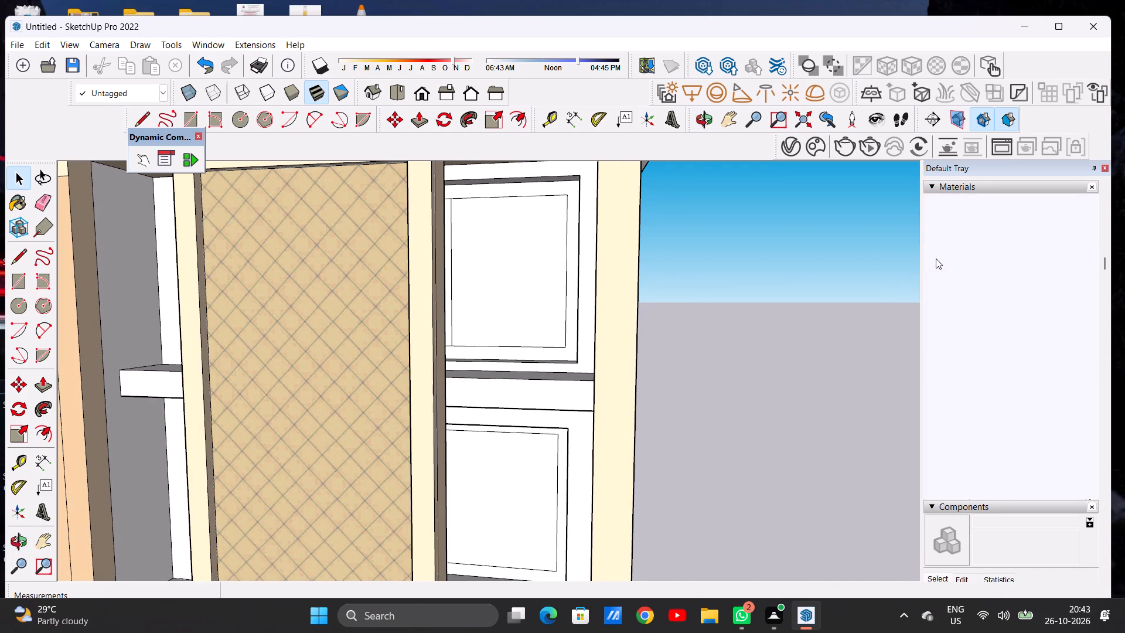
left_click(988, 272)
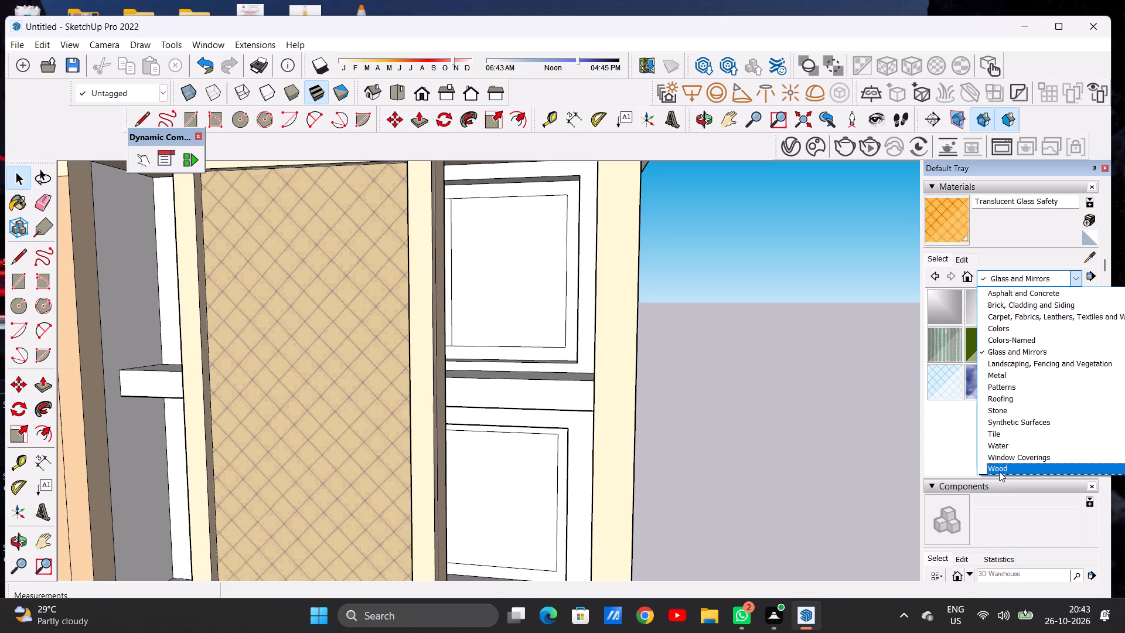
left_click(998, 471)
left_click(1024, 378)
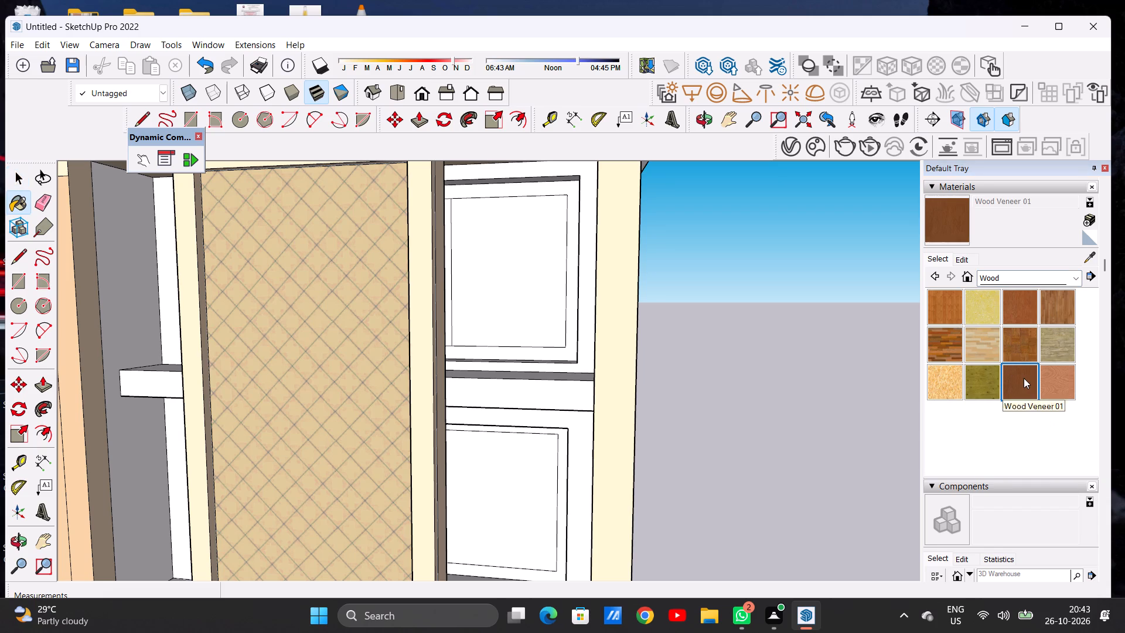
scroll(536, 216, "up", 5)
left_click(587, 181)
scroll(561, 213, "down", 3)
middle_click_drag(536, 233, 399, 280)
scroll(388, 250, "up", 6)
left_click(406, 220)
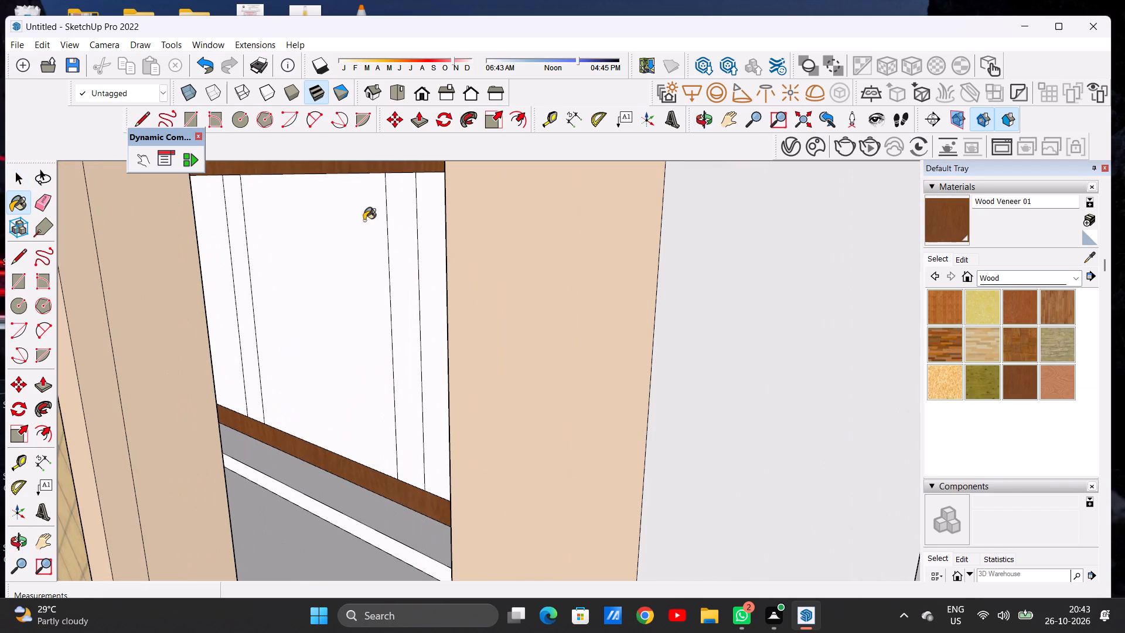
left_click(237, 233)
scroll(289, 251, "down", 14)
middle_click_drag(167, 272, 317, 246)
scroll(397, 253, "up", 2)
scroll(402, 251, "down", 1)
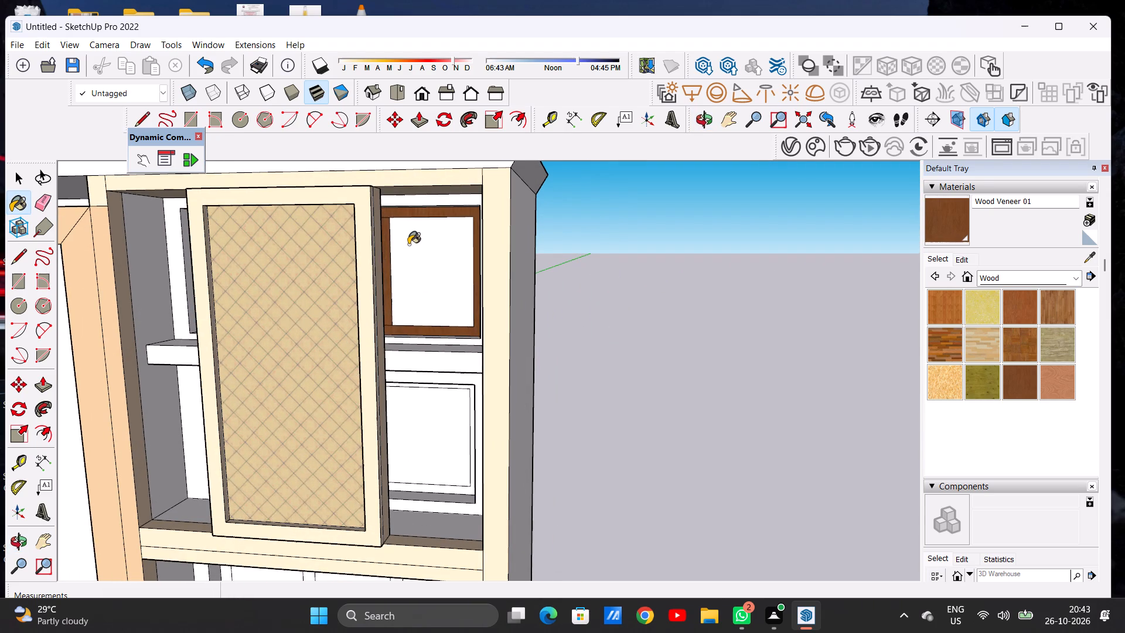
key("space")
Paint the panes of the uppermost wood-framed window with the Translucent Glass Gray material from Glass and Mirrors.
scroll(394, 225, "down", 15)
scroll(440, 280, "up", 8)
scroll(439, 278, "down", 7)
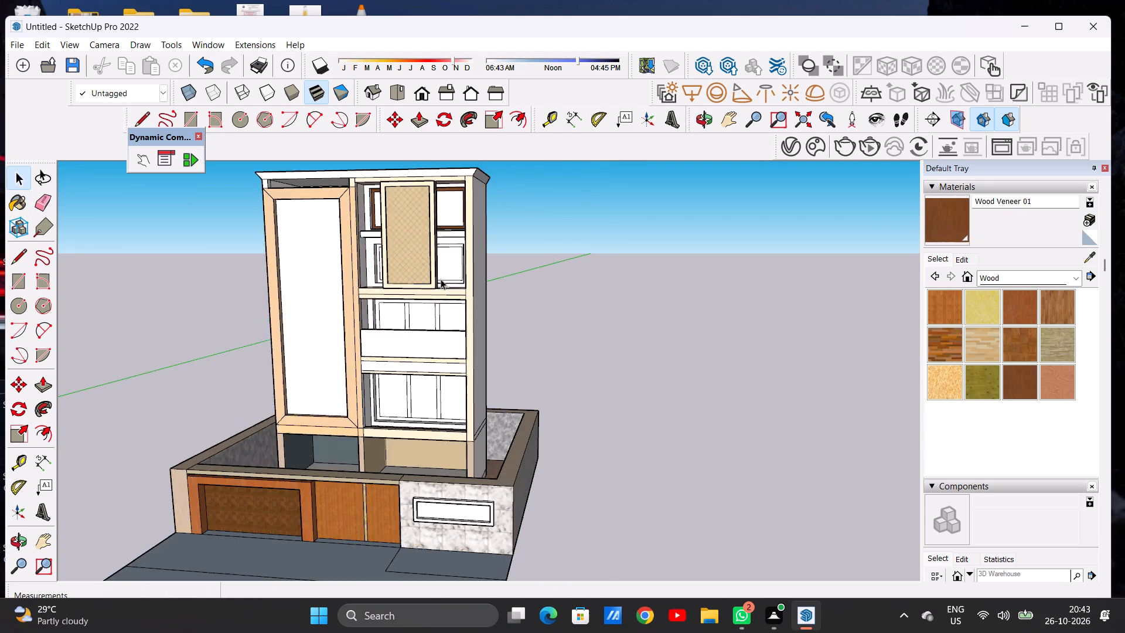
scroll(441, 279, "down", 6)
scroll(429, 227, "up", 2)
scroll(428, 225, "down", 1)
scroll(428, 225, "up", 17)
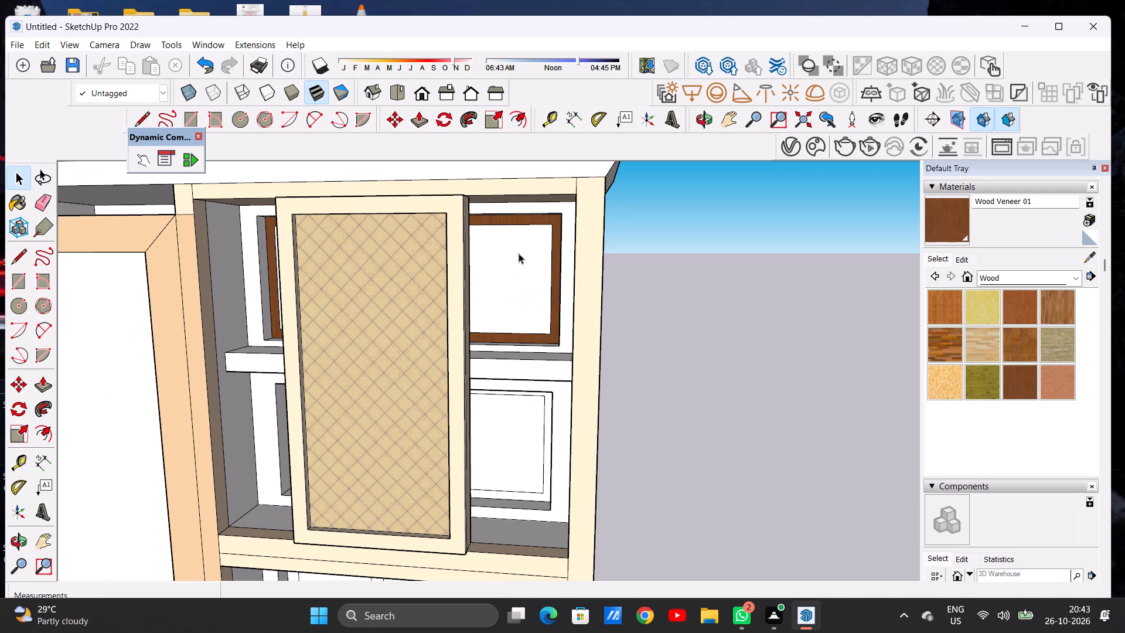
left_click(997, 277)
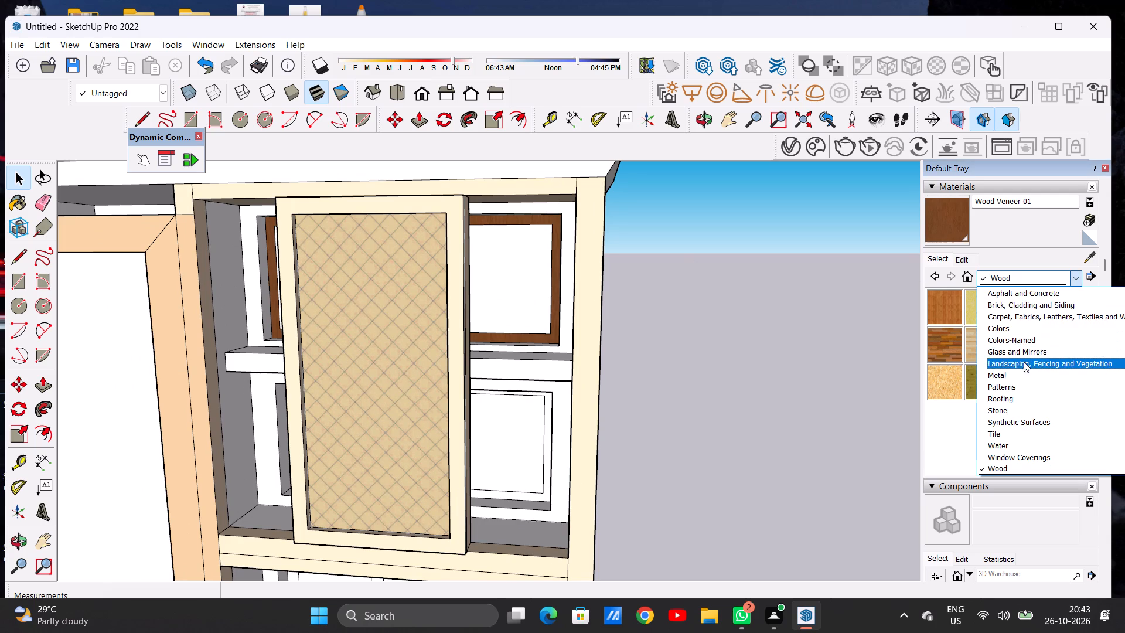
left_click(1017, 348)
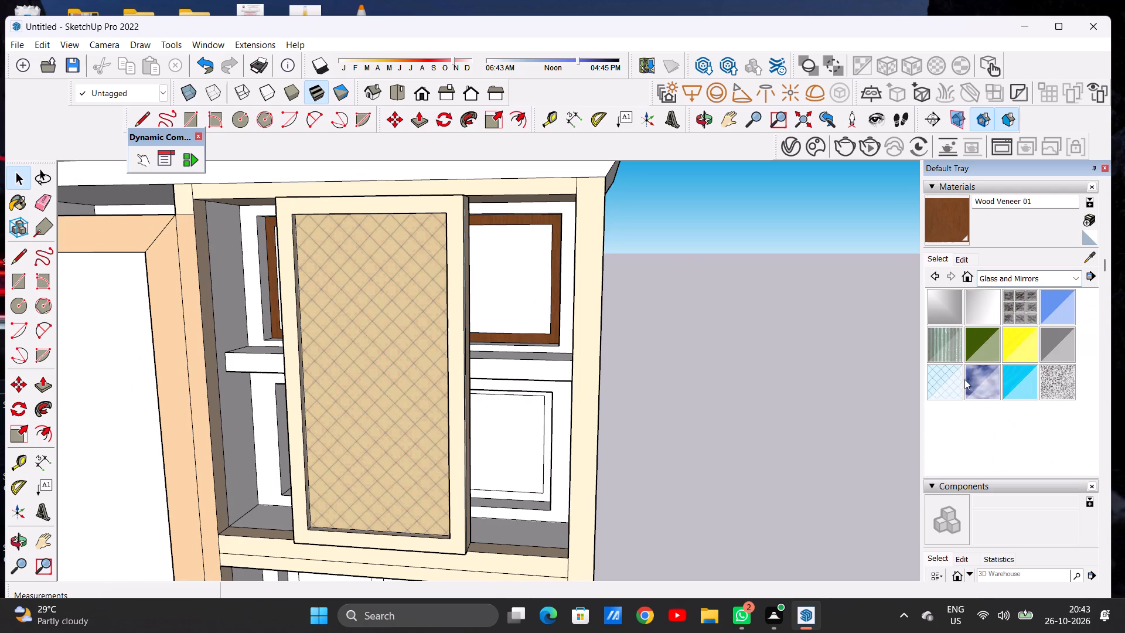
left_click(1058, 342)
scroll(510, 257, "up", 4)
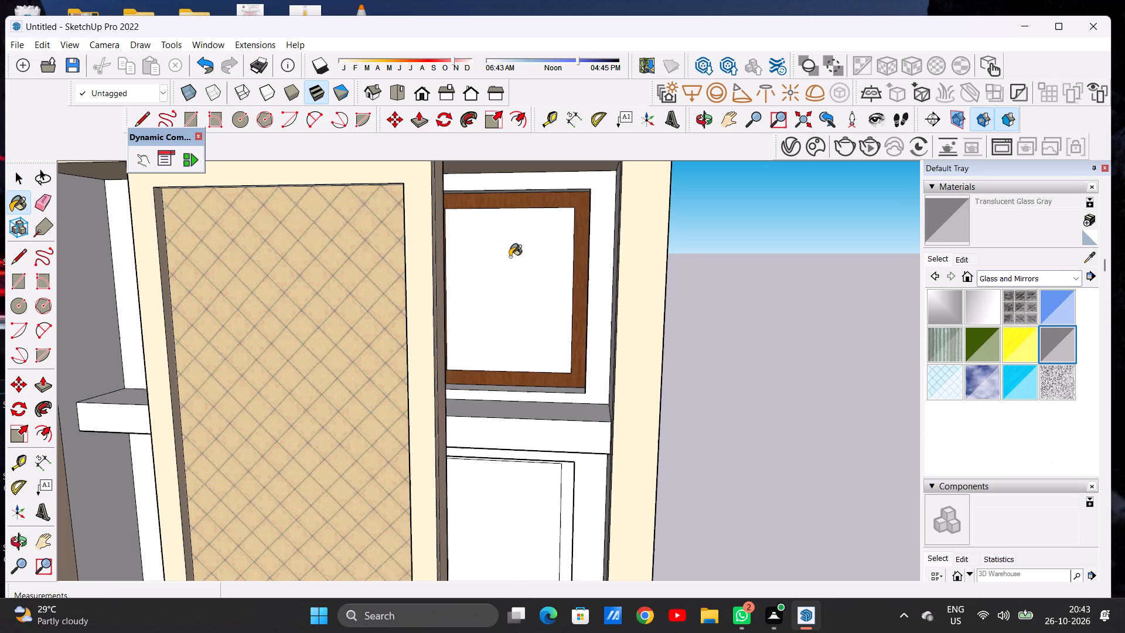
left_click(510, 257)
scroll(562, 260, "down", 6)
middle_click_drag(289, 273, 544, 283)
scroll(409, 276, "up", 3)
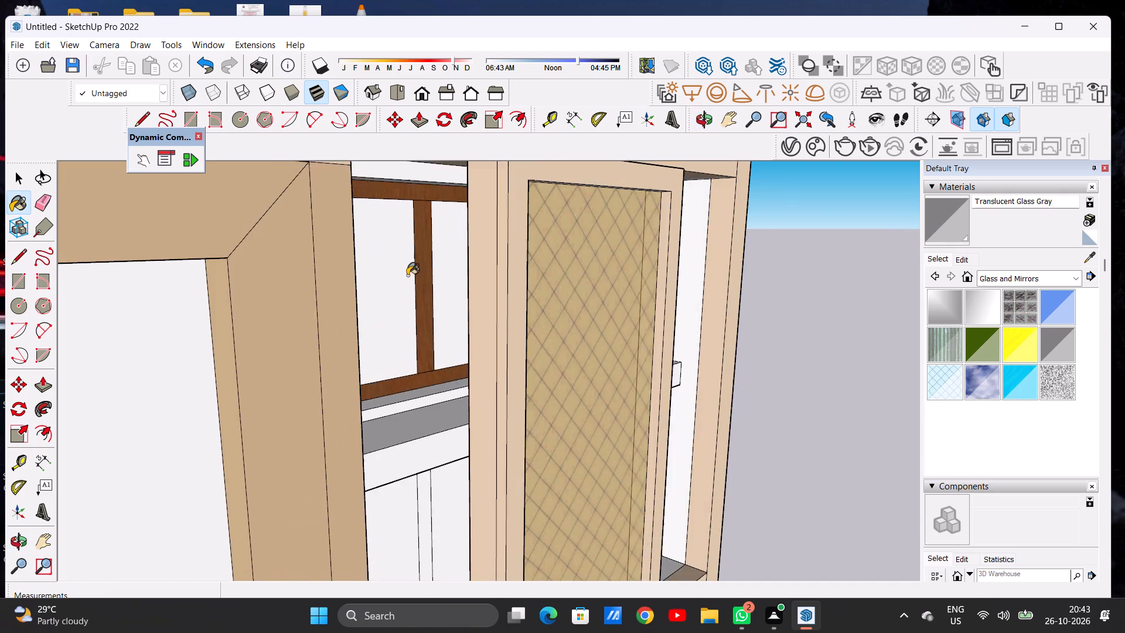
scroll(407, 275, "up", 10)
left_click(388, 274)
left_click(507, 268)
scroll(408, 285, "down", 12)
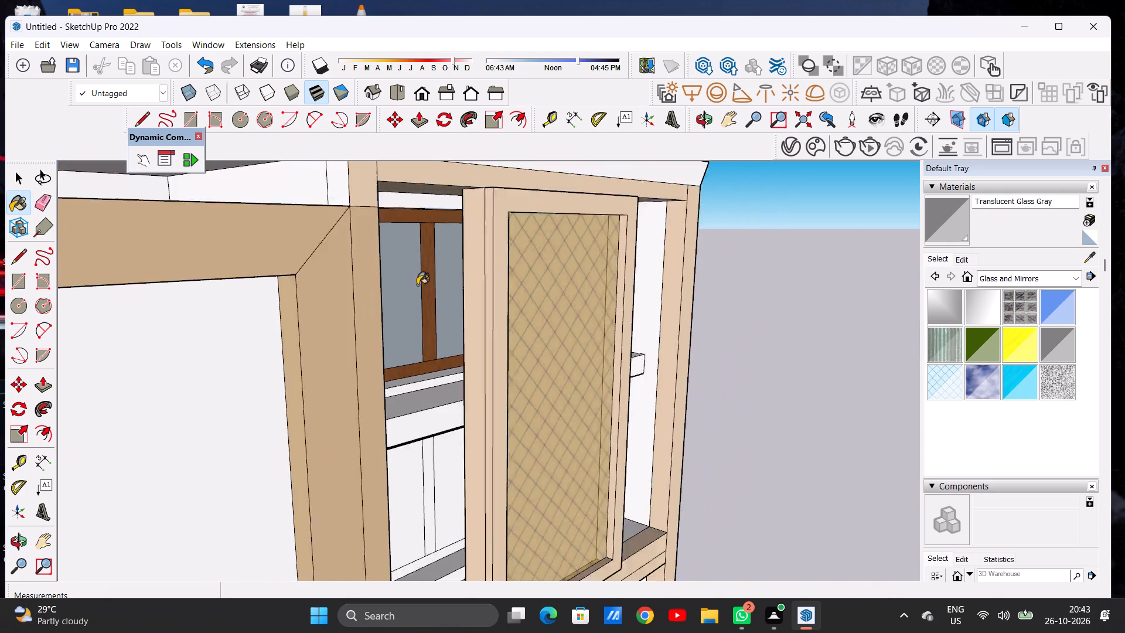
scroll(417, 285, "down", 10)
middle_click_drag(475, 268, 246, 256)
scroll(400, 244, "down", 6)
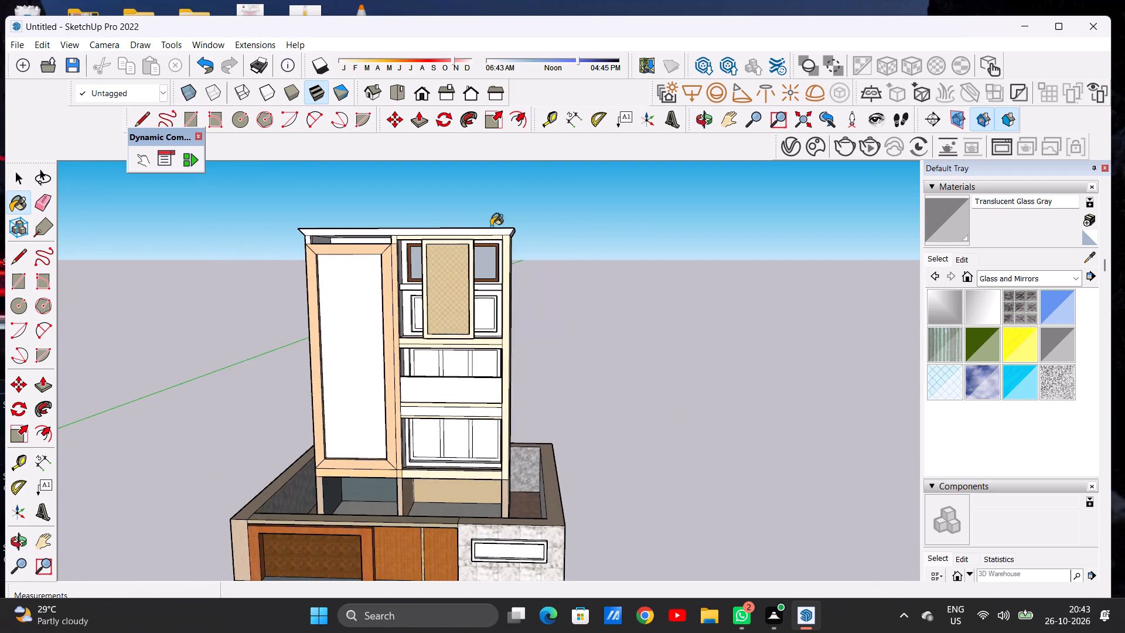
Brighten the Translucent Glass Gray material's color to a near-white tone, keeping its hue neutral.
scroll(500, 295, "up", 6)
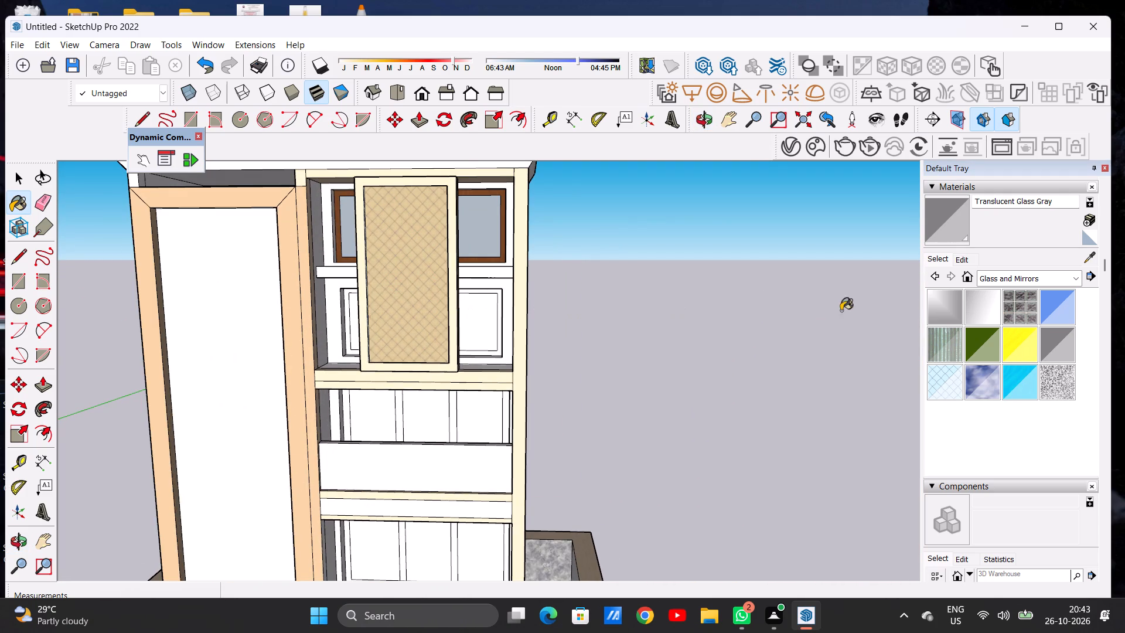
left_click(962, 257)
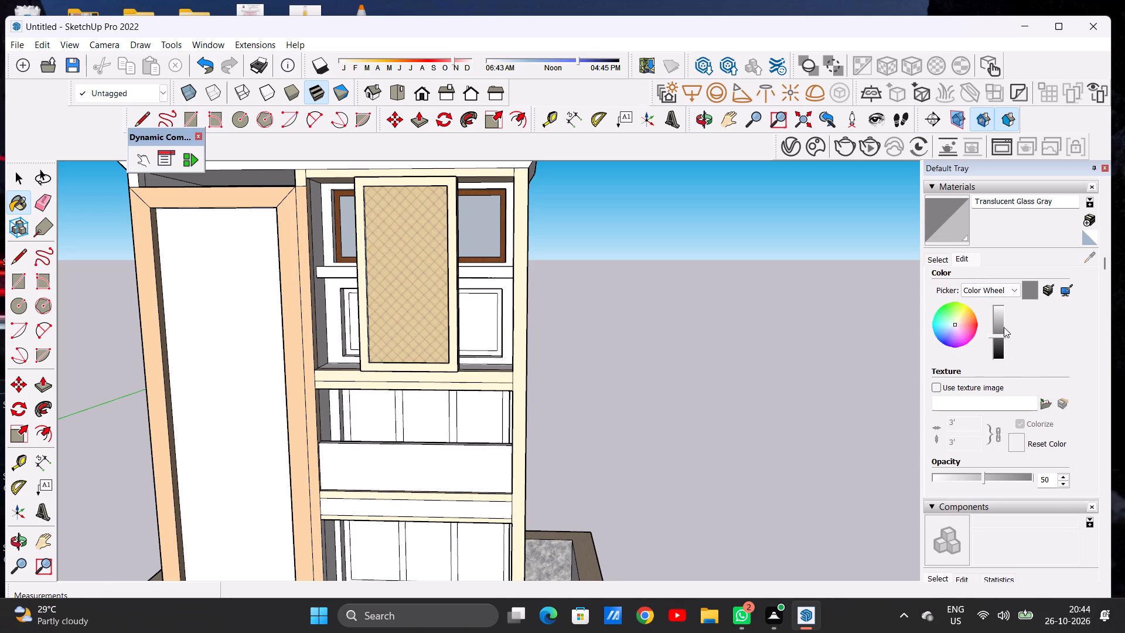
left_click(996, 326)
left_click(997, 316)
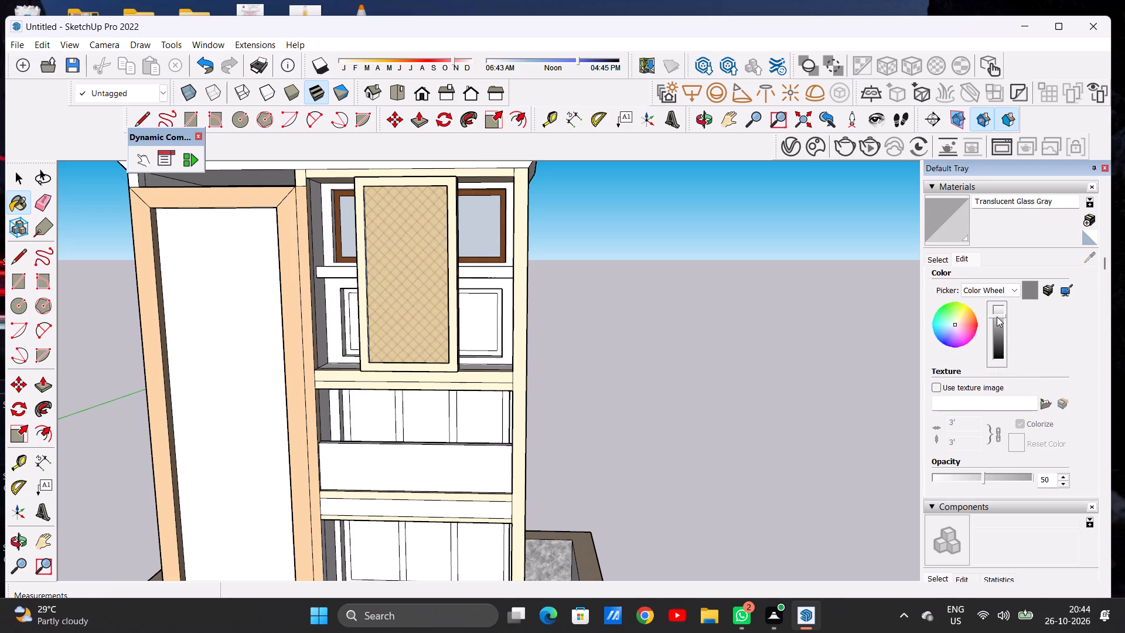
Paint the panes of the second window down, behind the patterned panel, with the lightened Translucent Glass Gray material.
scroll(628, 256, "down", 7)
scroll(582, 284, "up", 6)
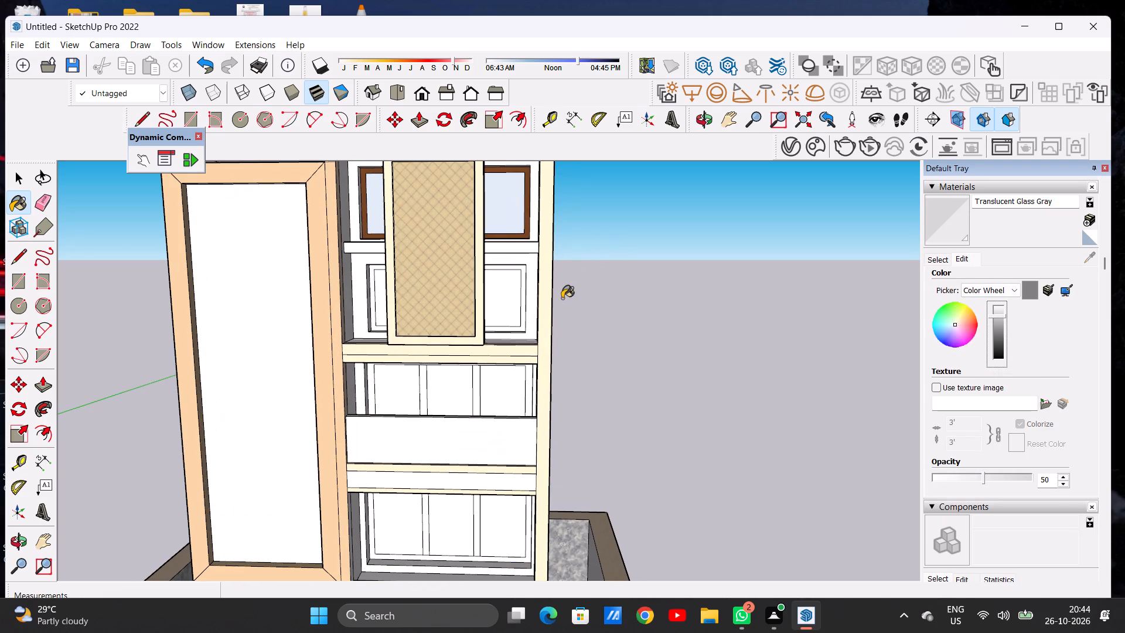
scroll(581, 220, "down", 6)
scroll(527, 289, "up", 6)
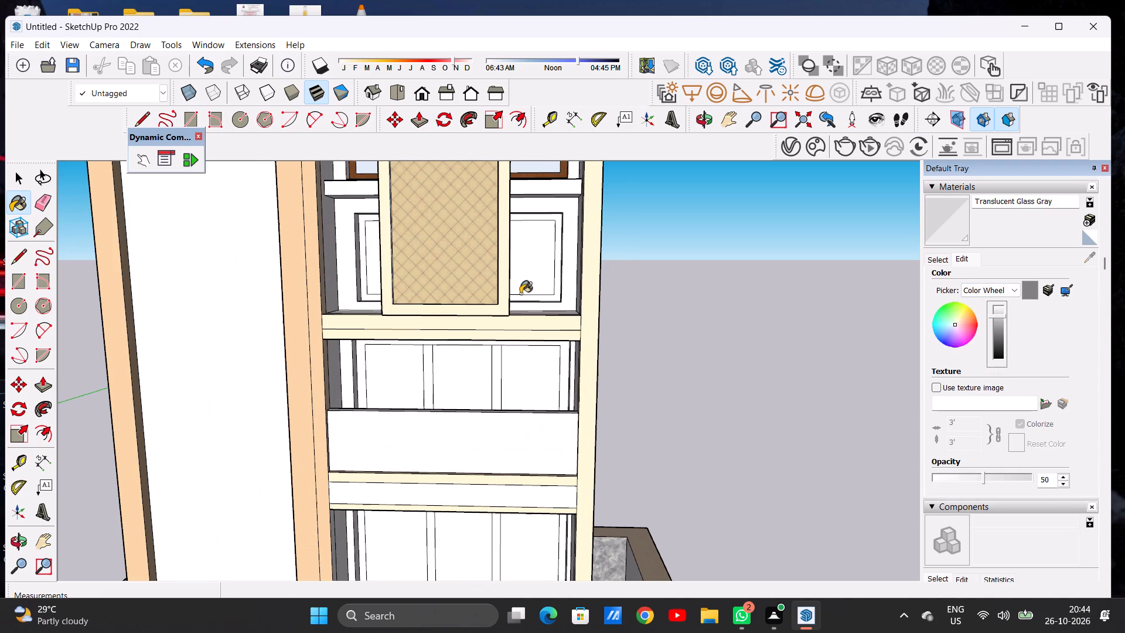
key("space")
scroll(536, 284, "up", 8)
left_click(531, 255)
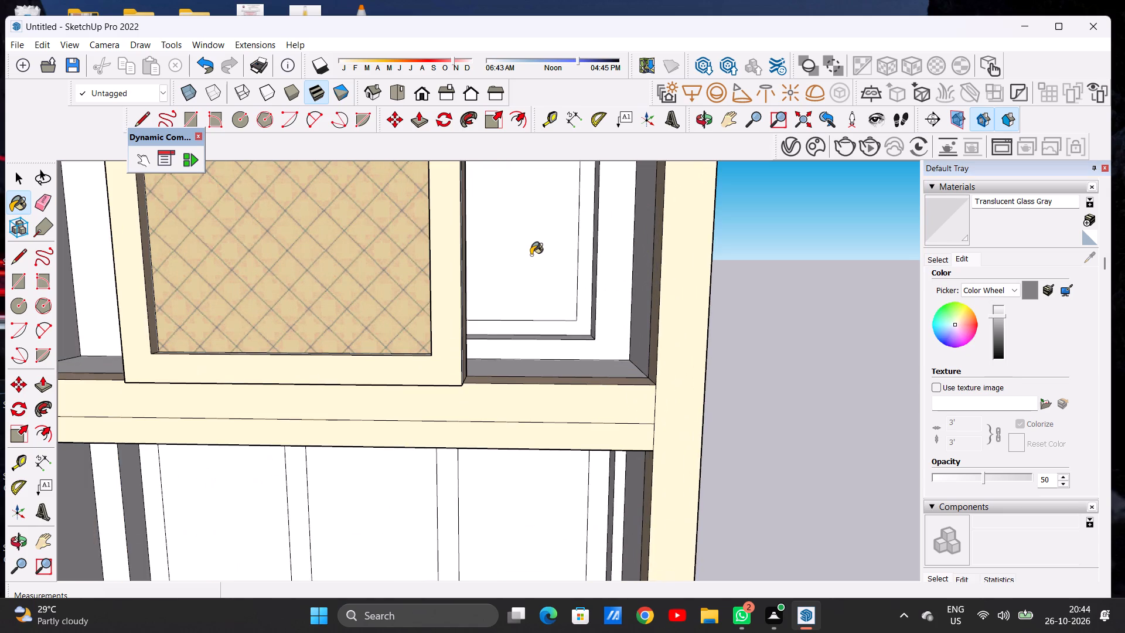
scroll(534, 250, "down", 8)
middle_click_drag(379, 262, 605, 283)
scroll(413, 273, "up", 6)
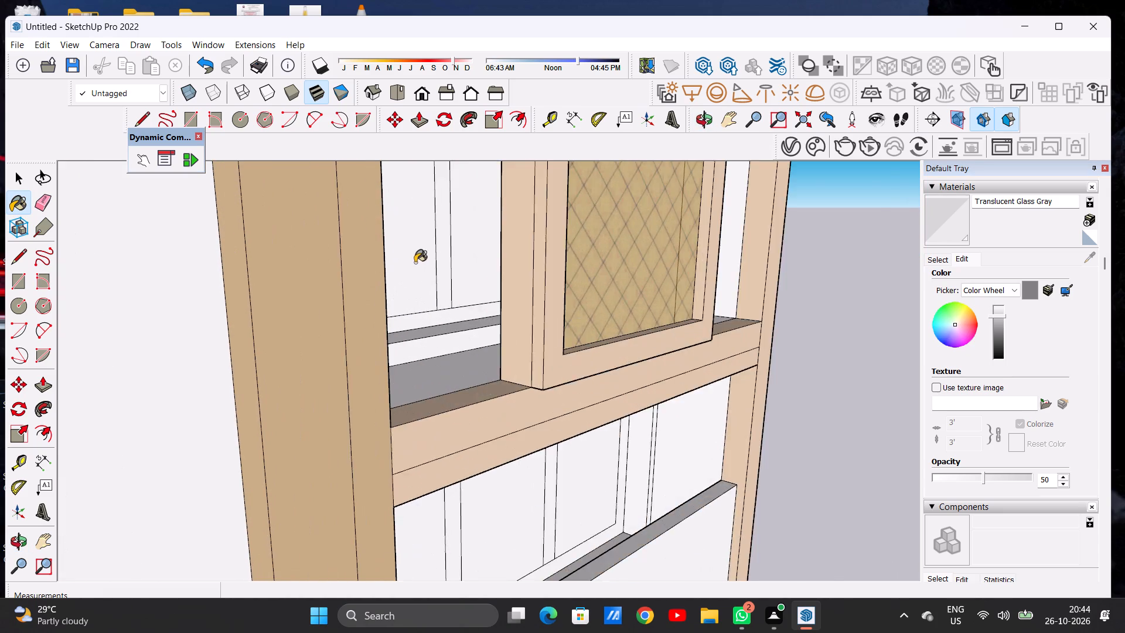
scroll(415, 263, "up", 4)
scroll(417, 260, "down", 1)
scroll(417, 260, "up", 1)
left_click(414, 258)
left_click(485, 240)
scroll(436, 263, "down", 13)
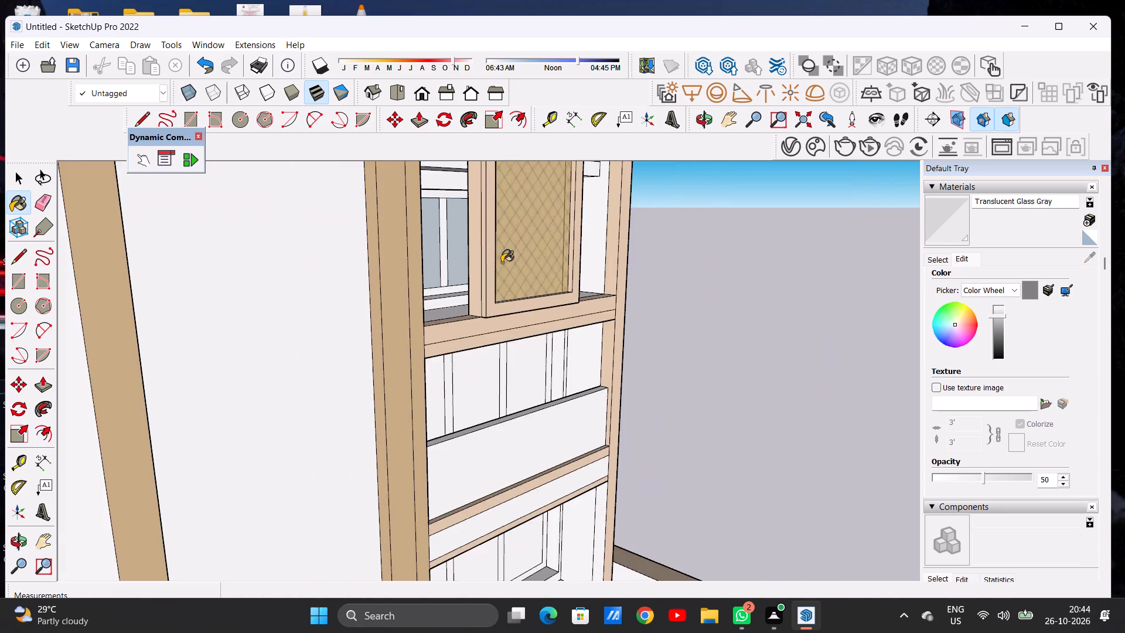
middle_click_drag(436, 261, 233, 270)
key("space")
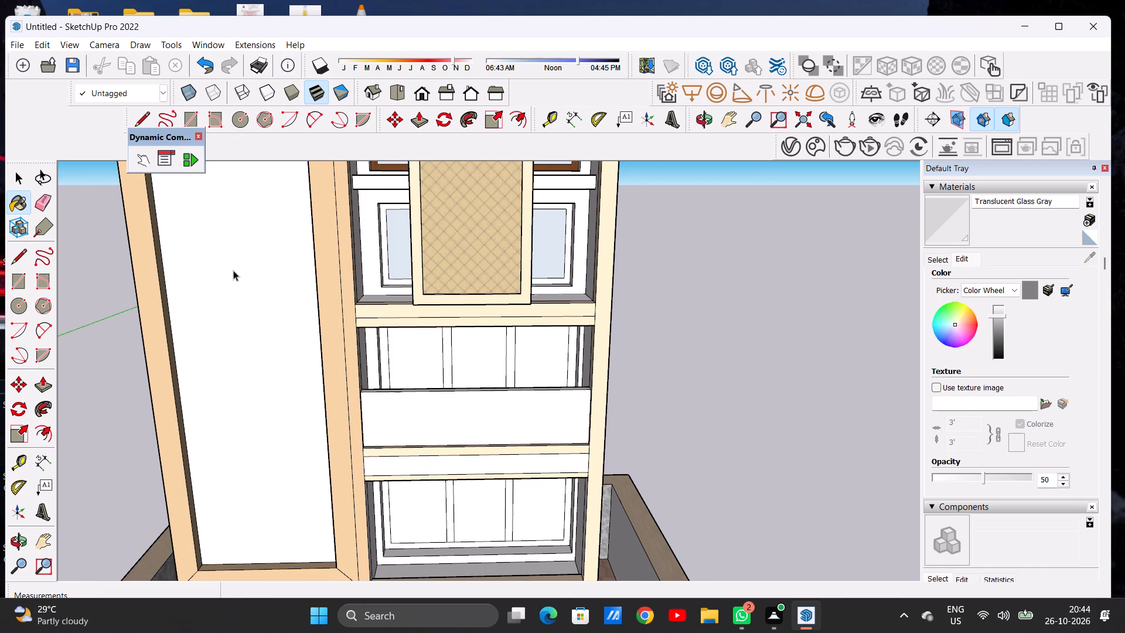
Paint the frame and mullions of the second window down, behind the patterned panel, with Wood Veneer 01.
scroll(390, 277, "down", 5)
scroll(465, 271, "down", 4)
middle_click_drag(471, 275, 385, 260)
scroll(500, 261, "up", 4)
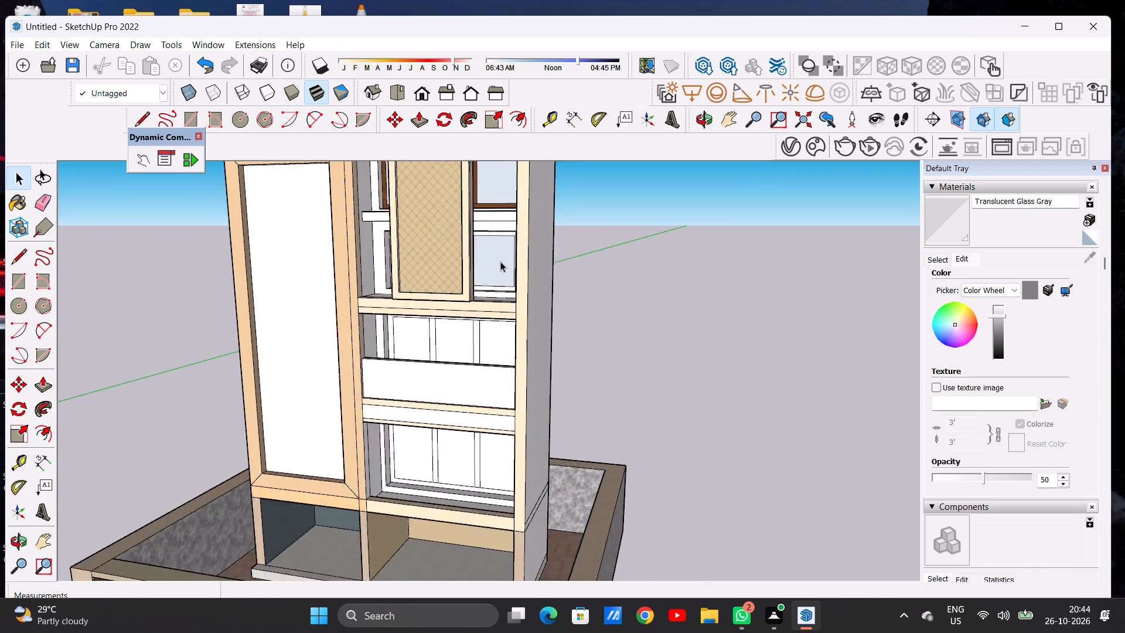
scroll(500, 261, "up", 2)
middle_click_drag(468, 269, 514, 263)
scroll(525, 261, "up", 8)
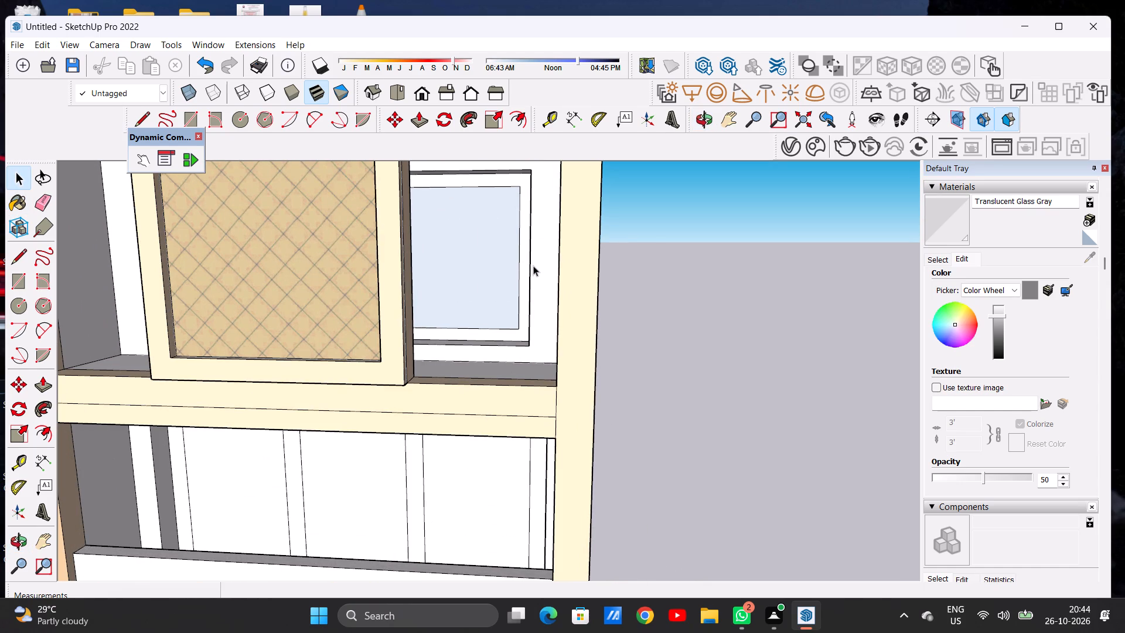
left_click(940, 259)
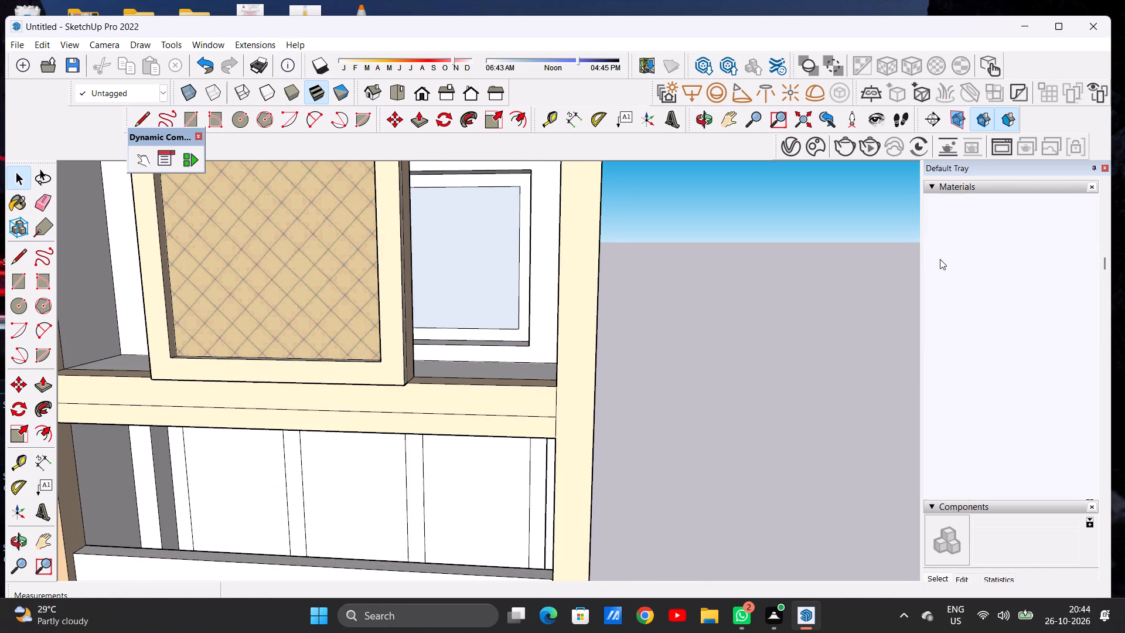
left_click(1001, 280)
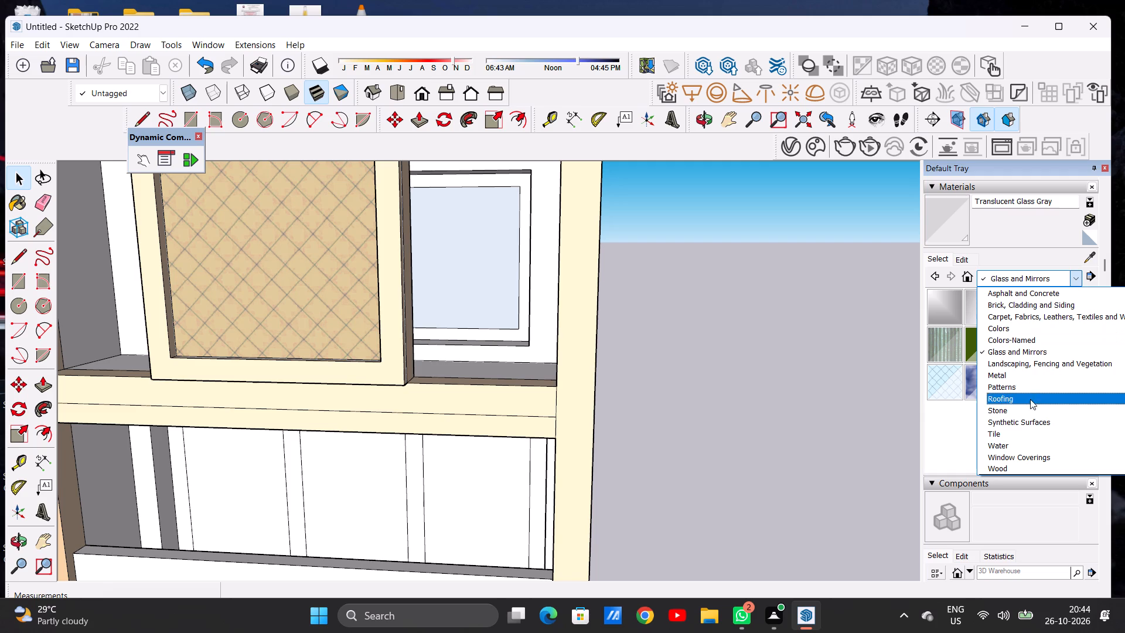
left_click(998, 466)
left_click(1019, 379)
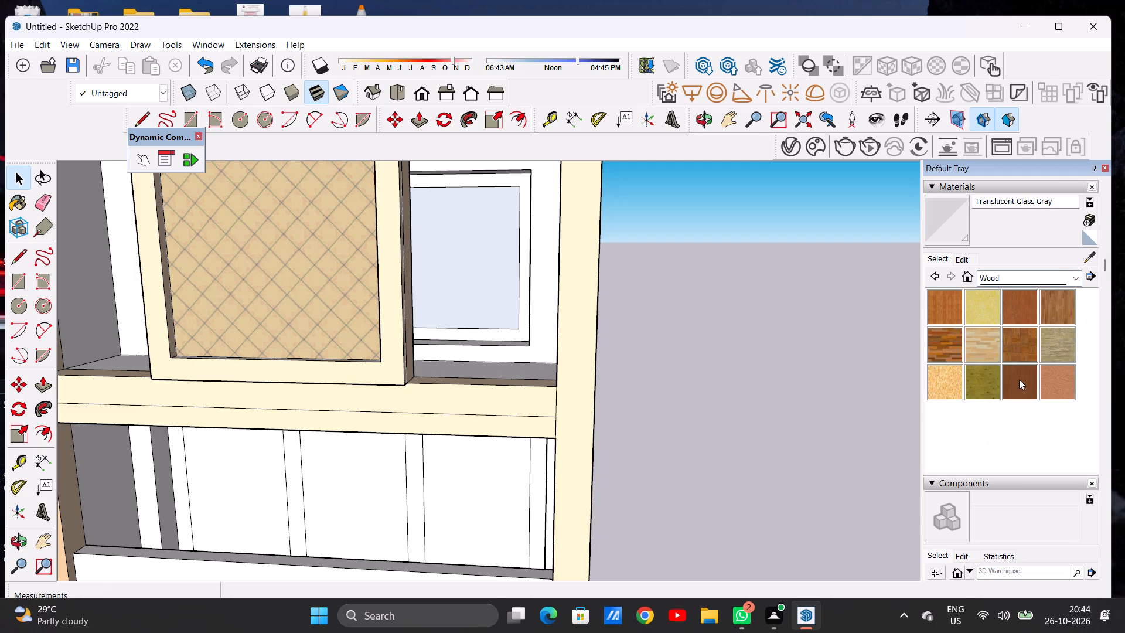
scroll(512, 261, "up", 7)
left_click(531, 260)
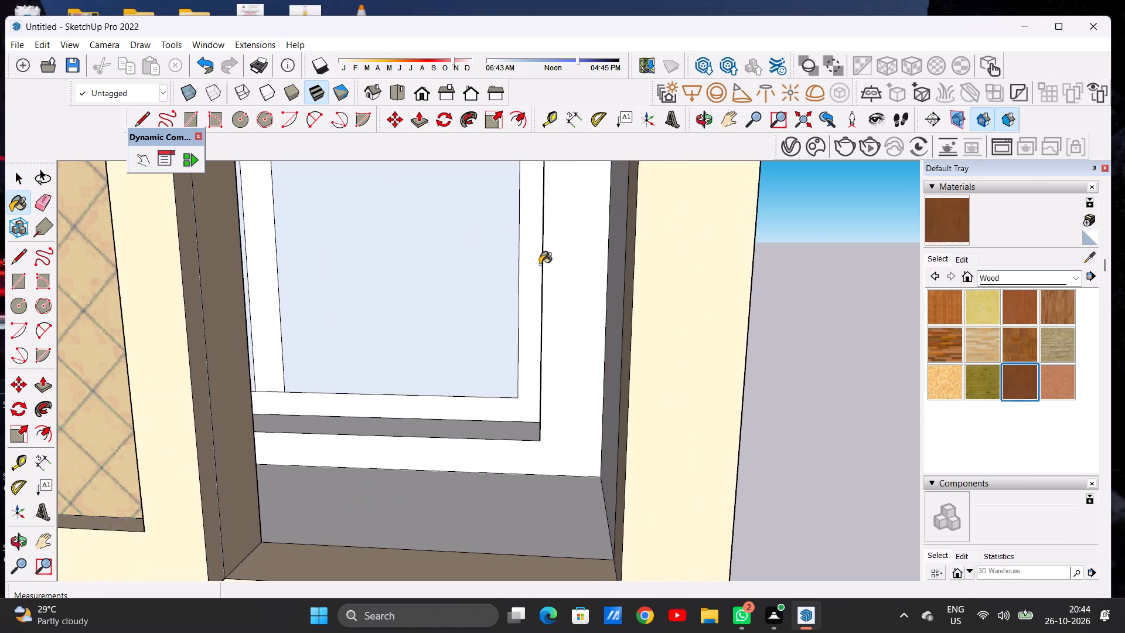
left_click(262, 311)
scroll(393, 298, "down", 4)
scroll(396, 298, "up", 1)
scroll(397, 298, "down", 14)
middle_click_drag(228, 291, 466, 298)
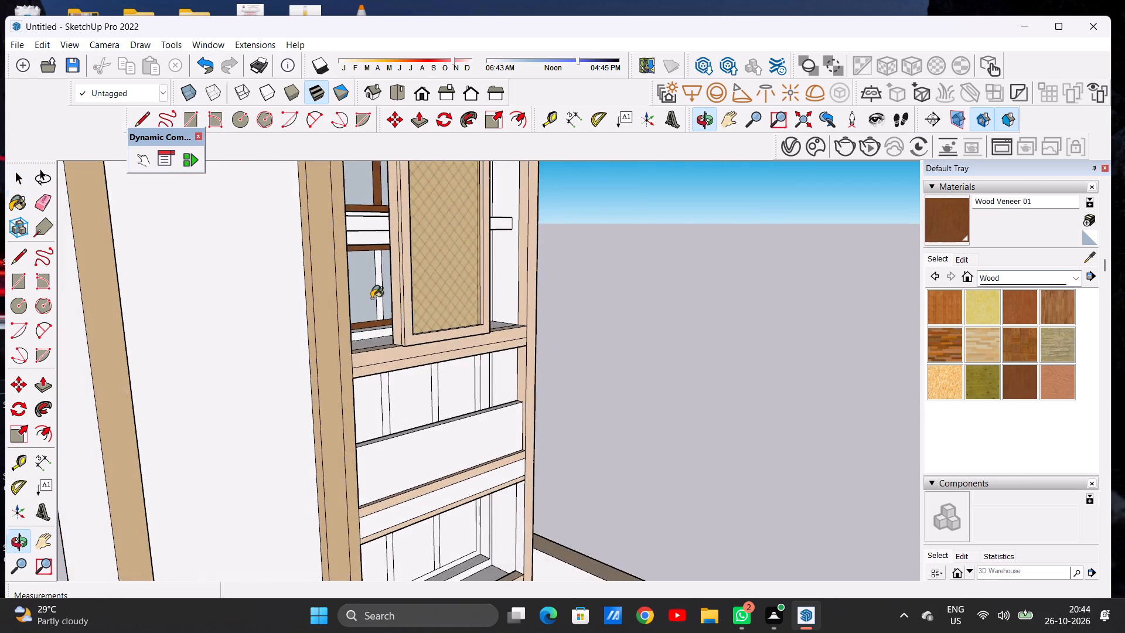
scroll(371, 298, "up", 12)
left_click(377, 280)
scroll(357, 309, "down", 7)
scroll(329, 297, "up", 1)
scroll(330, 297, "down", 6)
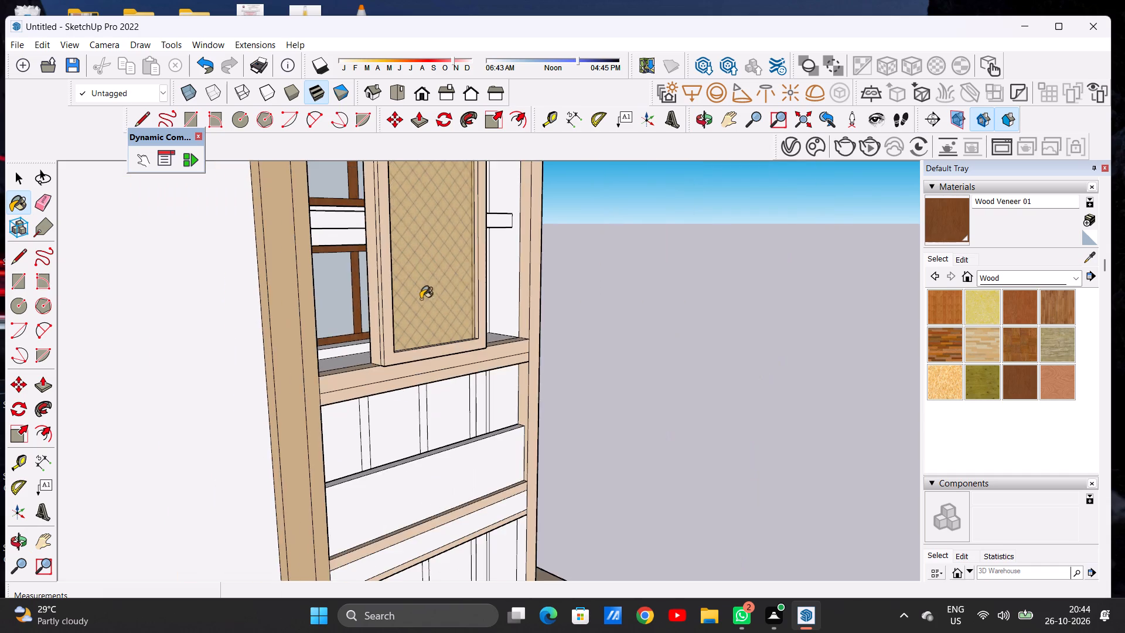
middle_click_drag(422, 299, 247, 291)
scroll(339, 296, "down", 8)
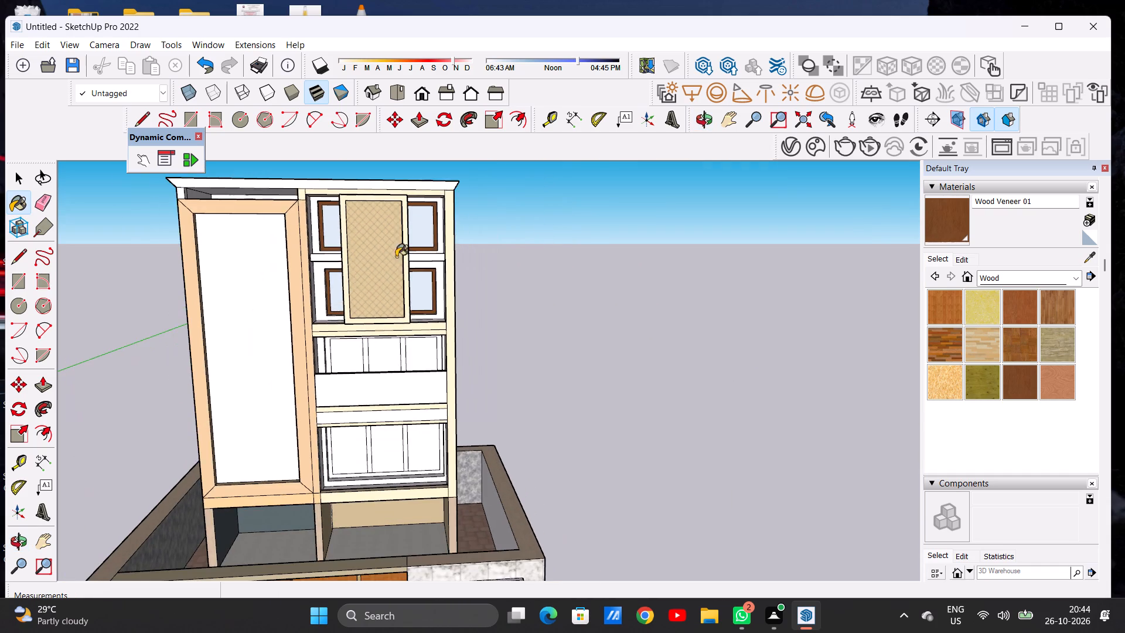
scroll(414, 241, "up", 6)
key("space")
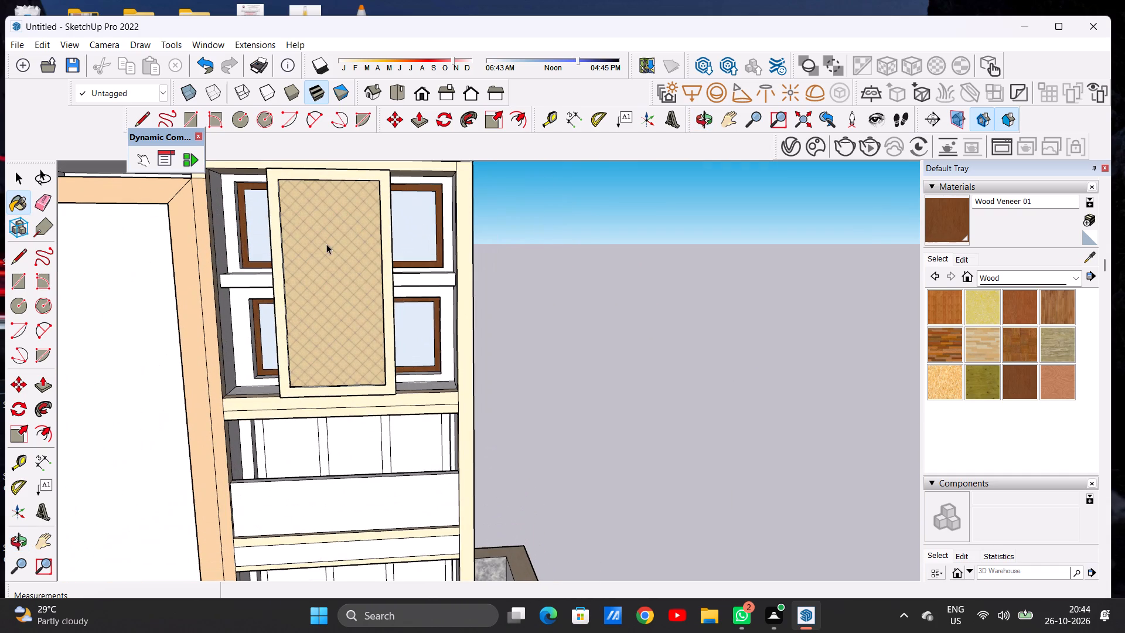
scroll(305, 206, "down", 9)
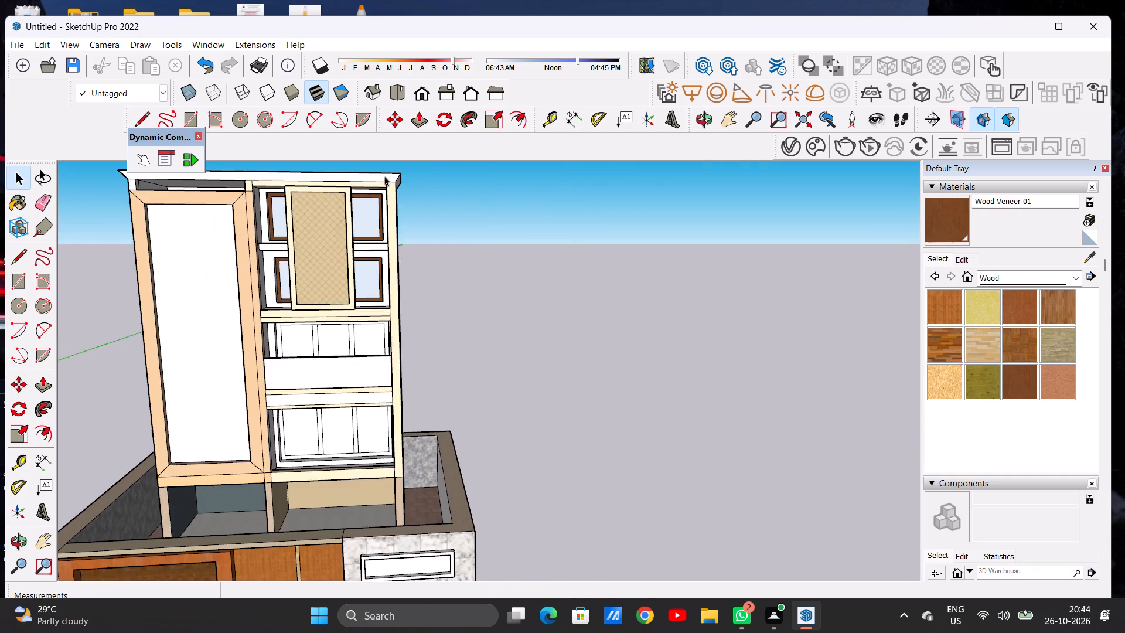
Paint the back wall around the uppermost window, behind the patterned panel, with 0036_BurlyWood from Colors-Named.
scroll(384, 176, "down", 3)
scroll(580, 189, "down", 2)
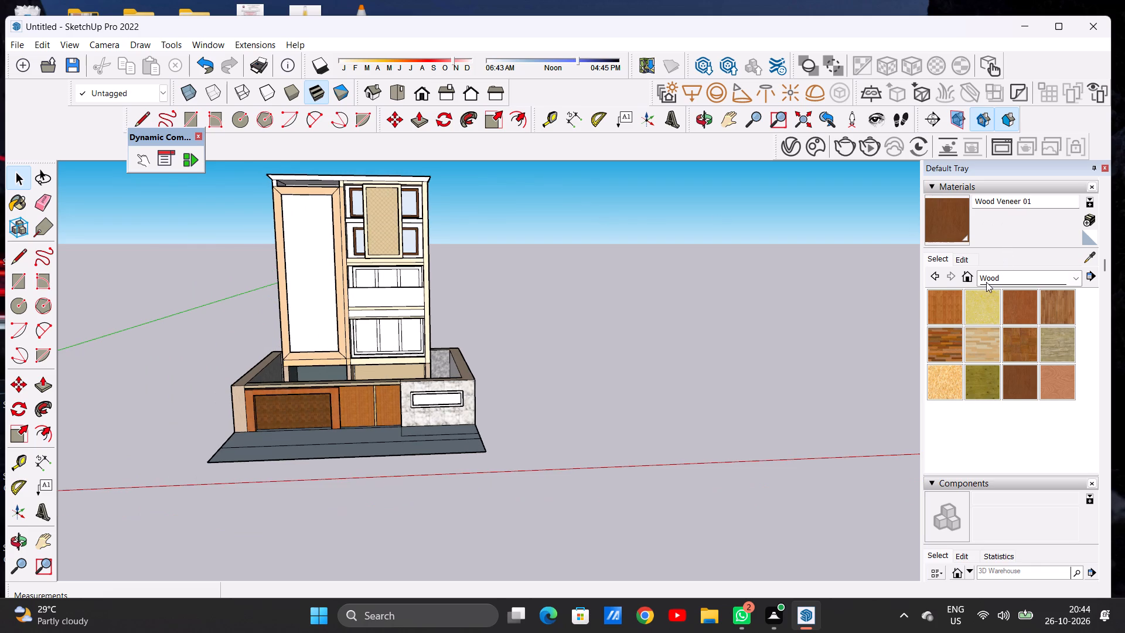
left_click(986, 282)
left_click(1018, 342)
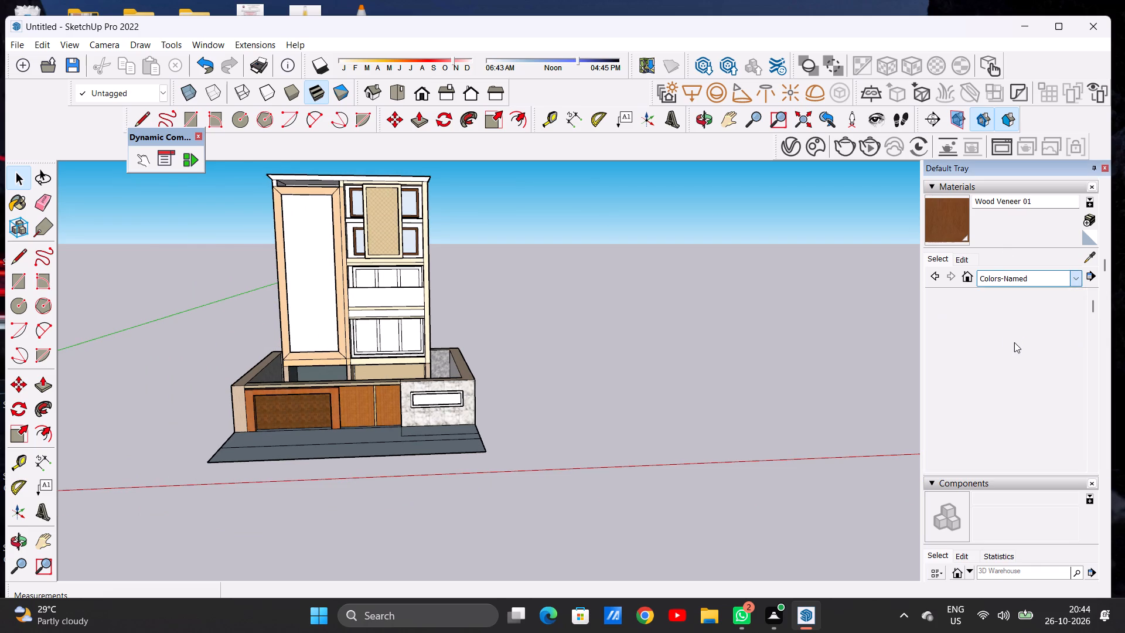
scroll(1012, 342, "down", 2)
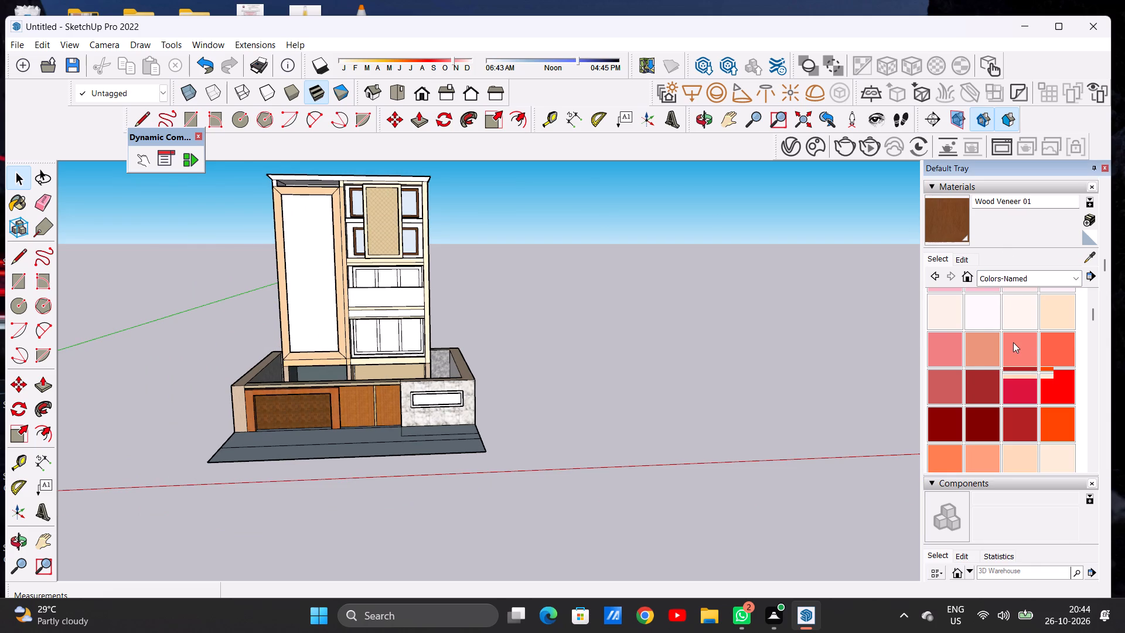
scroll(1014, 342, "down", 1)
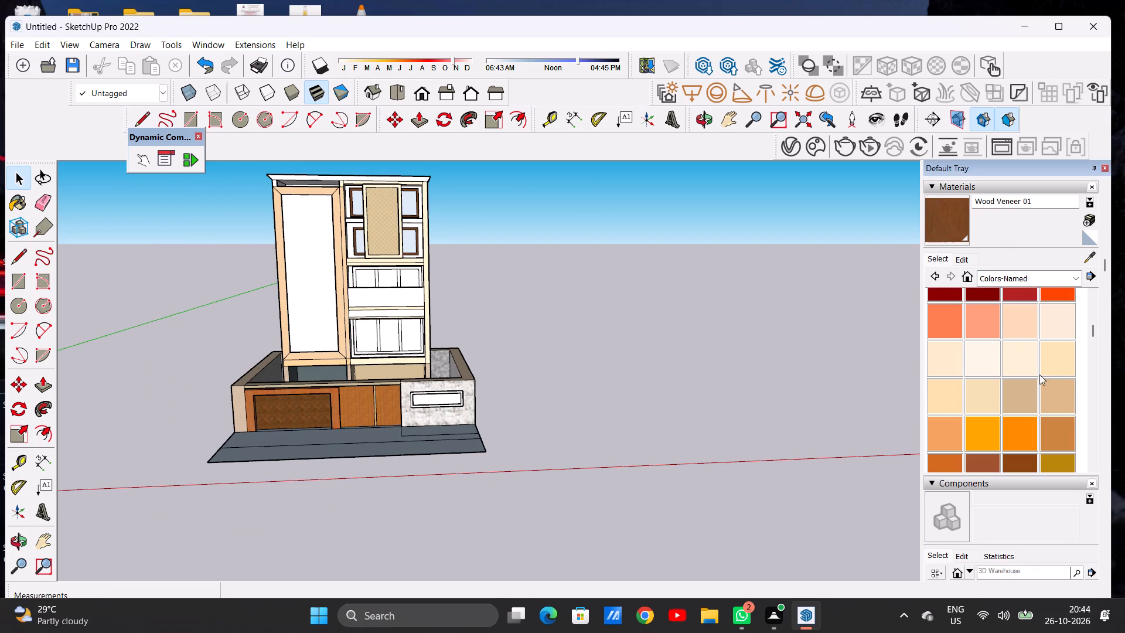
left_click(1045, 397)
scroll(358, 243, "up", 6)
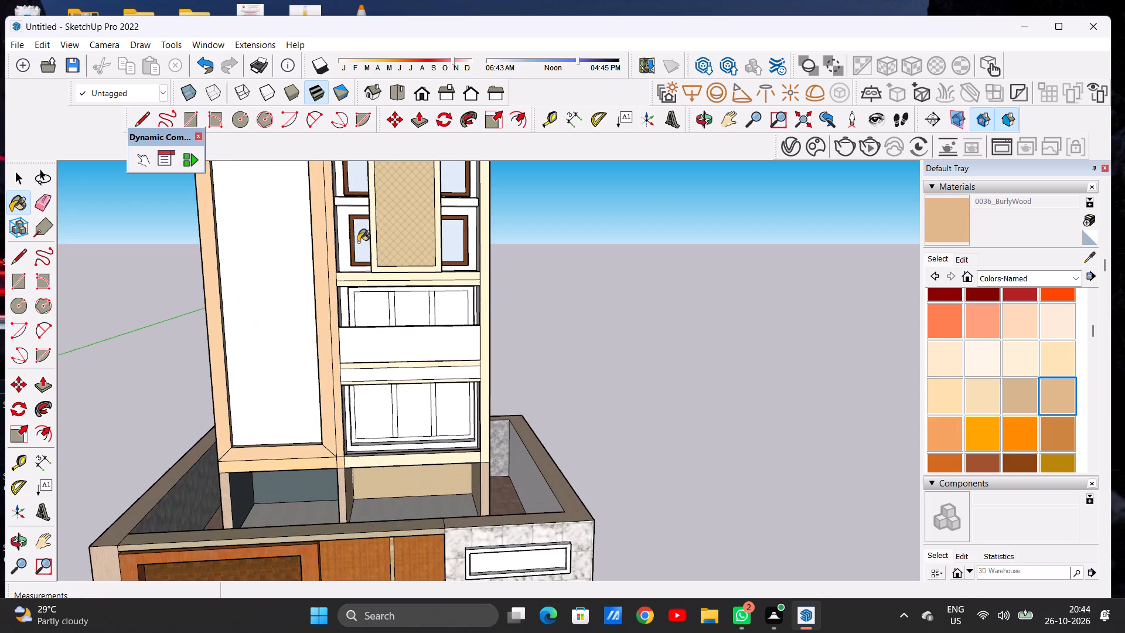
scroll(370, 264, "down", 8)
middle_click_drag(397, 237, 318, 254)
scroll(387, 205, "up", 8)
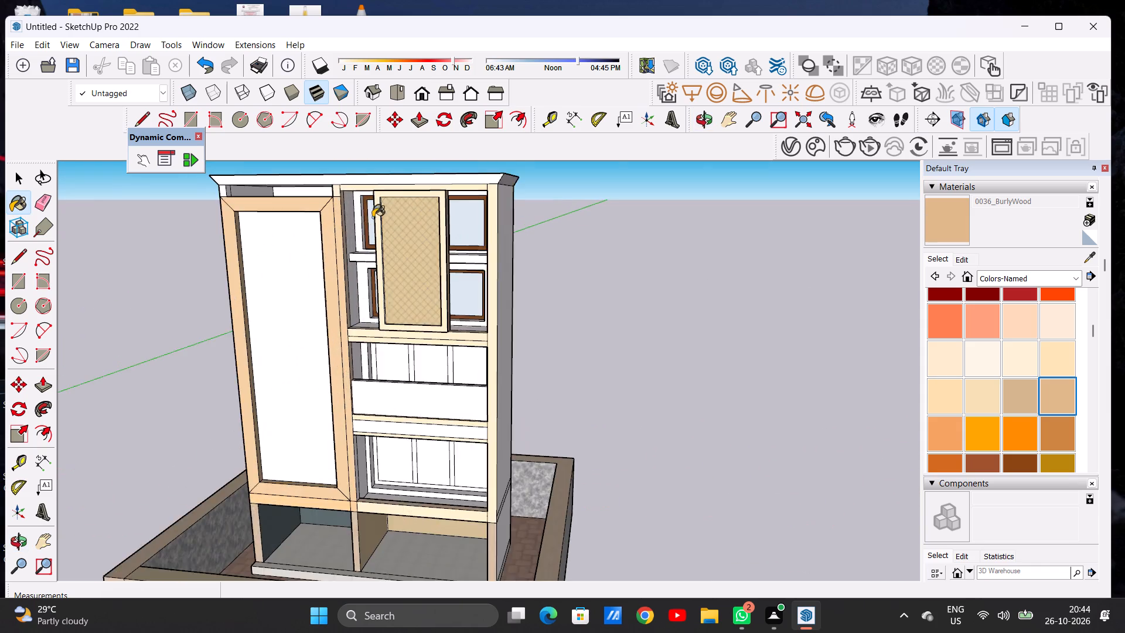
scroll(373, 217, "up", 7)
left_click(348, 227)
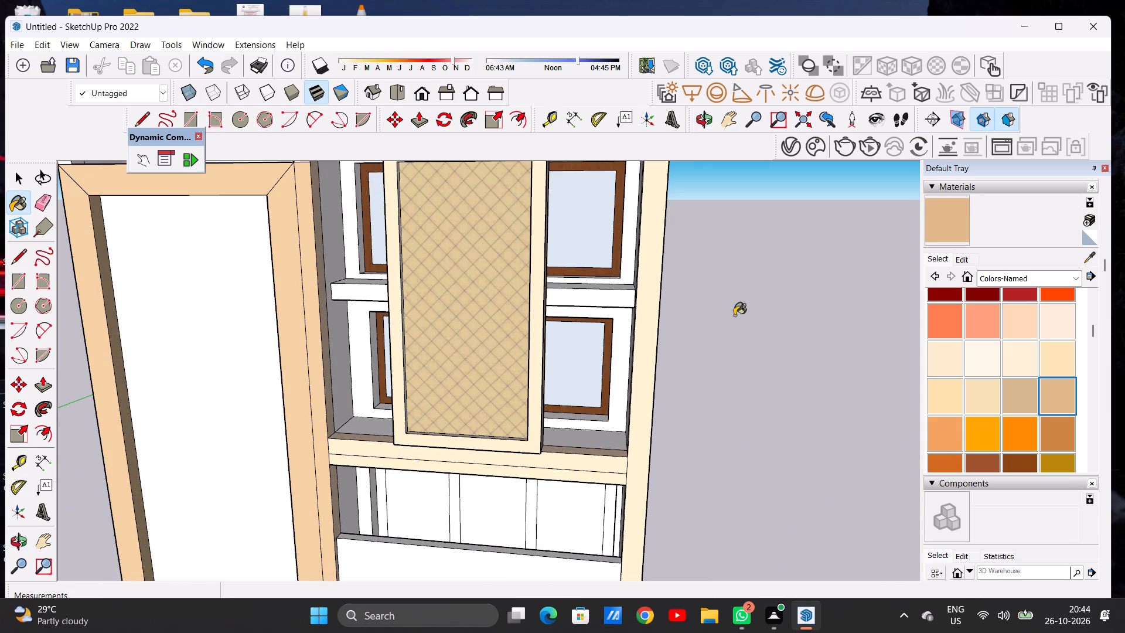
Brighten the 0036_BurlyWood material's color to a lighter peach tone.
left_click(964, 264)
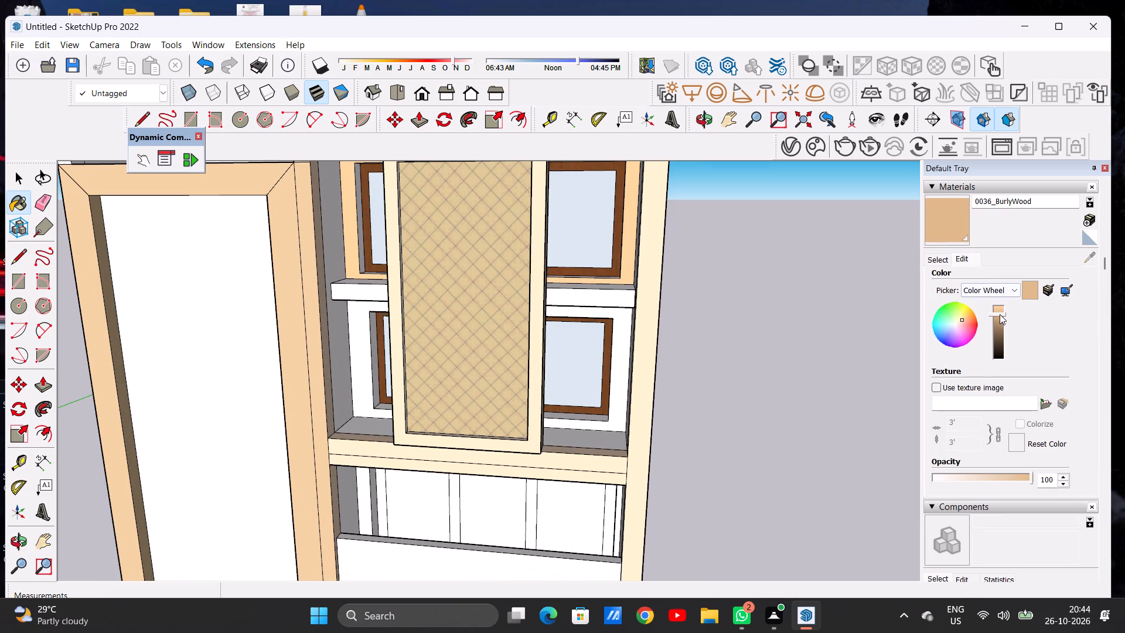
left_click(997, 310)
Paint the left and bottom reveals of the uppermost window opening with the brightened 0036_BurlyWood.
scroll(827, 305, "down", 4)
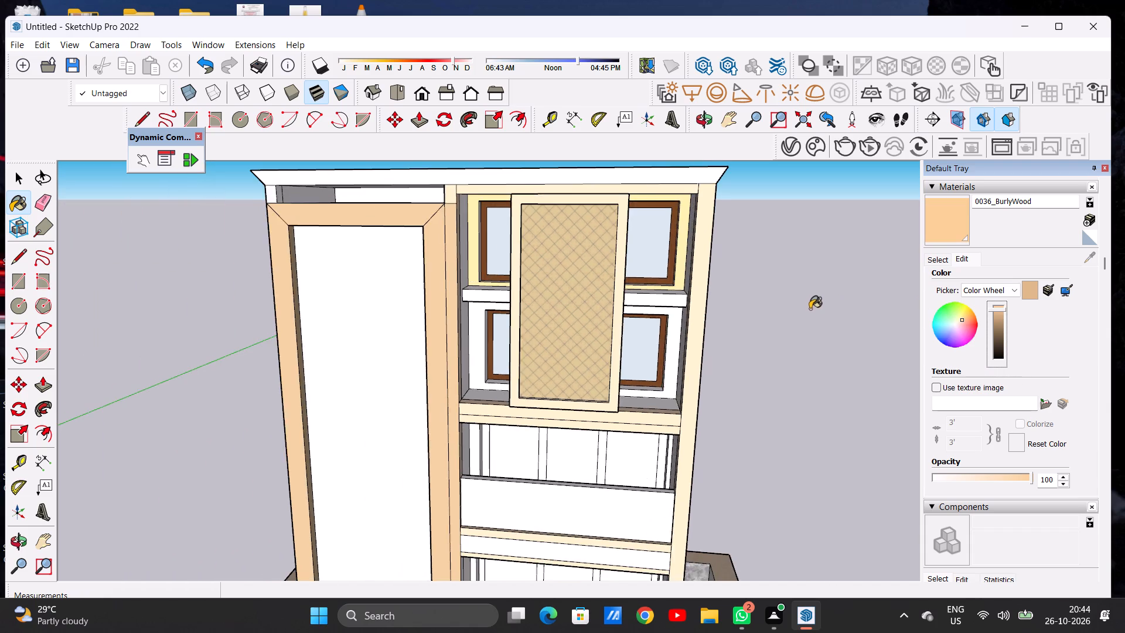
middle_click_drag(795, 305, 773, 266)
middle_click_drag(526, 283, 524, 282)
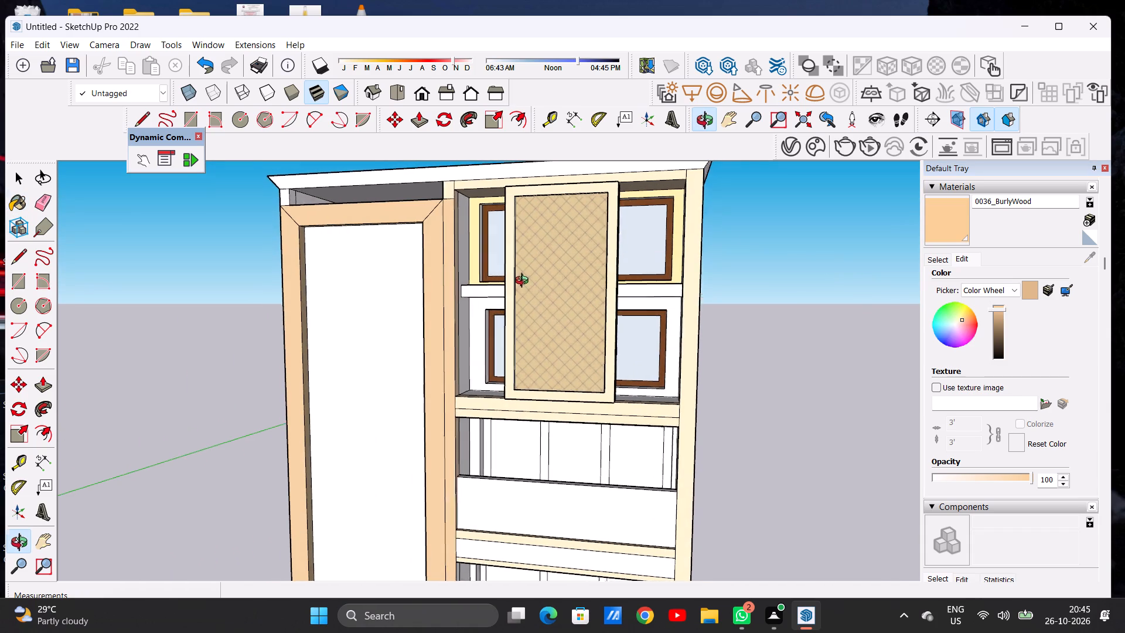
middle_click_drag(524, 282, 452, 334)
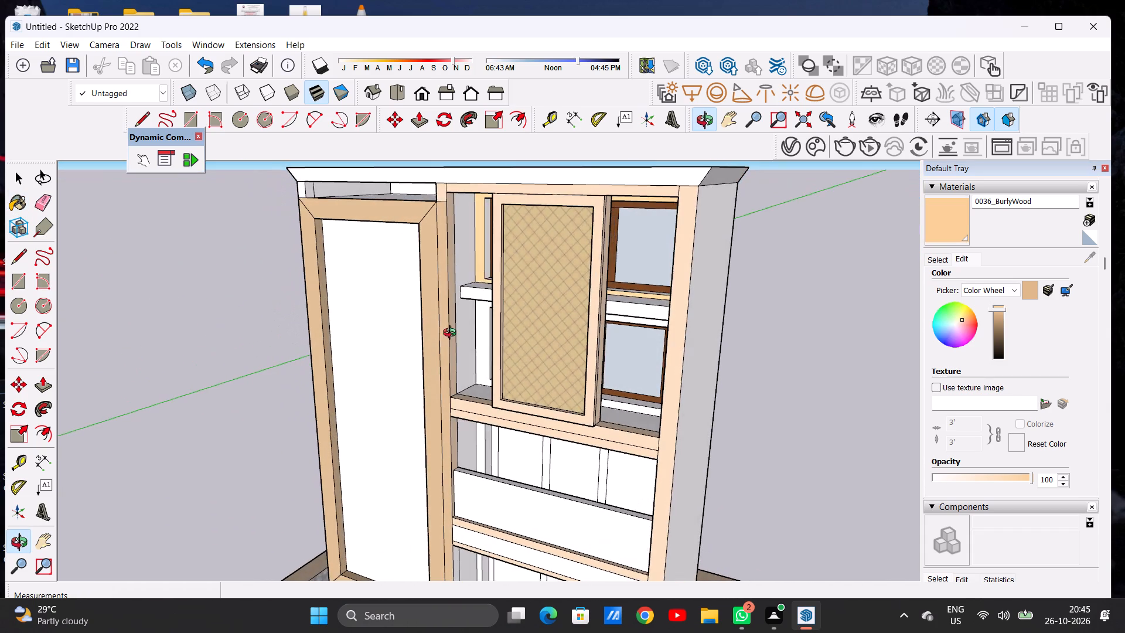
middle_click_drag(452, 334, 452, 334)
scroll(495, 252, "up", 16)
left_click(476, 246)
scroll(480, 252, "down", 3)
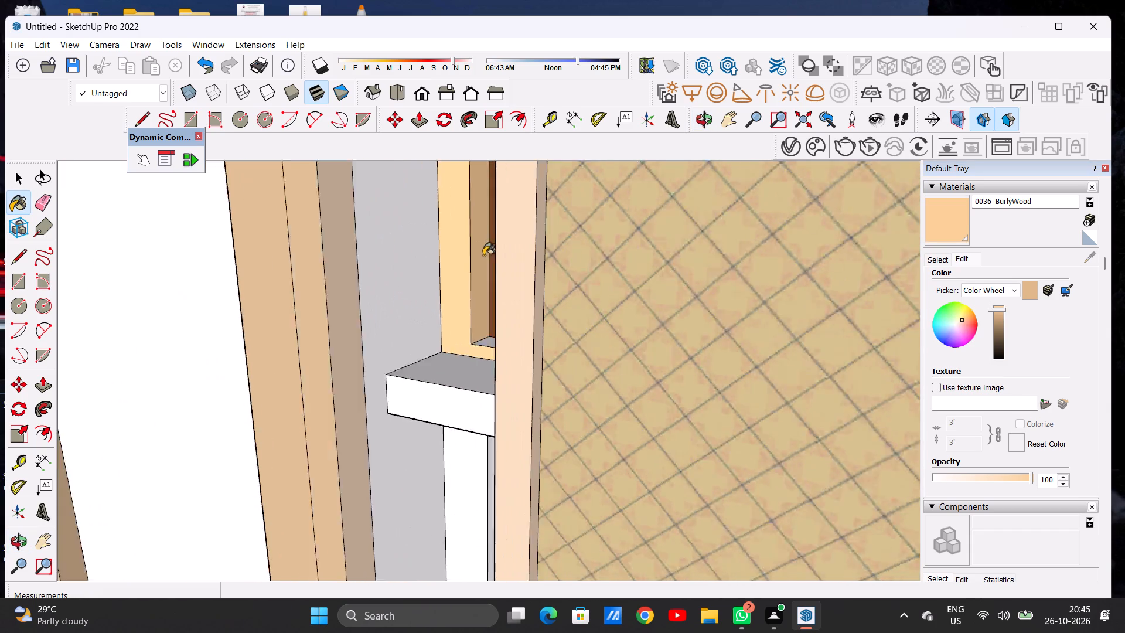
scroll(483, 256, "down", 12)
scroll(718, 288, "up", 14)
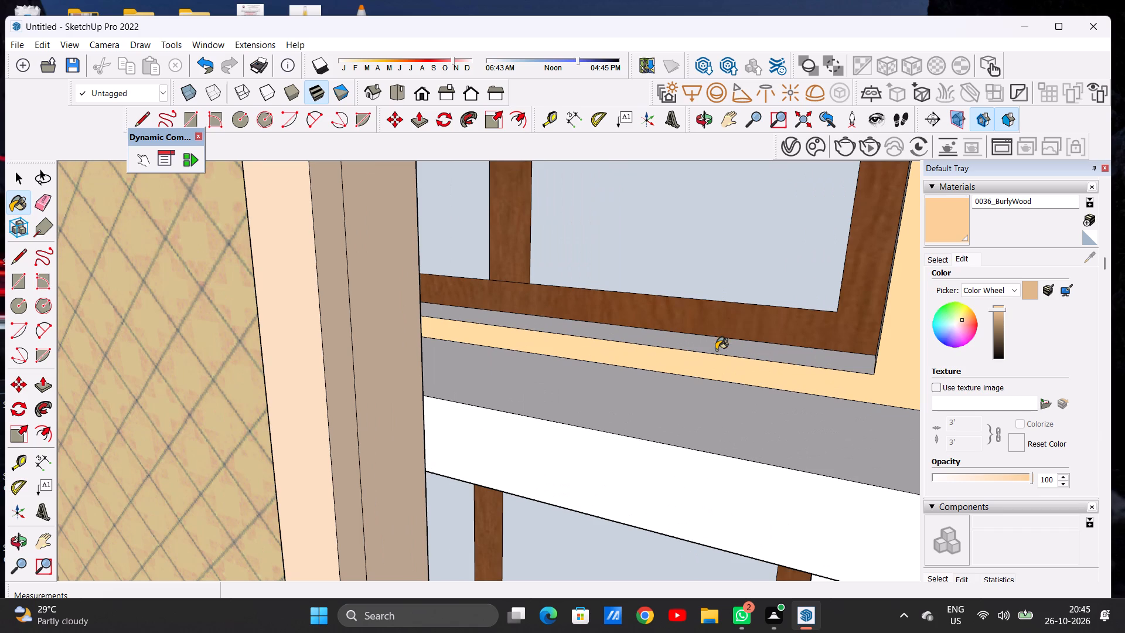
left_click(716, 350)
Repaint the back wall around the uppermost window with 0012_Bisque from Colors-Named.
scroll(625, 305, "down", 4)
scroll(625, 304, "up", 1)
scroll(625, 304, "down", 7)
middle_click_drag(650, 277, 530, 352)
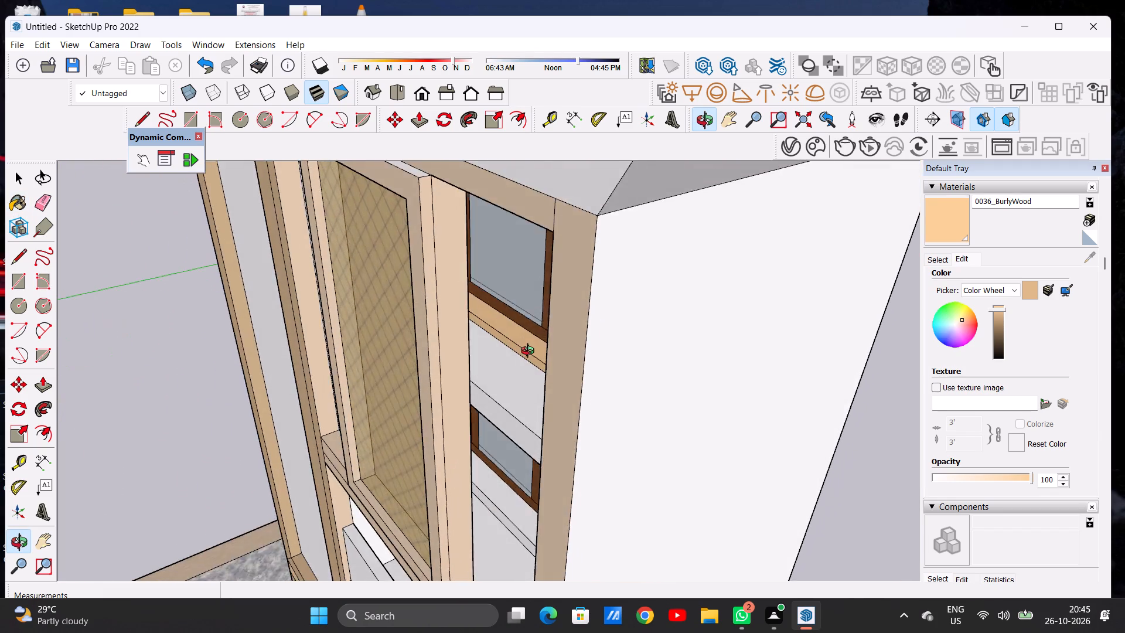
middle_click_drag(530, 352, 700, 301)
scroll(697, 284, "down", 8)
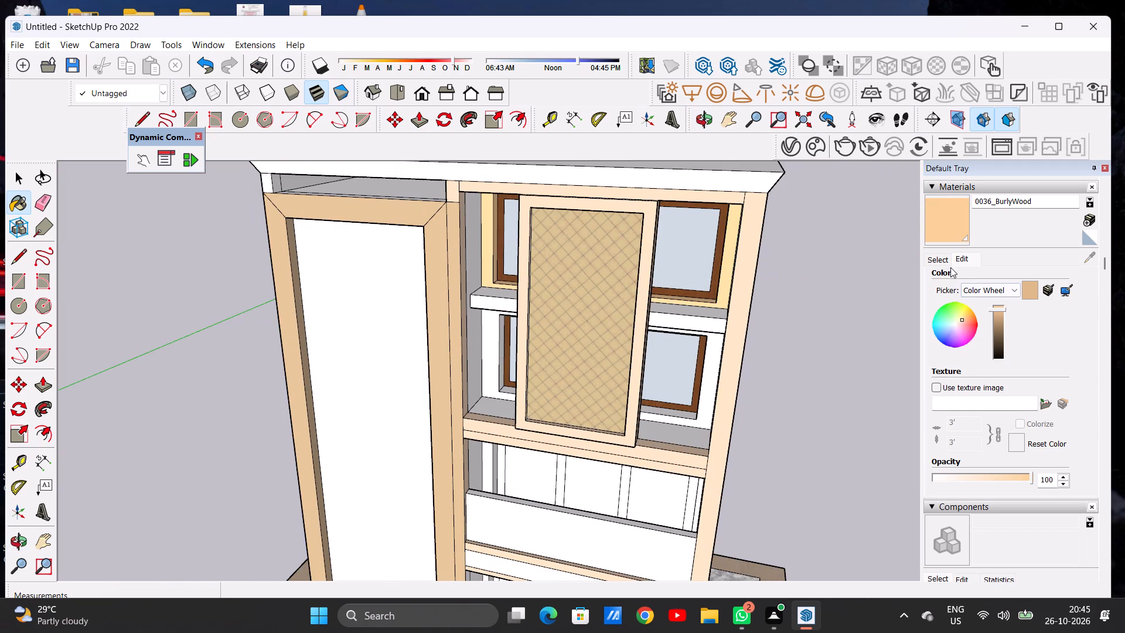
left_click(946, 263)
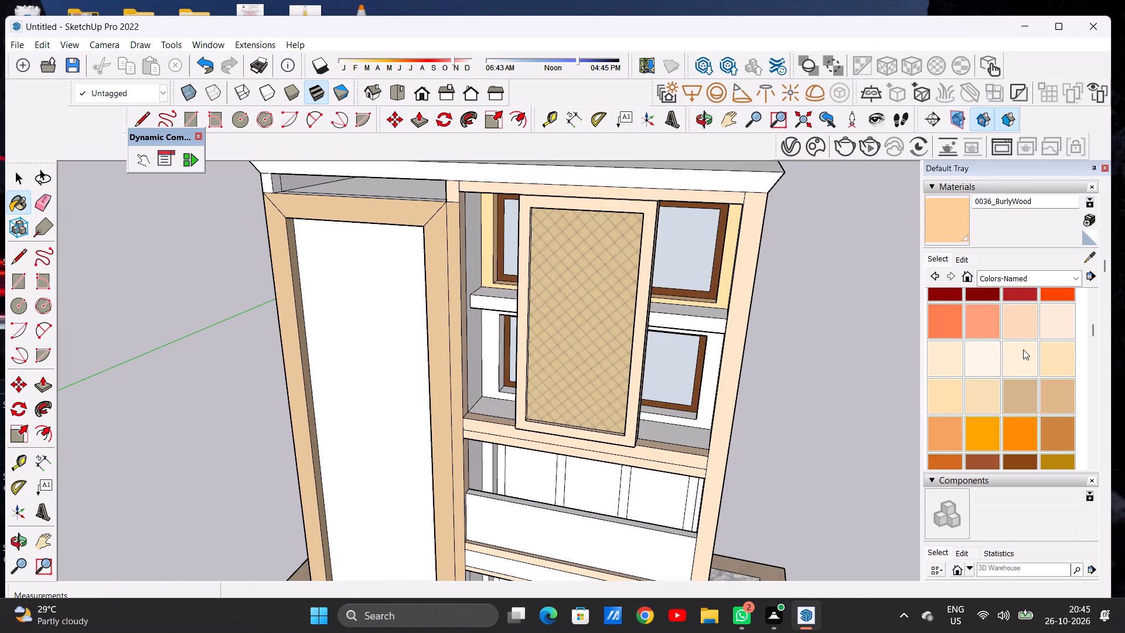
scroll(1023, 349, "up", 3)
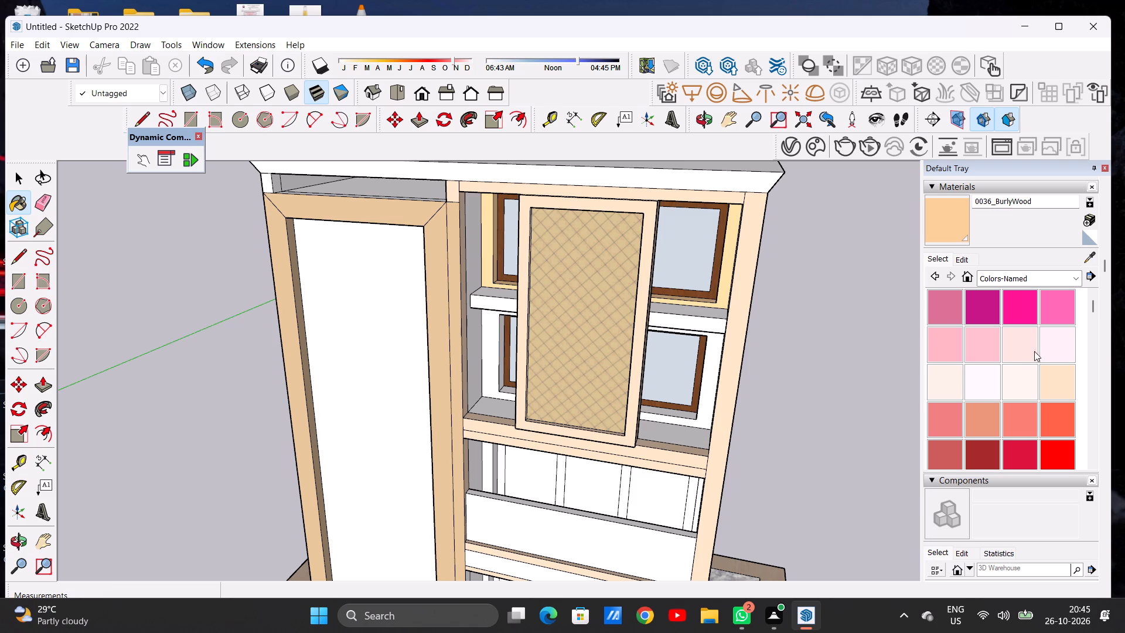
scroll(1047, 367, "down", 1)
scroll(1047, 367, "up", 1)
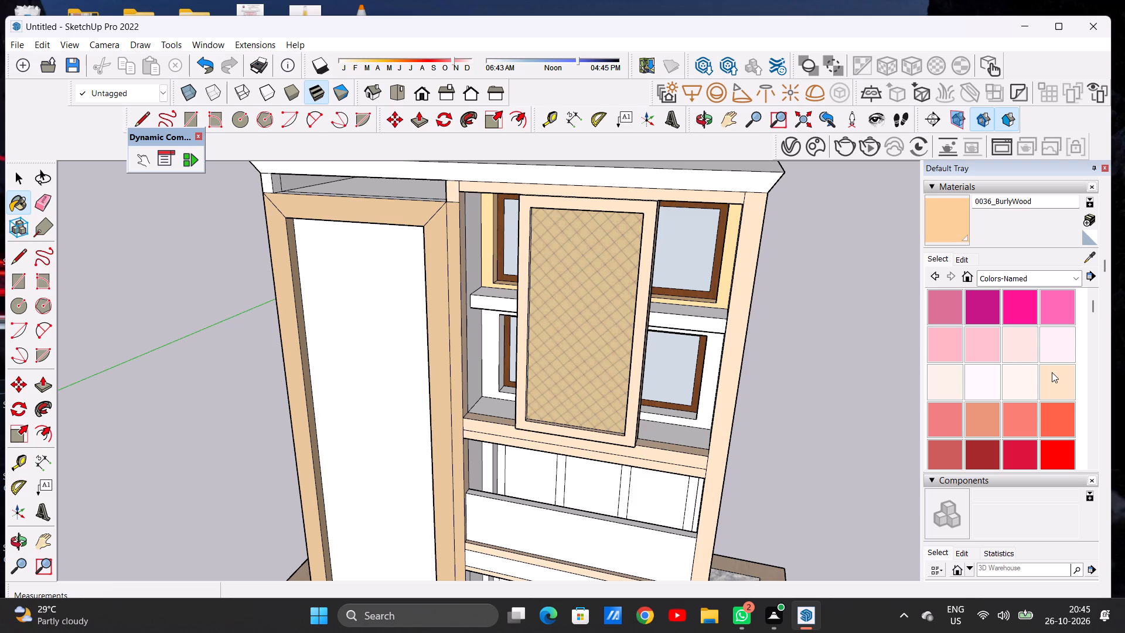
left_click(1052, 372)
scroll(721, 258, "up", 5)
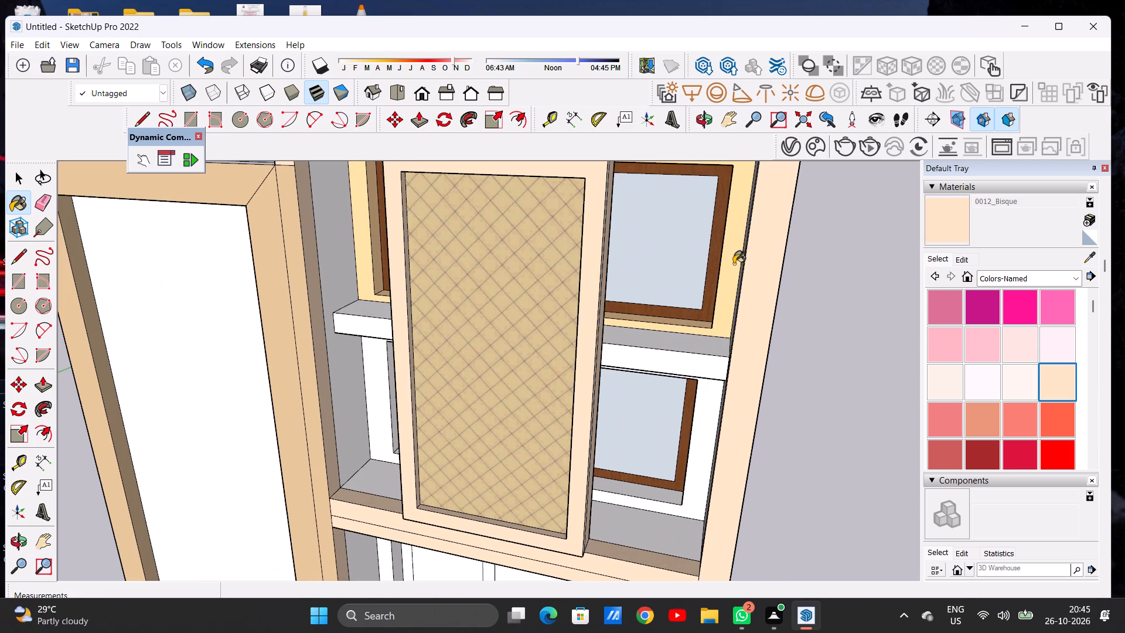
left_click(732, 262)
Darken the new Bisque material's color slightly, keeping its hue.
left_click(960, 258)
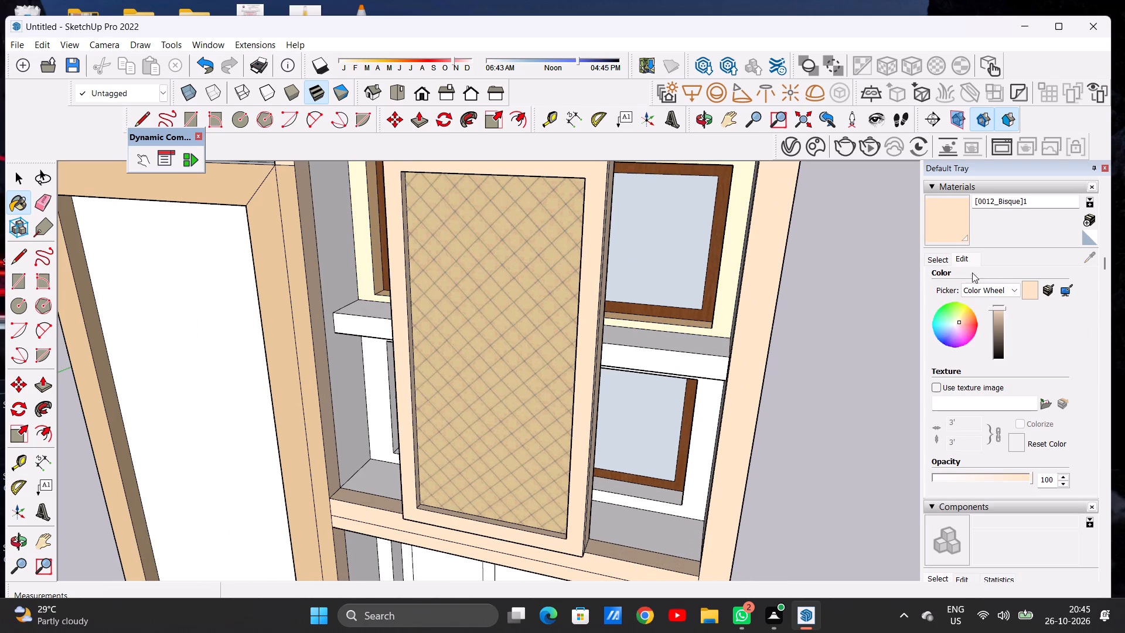
left_click(998, 311)
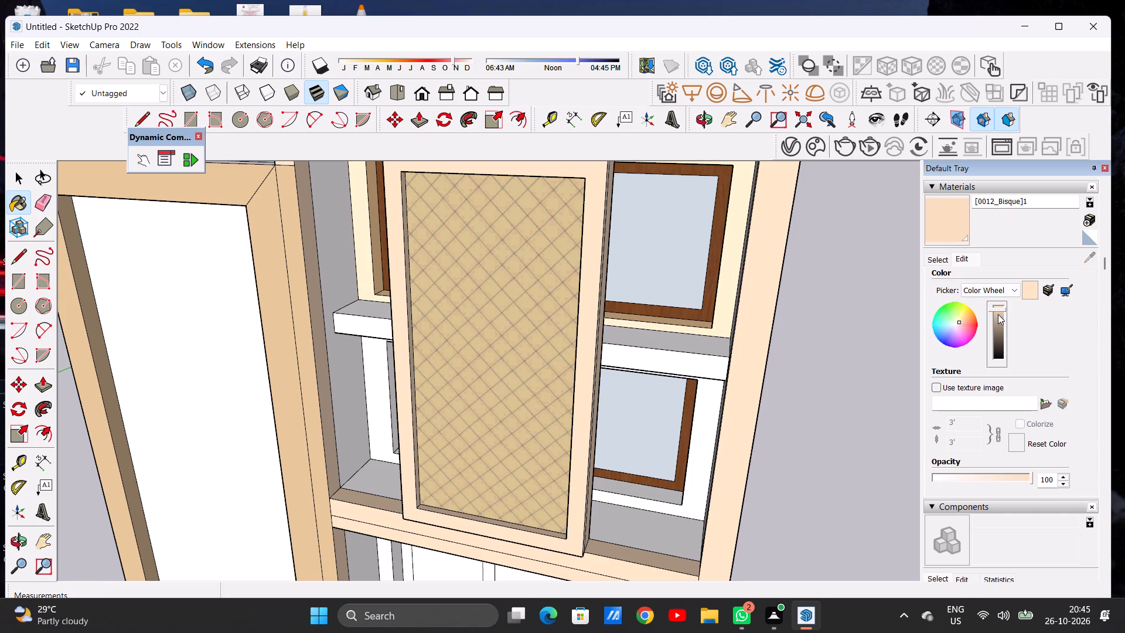
scroll(674, 294, "down", 7)
middle_click_drag(650, 299, 656, 223)
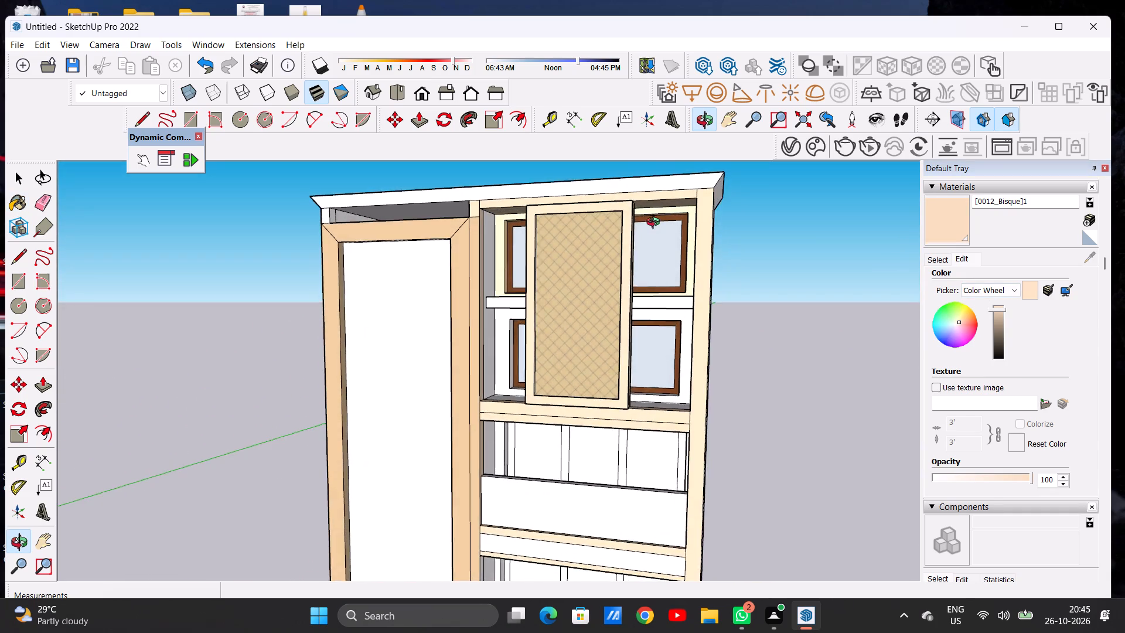
middle_click_drag(656, 223, 691, 243)
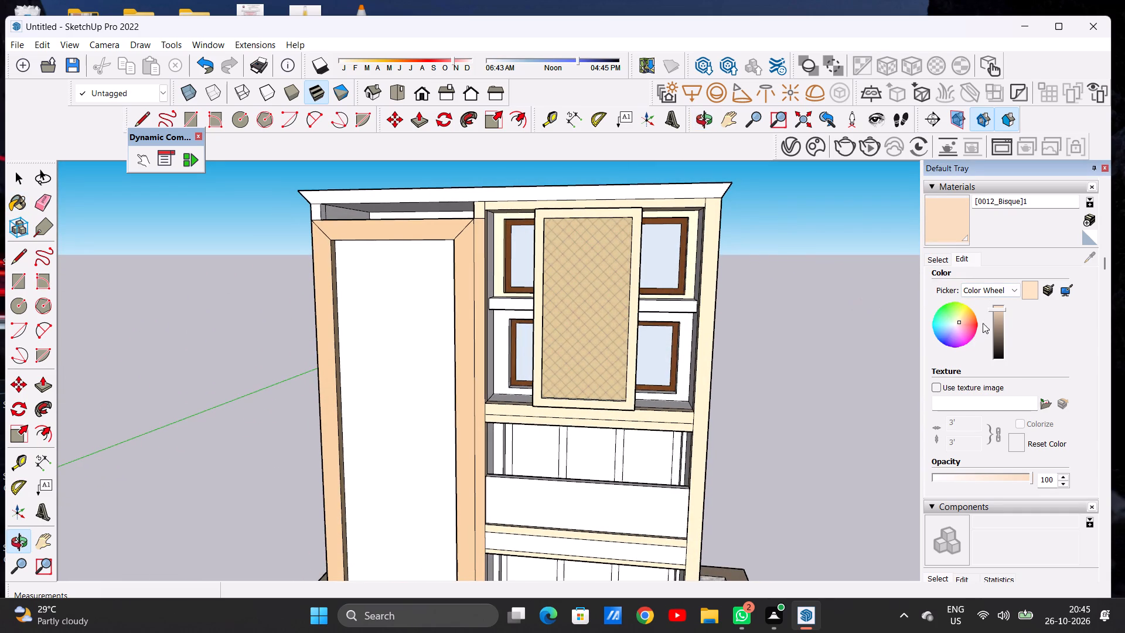
left_click(996, 312)
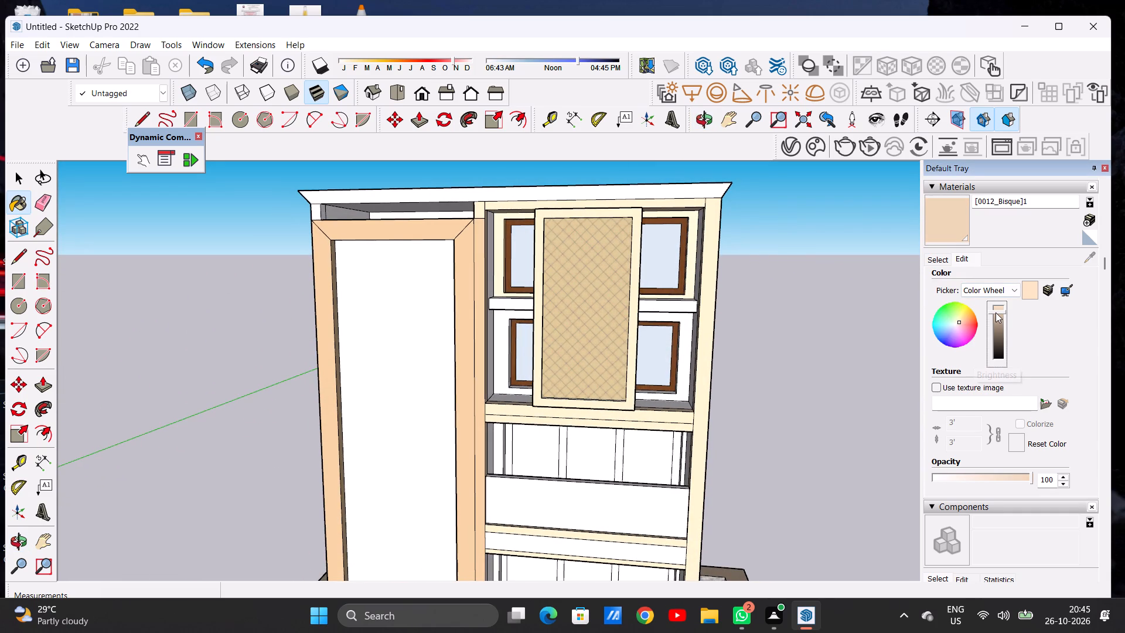
Paint the right and top reveals of the uppermost window opening with the darkened Bisque material.
scroll(662, 274, "up", 4)
middle_click_drag(657, 272, 541, 286)
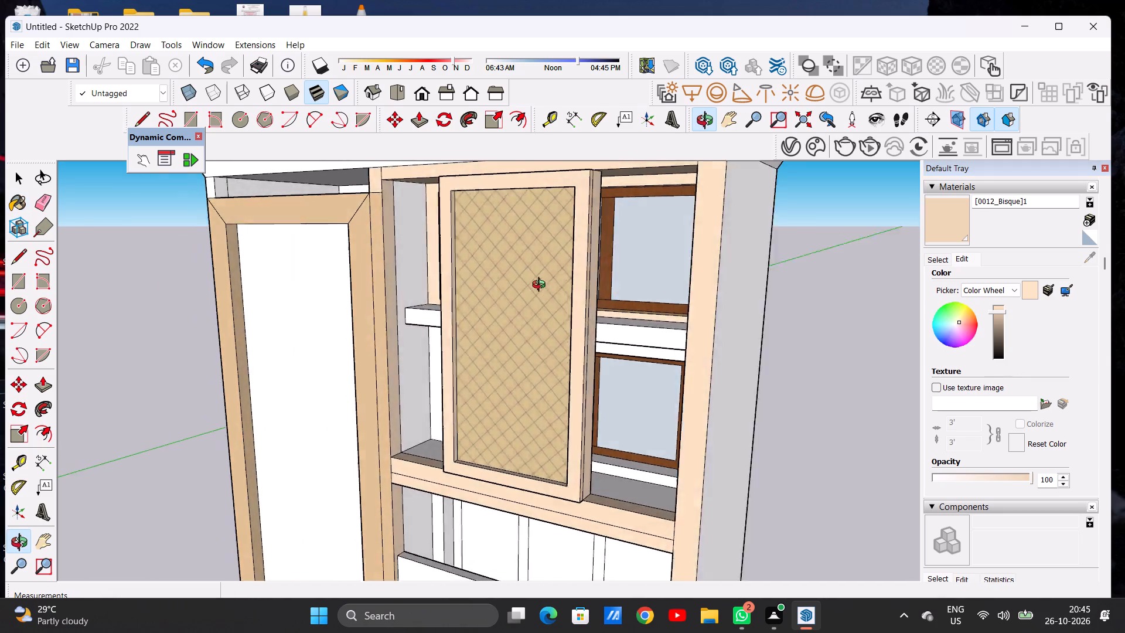
middle_click_drag(541, 286, 757, 301)
scroll(667, 291, "up", 8)
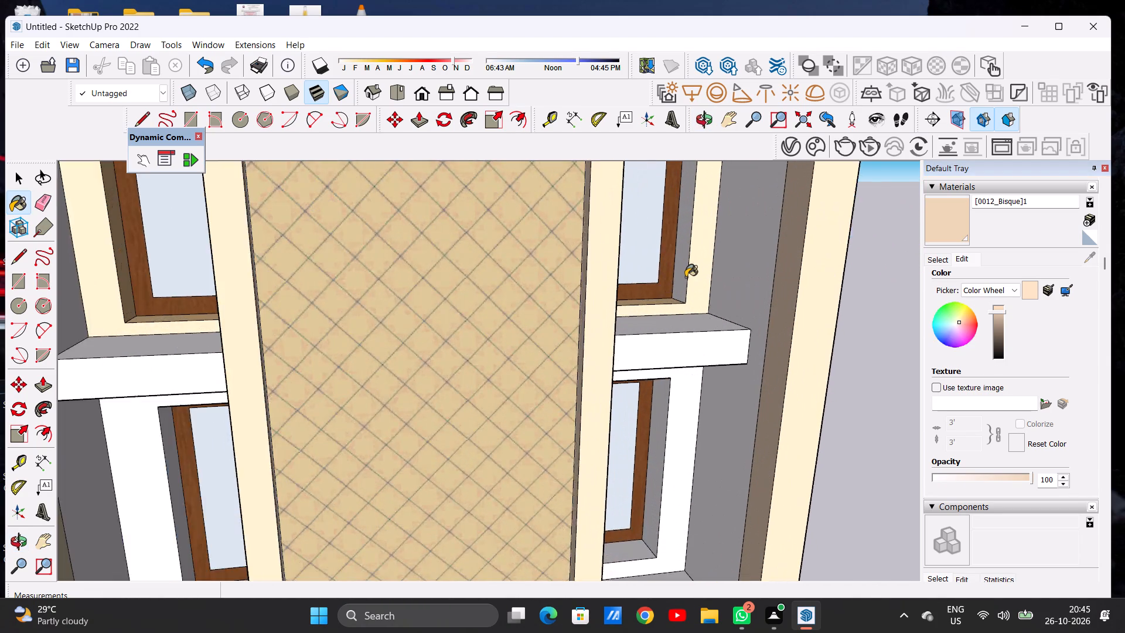
scroll(686, 277, "up", 3)
scroll(688, 275, "down", 1)
scroll(688, 275, "up", 2)
left_click(685, 275)
scroll(664, 294, "down", 16)
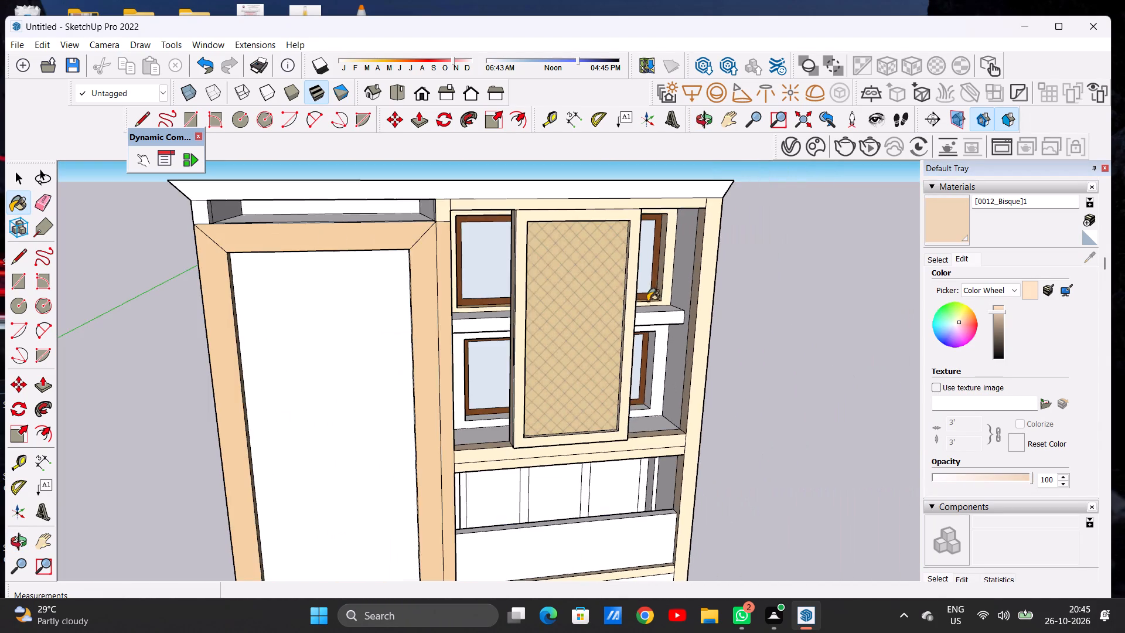
middle_click_drag(640, 292, 534, 263)
scroll(637, 287, "up", 2)
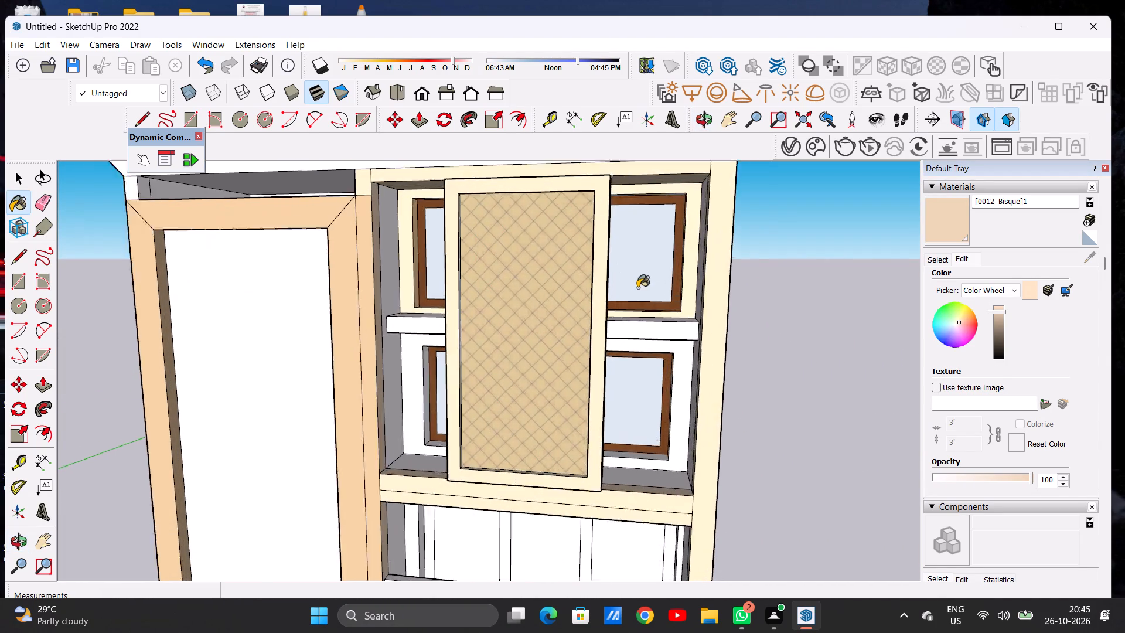
scroll(637, 288, "up", 2)
middle_click_drag(663, 290, 649, 267)
scroll(636, 307, "down", 1)
scroll(636, 314, "up", 1)
scroll(636, 317, "down", 5)
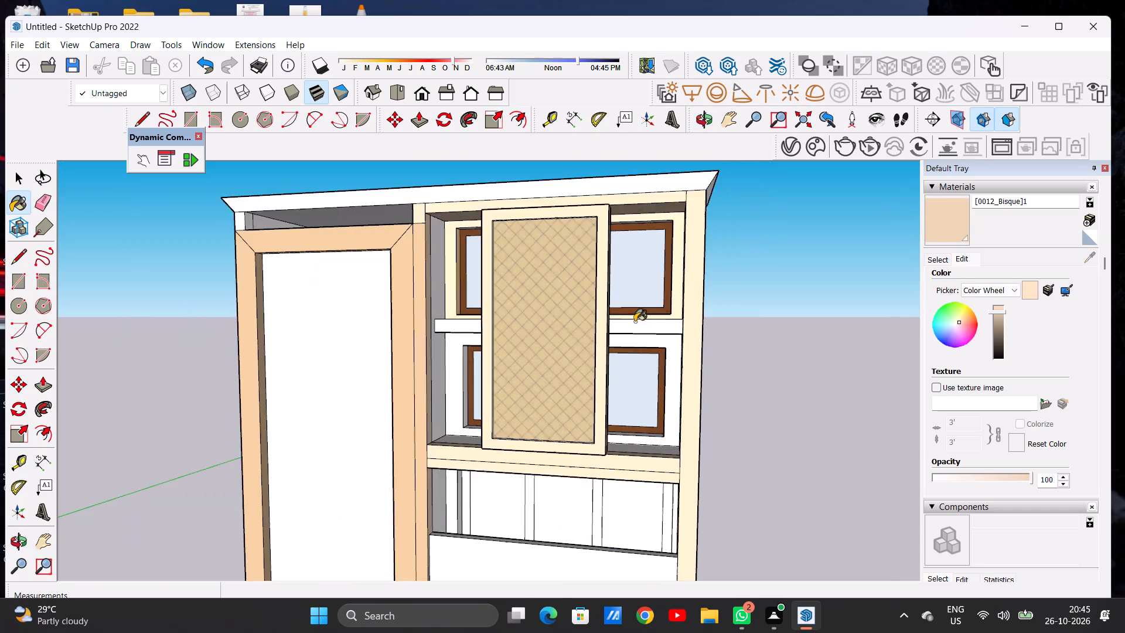
scroll(635, 322, "down", 7)
scroll(615, 268, "up", 4)
middle_click_drag(621, 294, 623, 249)
scroll(660, 253, "up", 13)
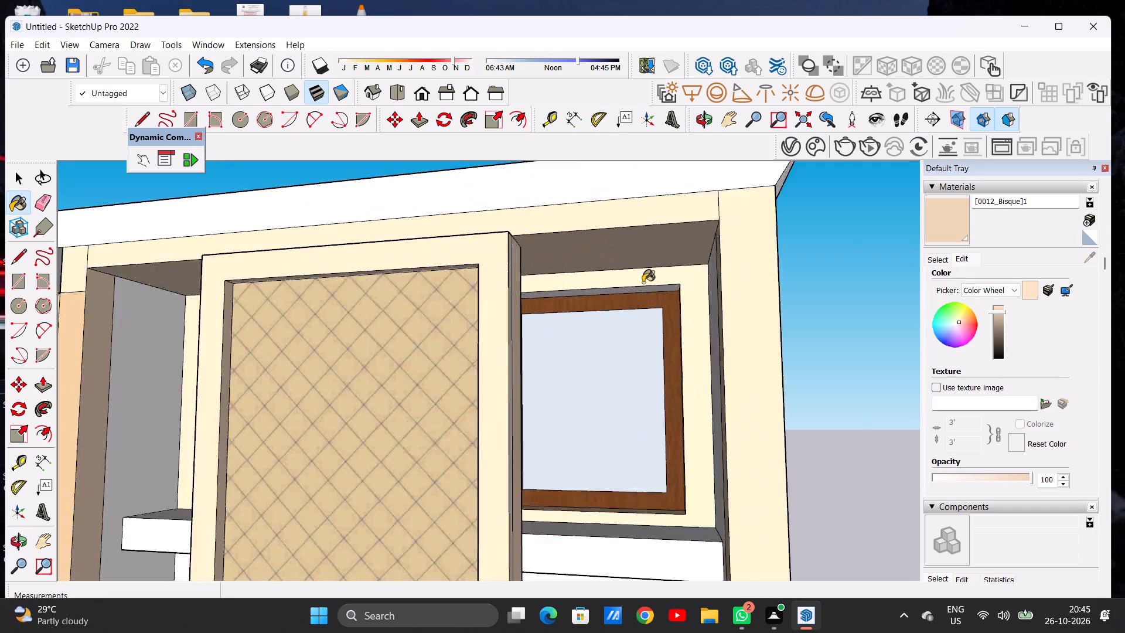
scroll(643, 283, "up", 10)
left_click(653, 288)
Paint both inner side walls of the recess around the upper windows with the darkened Bisque material.
scroll(656, 290, "down", 20)
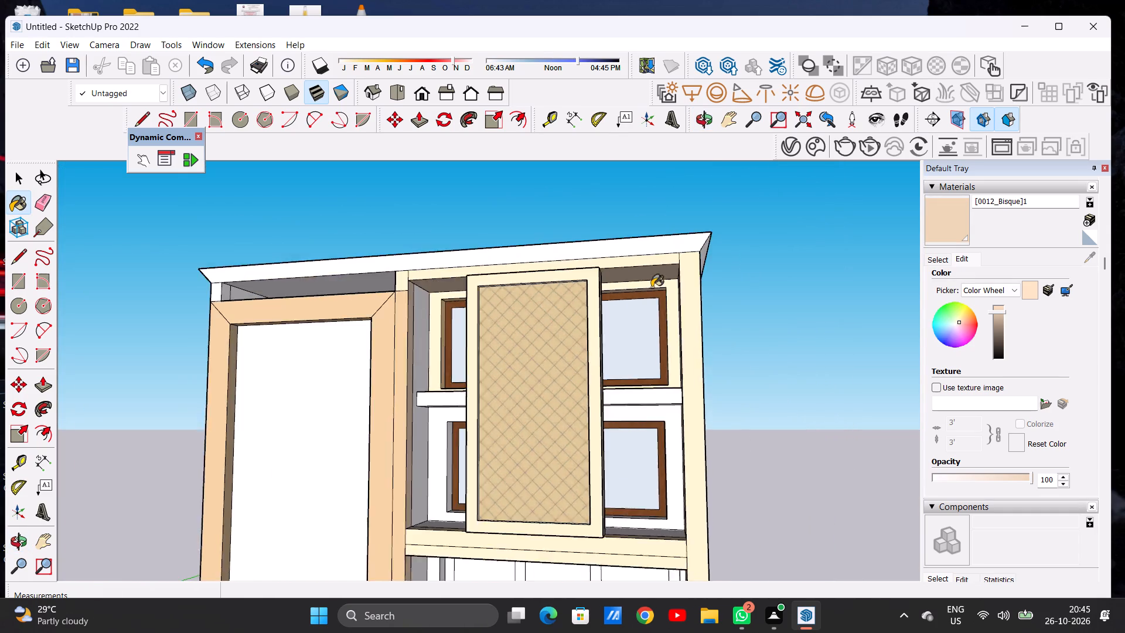
scroll(652, 287, "down", 5)
middle_click_drag(527, 302, 684, 362)
scroll(630, 337, "up", 7)
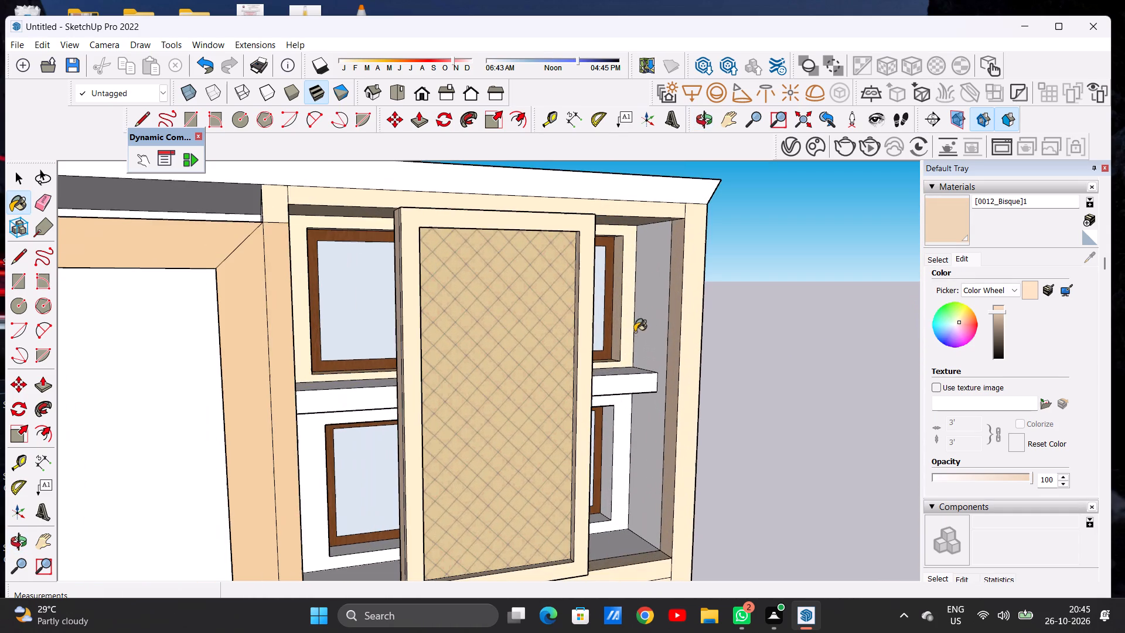
left_click(647, 322)
scroll(632, 331, "down", 6)
middle_click_drag(611, 333, 411, 339)
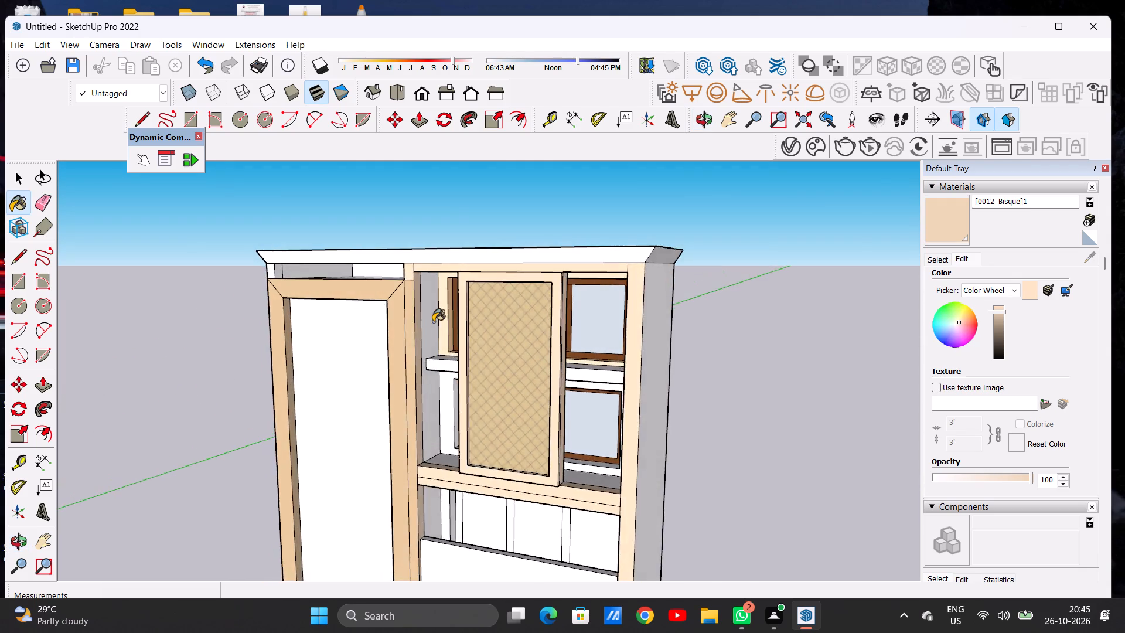
scroll(433, 322, "up", 5)
left_click(430, 320)
scroll(451, 313, "down", 8)
middle_click_drag(375, 318, 390, 312)
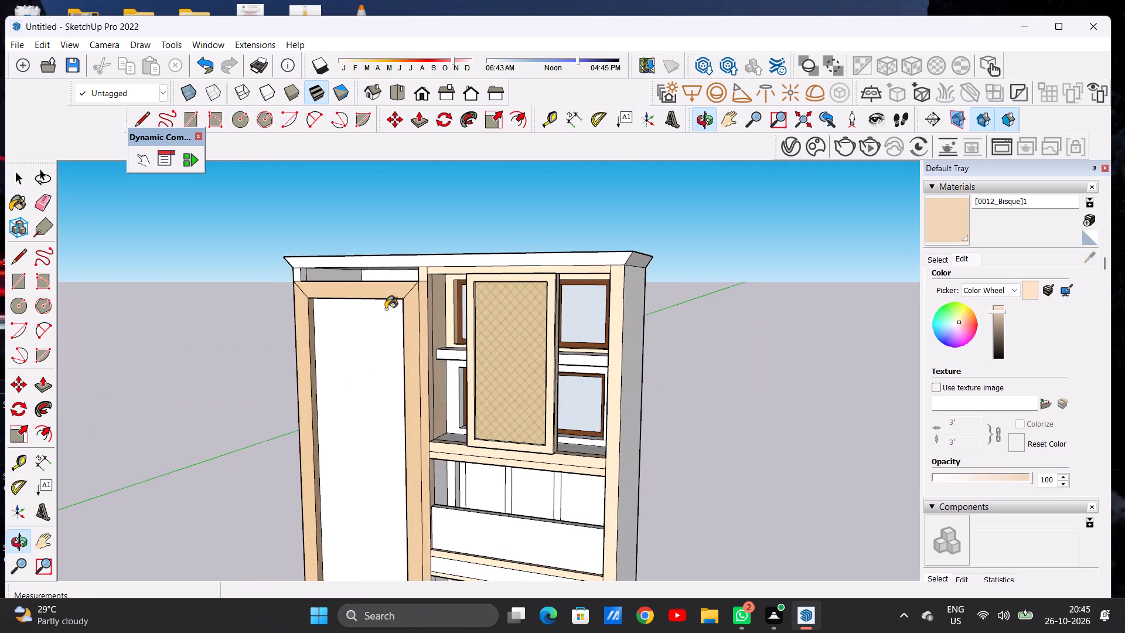
Paint the left side wall and back wall of the gap above the tall panel with the darkened Bisque material.
scroll(317, 283, "up", 17)
left_click(296, 274)
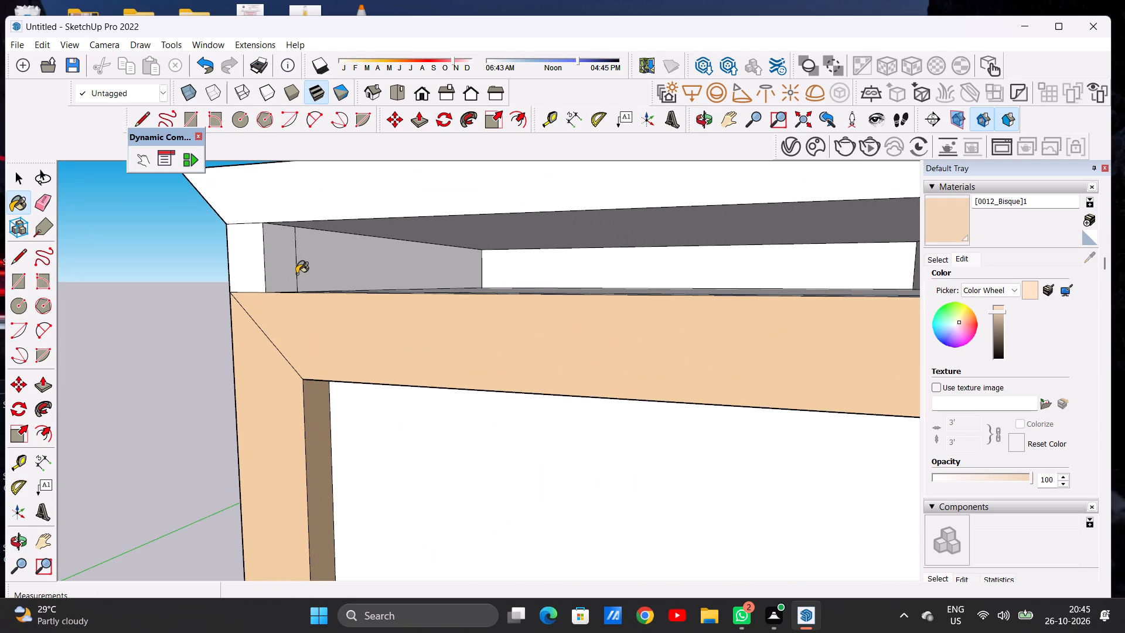
left_click(285, 277)
left_click(316, 271)
left_click(519, 267)
scroll(475, 282, "down", 6)
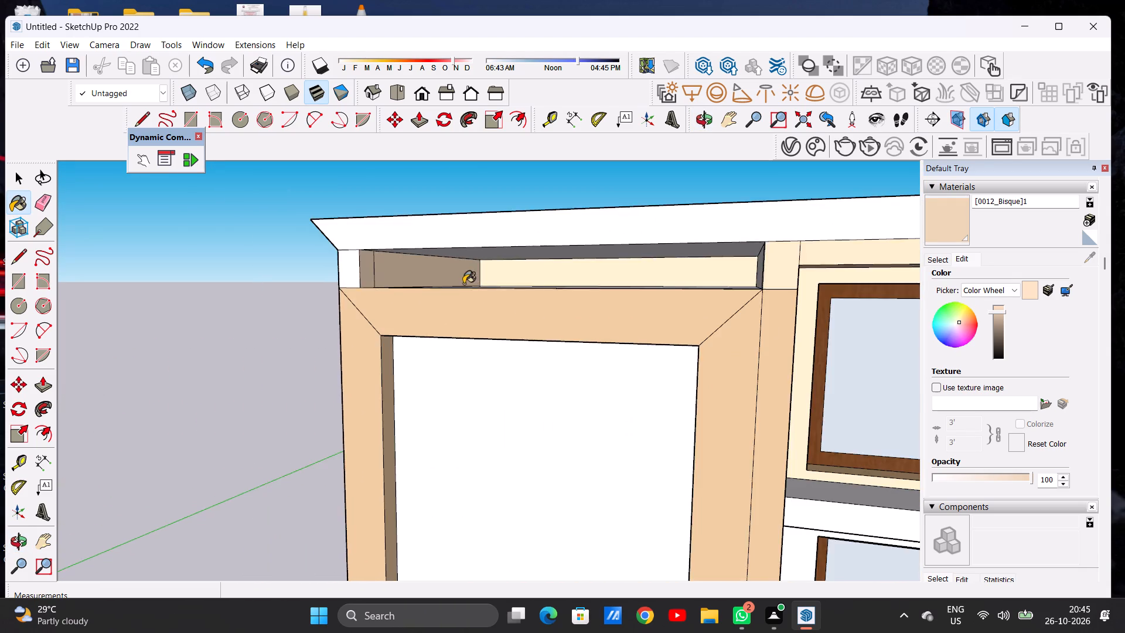
Paint the gap's right side wall, its floor and the ledge along the top of the tall frame with darkened Bisque.
middle_click_drag(501, 290, 666, 297)
scroll(660, 273, "up", 1)
scroll(660, 273, "down", 1)
scroll(660, 273, "up", 5)
left_click(653, 270)
left_click(700, 275)
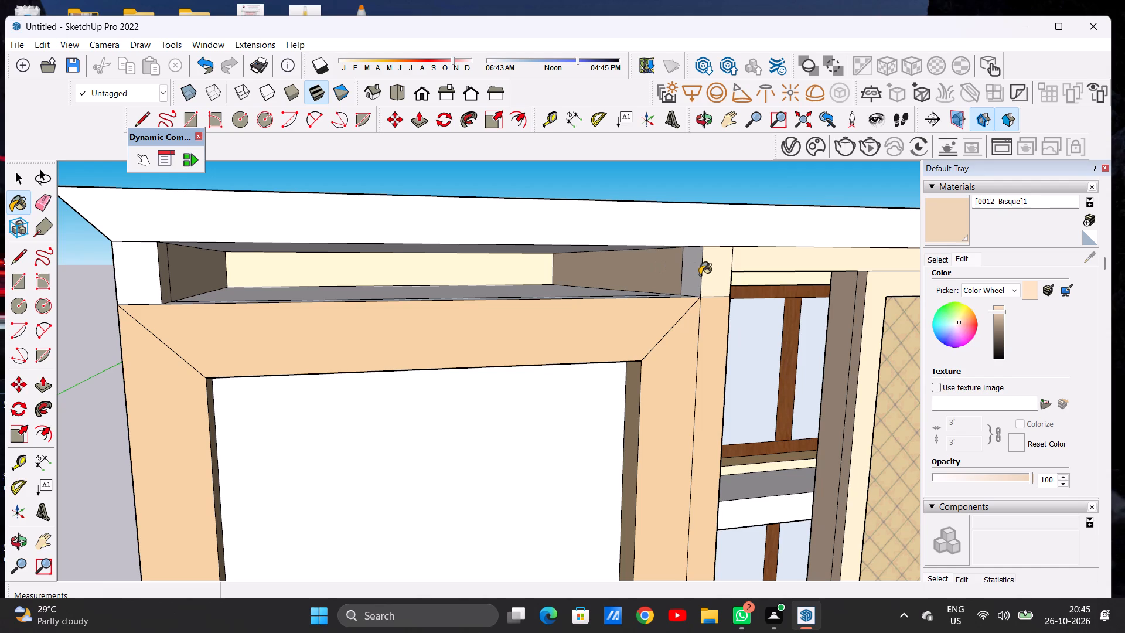
left_click(560, 289)
middle_click_drag(542, 300, 517, 342)
scroll(519, 328, "up", 4)
scroll(519, 328, "down", 1)
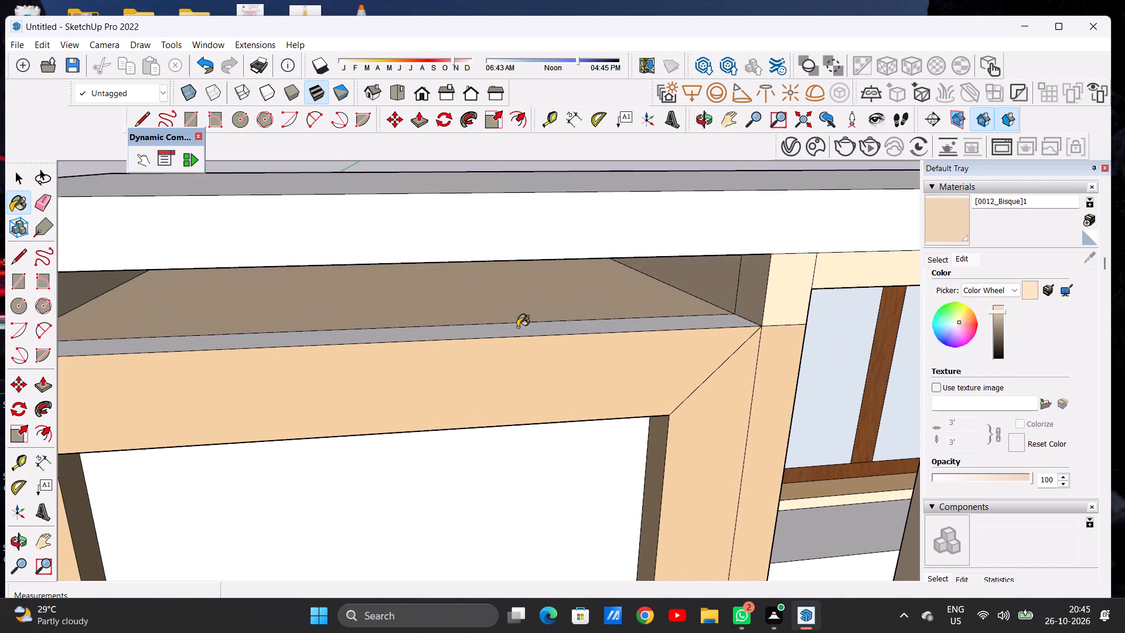
left_click(517, 327)
Paint the remaining white front face of the outer post beside the gap, just below the cornice, with darkened Bisque.
scroll(498, 329, "down", 20)
scroll(498, 329, "down", 2)
middle_click_drag(489, 329, 438, 281)
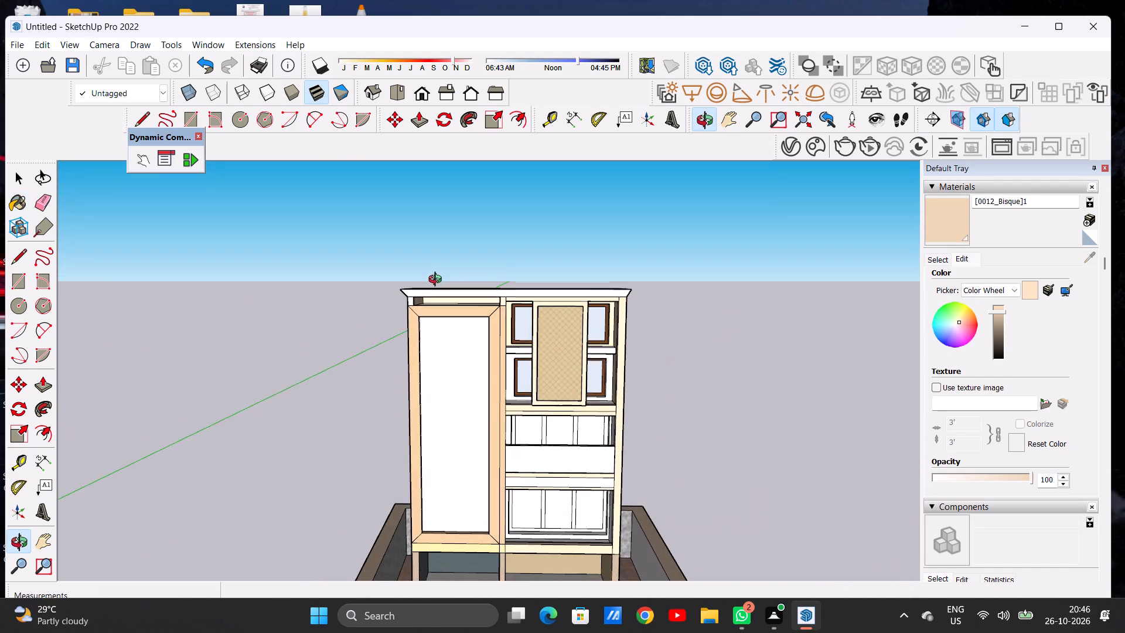
middle_click_drag(438, 281, 438, 266)
scroll(418, 300, "up", 5)
left_click(411, 297)
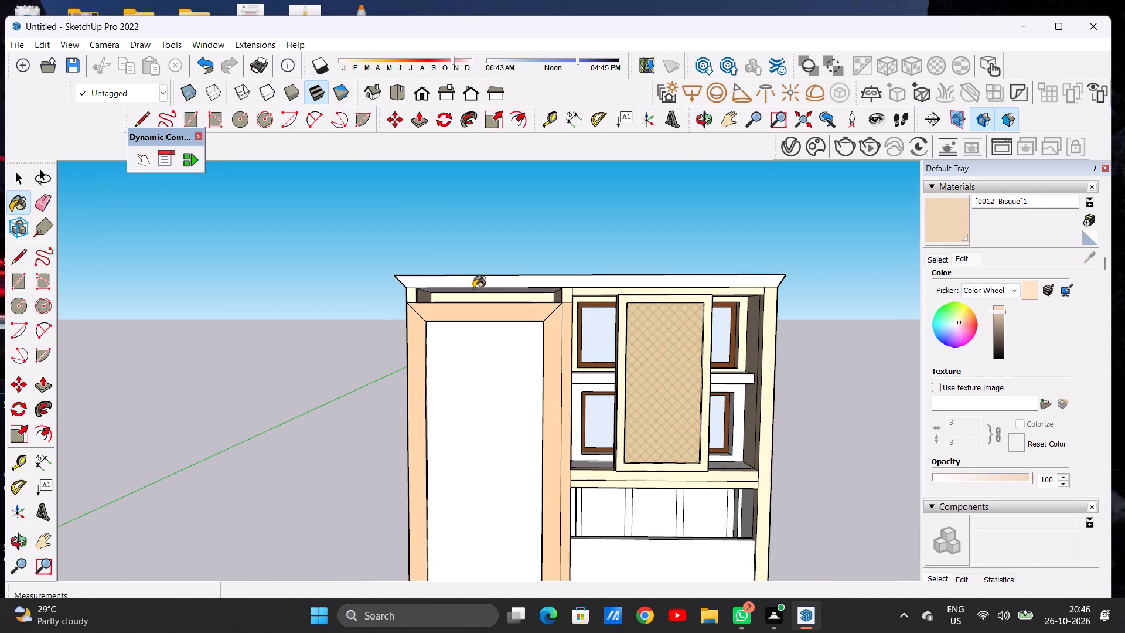
Paint the front face of the shelf between the two upper windows with the darkened Bisque material.
scroll(476, 288, "down", 8)
scroll(407, 290, "down", 4)
scroll(525, 400, "up", 4)
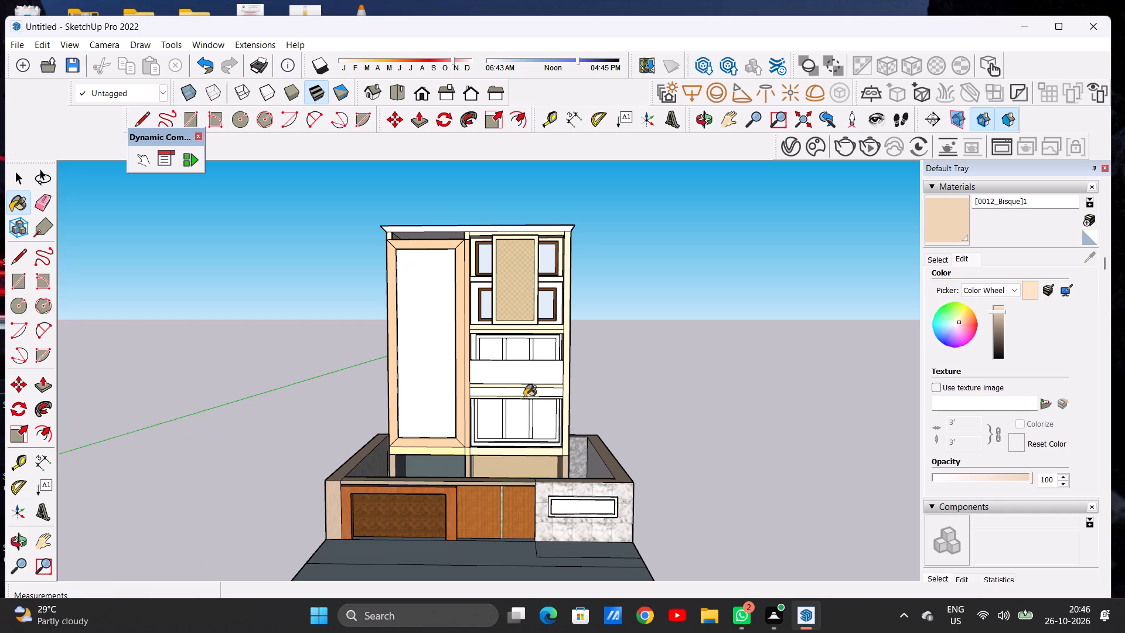
scroll(530, 367, "up", 7)
scroll(527, 308, "down", 6)
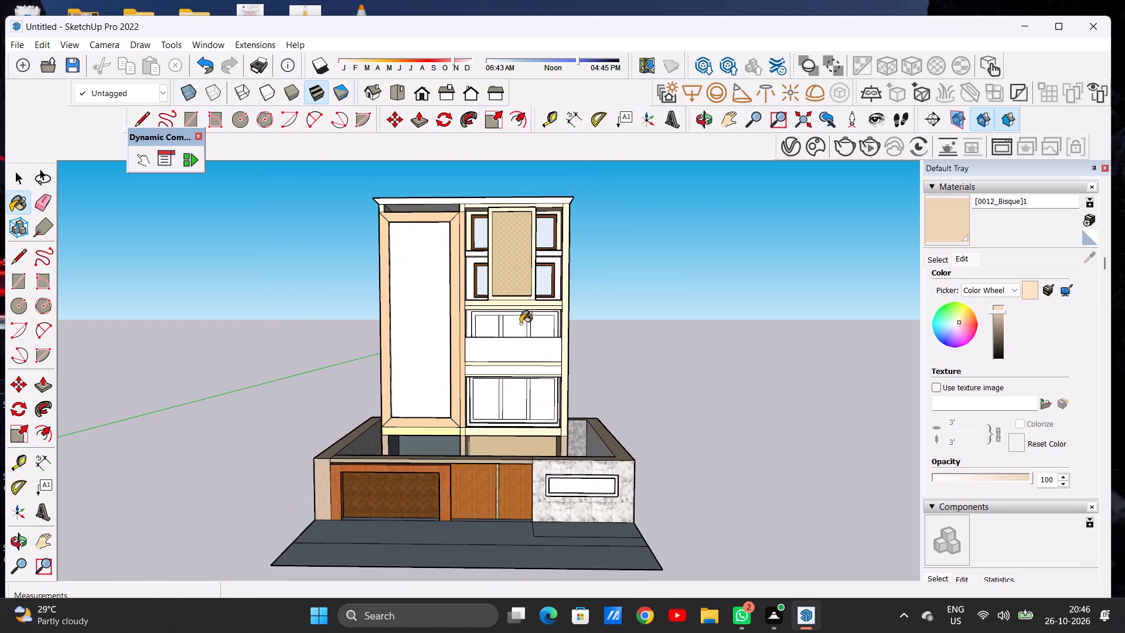
middle_click_drag(541, 283, 494, 333)
scroll(542, 256, "up", 10)
scroll(552, 250, "down", 1)
scroll(552, 250, "up", 4)
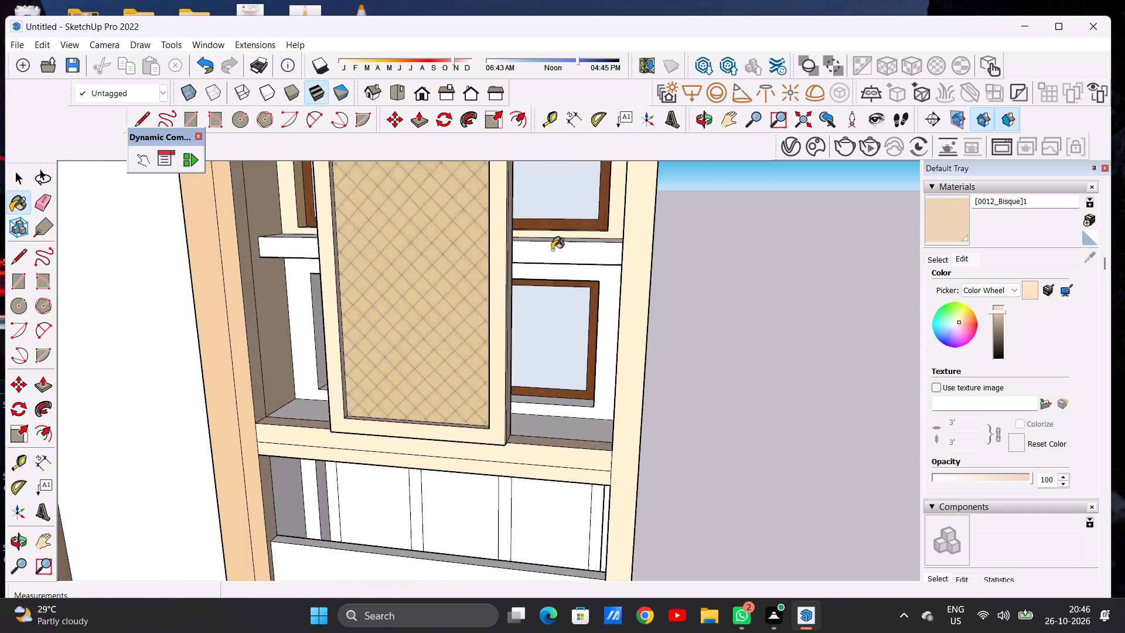
scroll(552, 250, "up", 6)
left_click(570, 251)
Paint the top face of the shelf between the two upper windows with the darkened Bisque material.
scroll(537, 232, "down", 3)
middle_click_drag(537, 239, 544, 324)
scroll(581, 272, "up", 3)
scroll(581, 272, "down", 1)
scroll(581, 272, "up", 1)
scroll(581, 272, "down", 1)
scroll(581, 272, "up", 1)
left_click(579, 274)
Paint the underside of the shelf between the two upper windows with the darkened Bisque material.
scroll(553, 300, "down", 6)
scroll(551, 303, "up", 1)
scroll(551, 303, "down", 5)
middle_click_drag(560, 332, 533, 192)
scroll(546, 247, "up", 5)
middle_click_drag(540, 271, 540, 217)
scroll(550, 229, "up", 12)
left_click(565, 224)
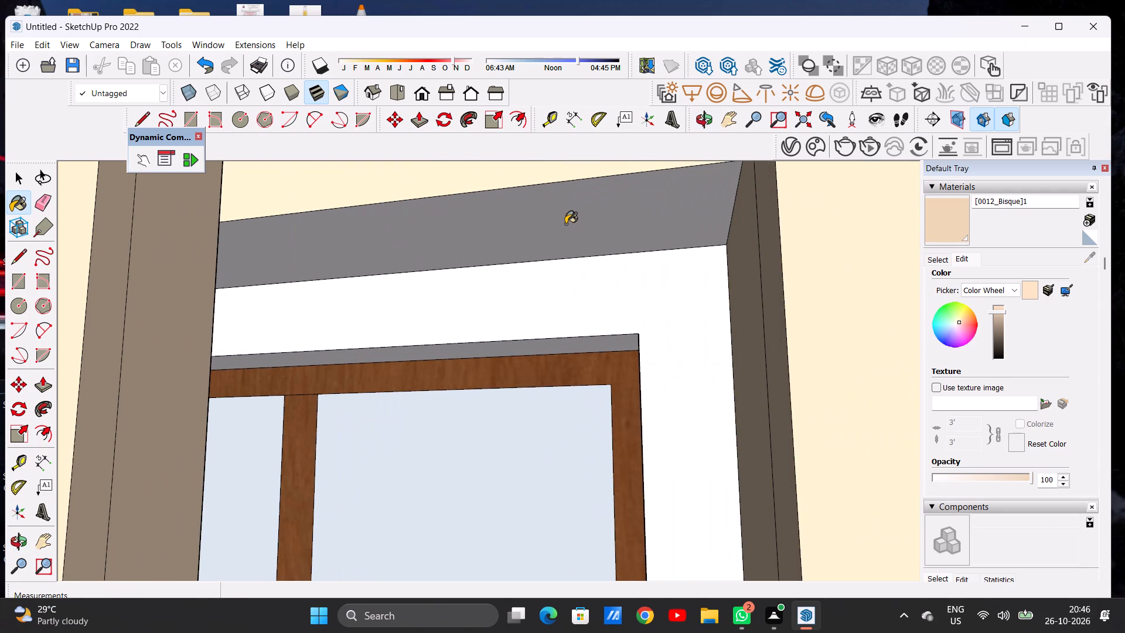
Paint the back wall around the window below the shelf with the darkened Bisque material.
scroll(568, 229, "down", 16)
scroll(587, 266, "up", 12)
left_click(594, 256)
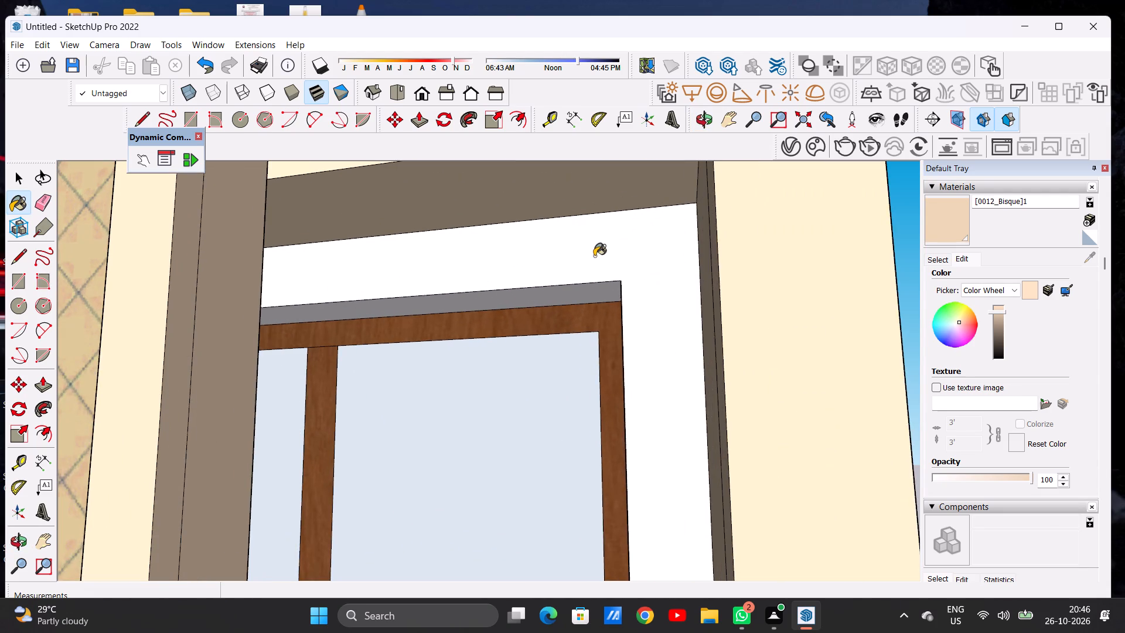
Paint the bottom and top reveals of the window opening below the shelf with the darkened Bisque material.
scroll(596, 259, "down", 17)
middle_click_drag(527, 285, 548, 356)
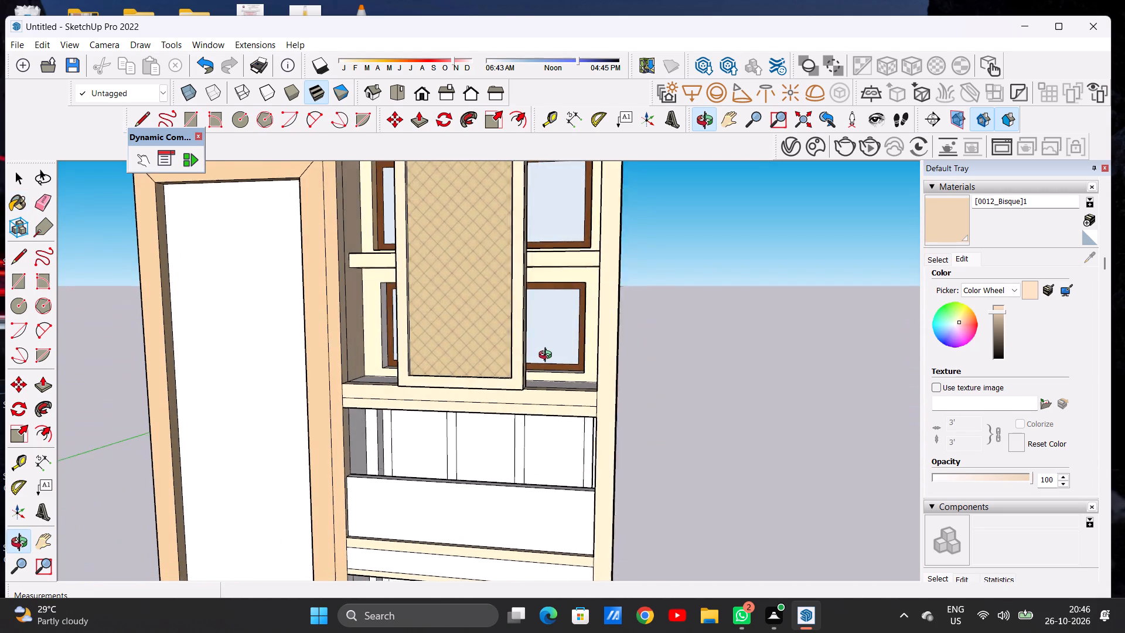
middle_click_drag(548, 356, 504, 362)
scroll(531, 365, "up", 8)
middle_click_drag(535, 375, 546, 452)
scroll(557, 409, "down", 1)
scroll(560, 401, "up", 6)
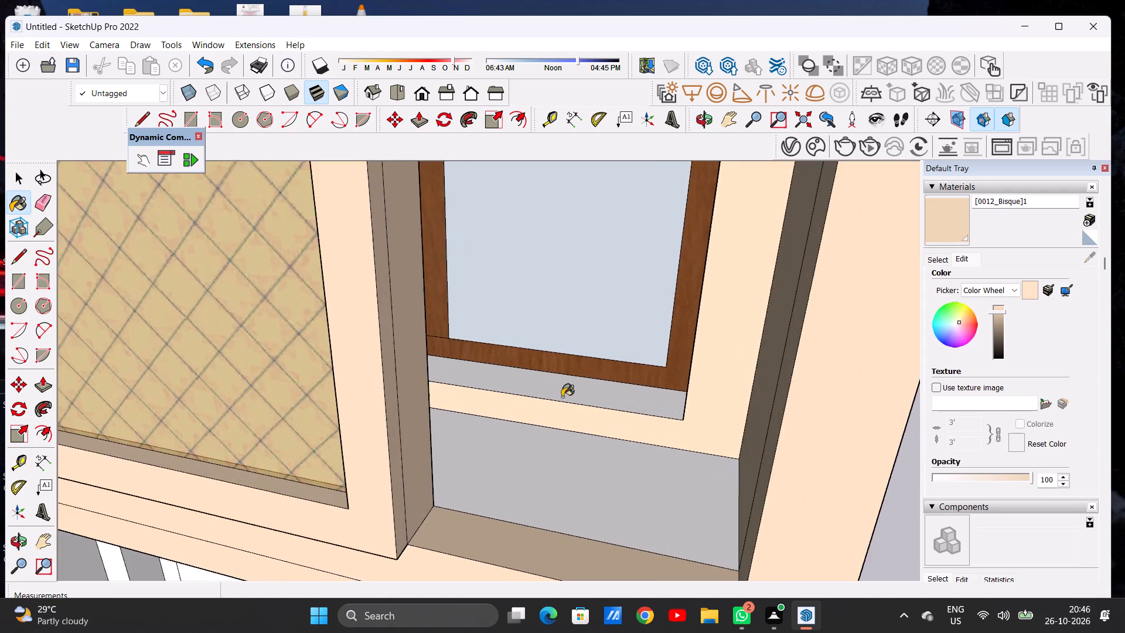
scroll(562, 397, "up", 5)
left_click(567, 383)
scroll(538, 390, "down", 20)
scroll(538, 390, "down", 4)
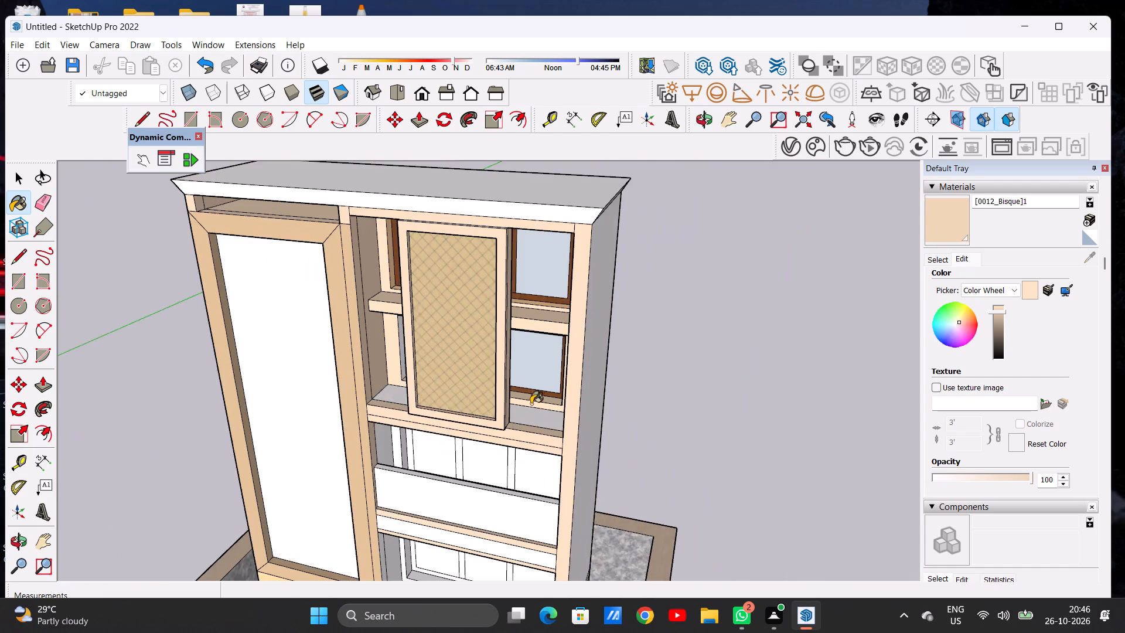
middle_click_drag(531, 397, 531, 228)
scroll(527, 270, "up", 13)
scroll(556, 319, "up", 3)
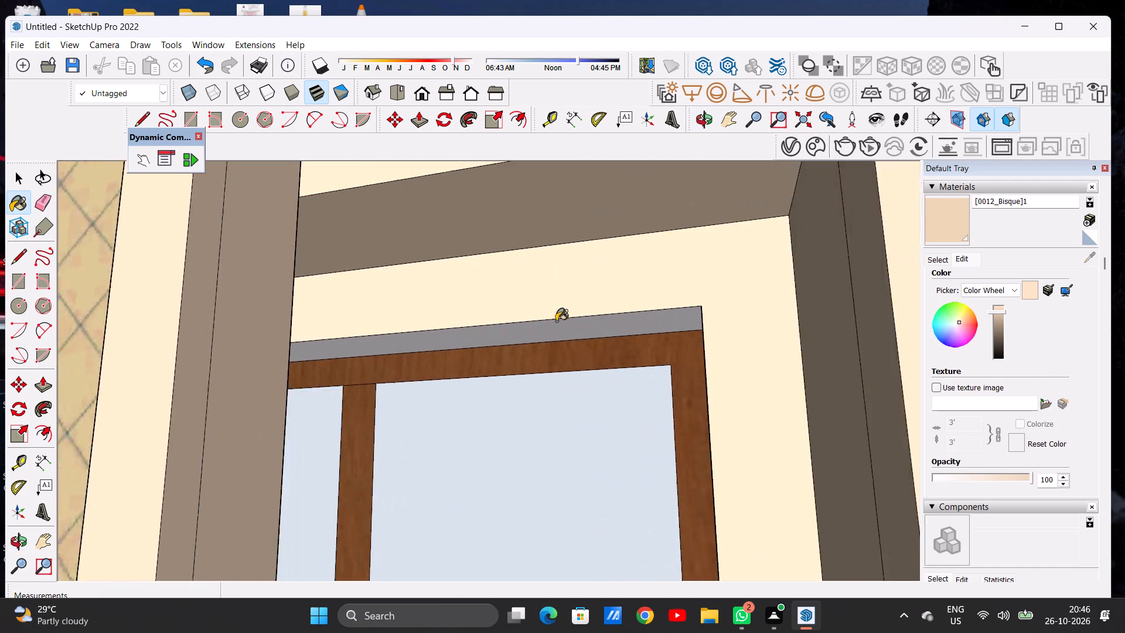
scroll(556, 321, "up", 8)
left_click(557, 331)
Paint the right and left reveals of the window opening below the shelf with the darkened Bisque material.
scroll(546, 328, "down", 20)
scroll(546, 328, "down", 7)
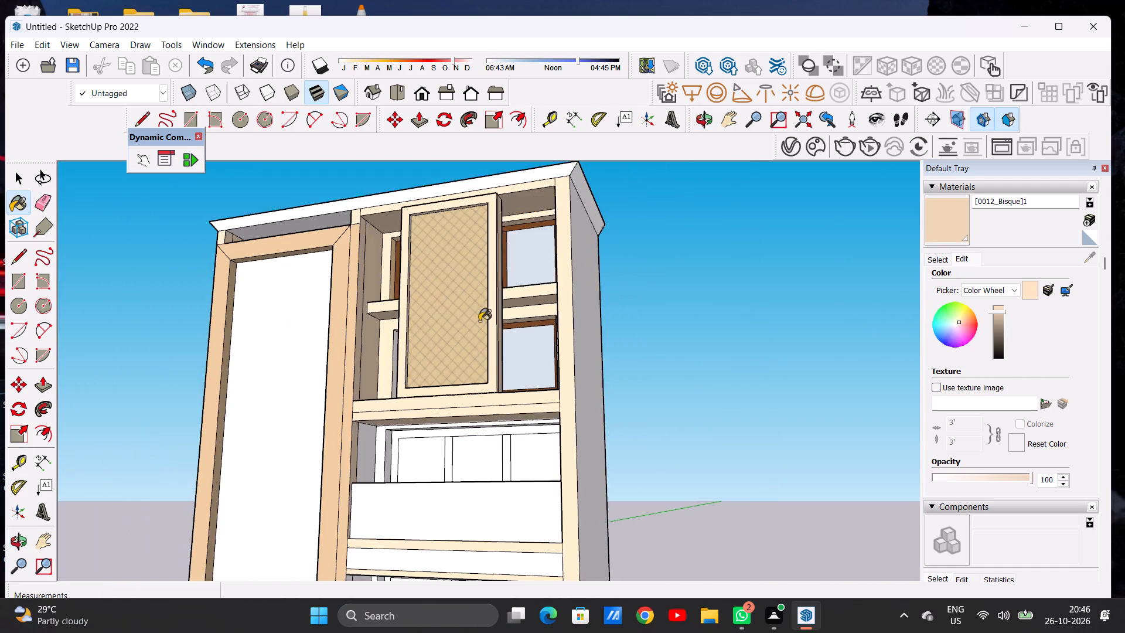
middle_click_drag(426, 337, 601, 392)
scroll(563, 366, "up", 16)
left_click(559, 355)
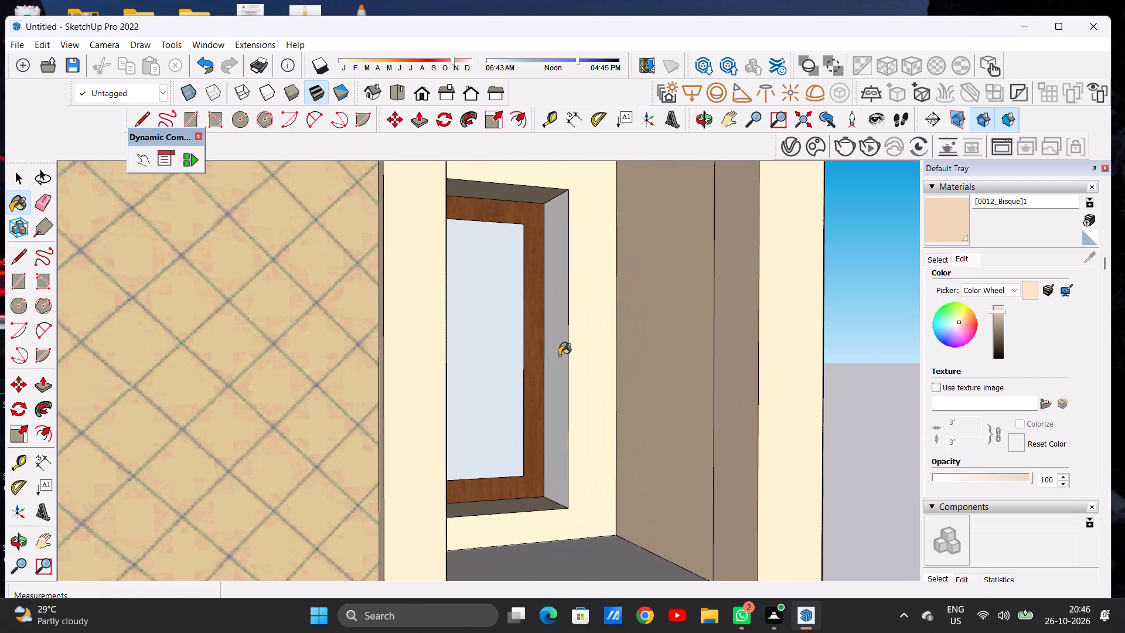
scroll(558, 350, "down", 14)
middle_click_drag(526, 348, 271, 387)
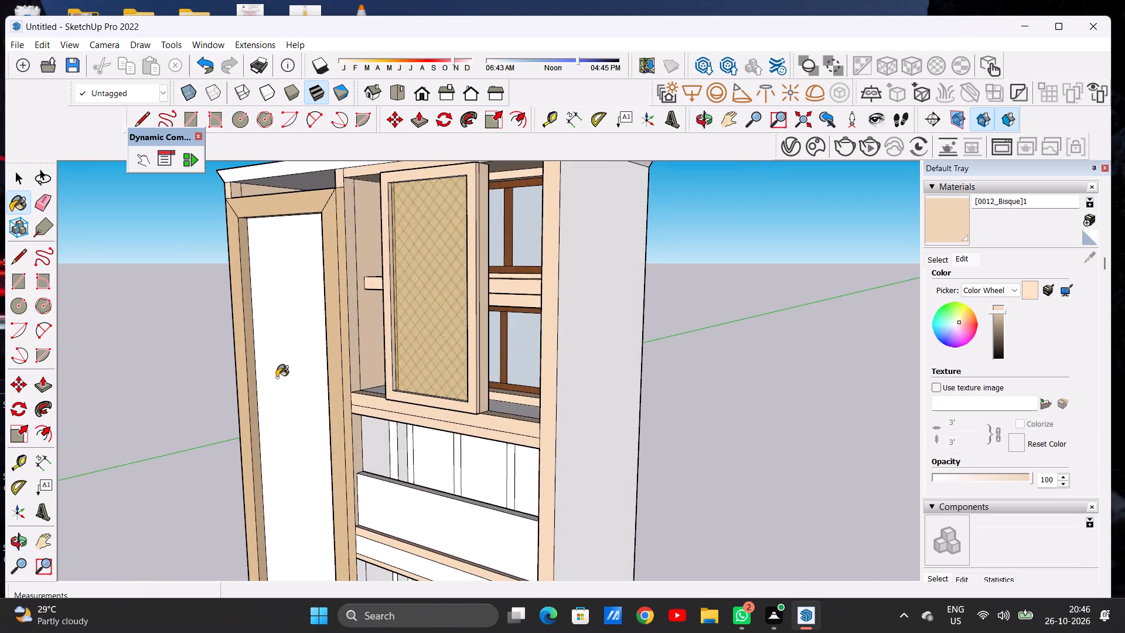
middle_click_drag(282, 372, 344, 381)
scroll(398, 342, "up", 7)
scroll(373, 343, "down", 1)
scroll(372, 343, "up", 6)
middle_click_drag(373, 342, 405, 352)
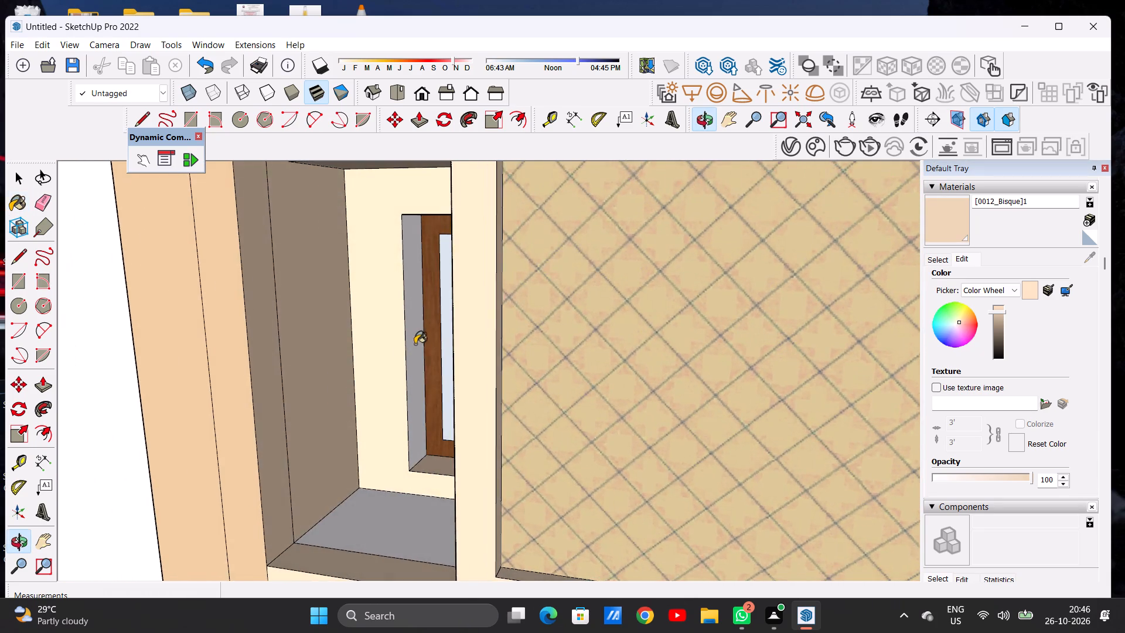
scroll(415, 344, "up", 7)
left_click(411, 343)
Paint the floor of the upper window recess behind the patterned panel with the darkened Bisque material.
scroll(407, 343, "down", 20)
scroll(407, 343, "down", 1)
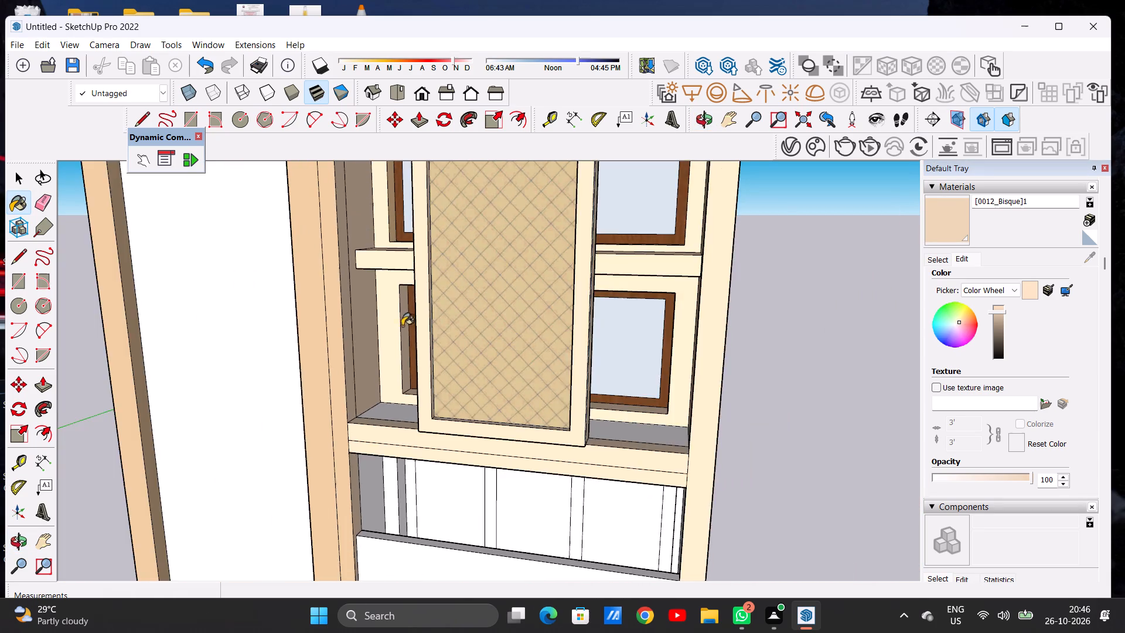
scroll(402, 326, "down", 3)
scroll(468, 335, "up", 11)
middle_click_drag(550, 337, 582, 195)
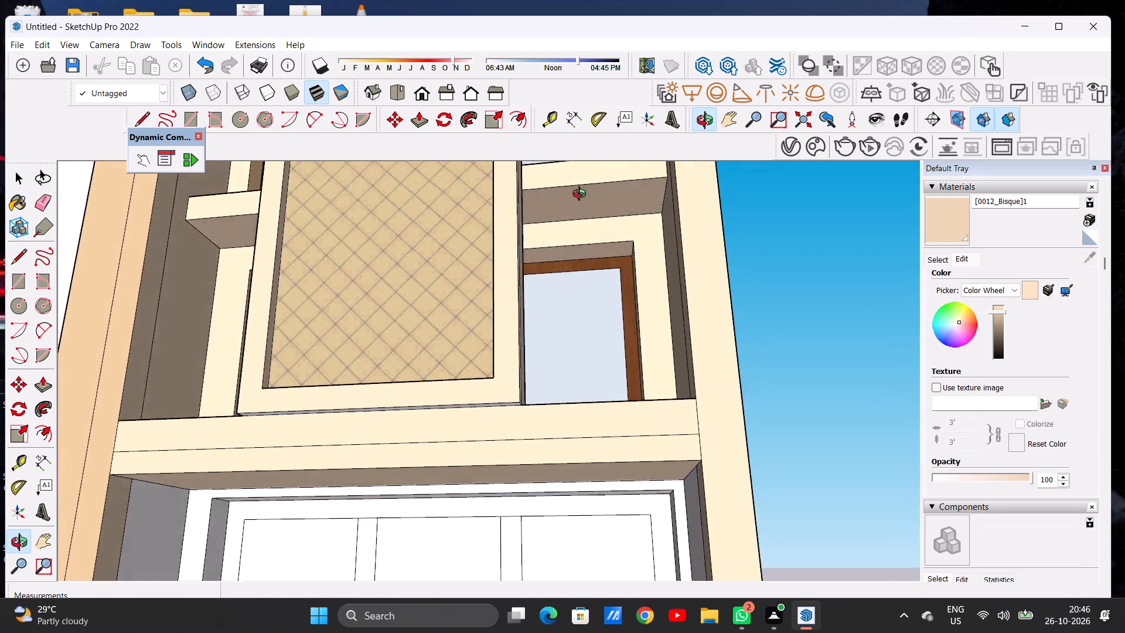
middle_click_drag(582, 195, 612, 324)
scroll(602, 431, "up", 5)
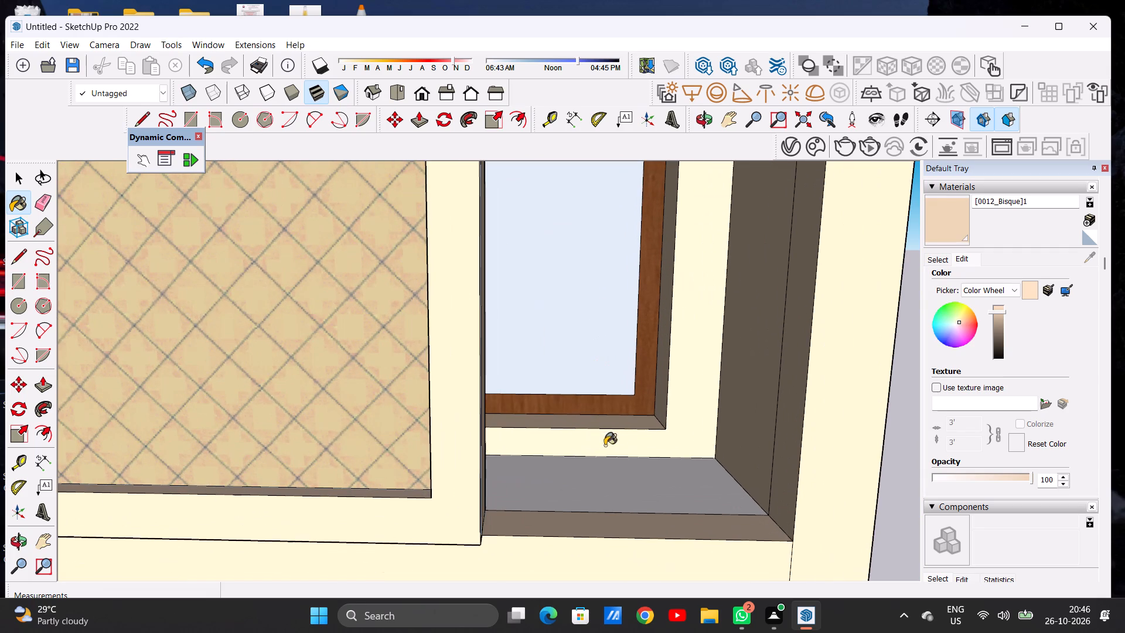
left_click(594, 465)
Paint the back wall and both side walls of the middle recess behind the white parapet with darkened Bisque.
scroll(546, 420, "down", 20)
middle_click_drag(547, 348, 514, 466)
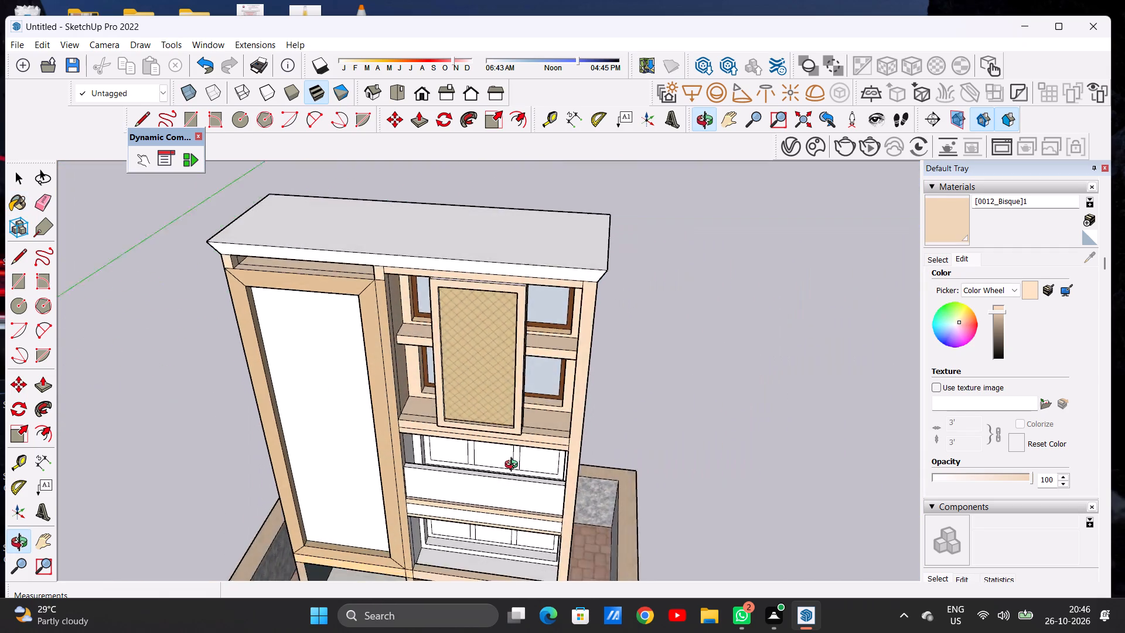
middle_click_drag(514, 466, 544, 334)
scroll(462, 277, "down", 12)
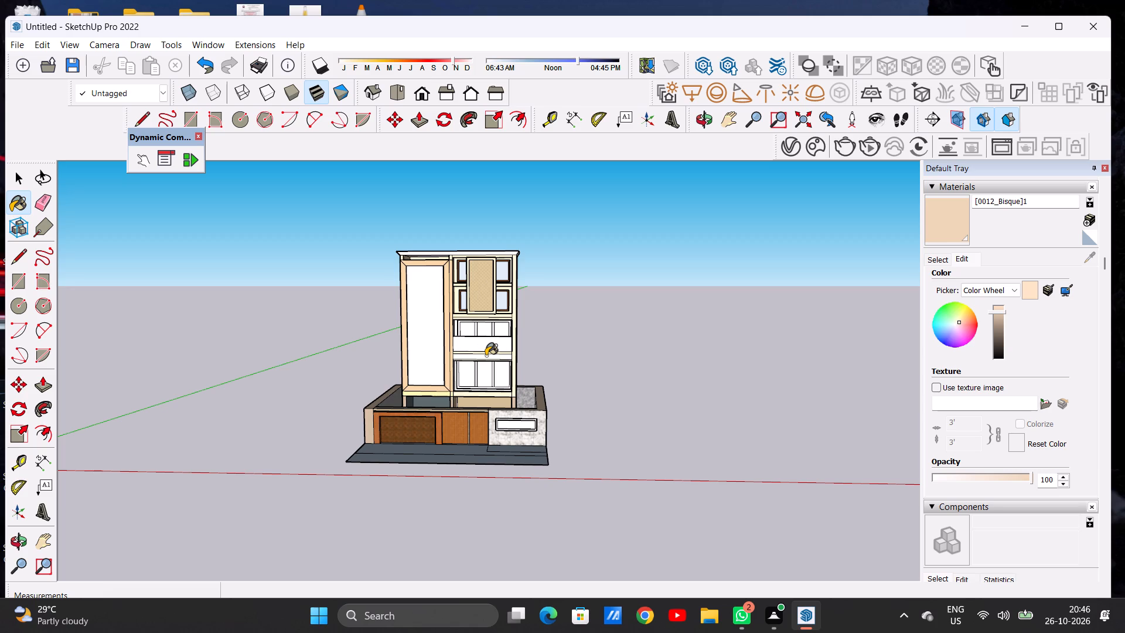
scroll(460, 346, "up", 5)
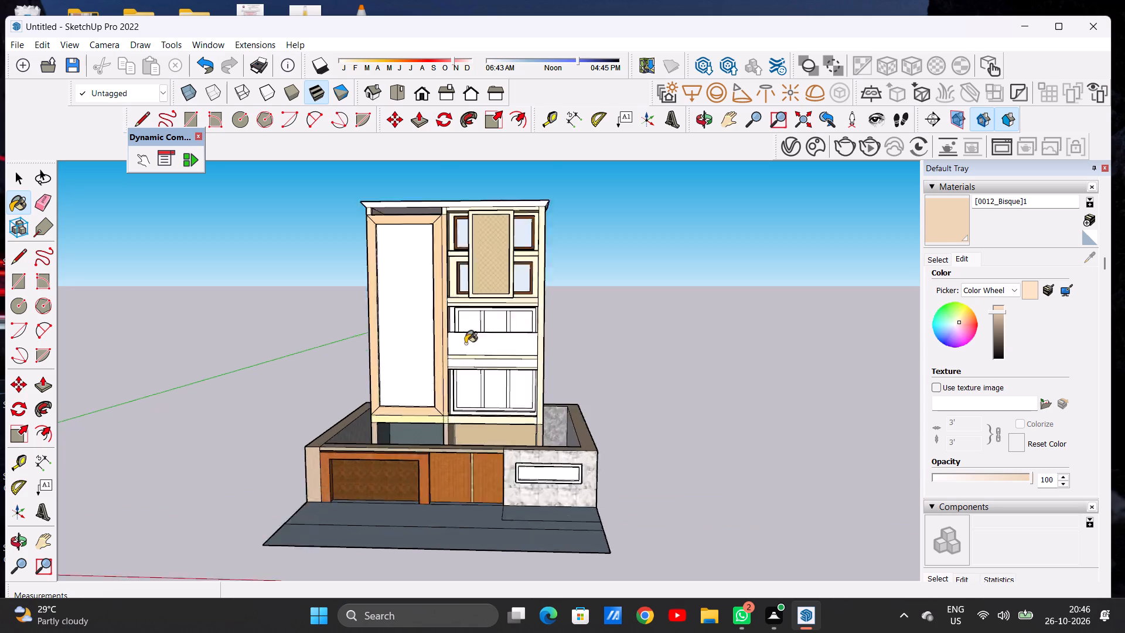
scroll(465, 343, "up", 18)
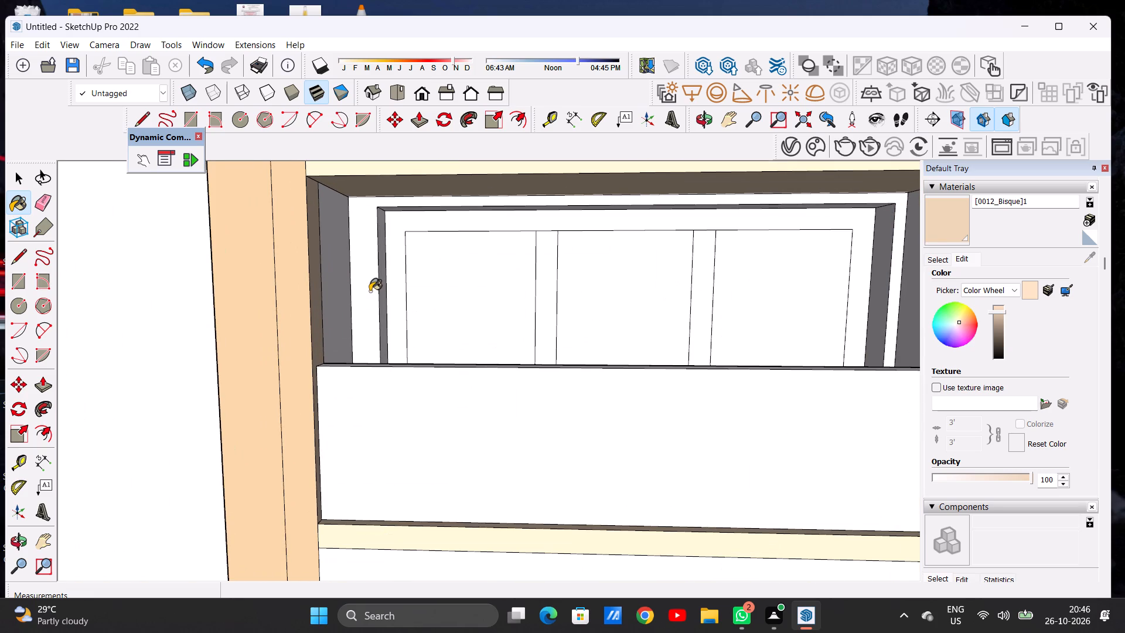
left_click(370, 291)
left_click(329, 298)
scroll(366, 289, "down", 3)
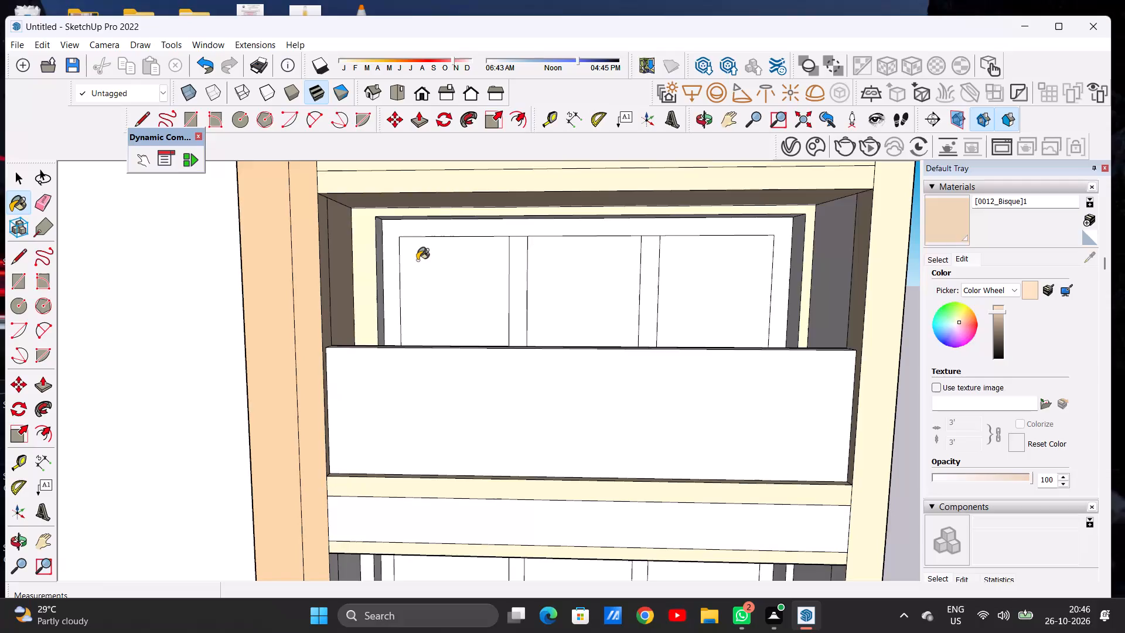
middle_click_drag(422, 261, 604, 260)
scroll(702, 263, "up", 6)
left_click(715, 258)
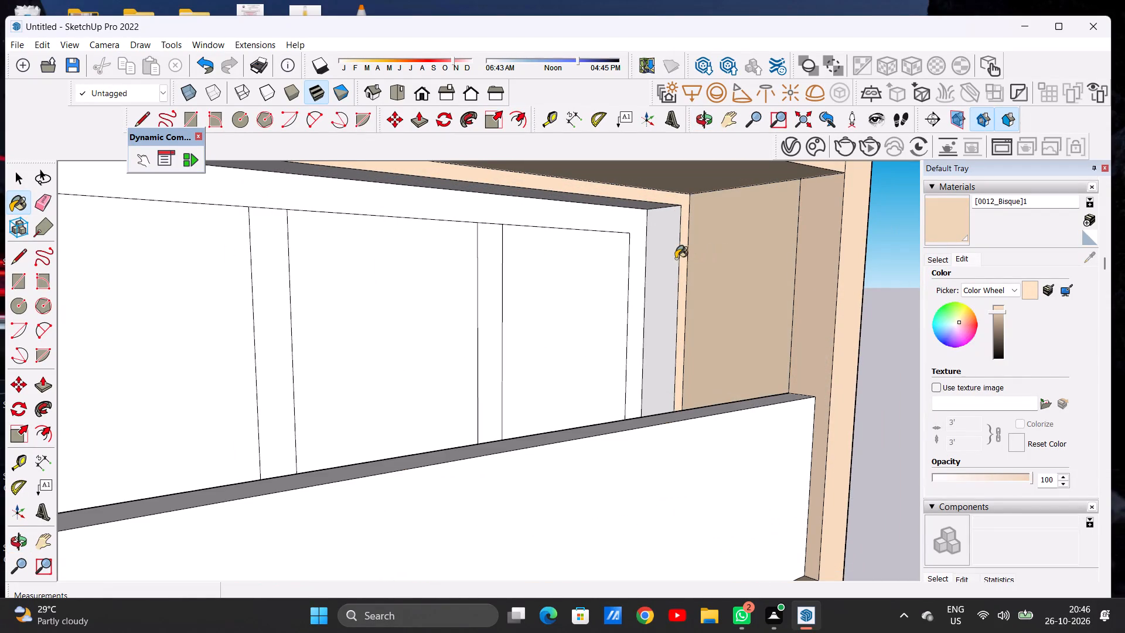
Paint the right and left reveals of the middle recess's window opening with the darkened Bisque material.
left_click(666, 261)
scroll(651, 263, "down", 6)
middle_click_drag(632, 267, 339, 283)
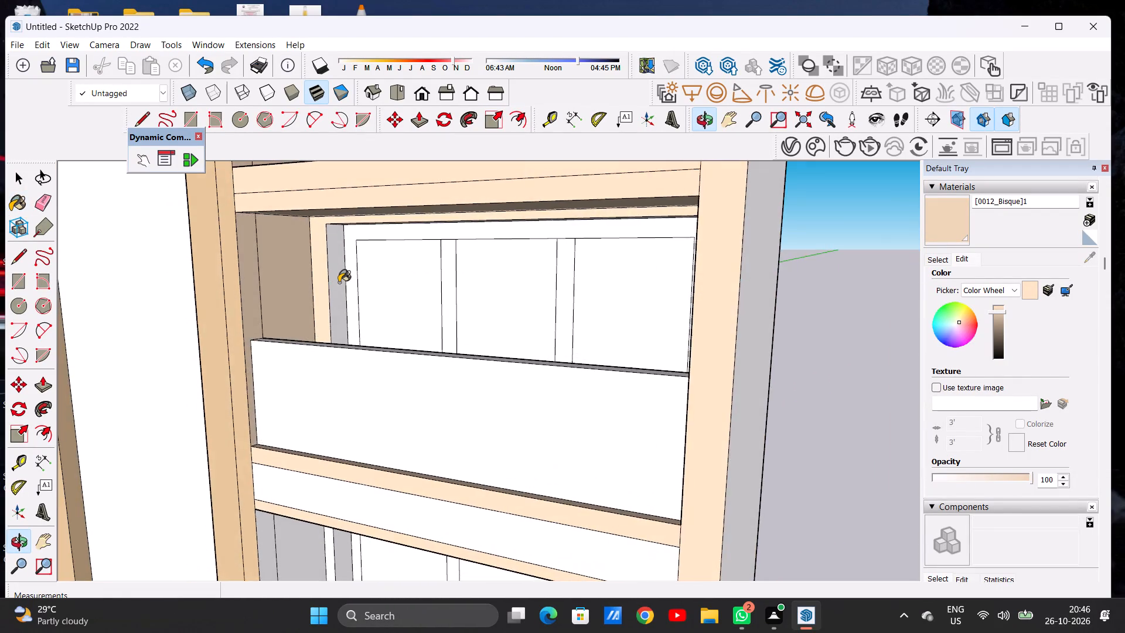
scroll(340, 274, "up", 5)
left_click(334, 275)
Paint the bottom reveal of the middle recess's window opening with the darkened Bisque material.
scroll(340, 274, "down", 7)
middle_click_drag(384, 267, 395, 305)
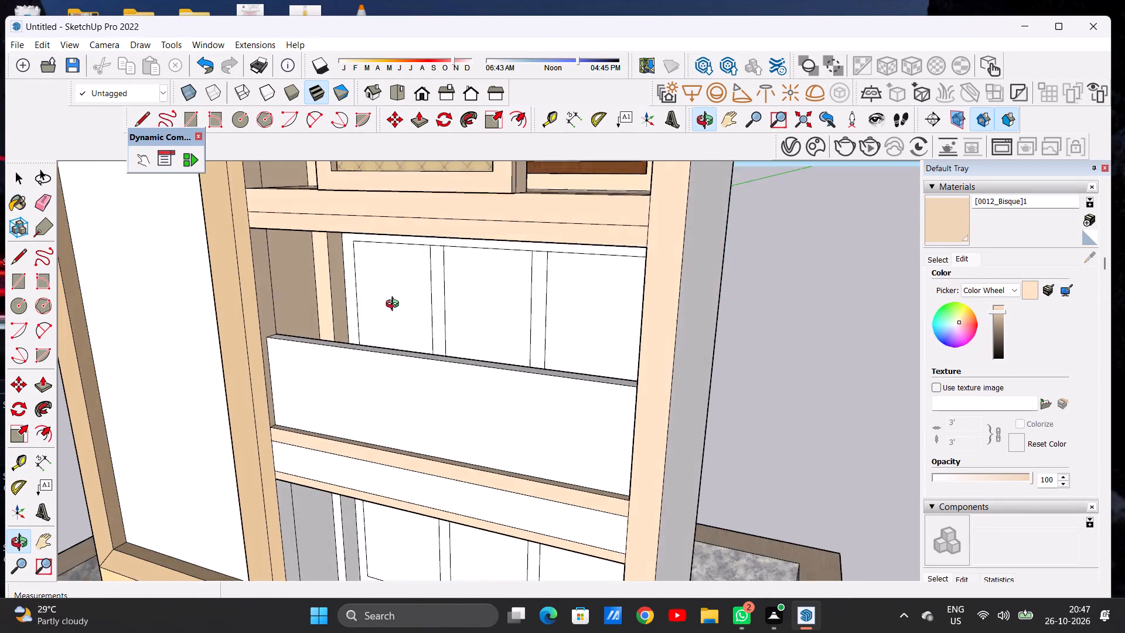
middle_click_drag(395, 305, 393, 412)
scroll(403, 401, "up", 16)
left_click(407, 384)
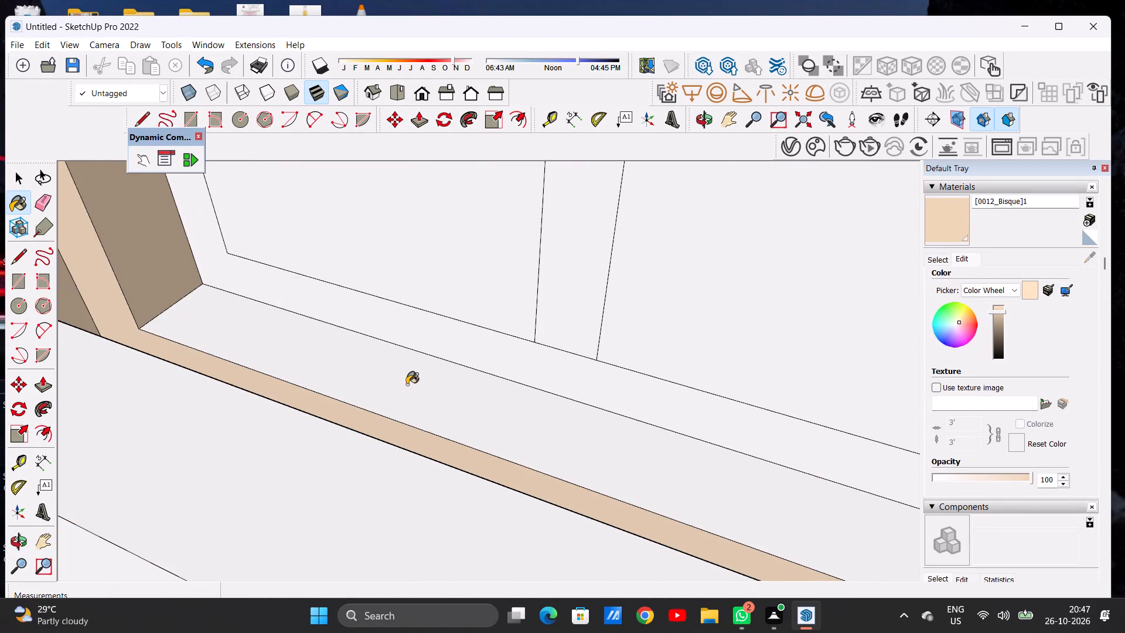
Paint the top reveal of the middle recess's window opening with the darkened Bisque material.
scroll(405, 386, "down", 9)
scroll(405, 386, "down", 12)
middle_click_drag(428, 373, 456, 247)
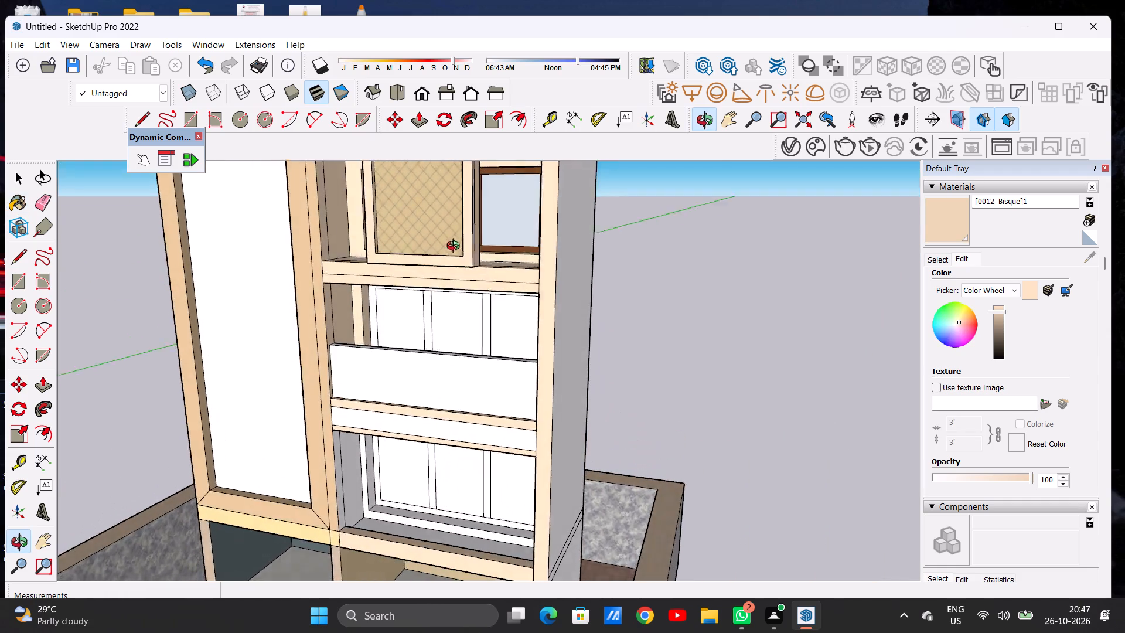
middle_click_drag(456, 247, 458, 242)
scroll(414, 302, "up", 6)
middle_click_drag(400, 324, 414, 226)
scroll(424, 279, "up", 3)
scroll(424, 279, "down", 2)
scroll(424, 279, "up", 4)
scroll(438, 271, "down", 1)
scroll(438, 271, "up", 4)
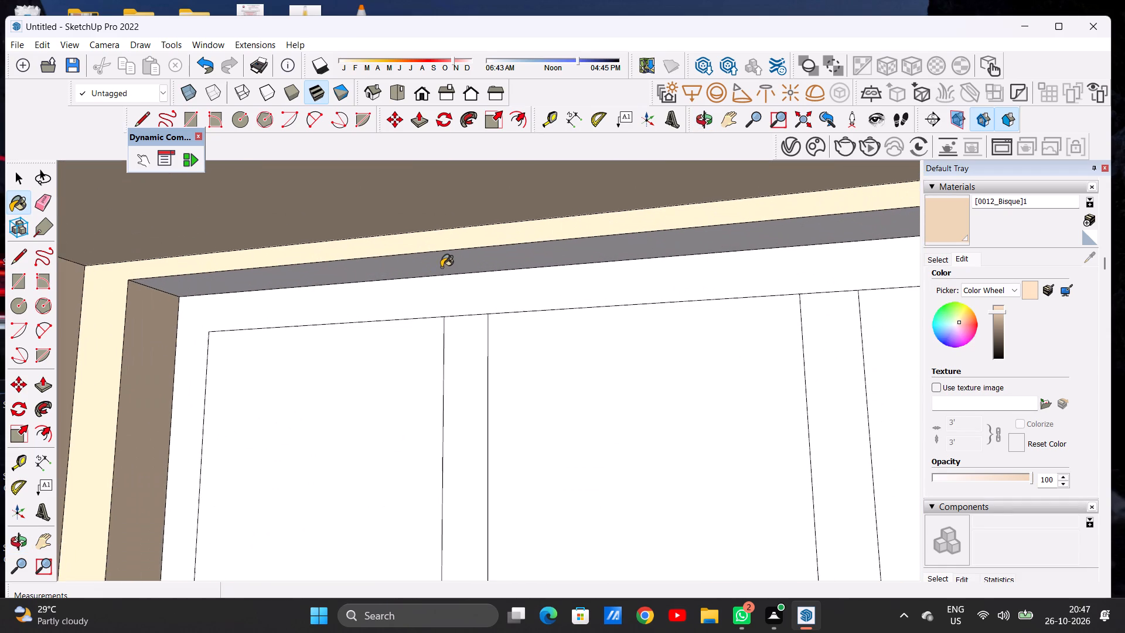
scroll(441, 267, "up", 1)
left_click(442, 266)
scroll(442, 273, "down", 14)
middle_click_drag(427, 277, 500, 310)
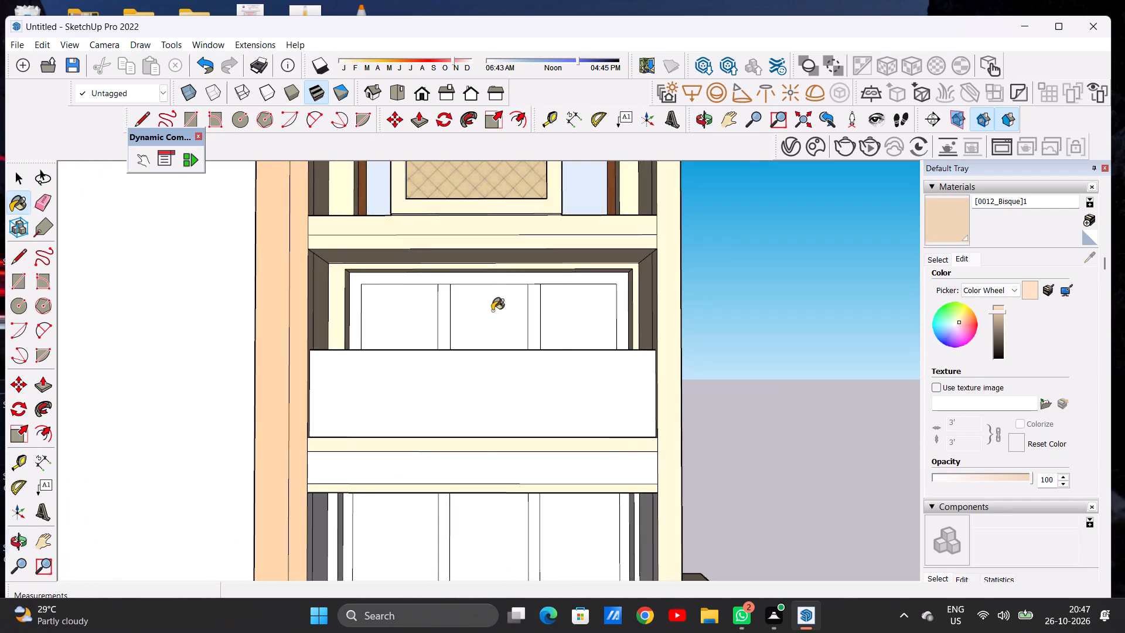
scroll(431, 303, "down", 18)
scroll(451, 308, "up", 8)
scroll(452, 309, "down", 1)
scroll(452, 309, "up", 4)
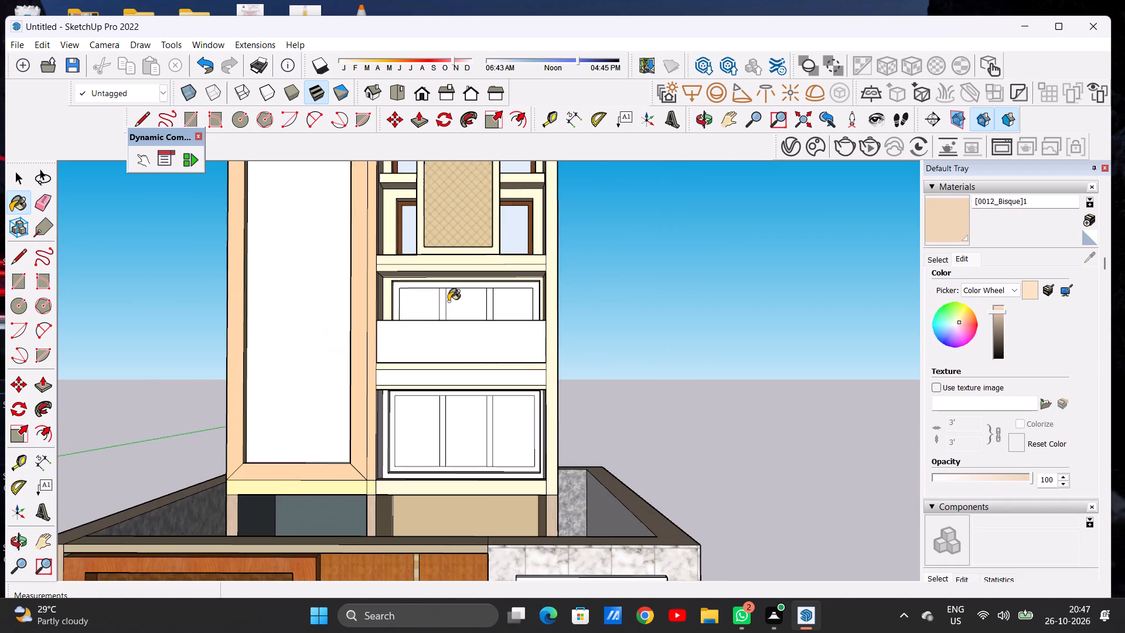
Paint the ceiling, left side wall and back wall of the lower recess with the darkened Bisque material.
middle_click_drag(449, 329, 450, 387)
scroll(492, 310, "up", 5)
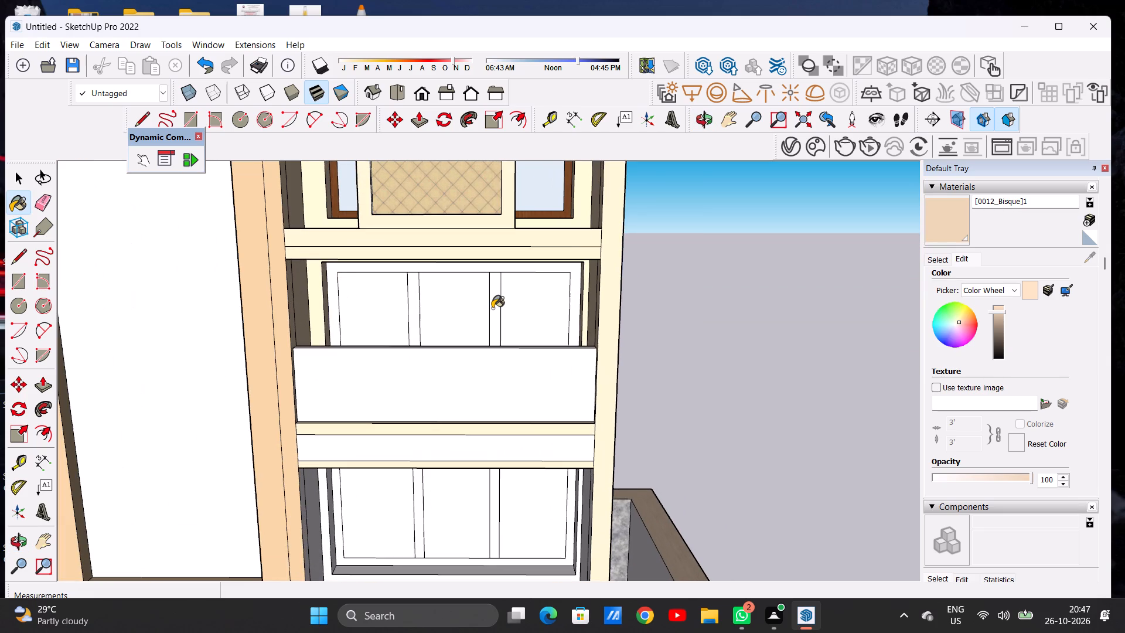
key("space")
left_click(930, 212)
scroll(550, 270, "down", 8)
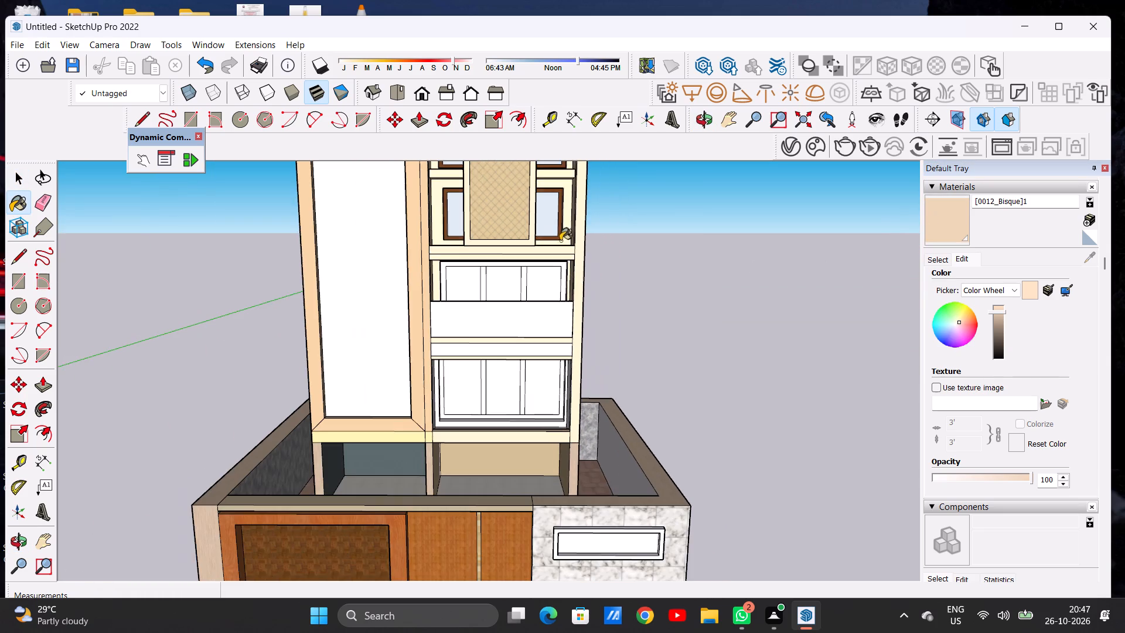
scroll(476, 409, "up", 8)
middle_click_drag(463, 400, 428, 310)
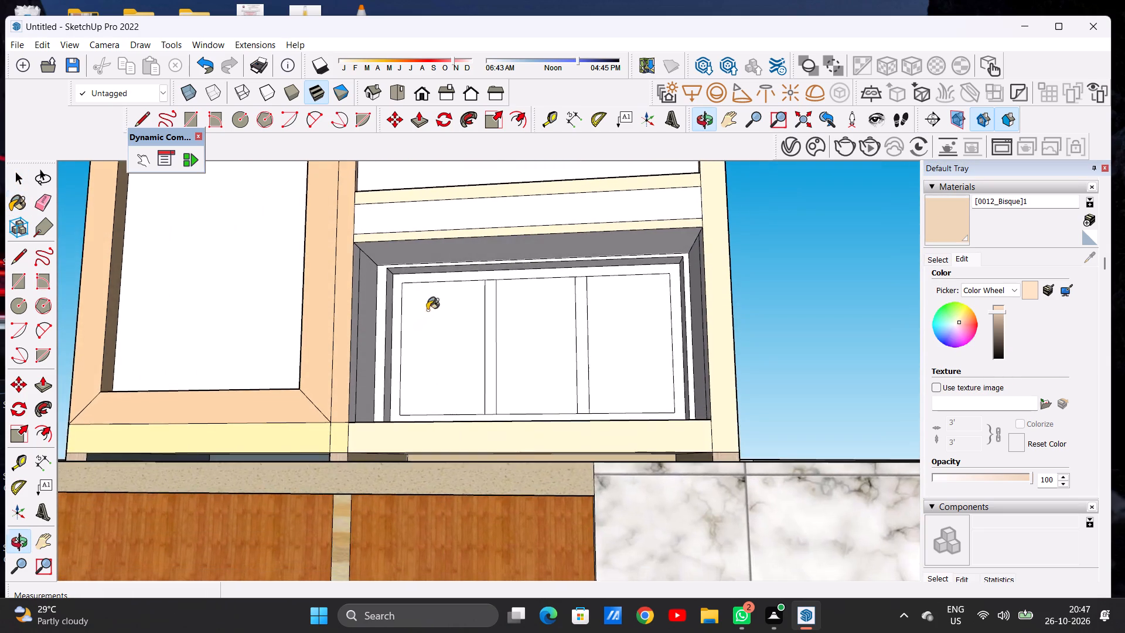
scroll(389, 272, "up", 10)
left_click(384, 247)
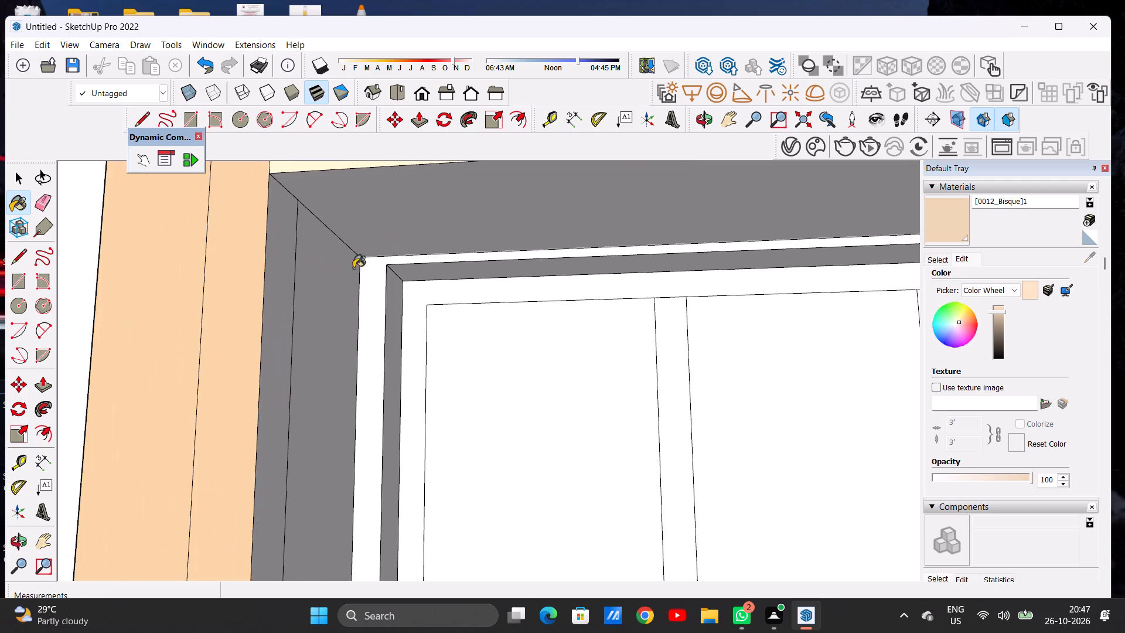
left_click(343, 278)
left_click(282, 299)
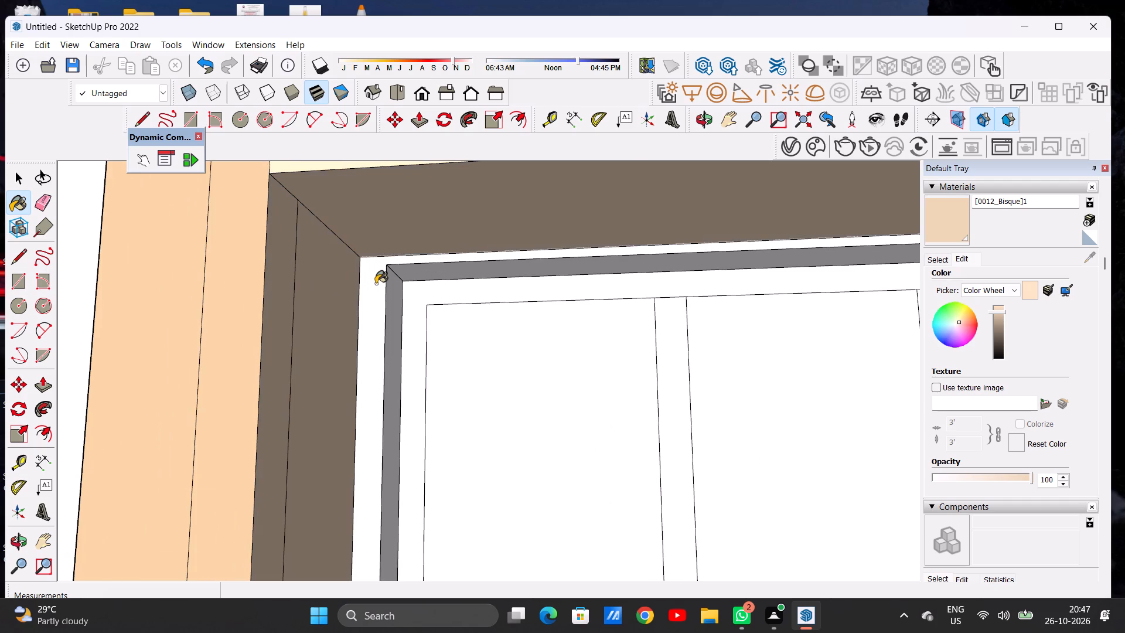
left_click(376, 283)
Paint the right and top reveals of the lower recess's window opening with the darkened Bisque material.
scroll(370, 293, "down", 12)
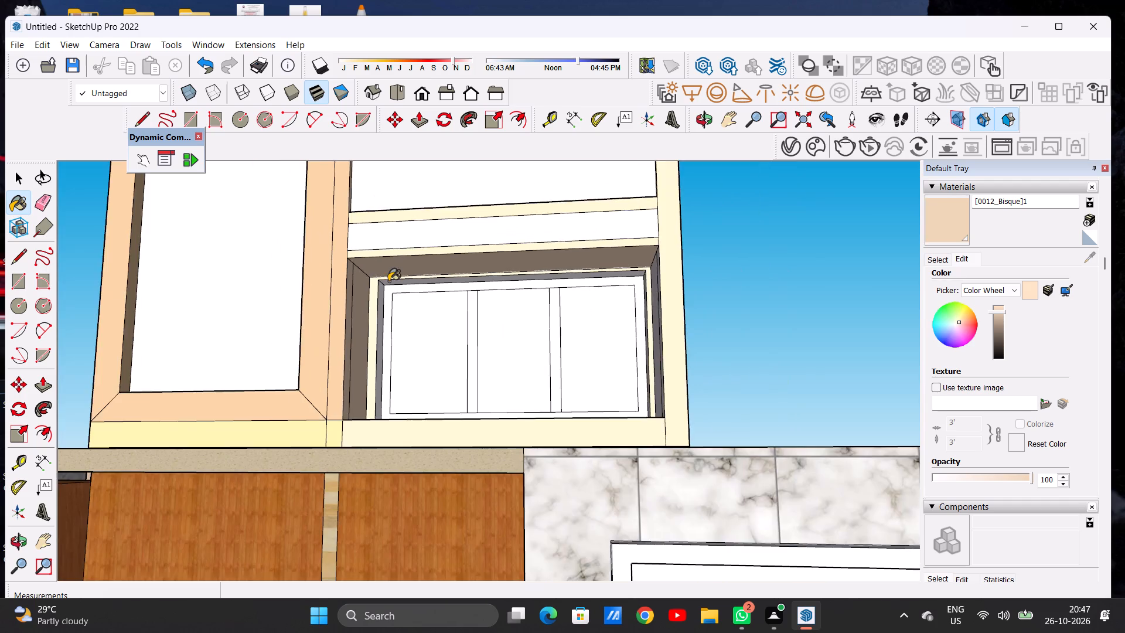
middle_click_drag(389, 283, 596, 335)
scroll(596, 322, "up", 6)
scroll(596, 322, "down", 1)
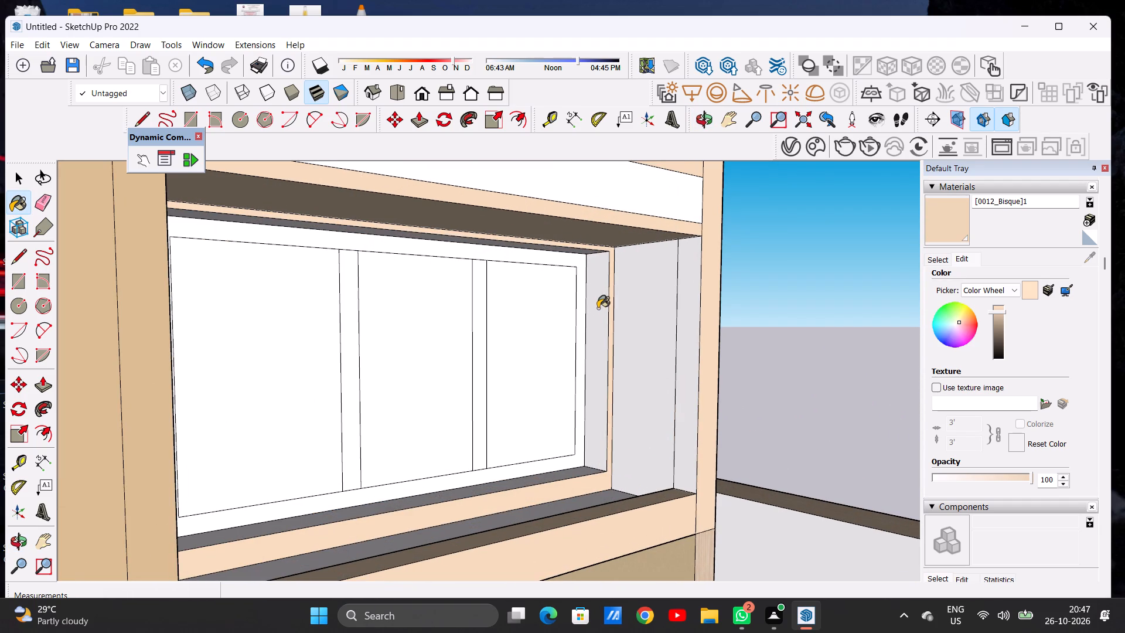
left_click(598, 308)
middle_click_drag(582, 304, 562, 270)
scroll(608, 265, "up", 14)
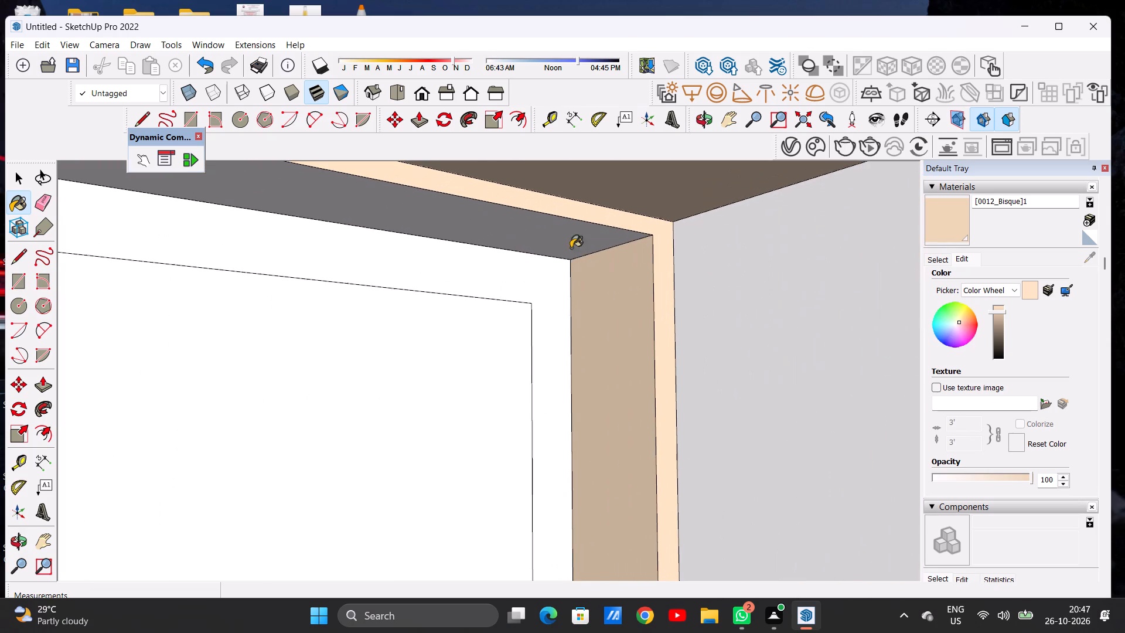
left_click(566, 240)
Paint the bottom and left reveals of the lower recess's window opening with the darkened Bisque material.
scroll(544, 281, "down", 15)
scroll(555, 280, "up", 1)
scroll(544, 279, "down", 4)
middle_click_drag(516, 308, 362, 388)
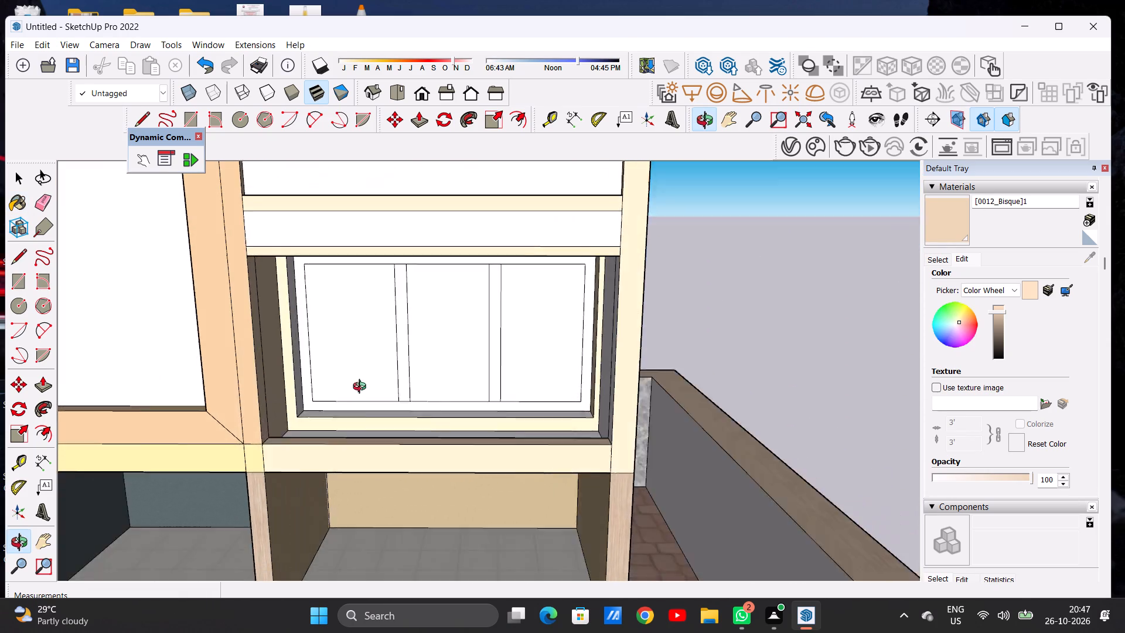
middle_click_drag(362, 388, 342, 416)
scroll(336, 410, "up", 8)
left_click(323, 400)
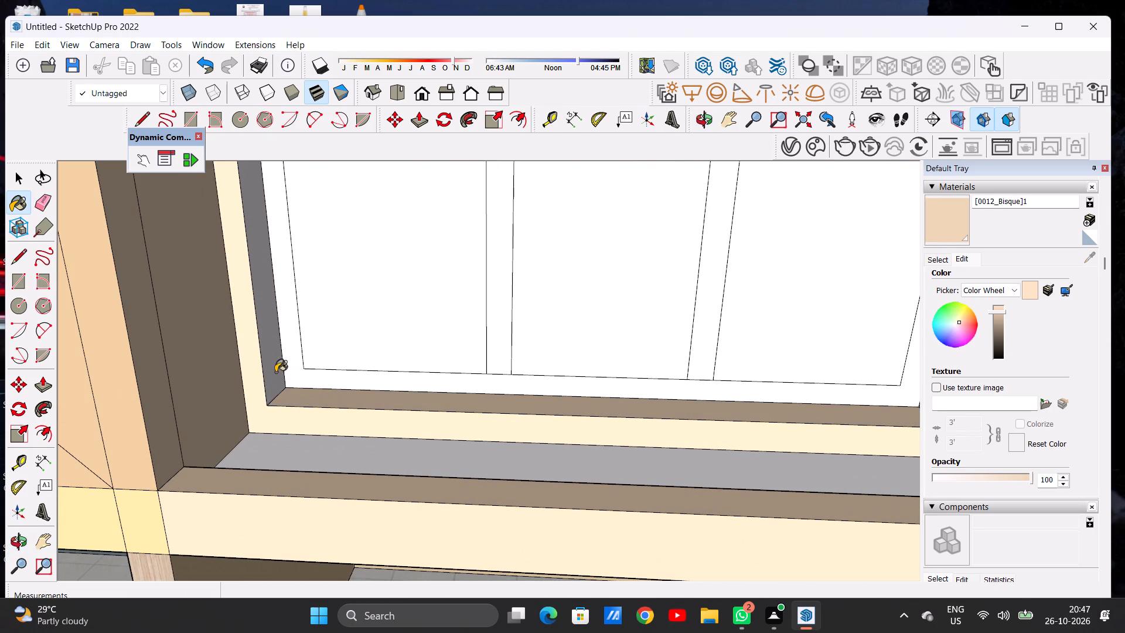
left_click(271, 370)
Paint the floor and both faces of the right side wall of the lower recess with darkened Bisque.
left_click(285, 454)
scroll(341, 423, "down", 7)
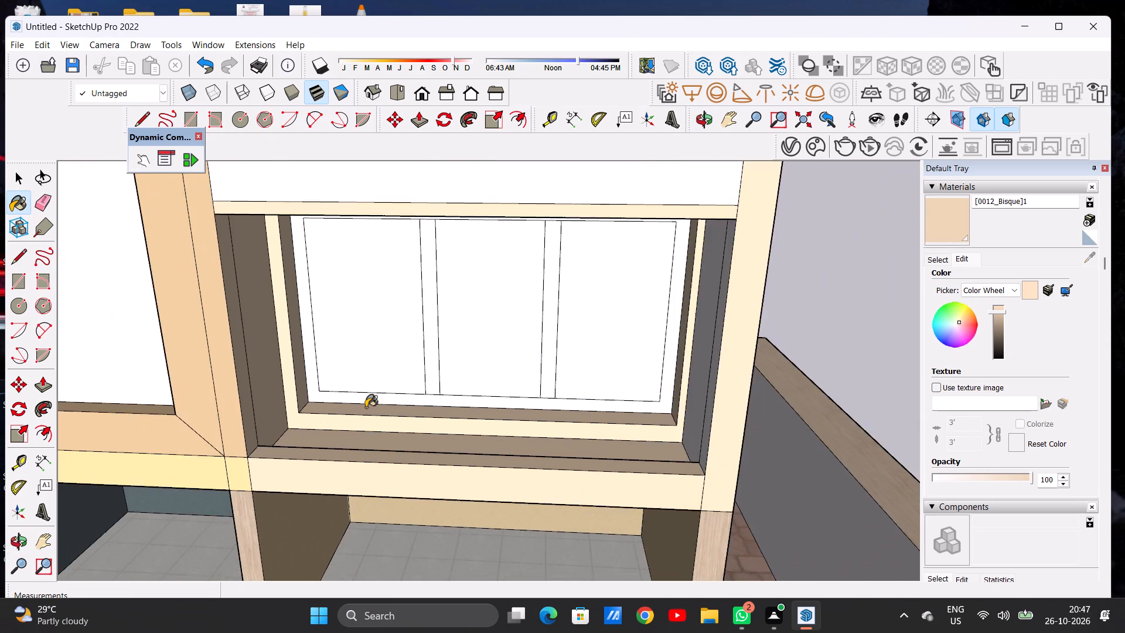
scroll(366, 407, "down", 5)
middle_click_drag(350, 409, 563, 377)
scroll(566, 373, "up", 9)
left_click(574, 365)
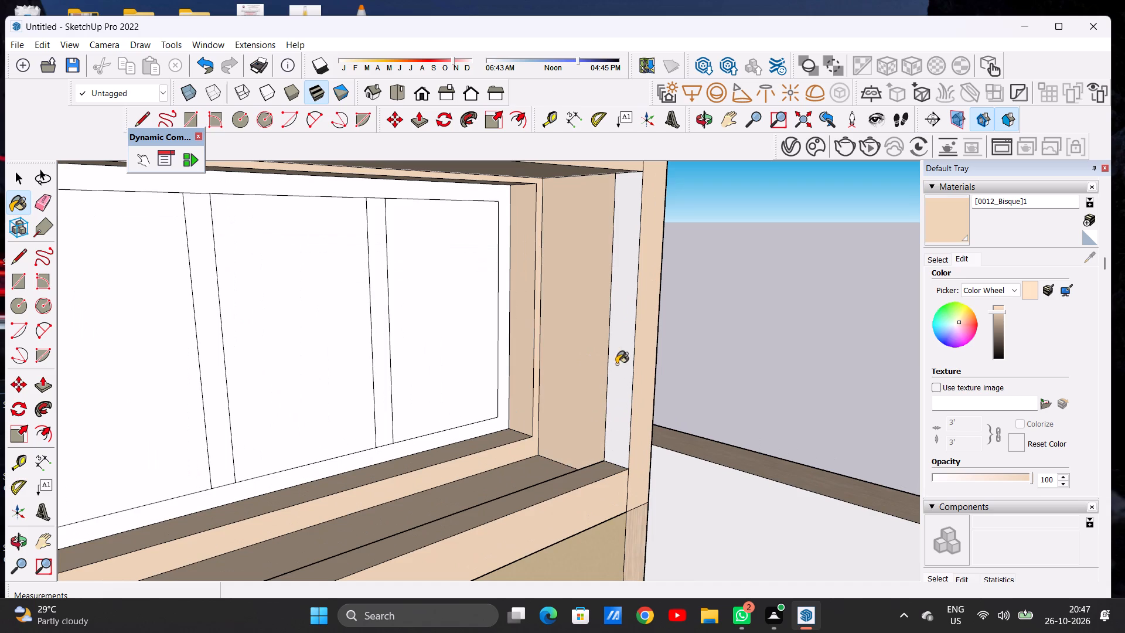
left_click(622, 363)
Examine the facade's middle and lower recesses, up close and from a distance, for faces still lacking a material.
scroll(519, 372, "down", 12)
middle_click_drag(490, 383, 233, 334)
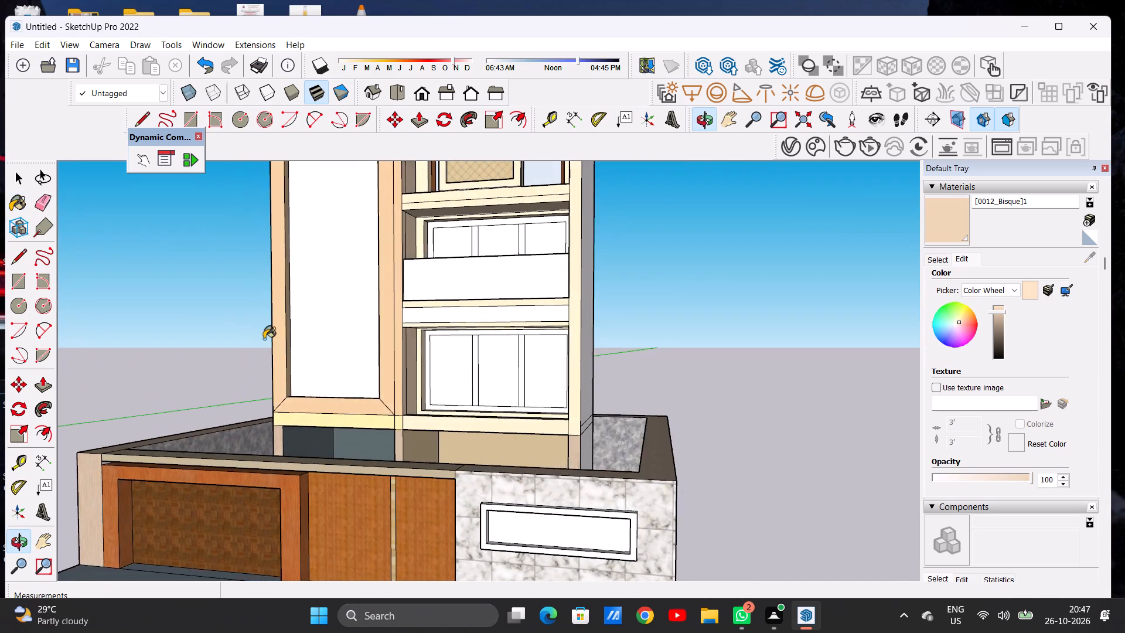
scroll(400, 353, "up", 6)
middle_click_drag(440, 365, 471, 401)
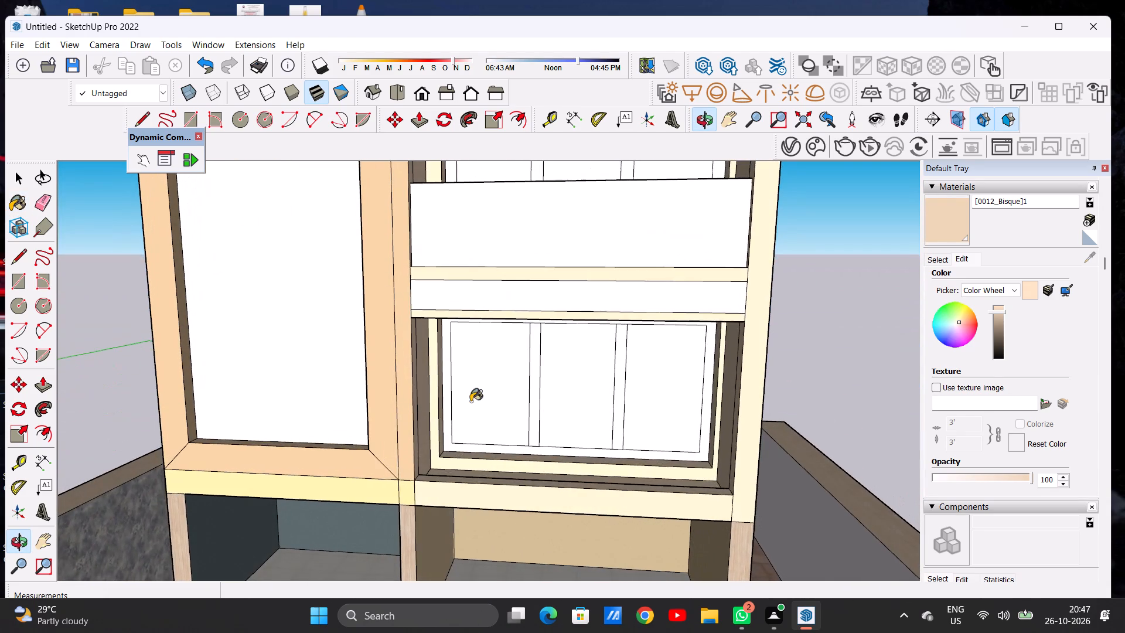
scroll(370, 389, "down", 5)
middle_click_drag(405, 391, 422, 416)
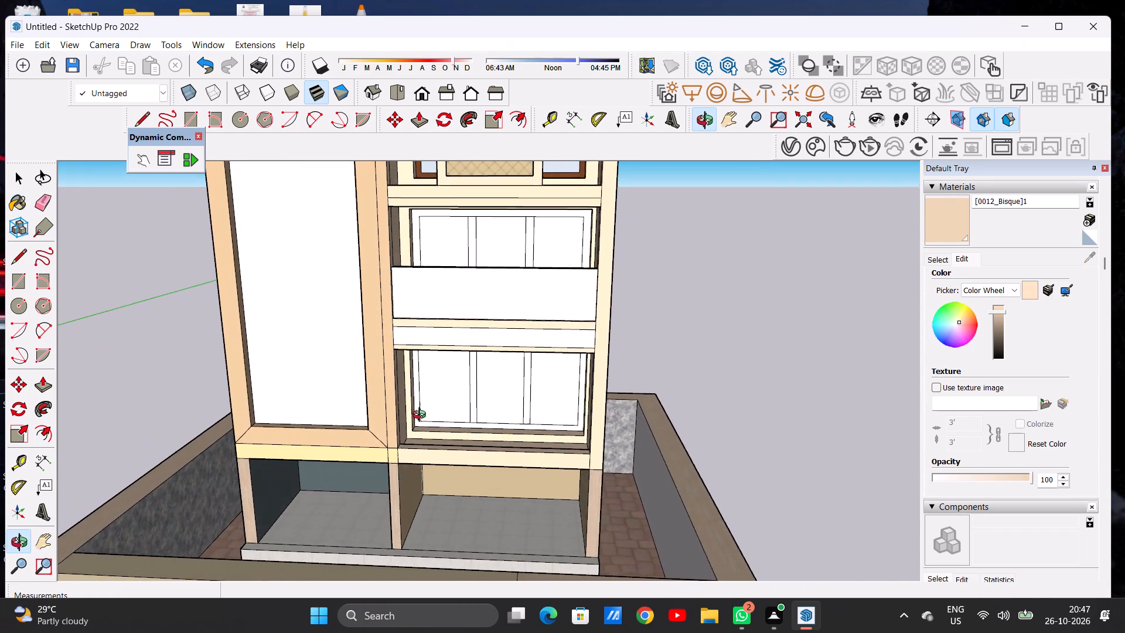
middle_click_drag(422, 416, 425, 376)
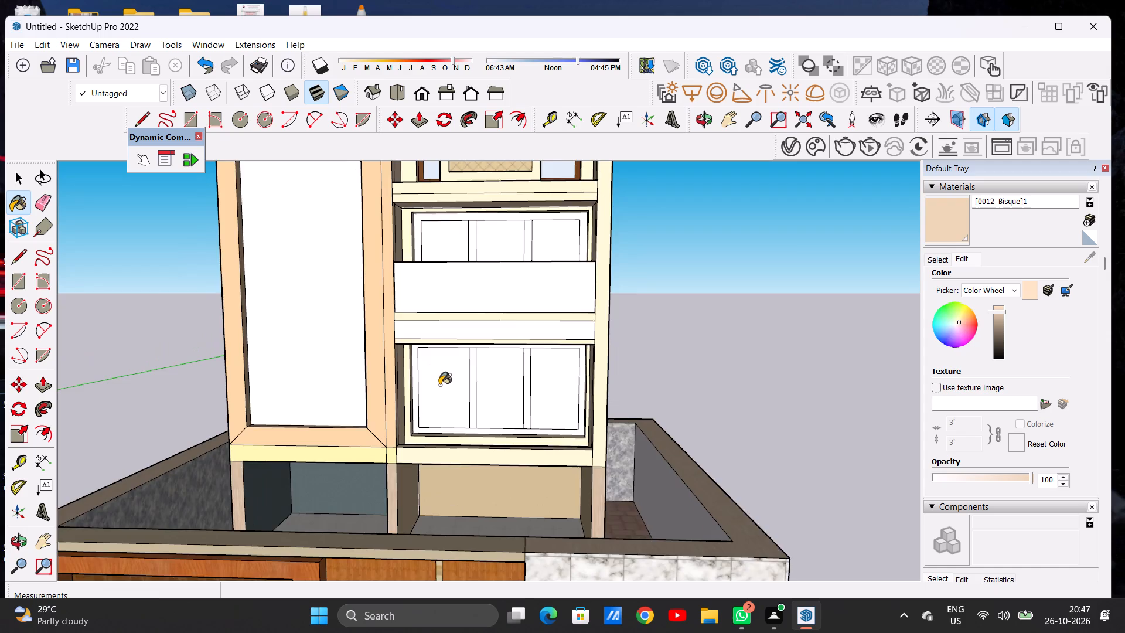
scroll(435, 386, "down", 6)
scroll(439, 384, "up", 1)
scroll(439, 384, "down", 1)
scroll(439, 384, "up", 1)
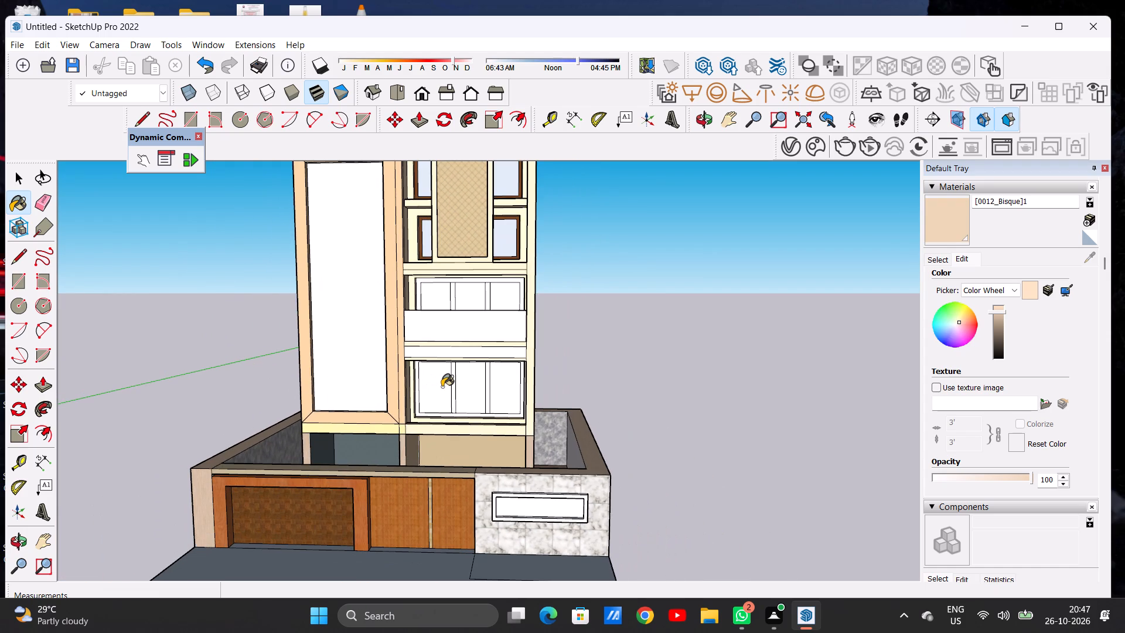
key("space")
scroll(447, 314, "down", 5)
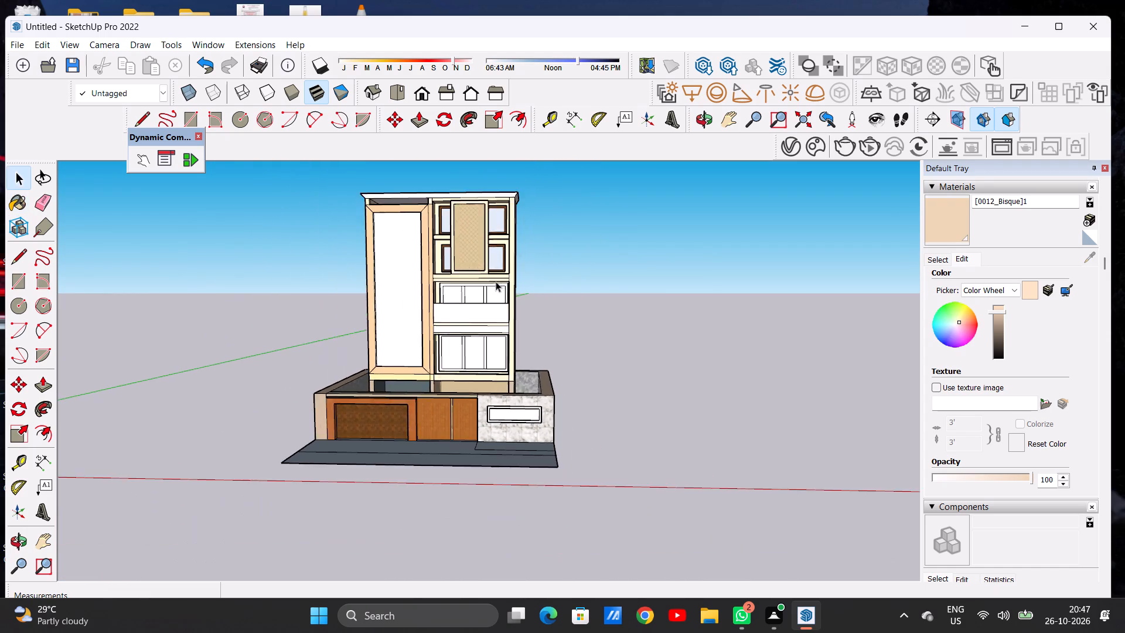
scroll(493, 287, "up", 11)
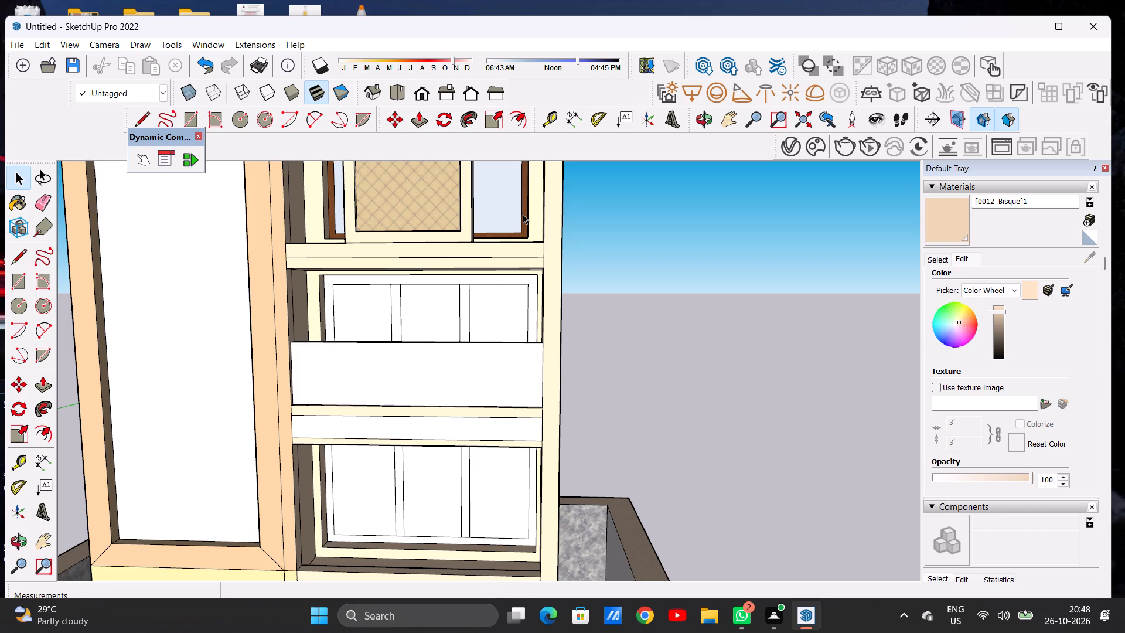
scroll(587, 159, "down", 3)
scroll(664, 153, "down", 3)
scroll(514, 318, "down", 16)
scroll(530, 341, "up", 11)
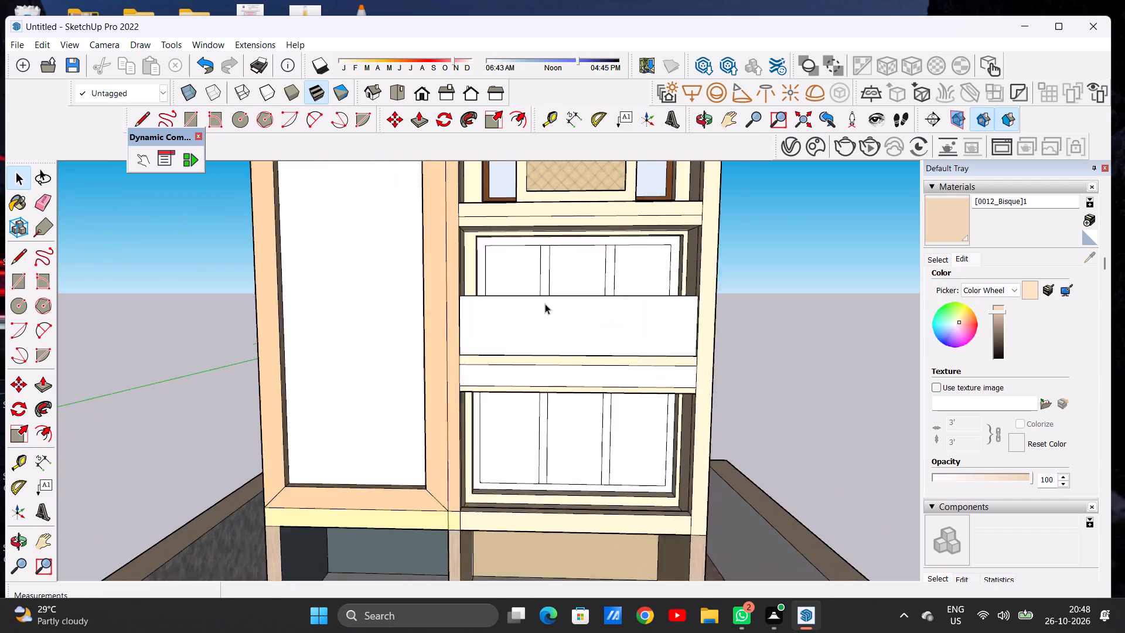
Paint the outer frame and both mullions of the middle recess's window with Wood Veneer 01 from the Wood collection.
scroll(545, 304, "up", 2)
middle_click_drag(574, 294, 589, 292)
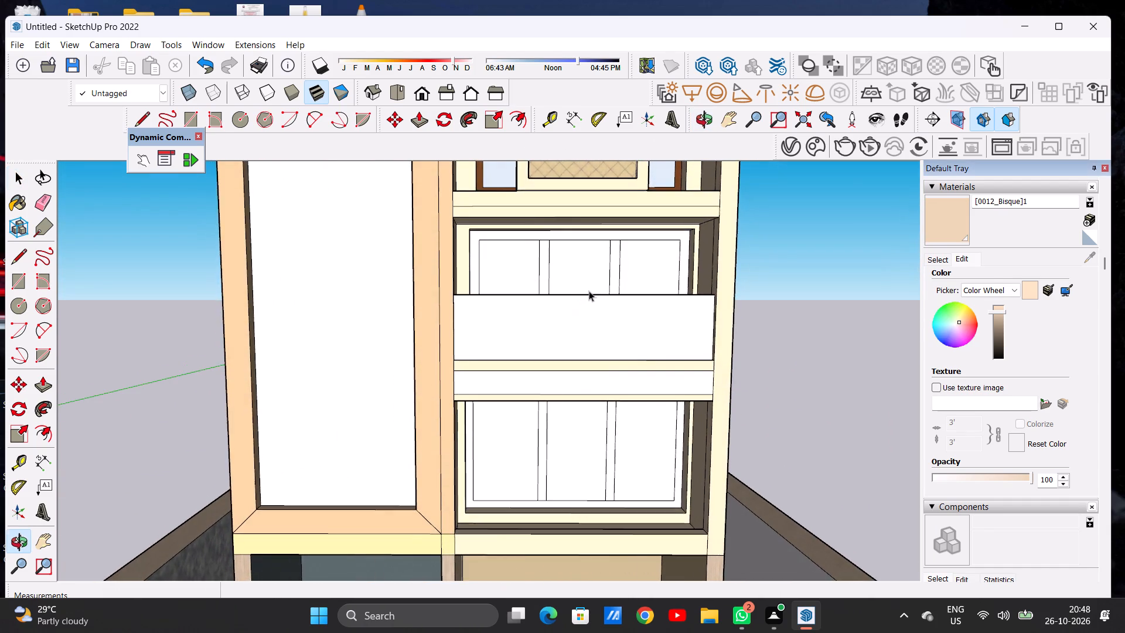
scroll(605, 277, "up", 5)
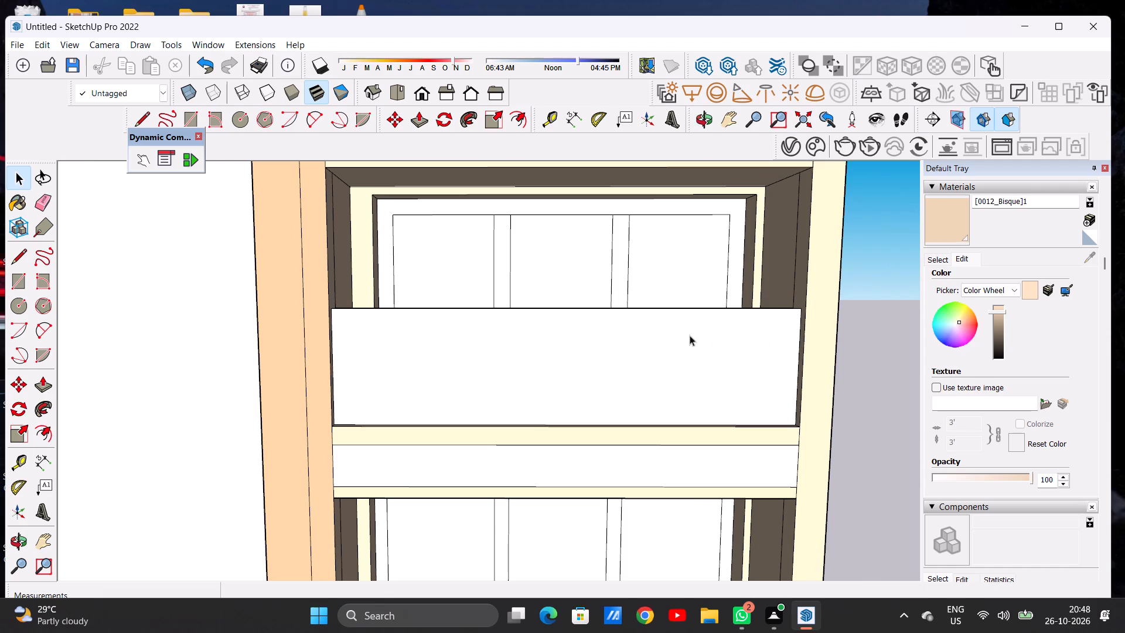
left_click(935, 262)
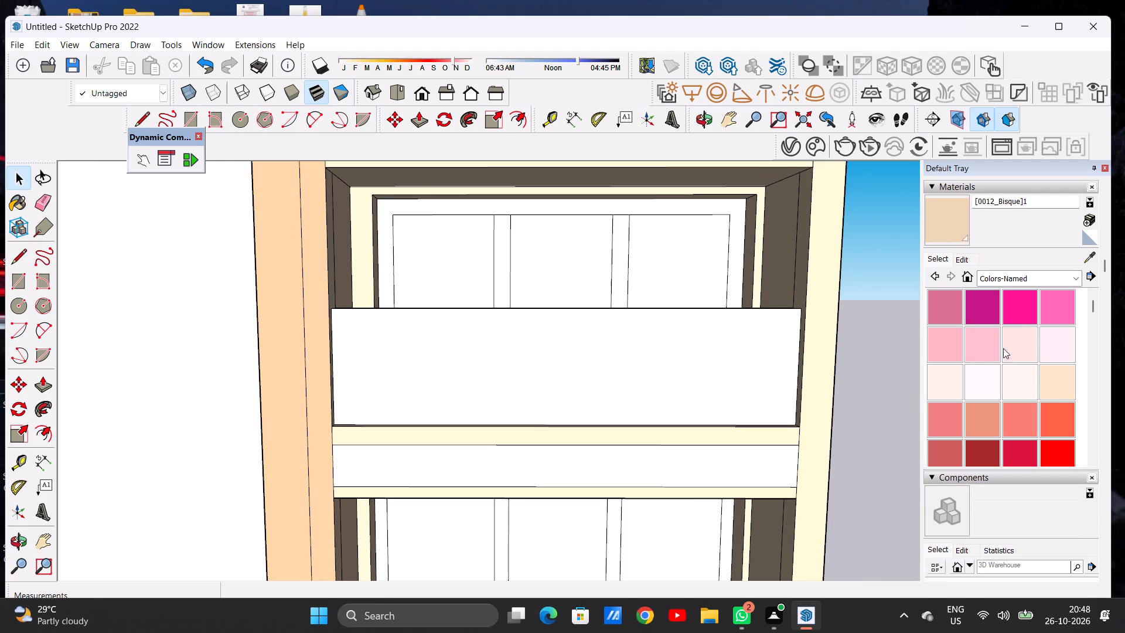
left_click(1015, 279)
left_click(991, 465)
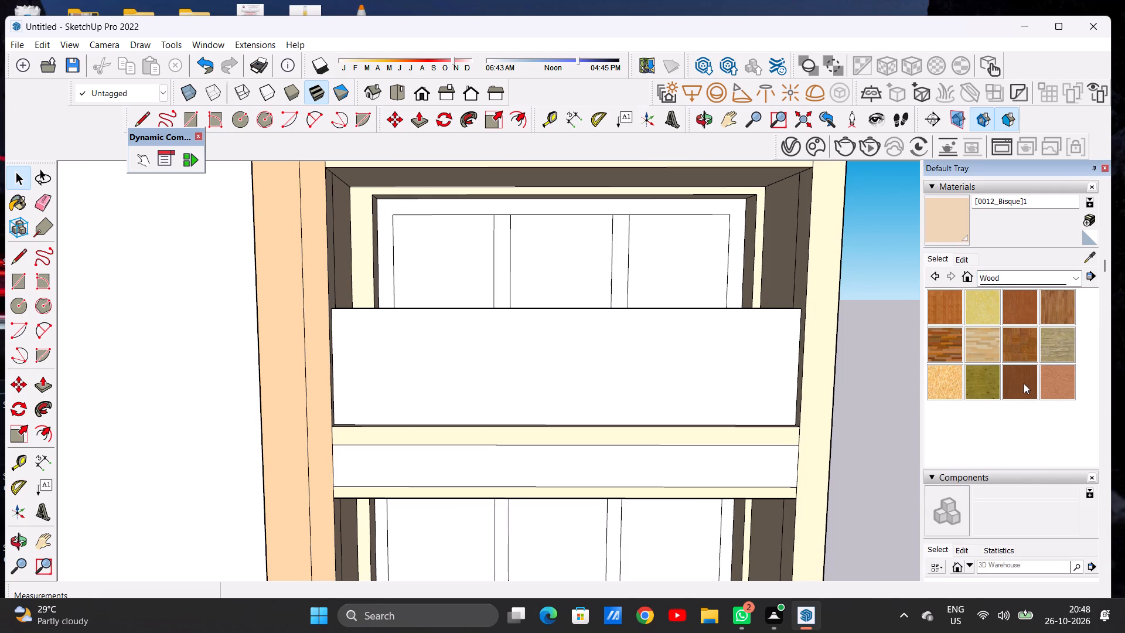
left_click(1024, 383)
scroll(584, 190, "up", 4)
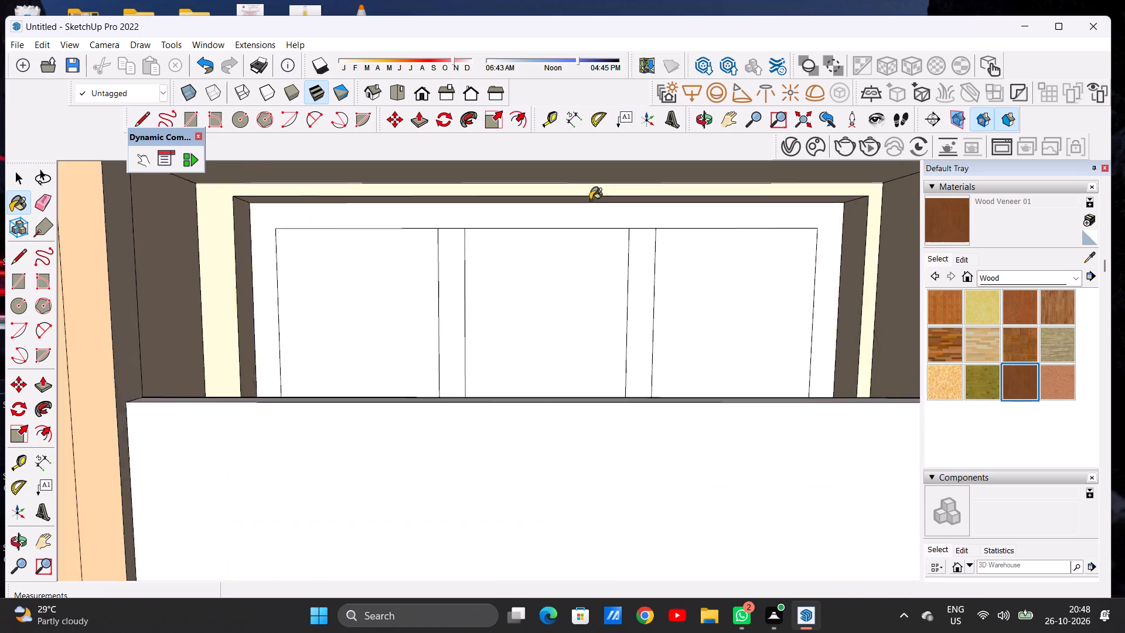
scroll(590, 200, "up", 2)
left_click(624, 218)
left_click(641, 251)
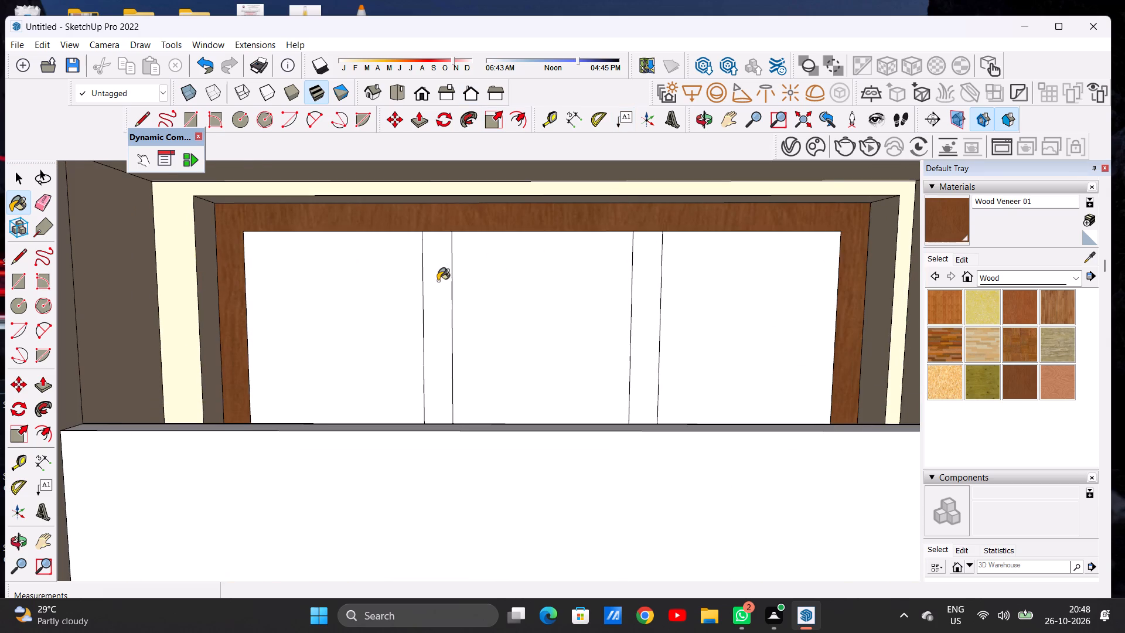
left_click(438, 281)
Paint the outer frame and both mullions of the lower recess's window with Wood Veneer 01.
scroll(481, 250, "down", 20)
scroll(481, 250, "down", 9)
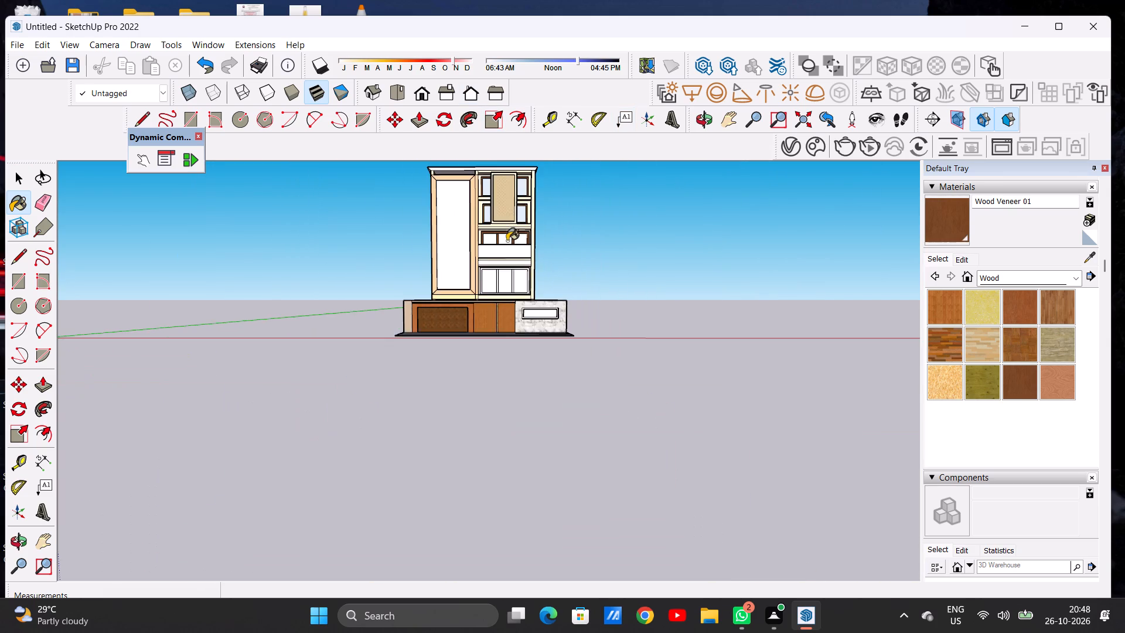
scroll(506, 276, "up", 8)
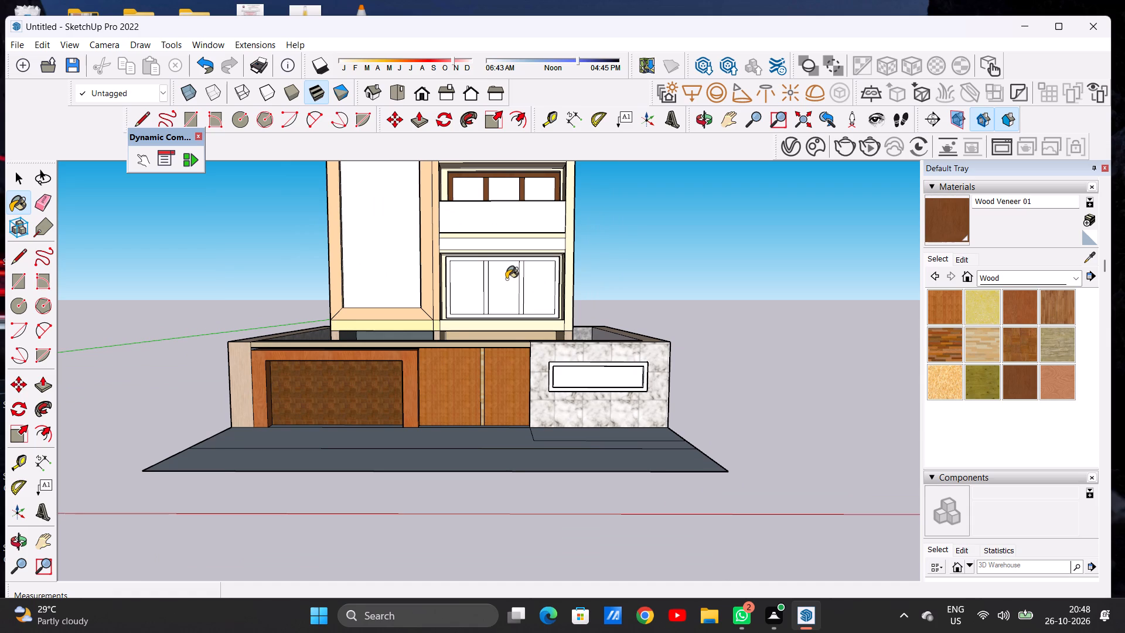
scroll(503, 280, "down", 6)
scroll(517, 288, "up", 5)
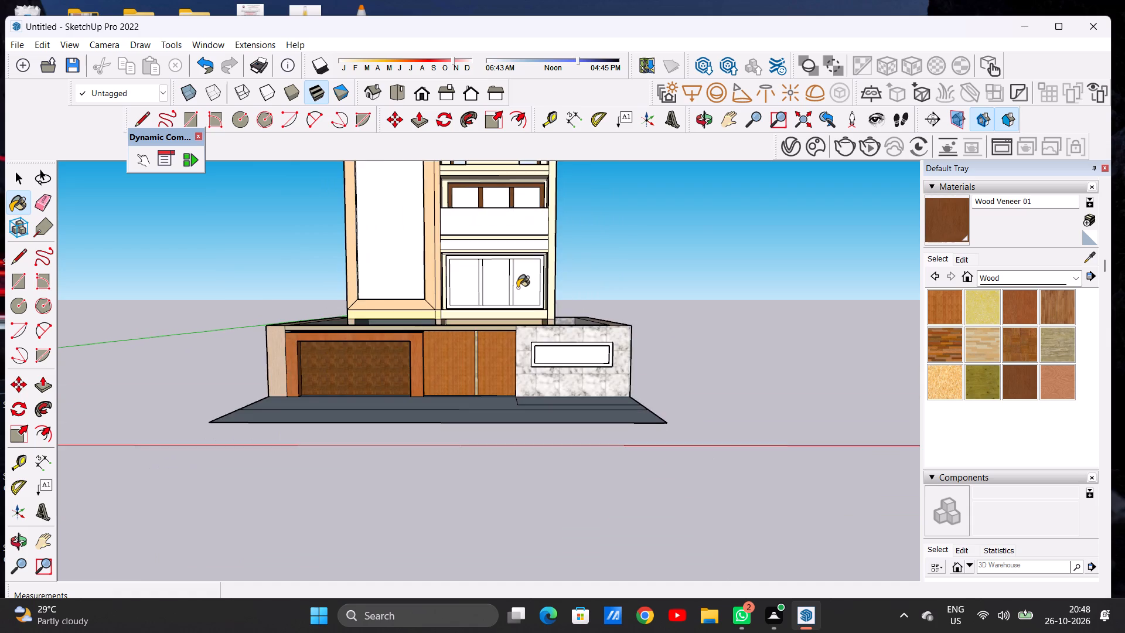
scroll(526, 269, "up", 15)
left_click(497, 226)
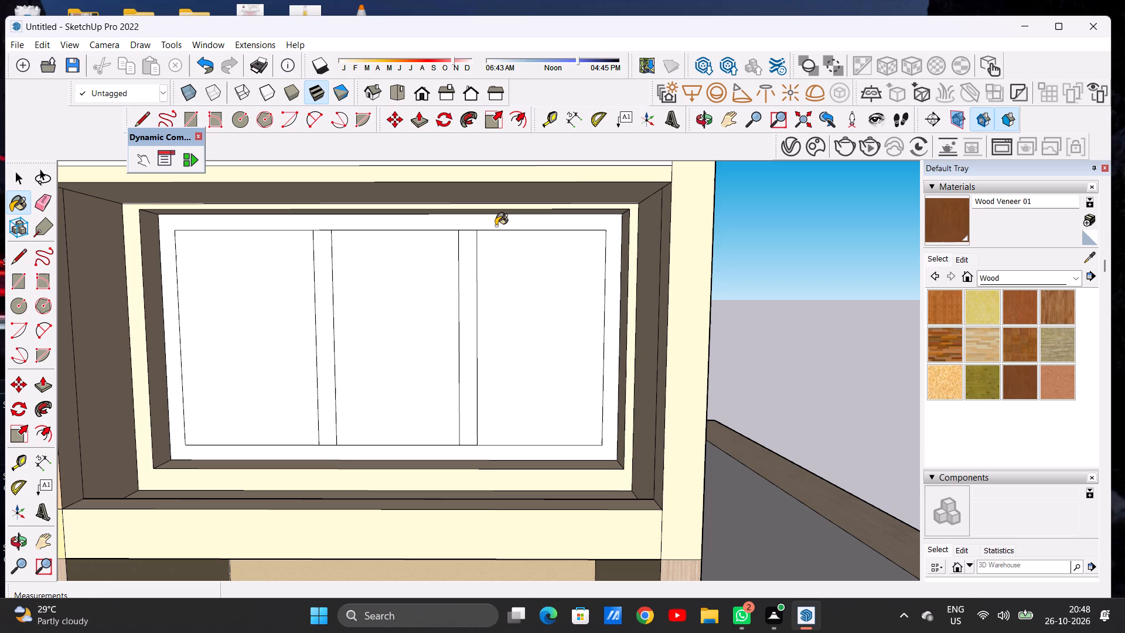
left_click(468, 250)
left_click(315, 303)
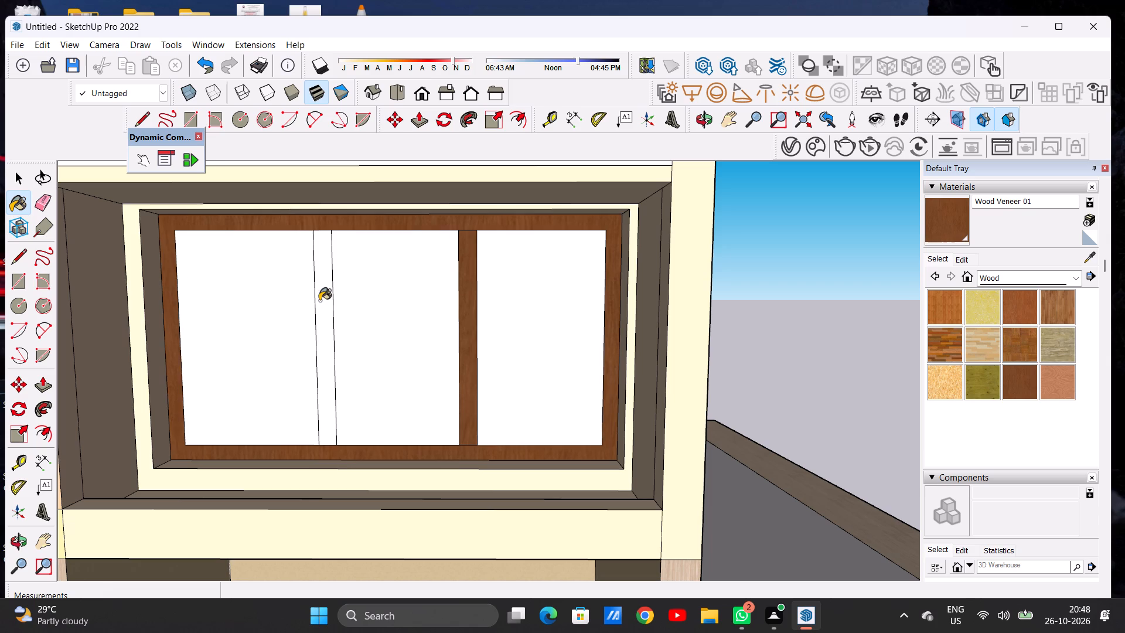
left_click(319, 301)
scroll(407, 313, "down", 18)
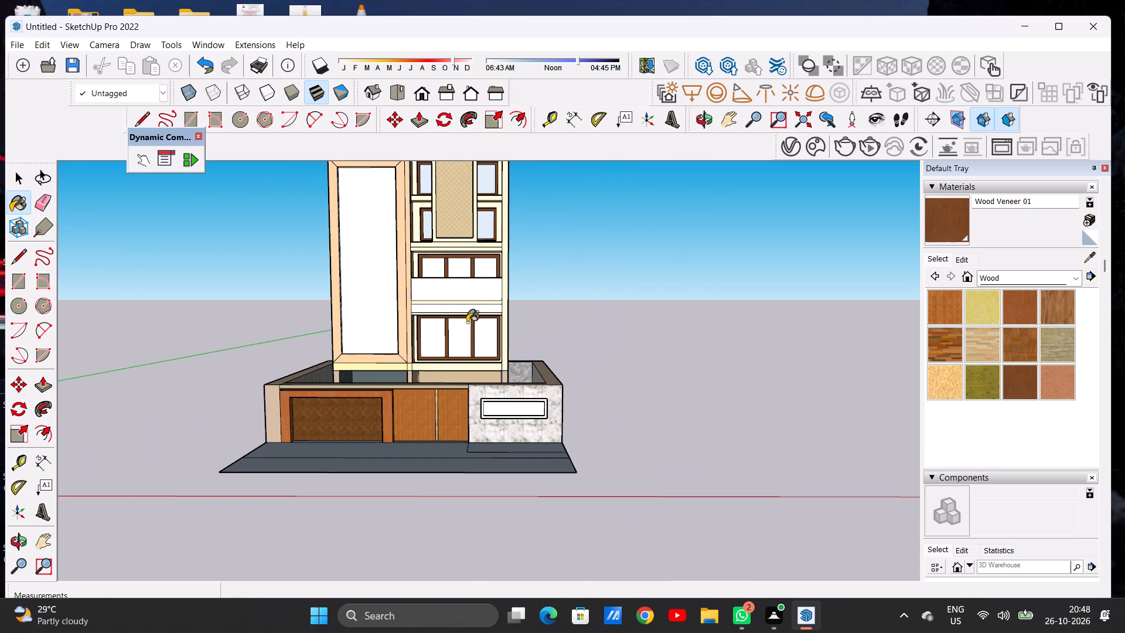
scroll(468, 334, "down", 4)
scroll(466, 306, "up", 7)
scroll(473, 294, "down", 1)
scroll(473, 294, "up", 2)
key("space")
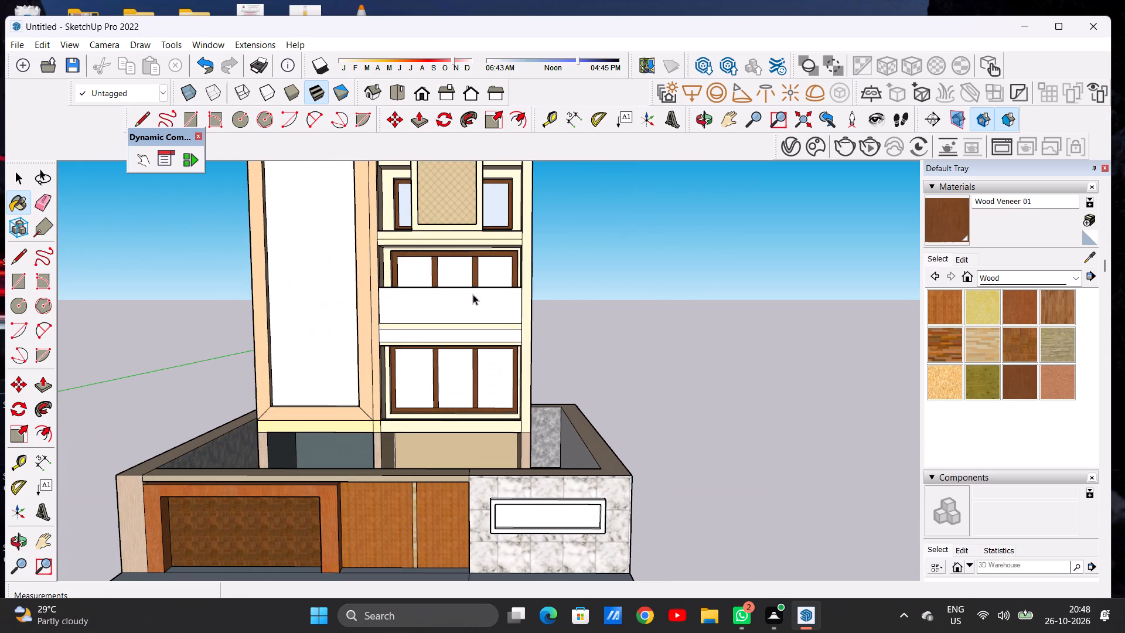
Paint the three panes of the lower recess's window with Translucent Glass Safety from the Glass and Mirrors collection.
scroll(471, 292, "down", 4)
scroll(472, 301, "up", 1)
scroll(472, 311, "down", 1)
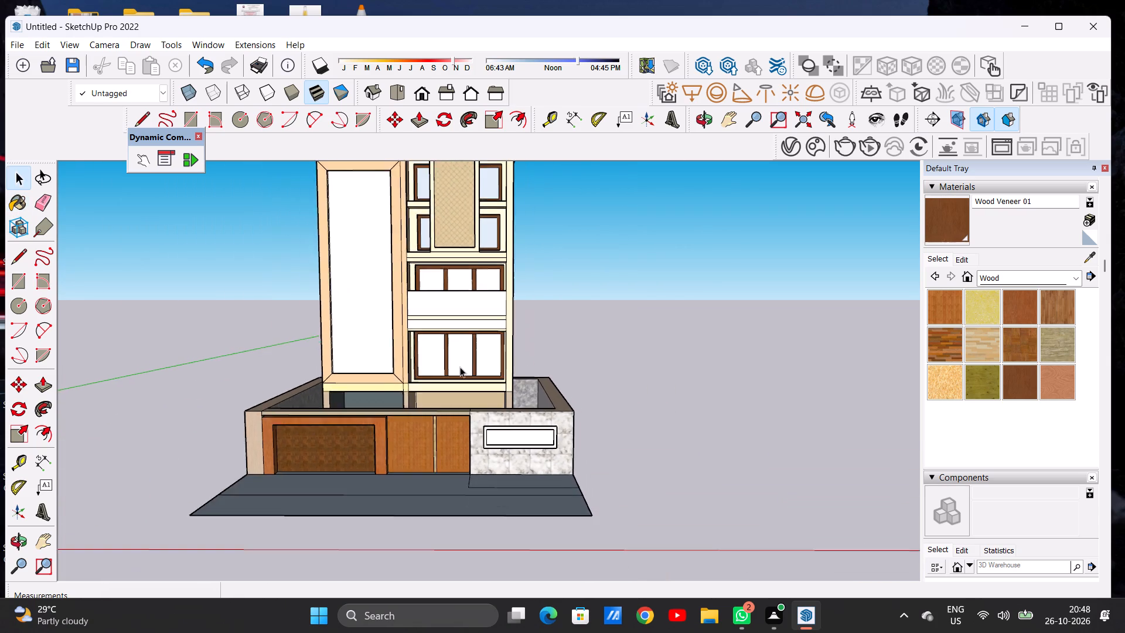
scroll(460, 367, "up", 9)
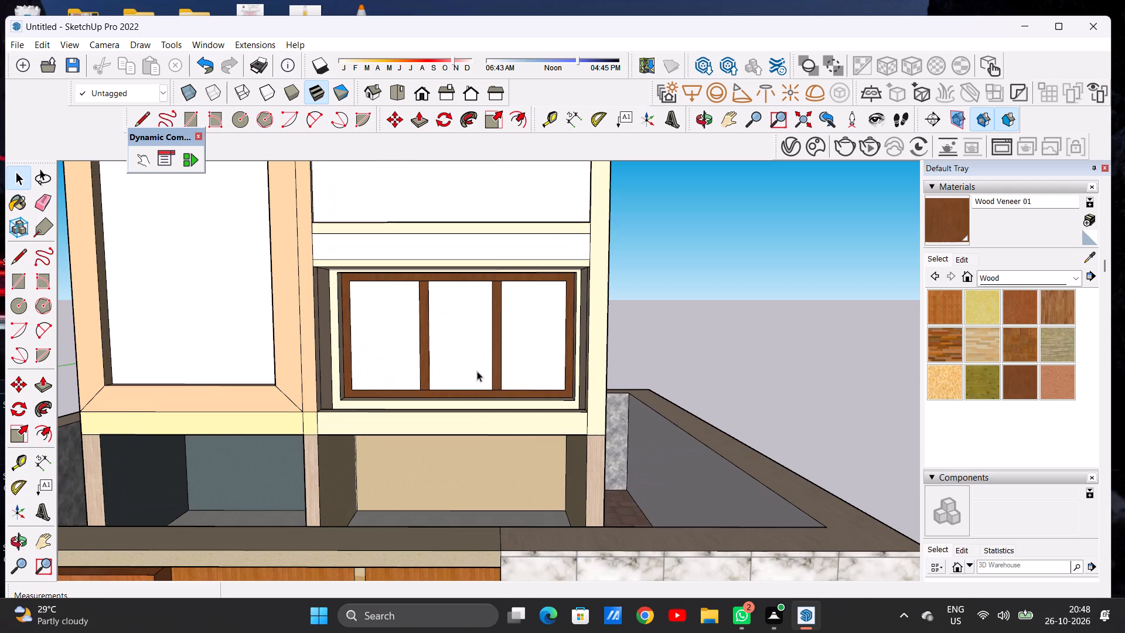
left_click(1003, 273)
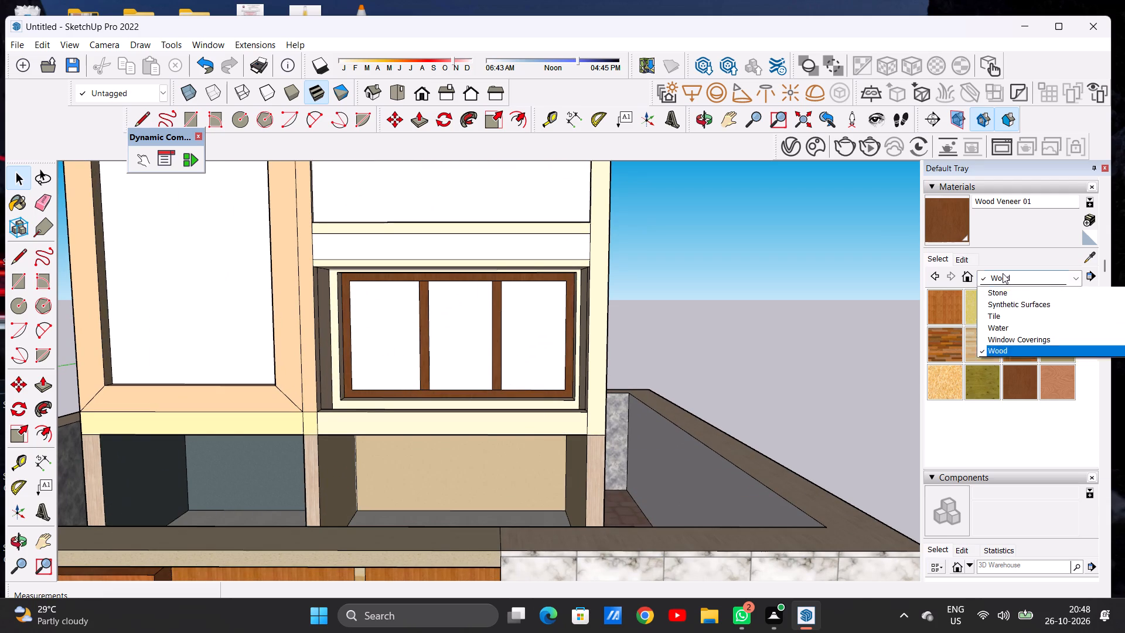
left_click(1004, 347)
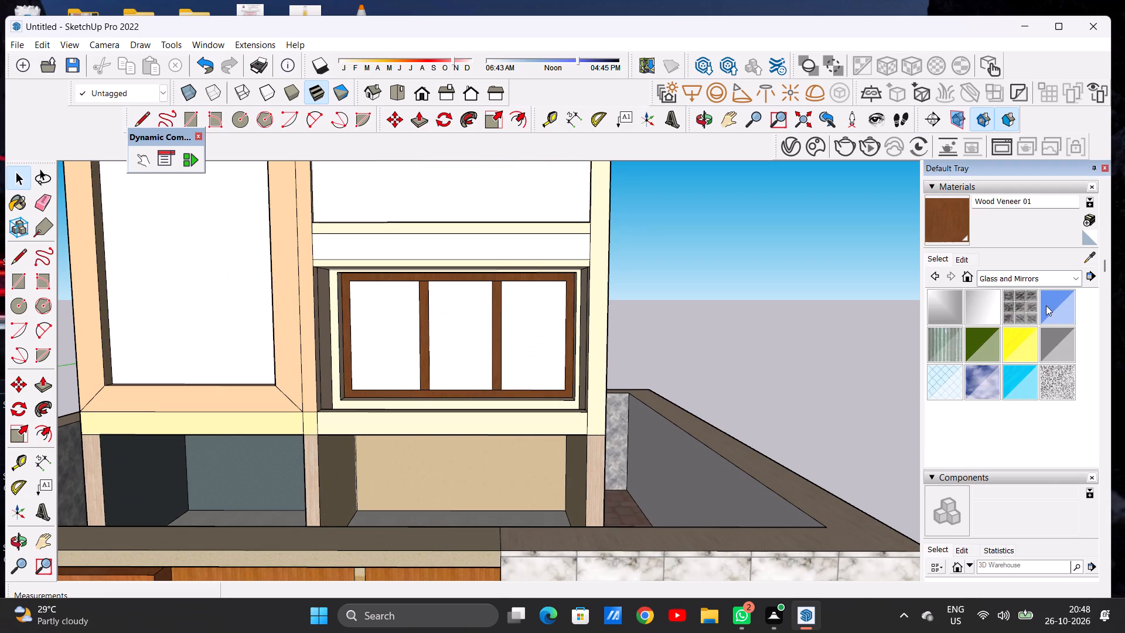
left_click(942, 378)
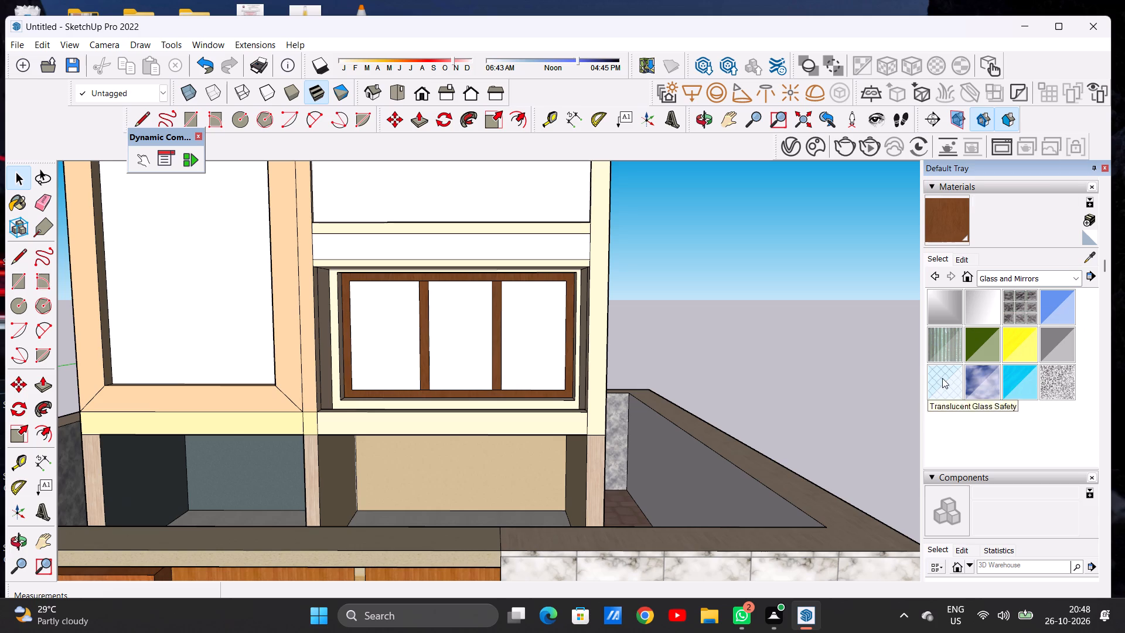
scroll(422, 308, "up", 5)
left_click(385, 329)
left_click(508, 330)
left_click(632, 328)
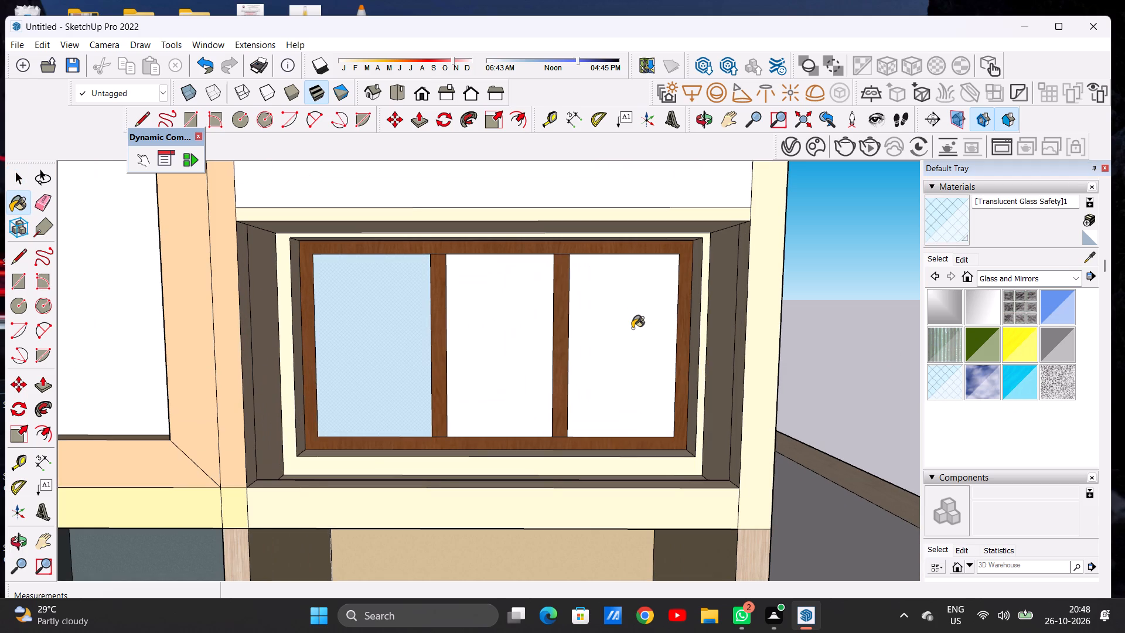
scroll(613, 342, "up", 13)
scroll(570, 346, "down", 5)
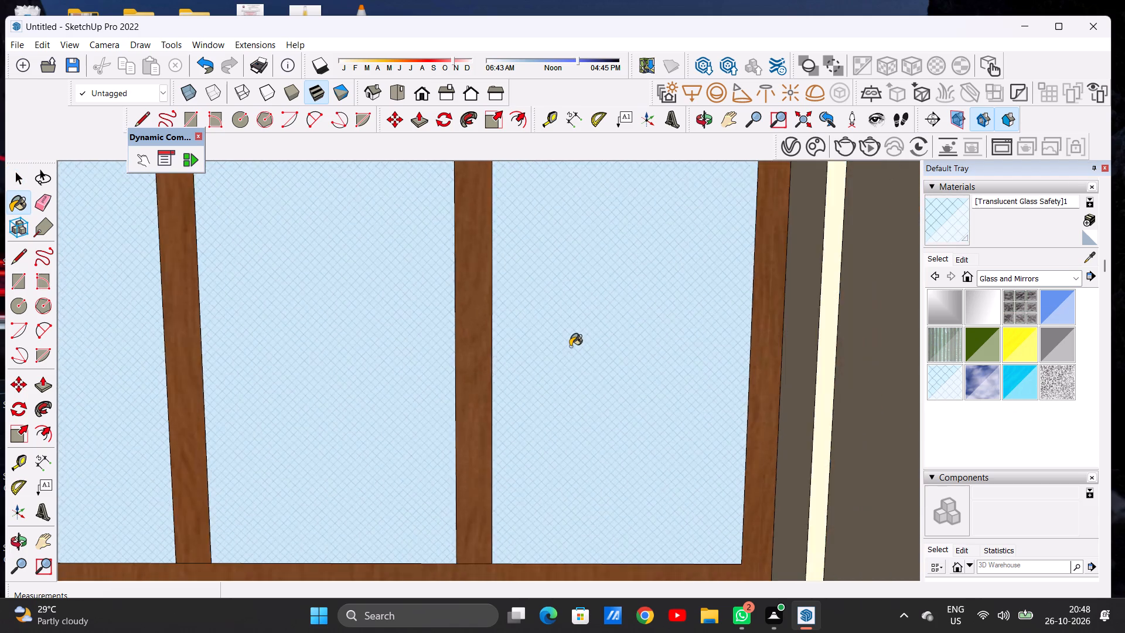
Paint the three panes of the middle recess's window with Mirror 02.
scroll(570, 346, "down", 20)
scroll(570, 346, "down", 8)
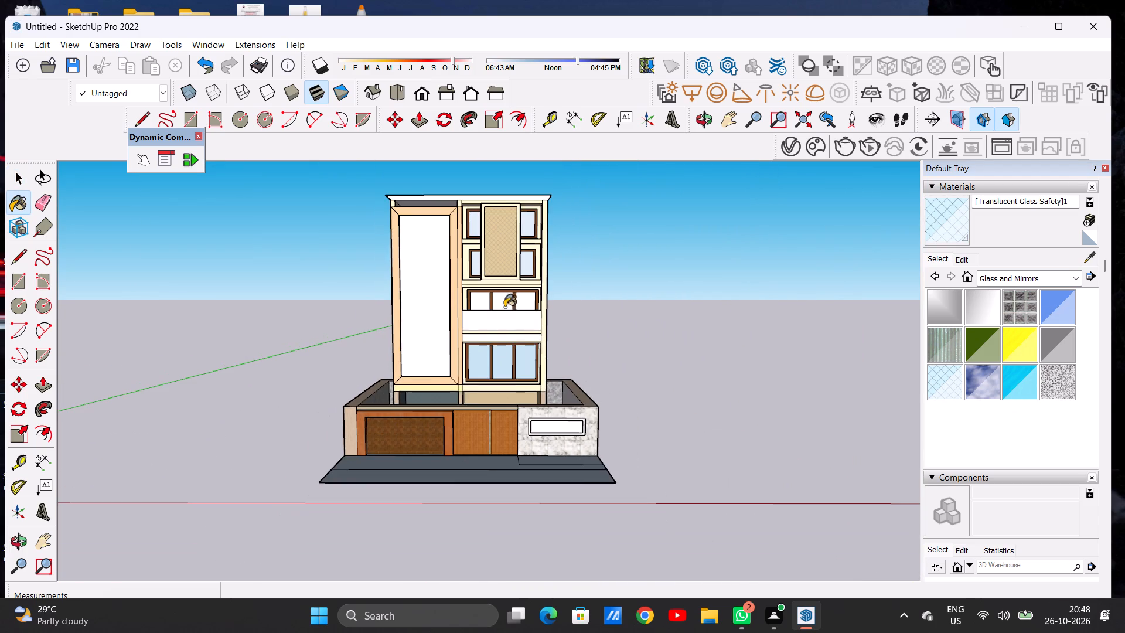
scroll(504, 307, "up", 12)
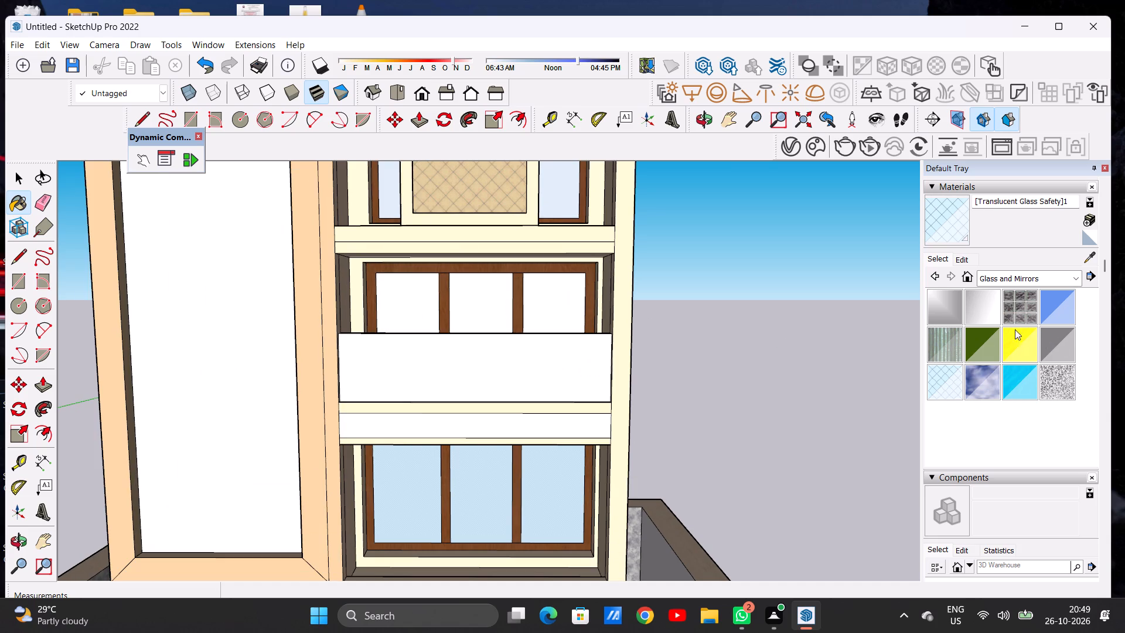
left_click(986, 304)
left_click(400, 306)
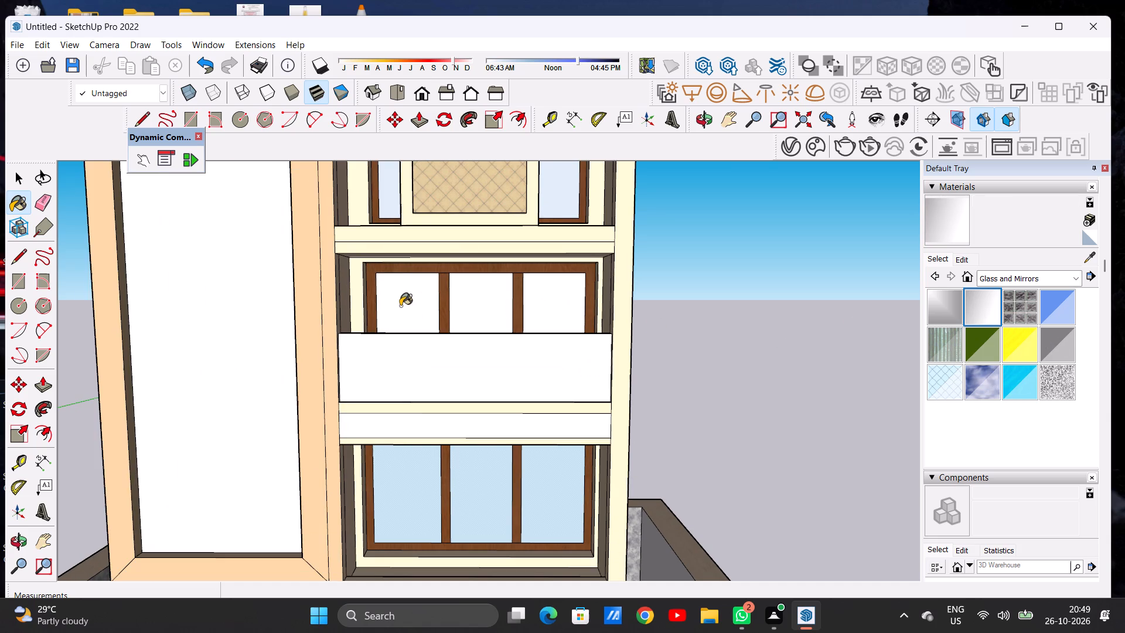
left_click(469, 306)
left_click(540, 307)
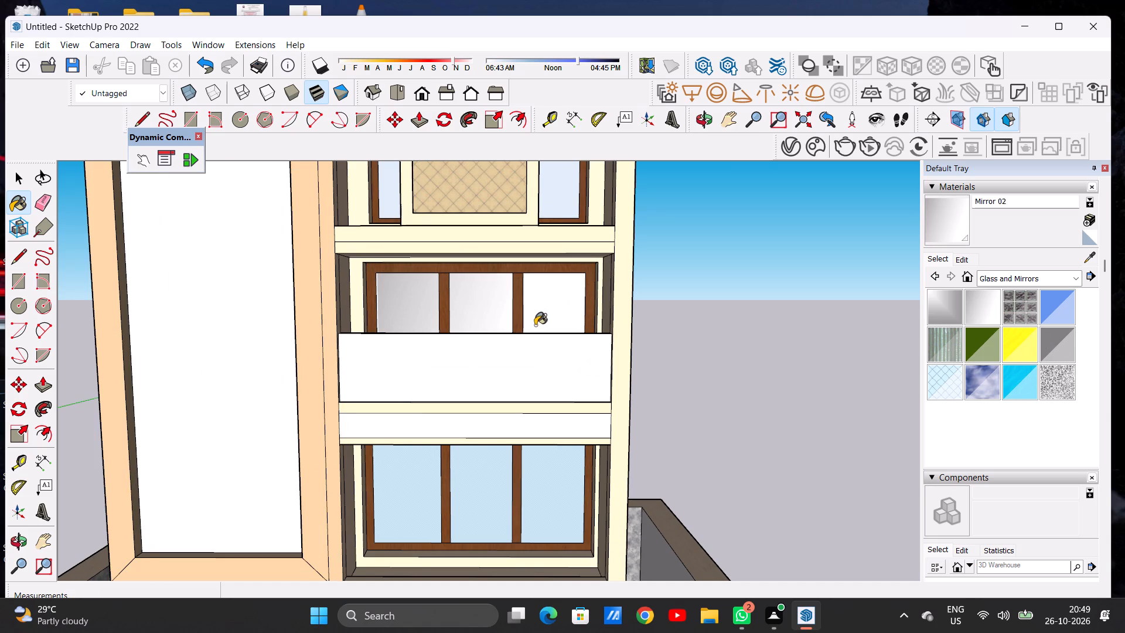
Examine the mirrored panes of the middle recess's window from several angles and against the whole facade.
middle_click_drag(533, 325, 452, 365)
scroll(545, 336, "up", 4)
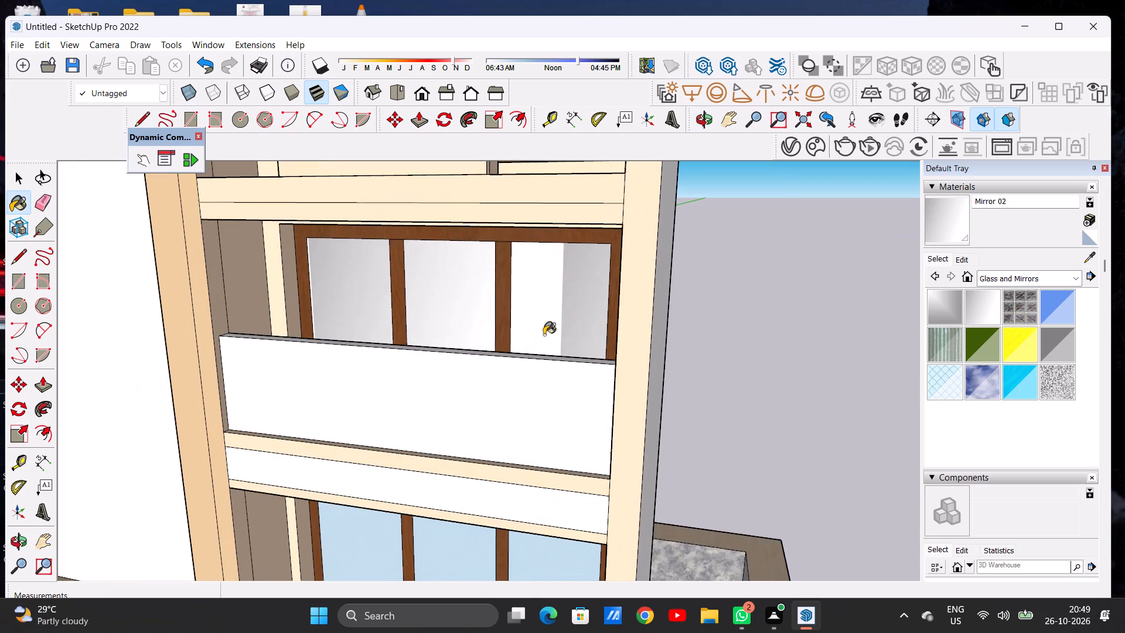
scroll(542, 331, "down", 6)
middle_click_drag(545, 325, 501, 335)
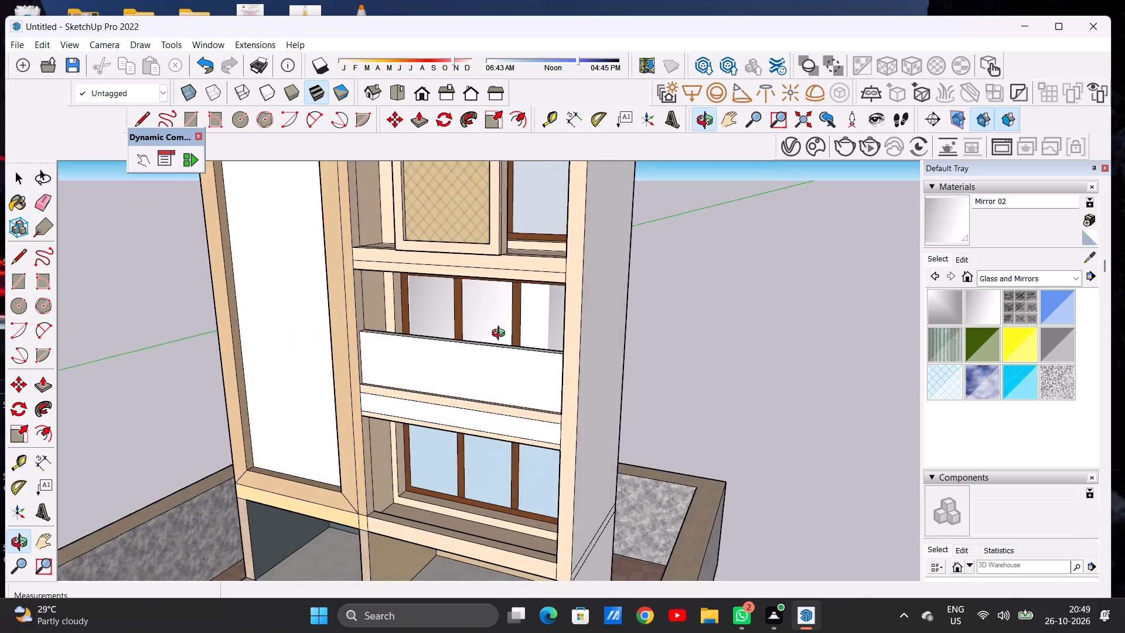
middle_click_drag(501, 335, 494, 336)
scroll(494, 336, "up", 2)
scroll(524, 329, "down", 17)
middle_click_drag(513, 340, 600, 325)
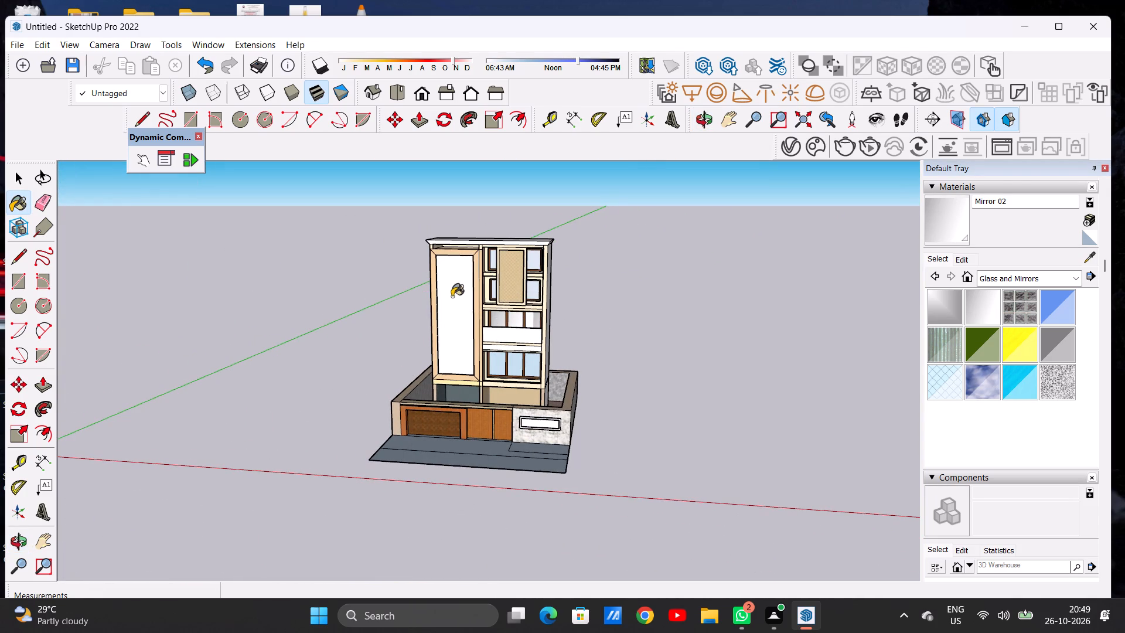
scroll(463, 302, "up", 8)
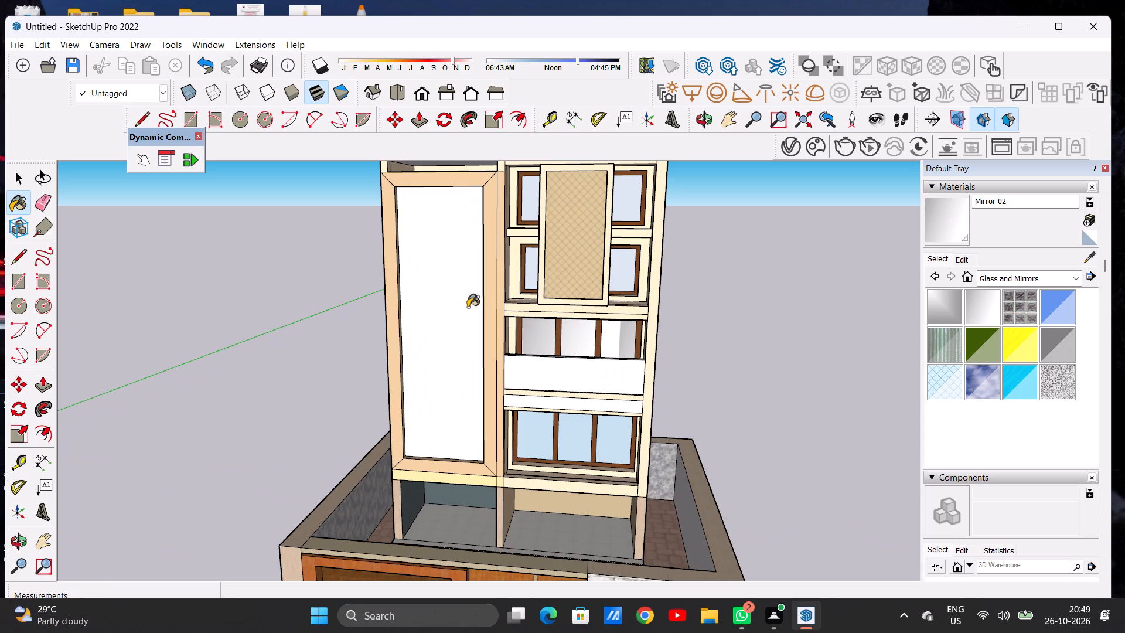
scroll(520, 329, "down", 8)
middle_click_drag(563, 343, 561, 326)
scroll(557, 339, "up", 7)
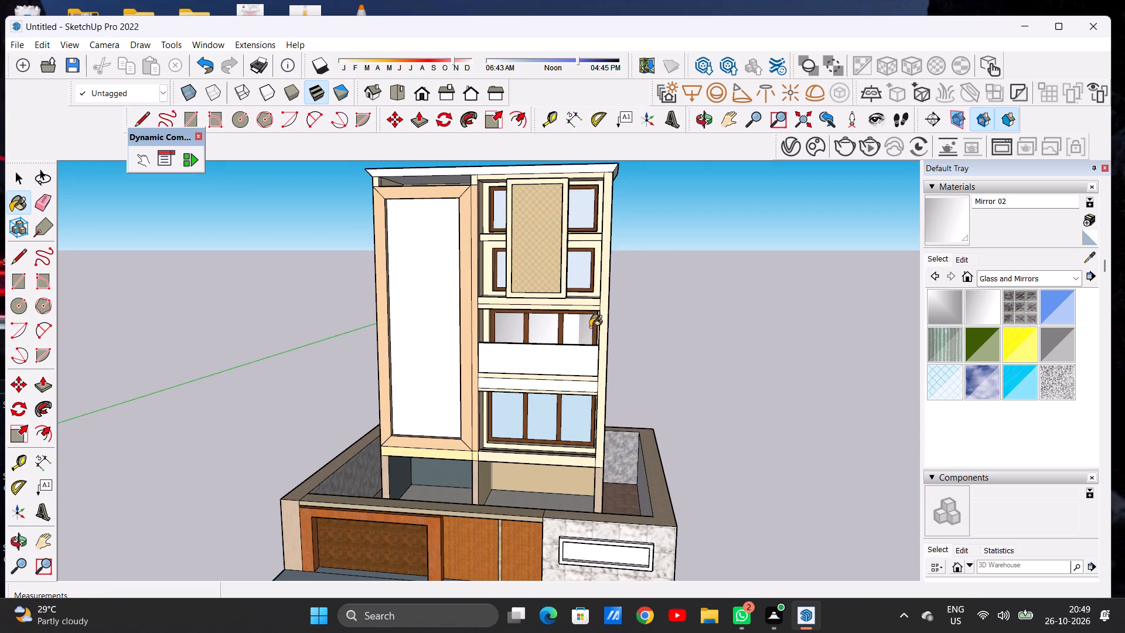
scroll(593, 325, "down", 9)
middle_click_drag(557, 329, 579, 335)
scroll(579, 335, "up", 7)
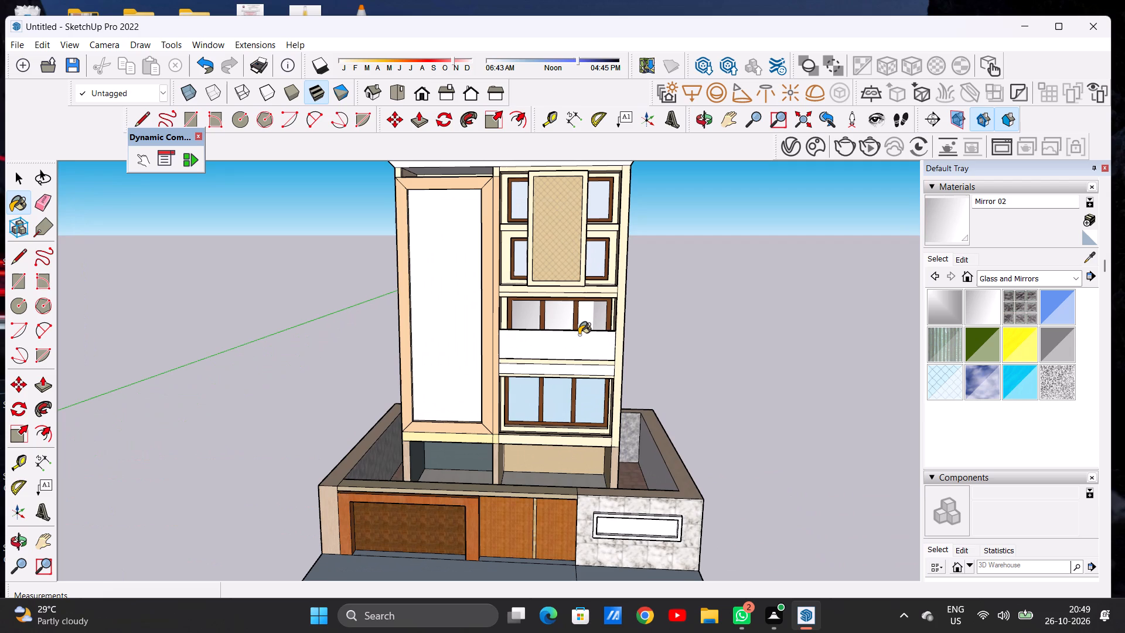
Repaint the three panes of the middle recess's window with Mirror 01.
left_click(939, 305)
scroll(582, 329, "up", 7)
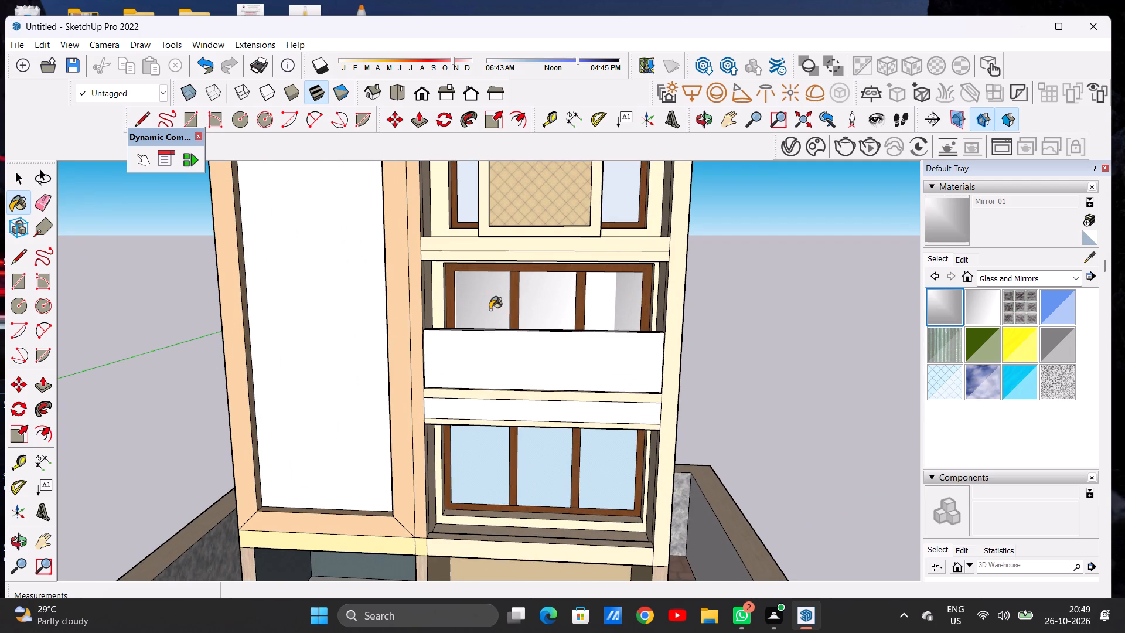
left_click(490, 309)
left_click(548, 307)
left_click(621, 309)
scroll(548, 322, "down", 3)
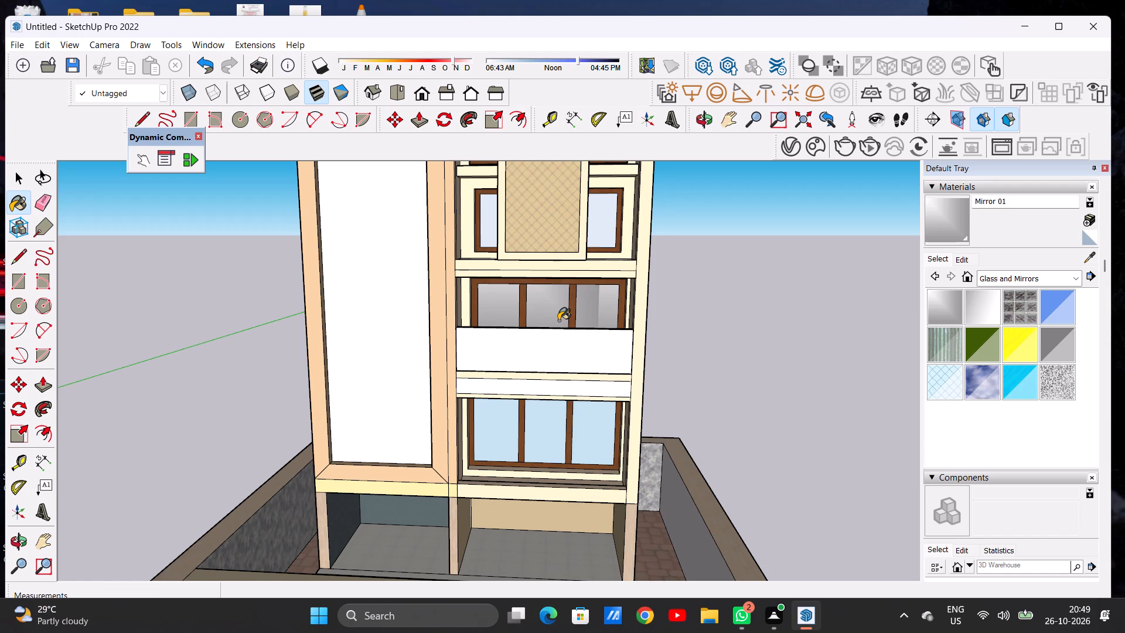
Paint the front face of the railing panel before the middle recess's window with Translucent Glass Safety.
scroll(517, 316, "down", 2)
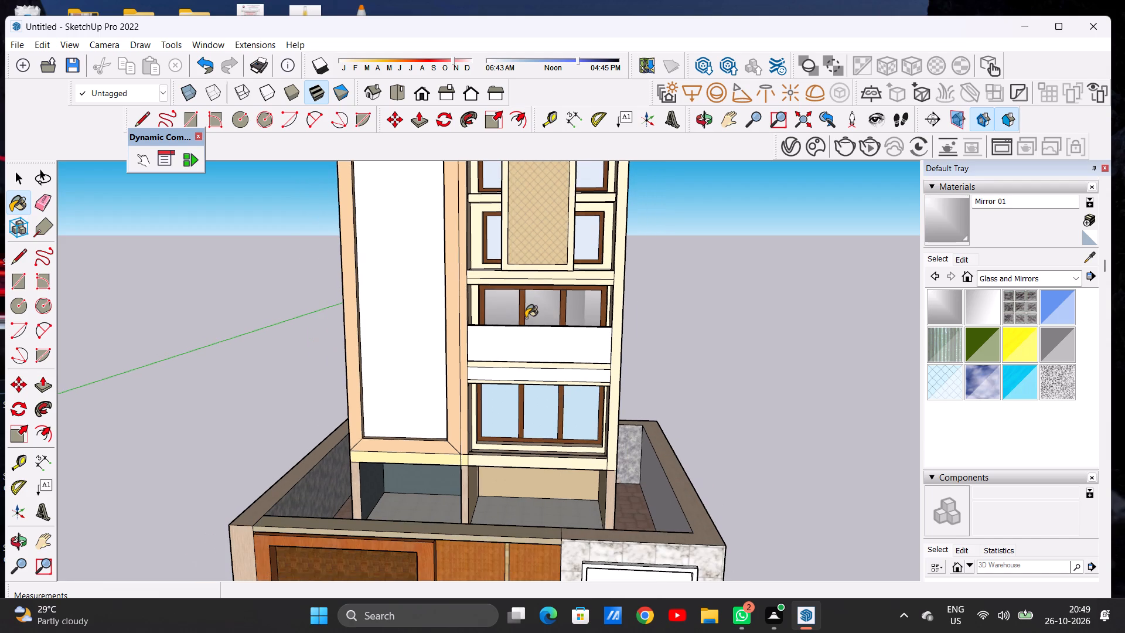
scroll(558, 299, "down", 4)
scroll(546, 331, "up", 6)
middle_click_drag(554, 332, 444, 329)
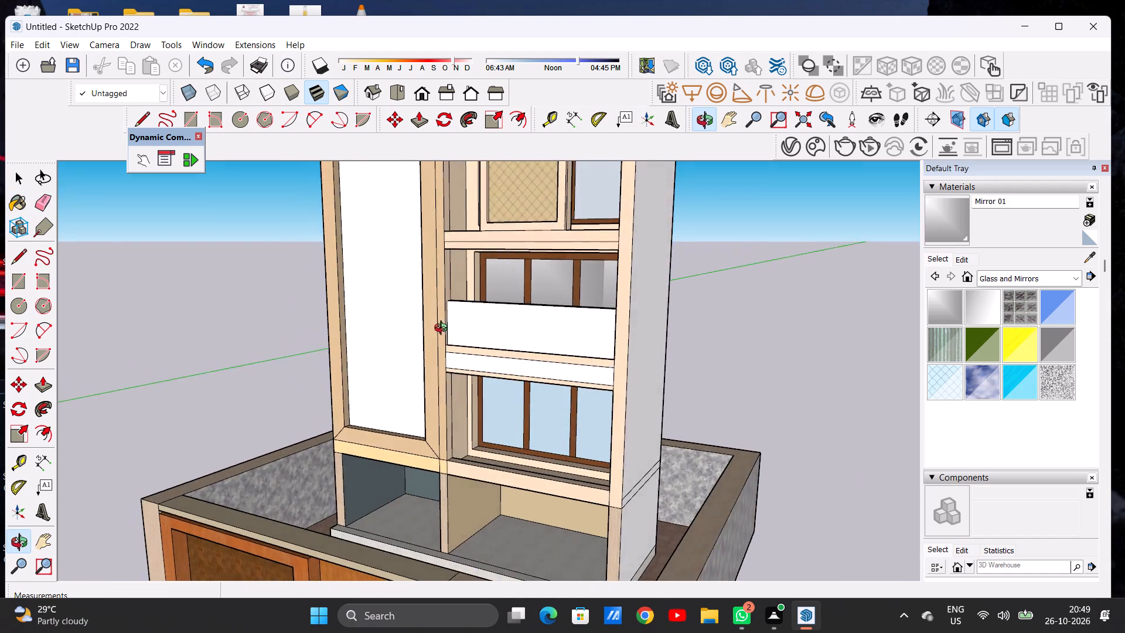
middle_click_drag(444, 329, 540, 341)
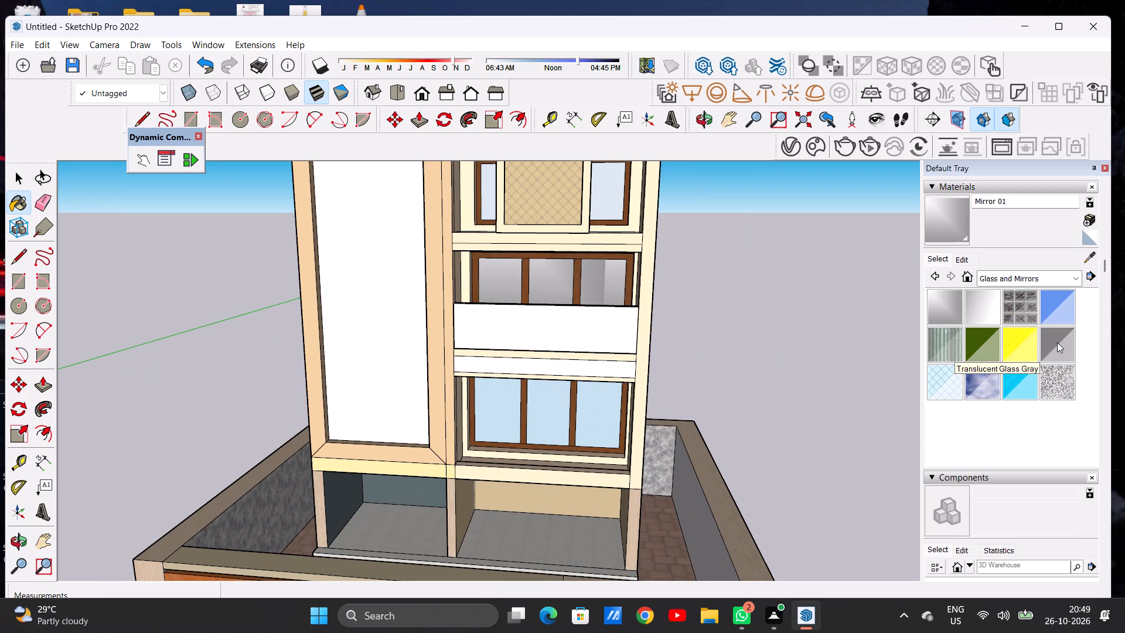
left_click(952, 379)
scroll(557, 314, "up", 3)
left_click(562, 331)
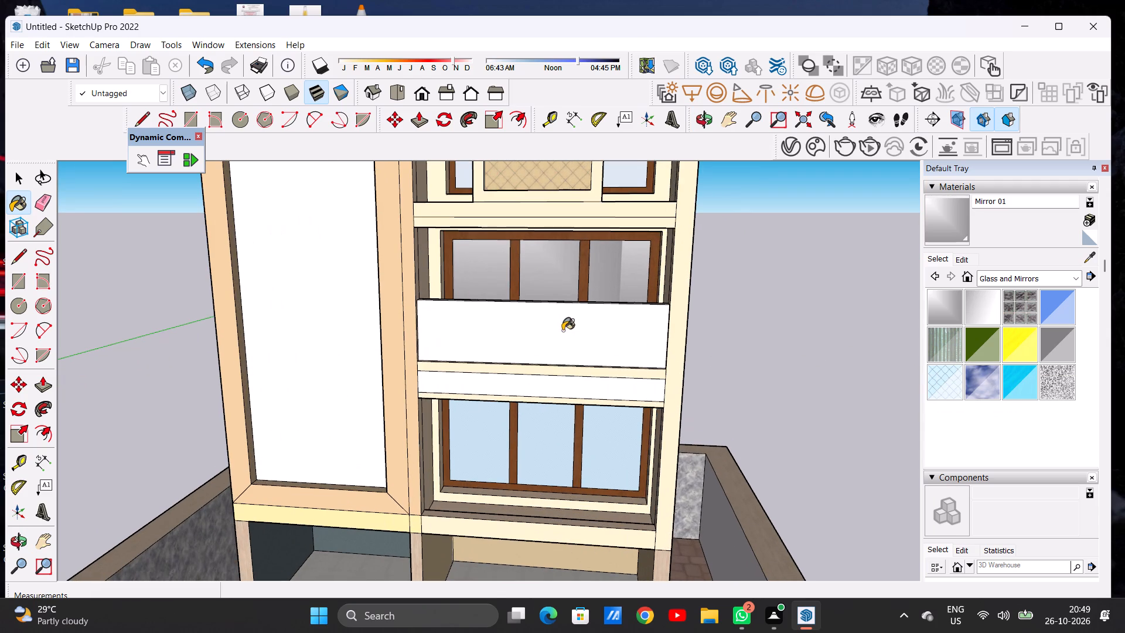
left_click(940, 377)
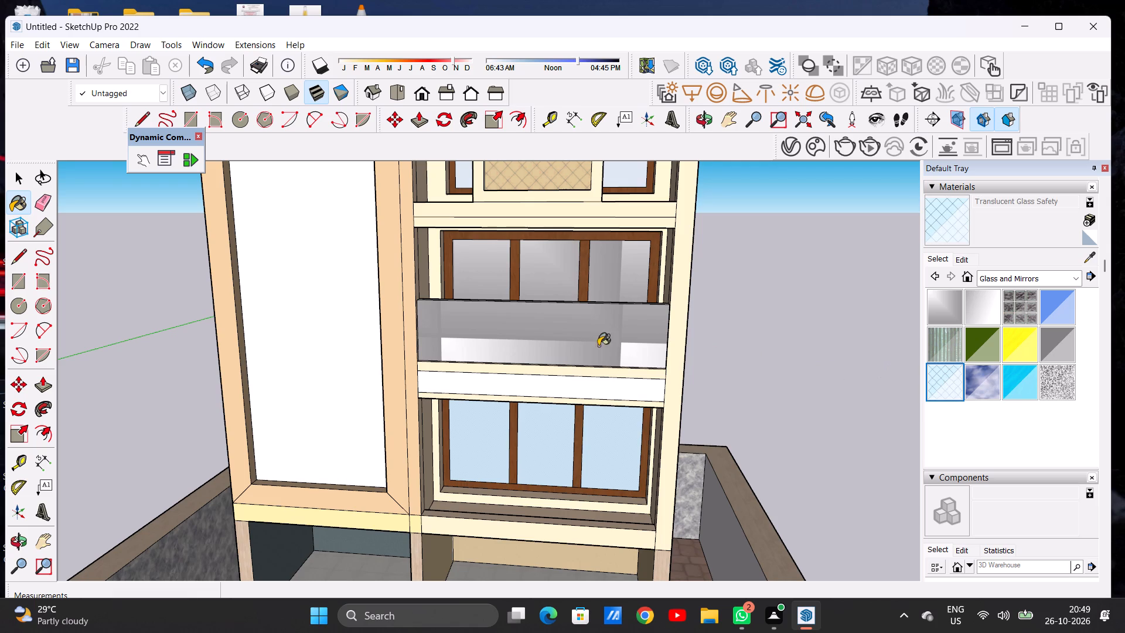
scroll(576, 329, "up", 5)
left_click(575, 329)
scroll(566, 346, "down", 4)
Paint the inner face of the middle recess's railing panel with Translucent Glass Safety.
middle_click_drag(584, 331, 444, 404)
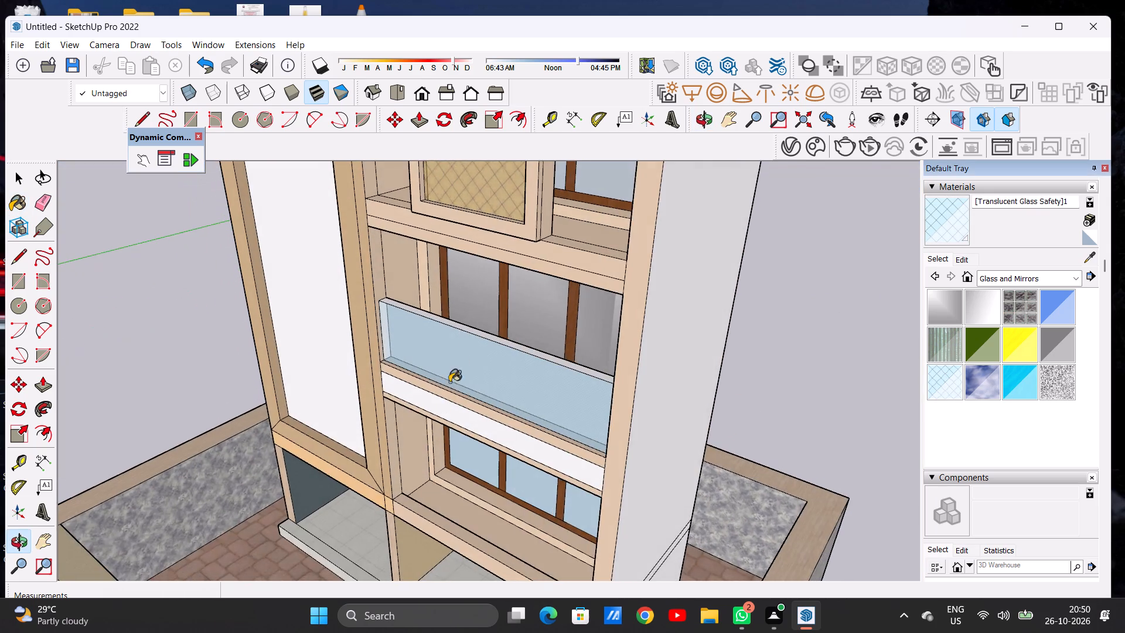
scroll(465, 324, "up", 1)
scroll(465, 322, "down", 2)
scroll(465, 322, "up", 4)
middle_click_drag(502, 328, 399, 356)
scroll(422, 346, "up", 8)
middle_click_drag(449, 342, 441, 342)
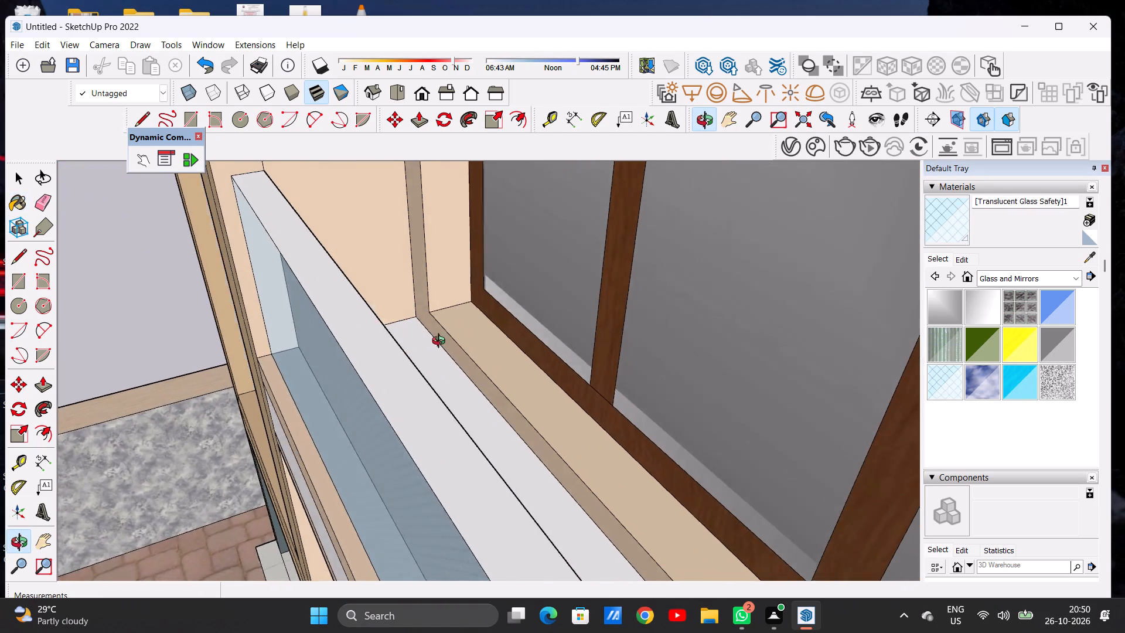
middle_click_drag(441, 342, 387, 342)
scroll(354, 347, "up", 1)
left_click(253, 390)
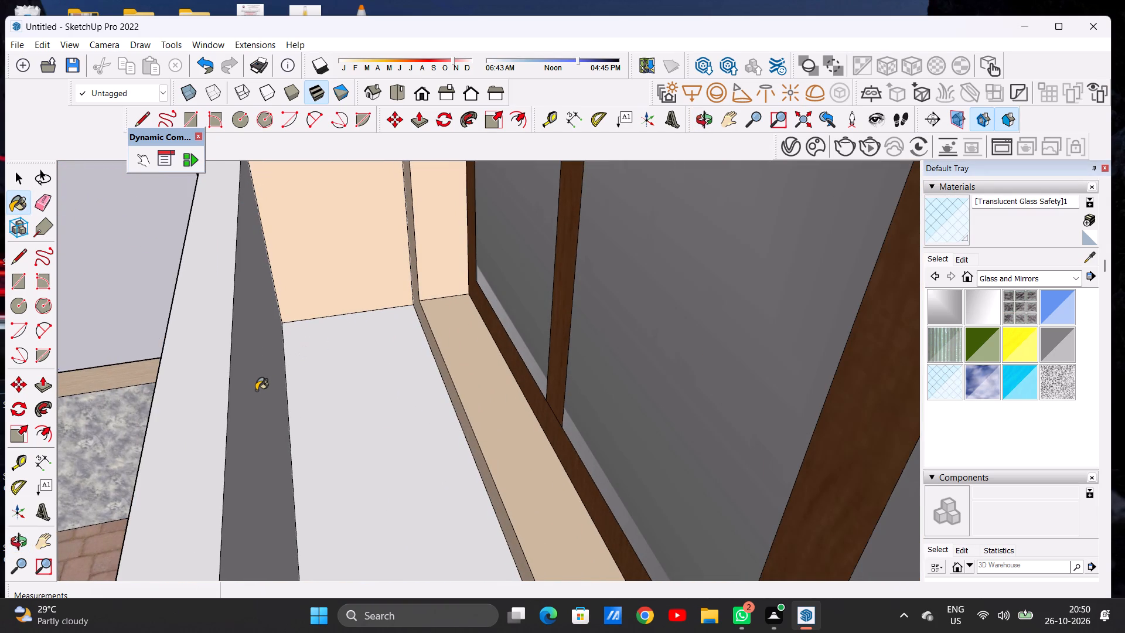
Paint the middle recess's floor behind the glass railing with 0036_BurlyWood from Colors-Named and darken the colour slightly.
left_click(991, 277)
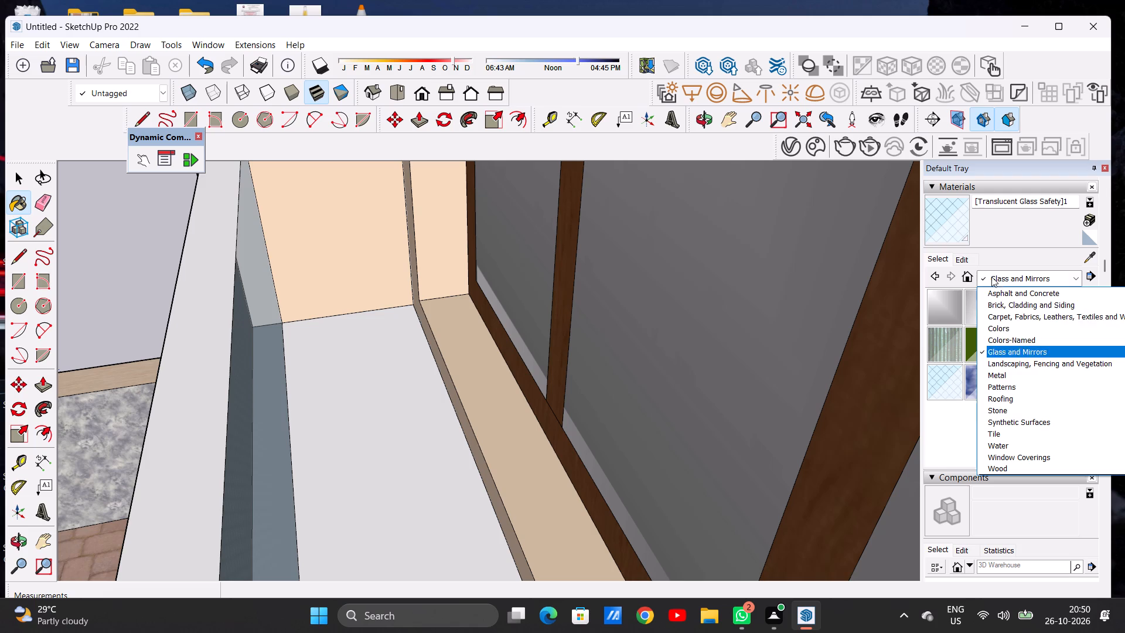
left_click(1012, 336)
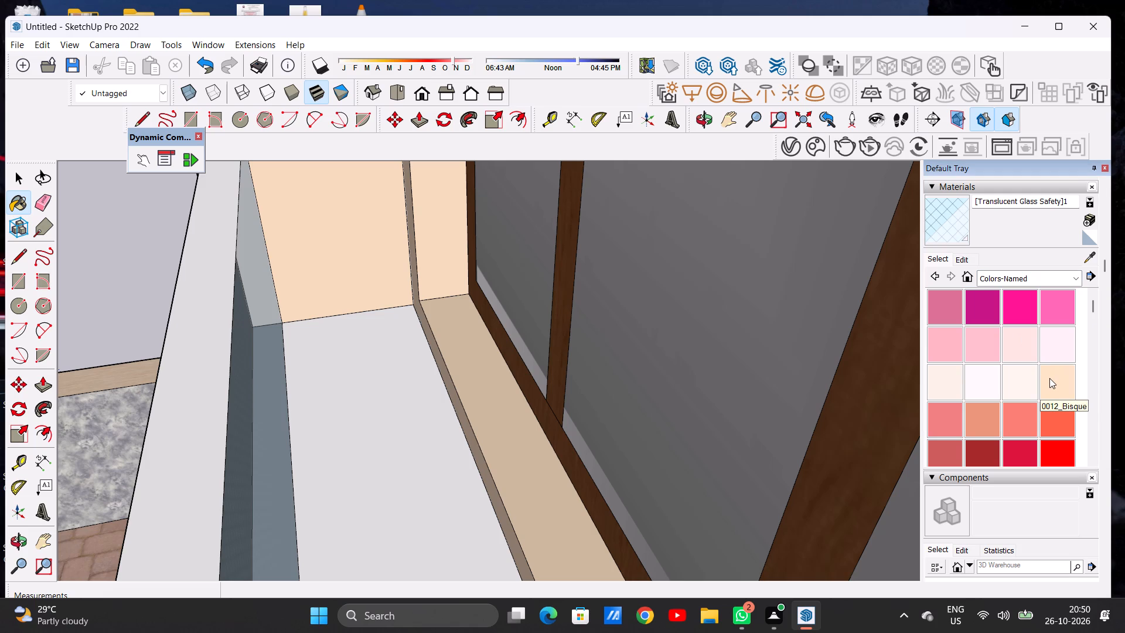
scroll(1048, 376, "down", 2)
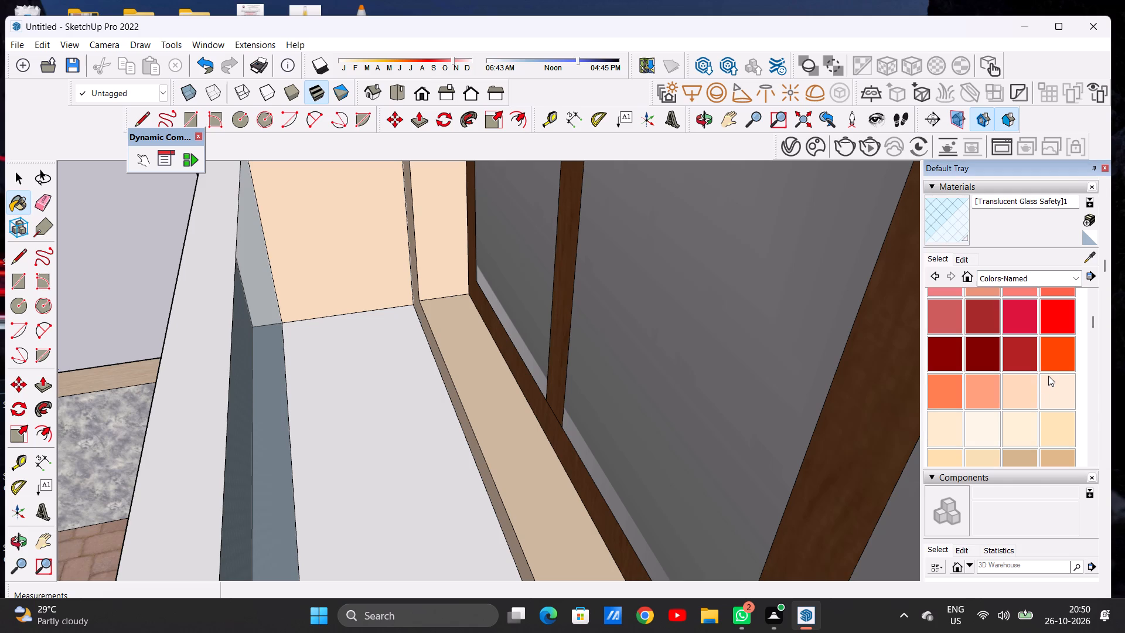
scroll(1044, 369, "down", 1)
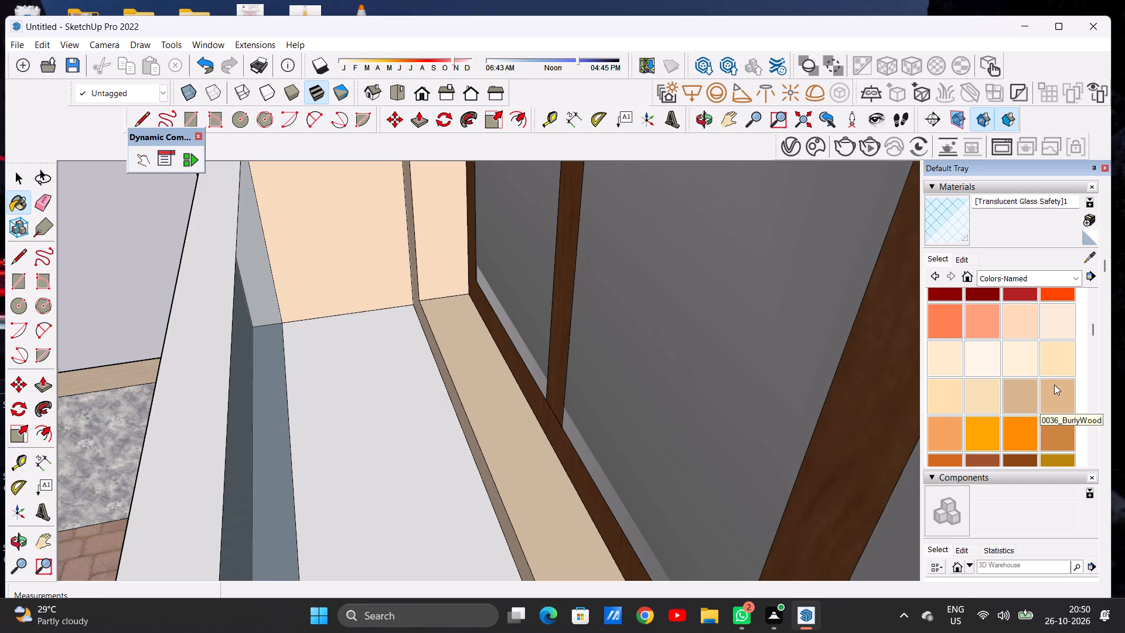
left_click(1053, 390)
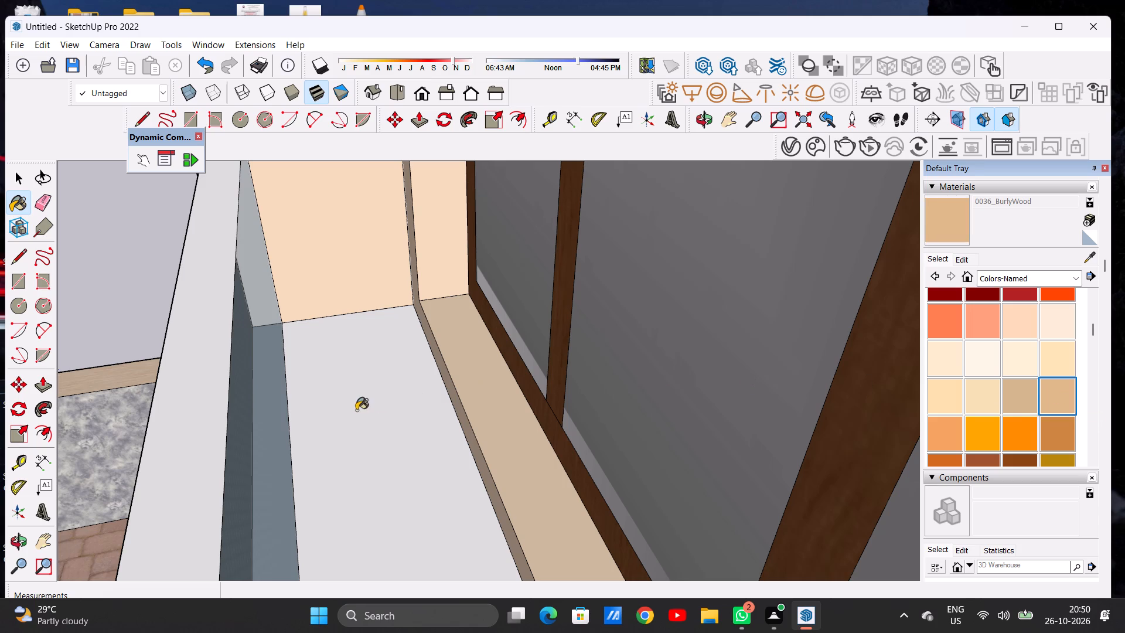
left_click(356, 410)
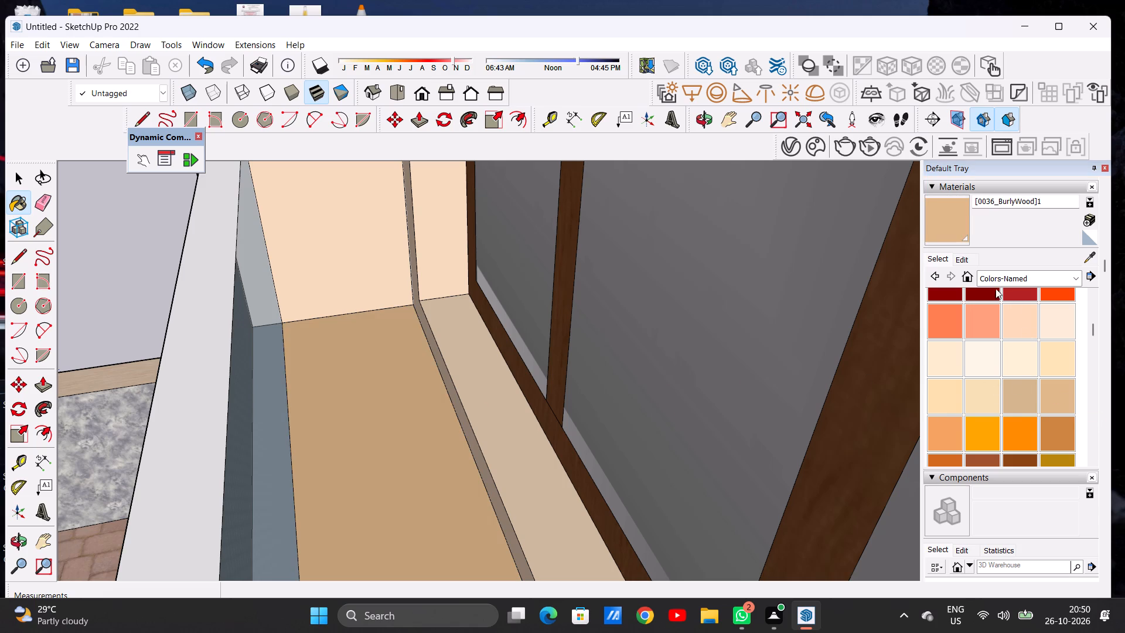
left_click(957, 258)
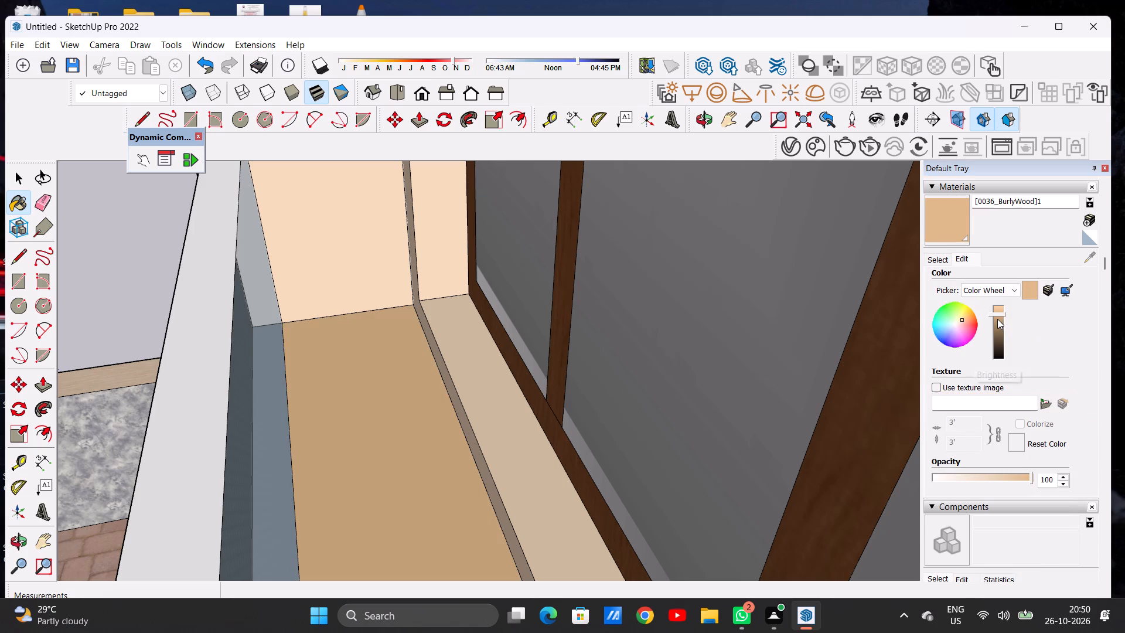
left_click(997, 319)
scroll(725, 360, "down", 5)
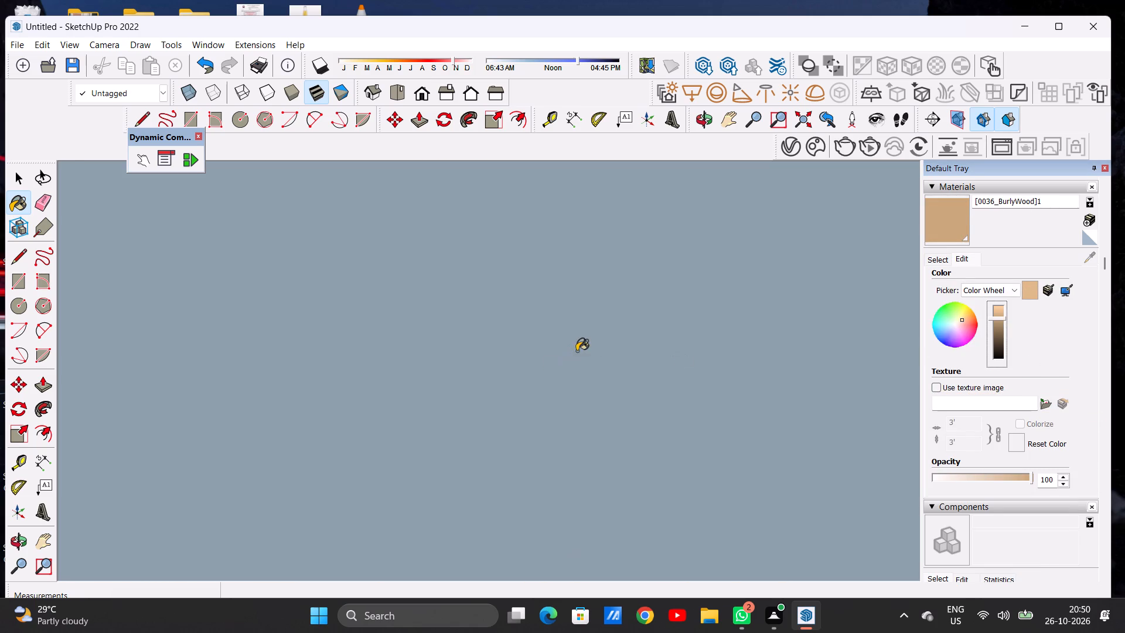
Paint the white band below the middle recess's glass railing with Wood Veneer 02 from the Wood collection.
scroll(579, 348, "down", 1)
scroll(579, 348, "up", 1)
scroll(579, 348, "down", 12)
left_click(422, 94)
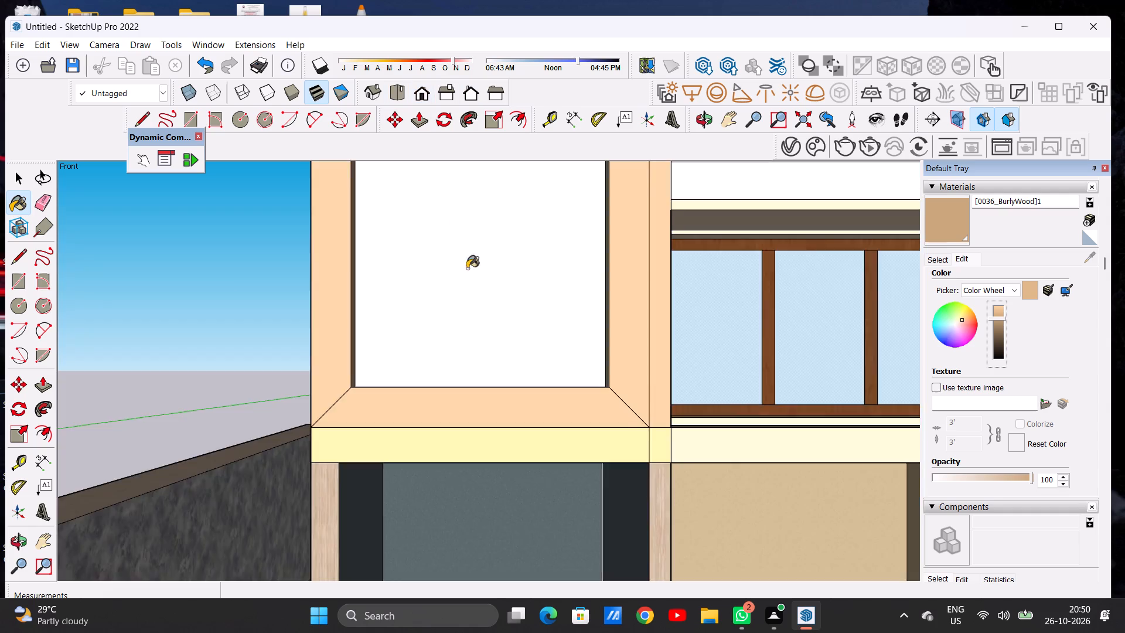
scroll(481, 294, "down", 2)
scroll(483, 305, "up", 1)
scroll(485, 311, "down", 17)
middle_click_drag(529, 352, 534, 412)
scroll(589, 342, "up", 5)
middle_click_drag(582, 336, 570, 313)
scroll(571, 305, "up", 5)
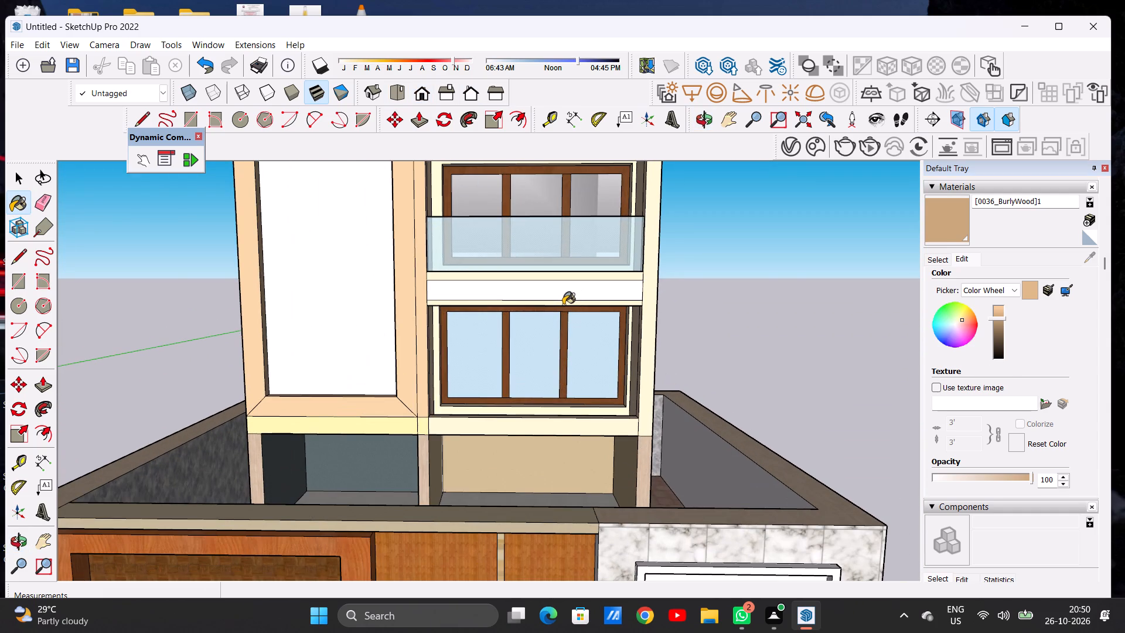
scroll(588, 300, "up", 1)
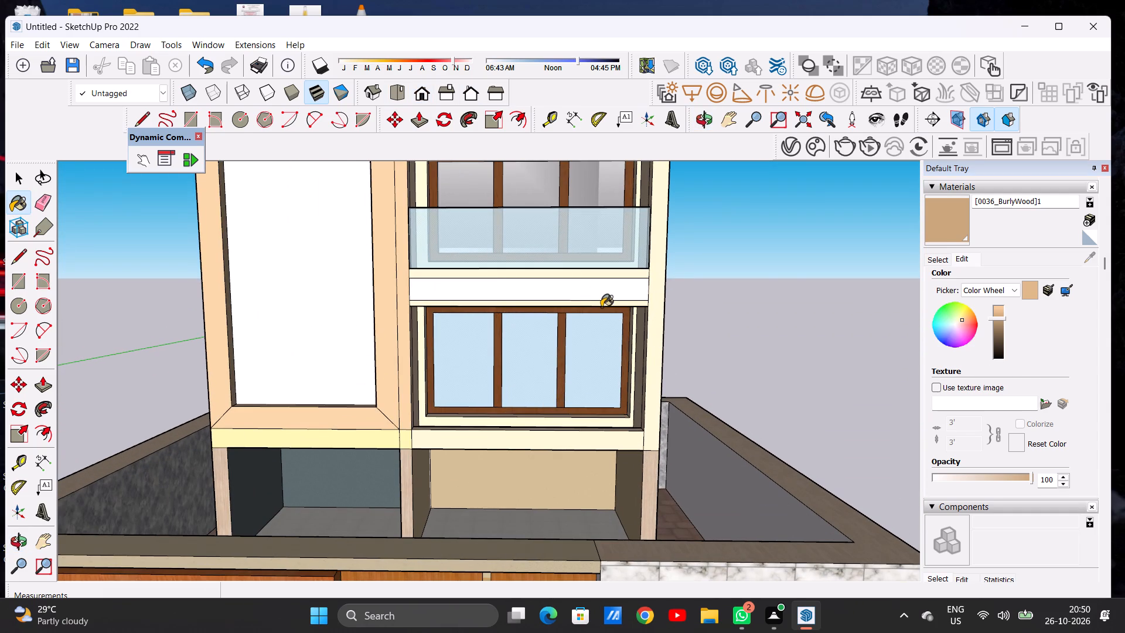
left_click(940, 257)
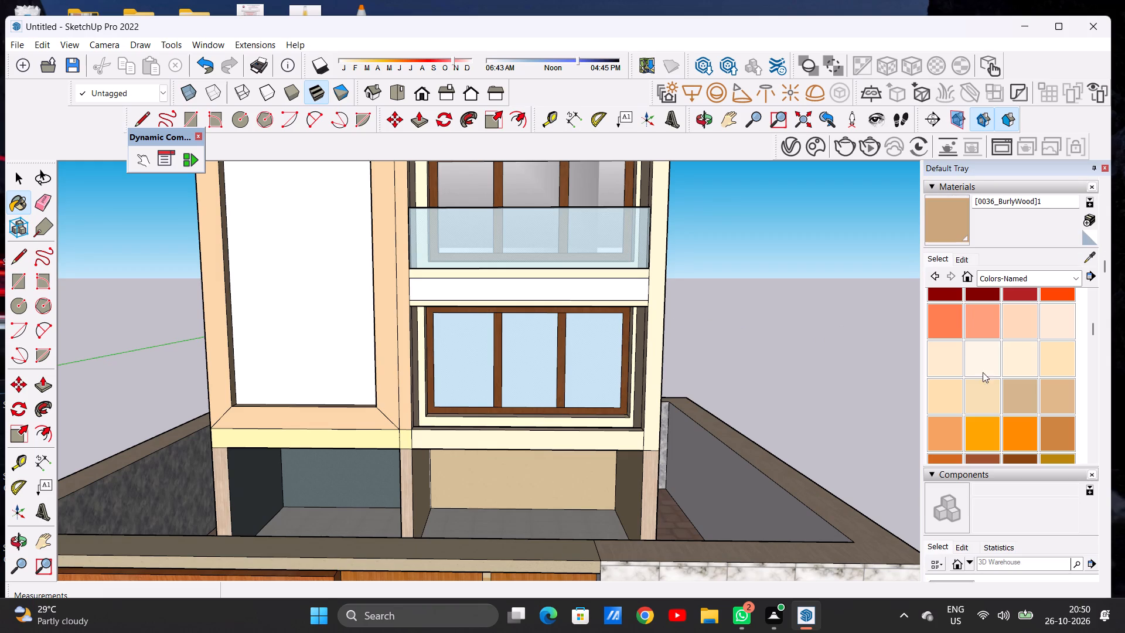
left_click(997, 280)
left_click(986, 465)
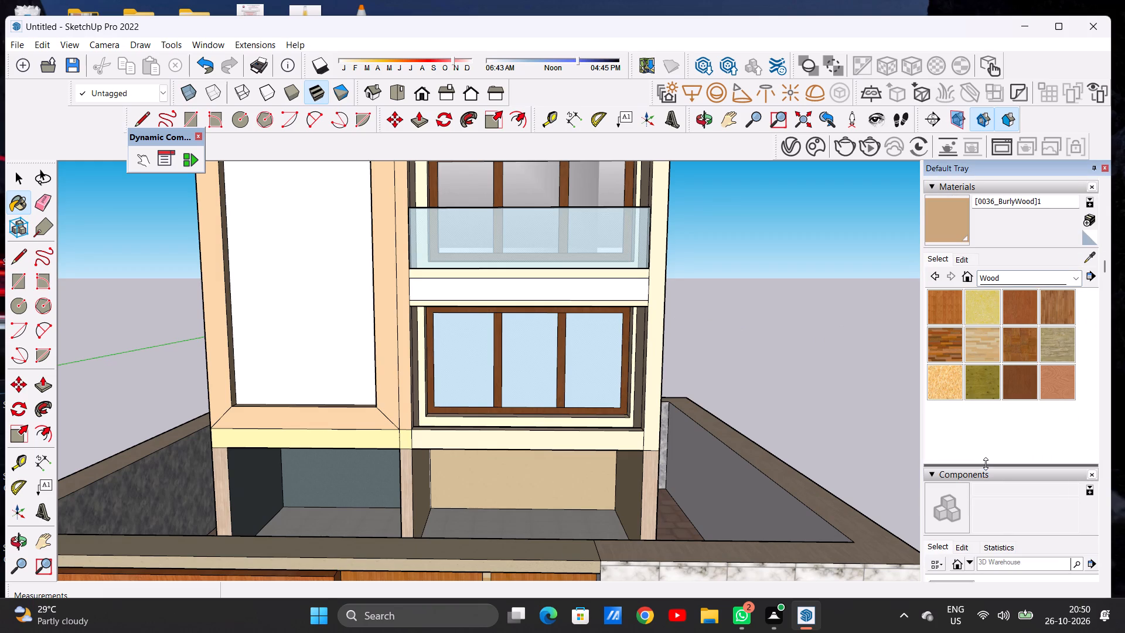
left_click(1049, 380)
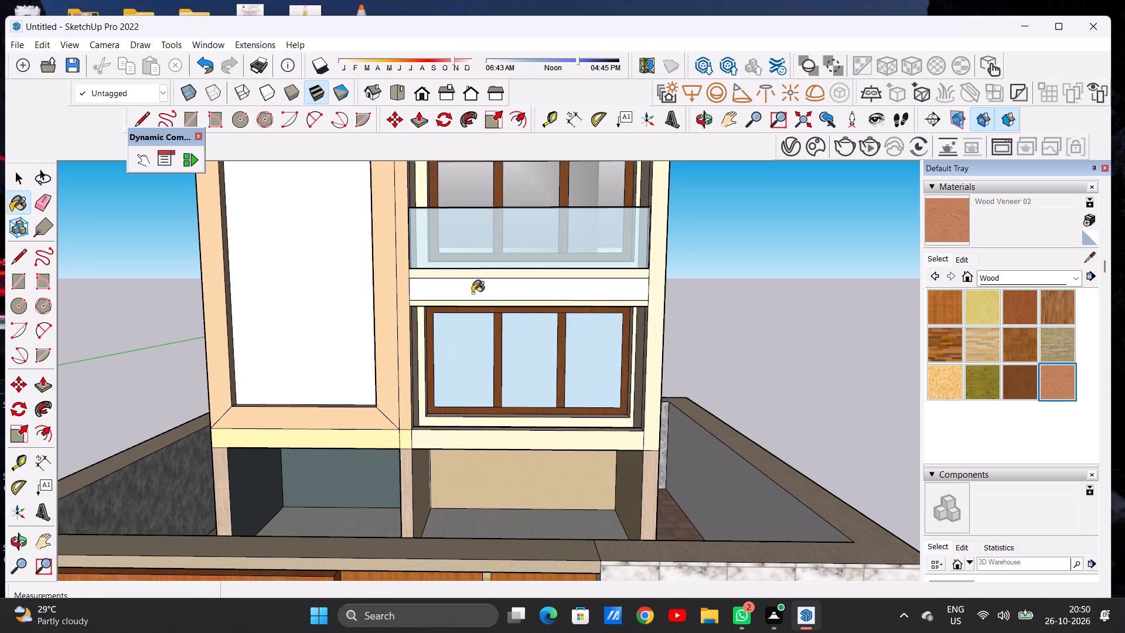
scroll(429, 290, "up", 5)
left_click(424, 290)
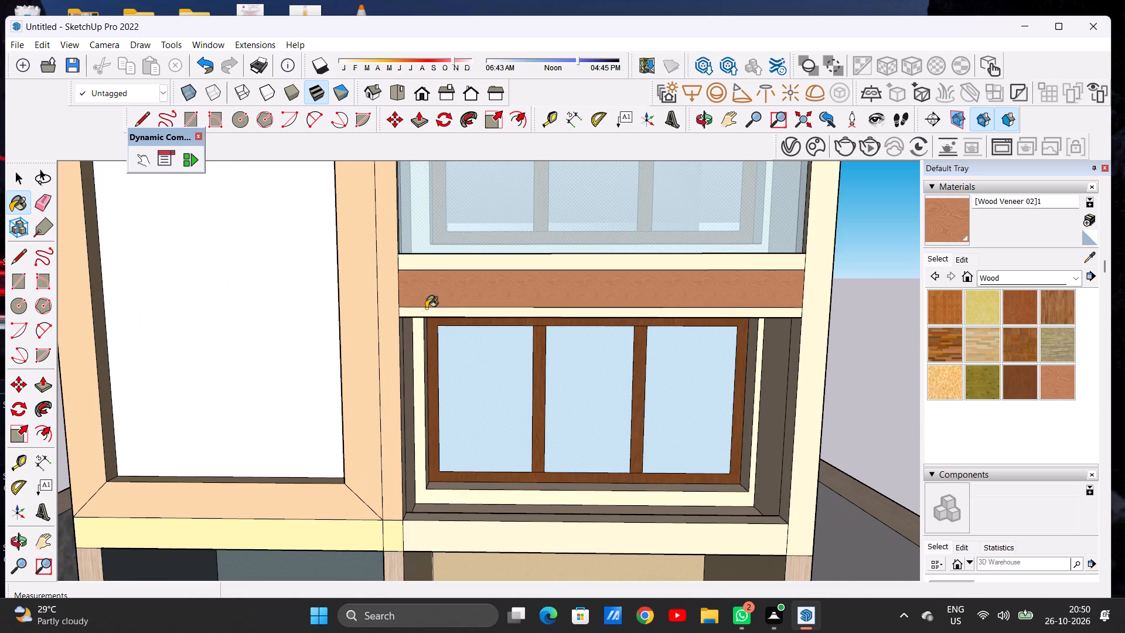
Paint the front of the horizontal band between the two upper window rows with Wood Veneer 02.
scroll(492, 328, "down", 5)
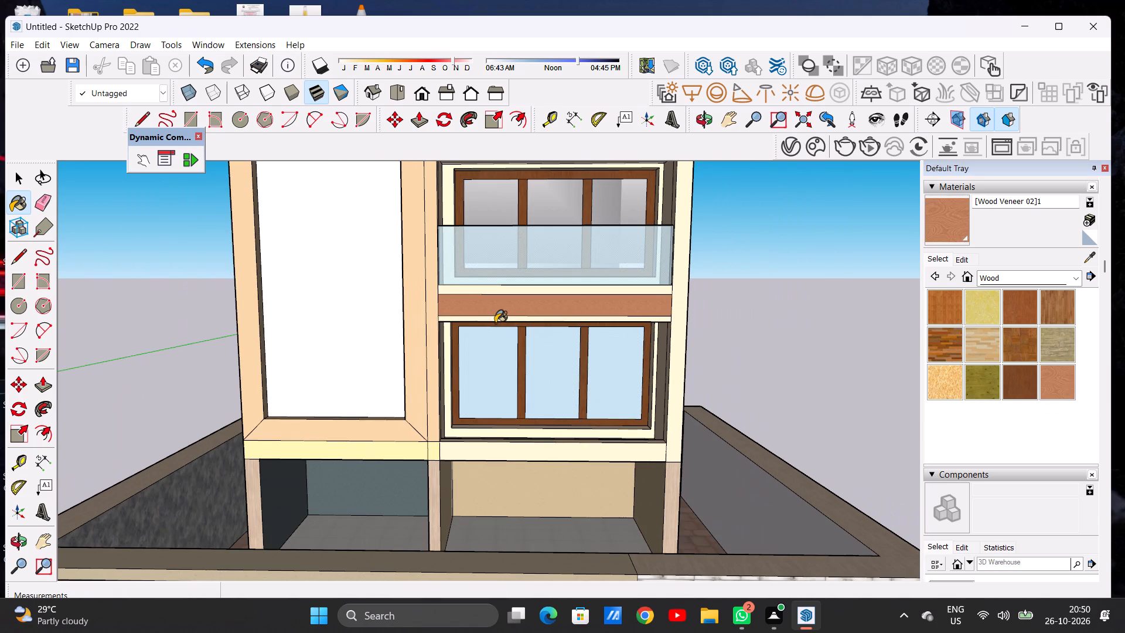
scroll(476, 325, "down", 9)
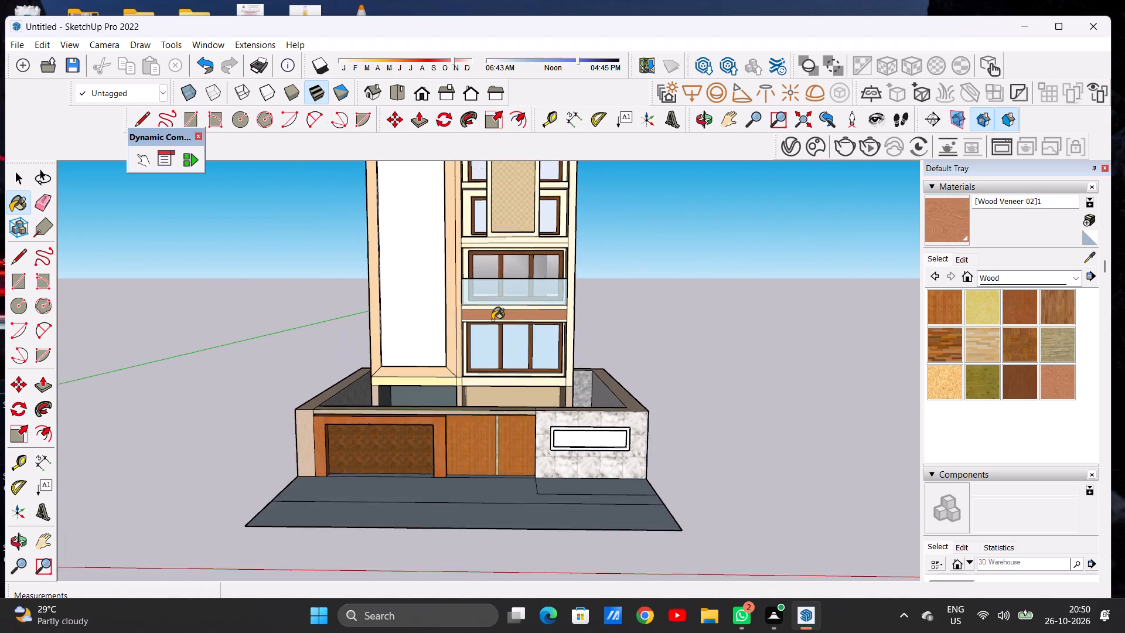
scroll(492, 320, "down", 2)
scroll(541, 233, "up", 14)
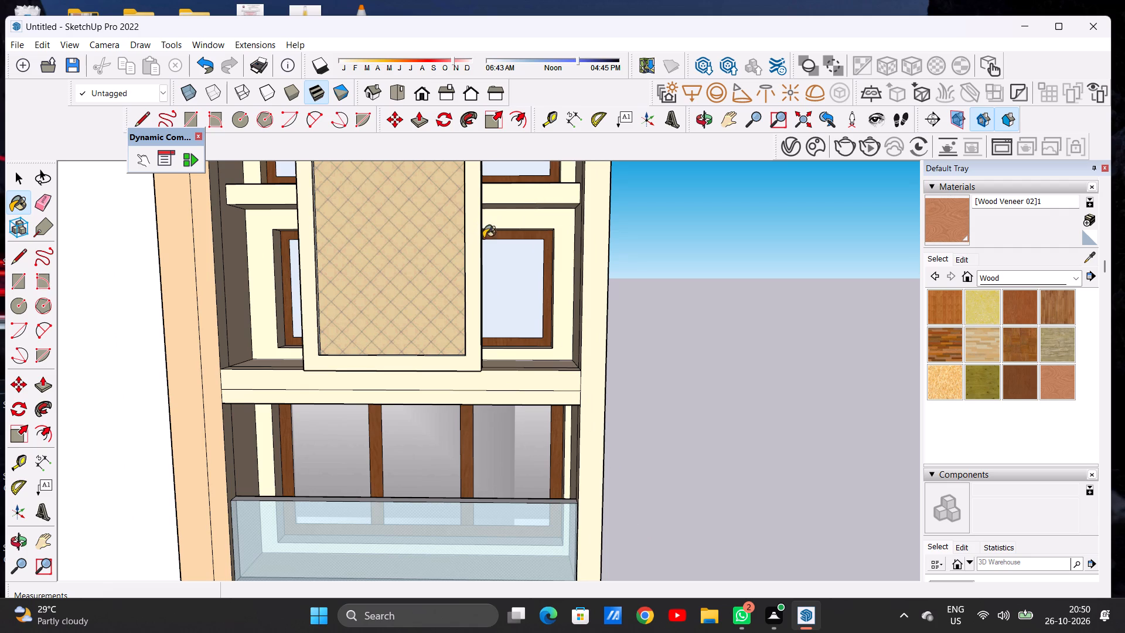
scroll(486, 247, "down", 7)
scroll(505, 230, "up", 6)
left_click(507, 223)
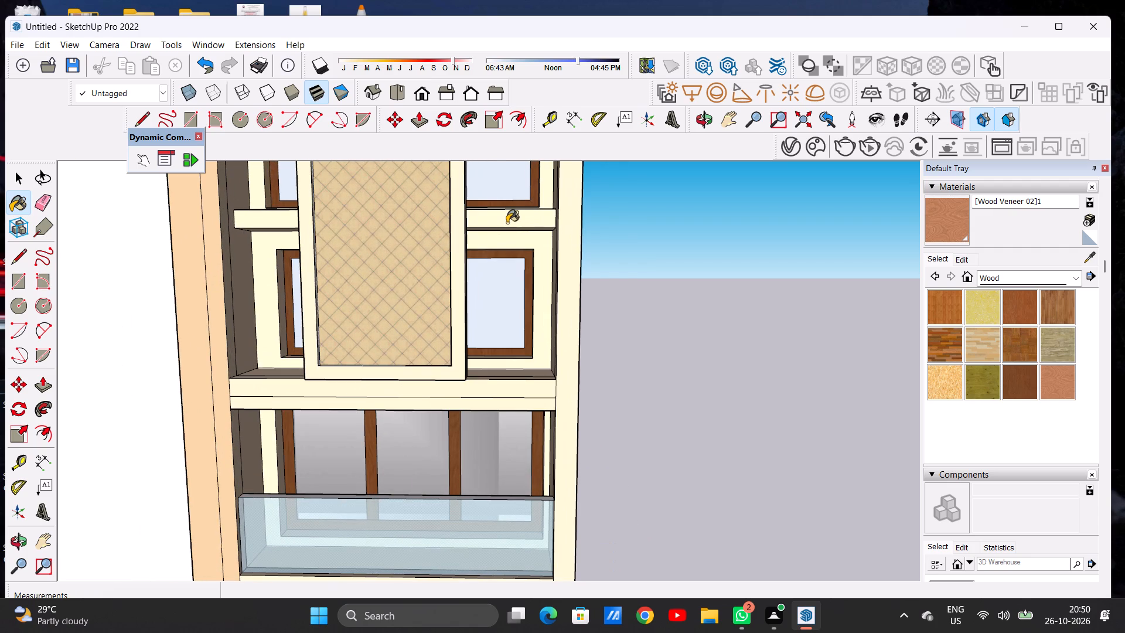
Examine the whole facade and walled enclosure from several distances and angles to review the applied finishes.
scroll(492, 257, "down", 4)
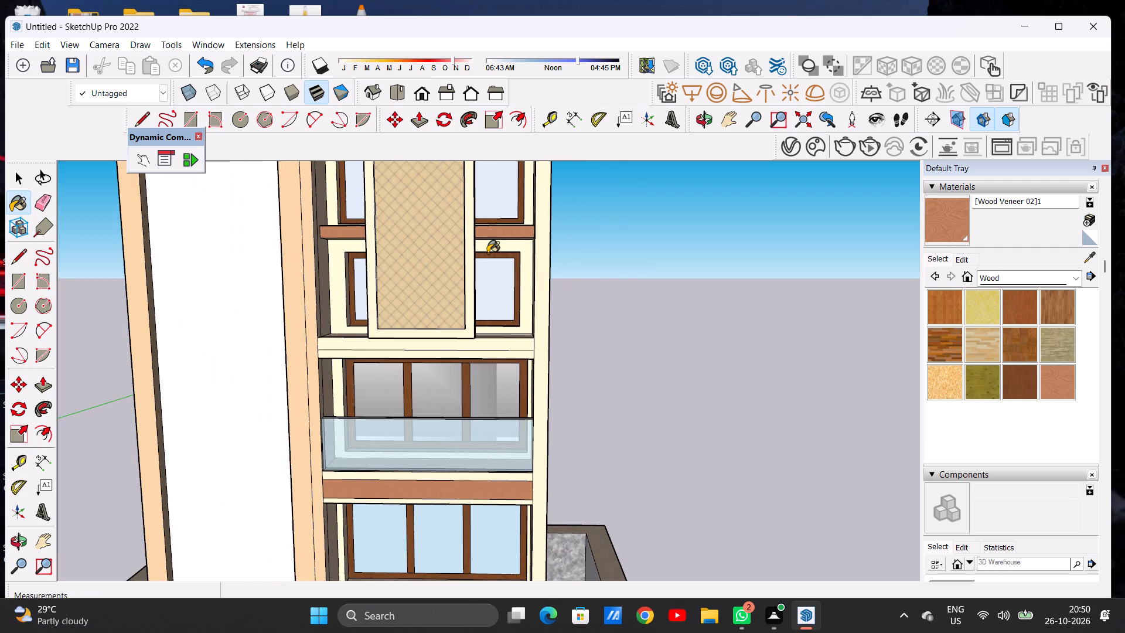
scroll(495, 242, "down", 11)
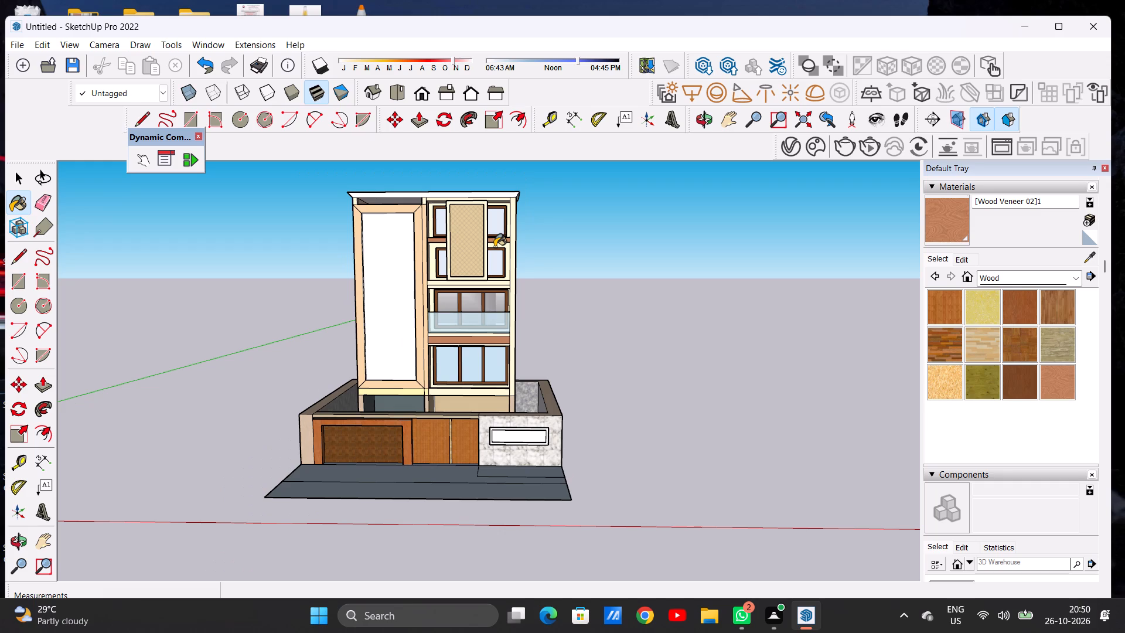
scroll(480, 259, "down", 2)
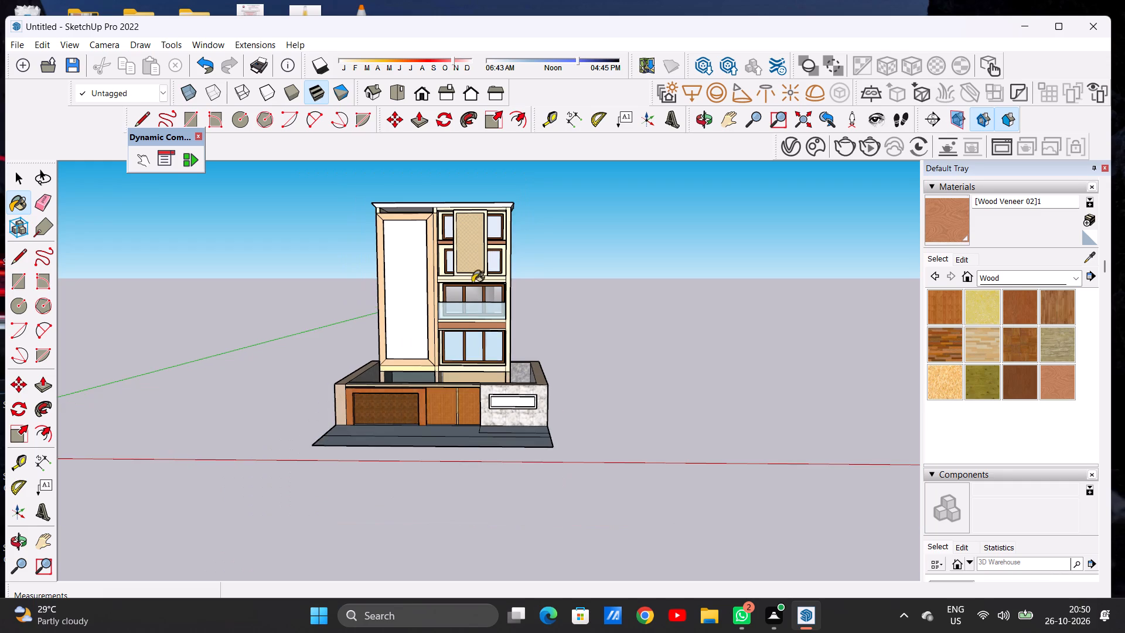
scroll(476, 313, "up", 6)
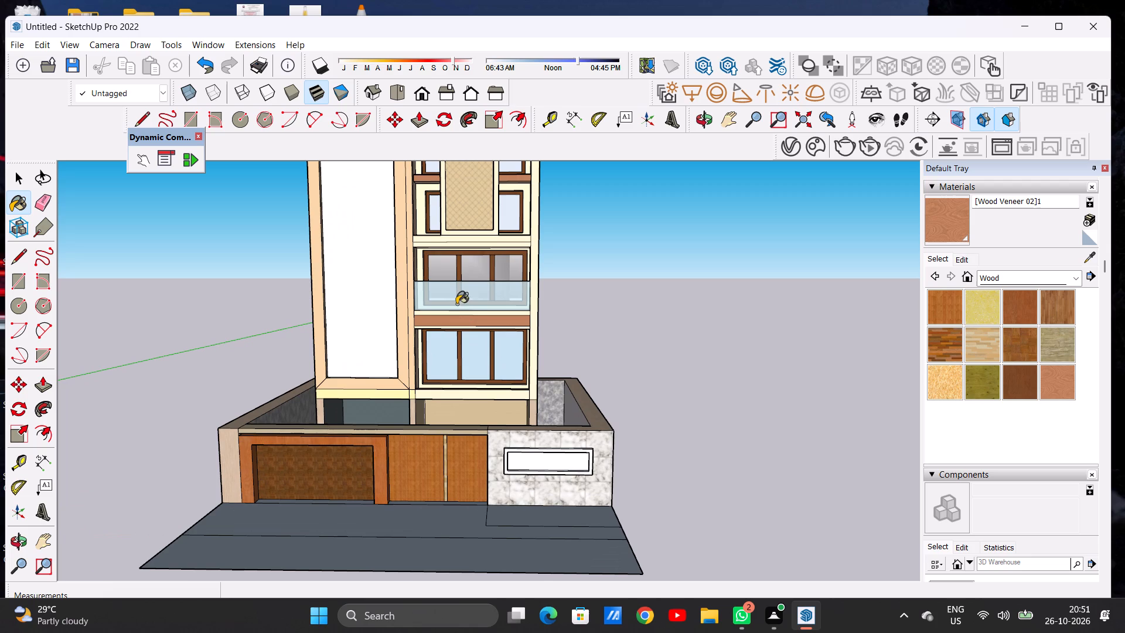
key("space")
scroll(456, 304, "up", 1)
scroll(438, 394, "down", 9)
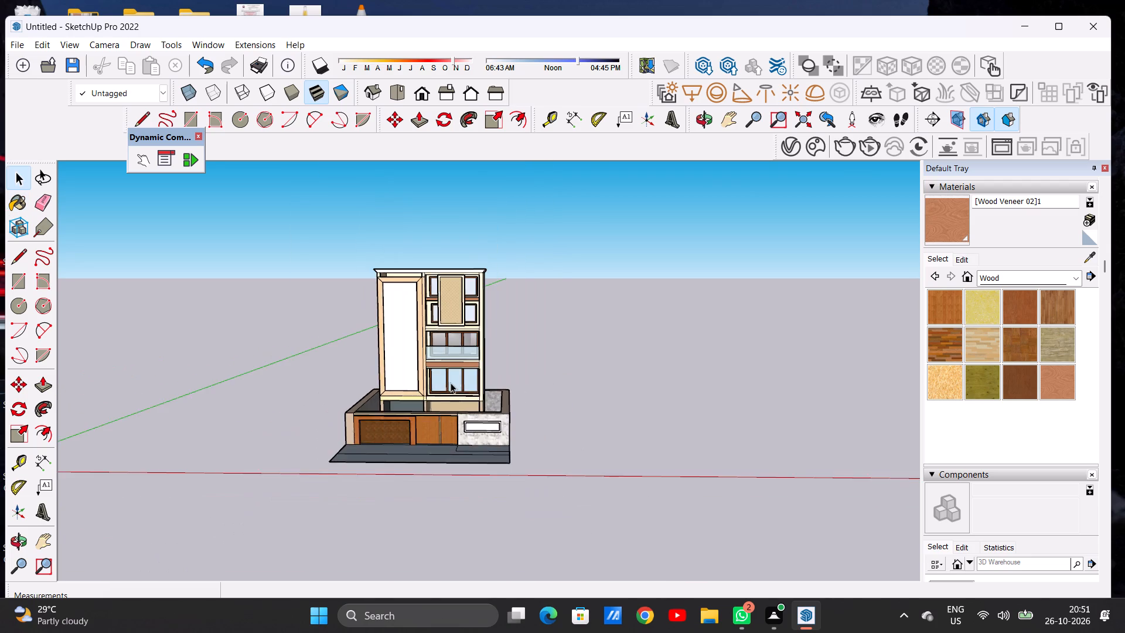
middle_click_drag(446, 385, 434, 412)
scroll(434, 392, "up", 7)
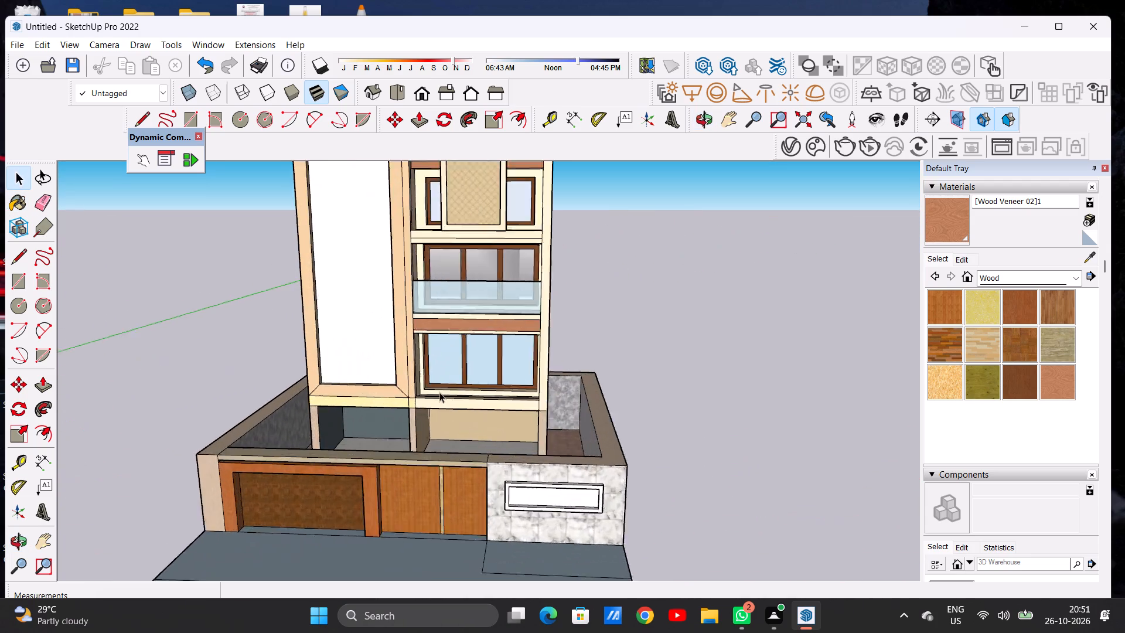
scroll(439, 392, "up", 6)
middle_click_drag(441, 392, 354, 314)
scroll(449, 345, "up", 1)
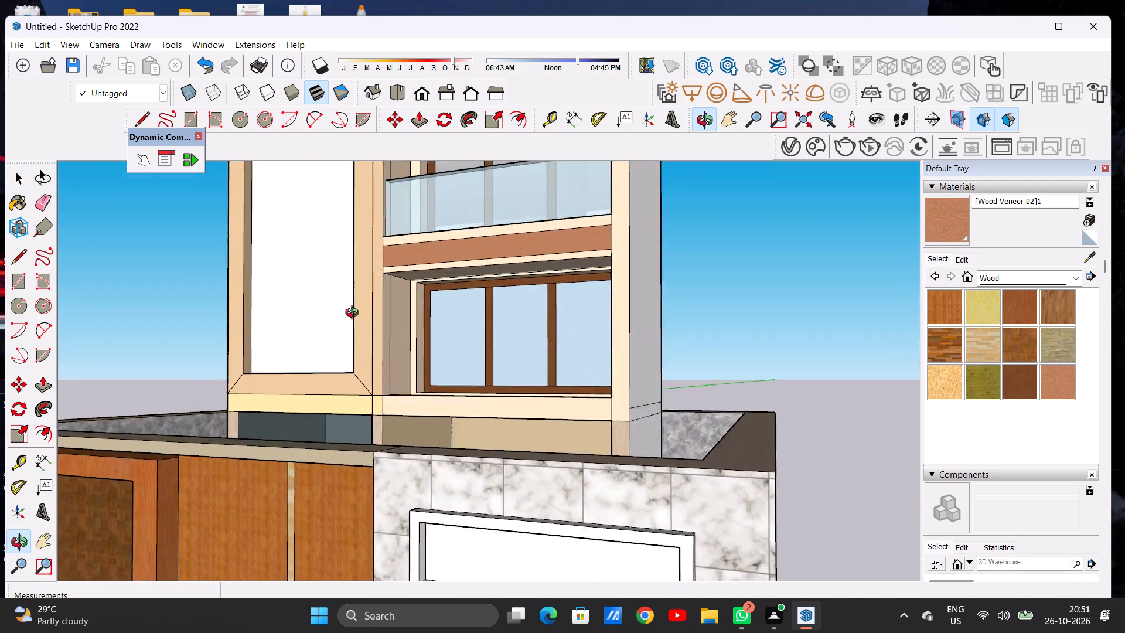
middle_click_drag(354, 314, 431, 384)
scroll(439, 394, "down", 12)
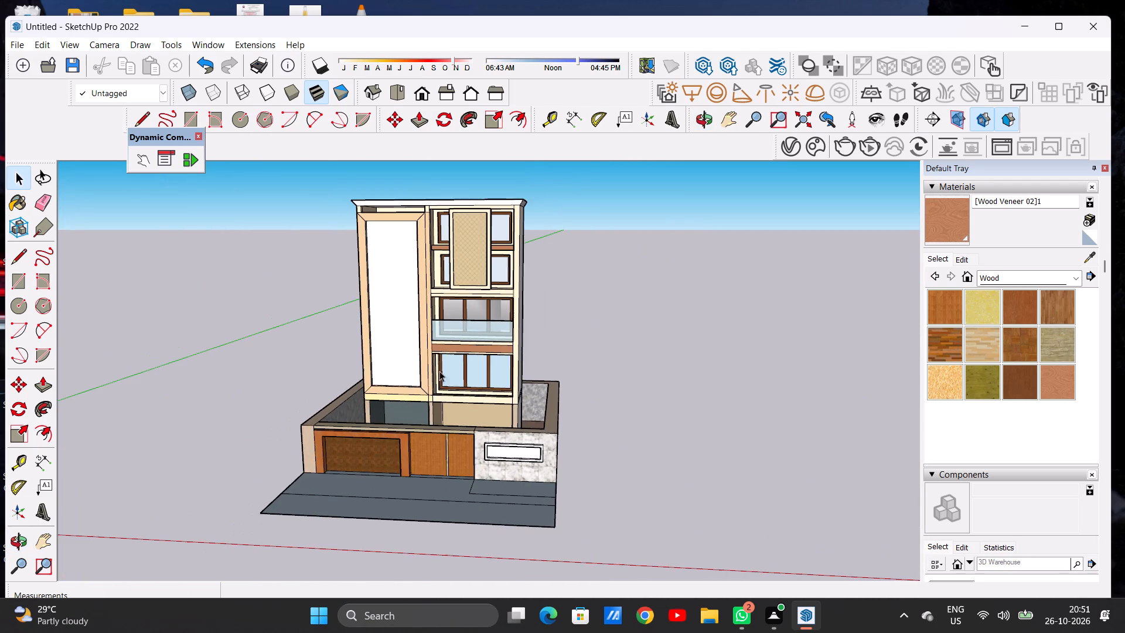
scroll(454, 274, "up", 7)
scroll(446, 304, "down", 11)
scroll(439, 268, "up", 2)
scroll(439, 267, "down", 1)
Paint the front face of the sloped roof cornice with 0012_Bisque from Colors-Named.
scroll(439, 267, "up", 4)
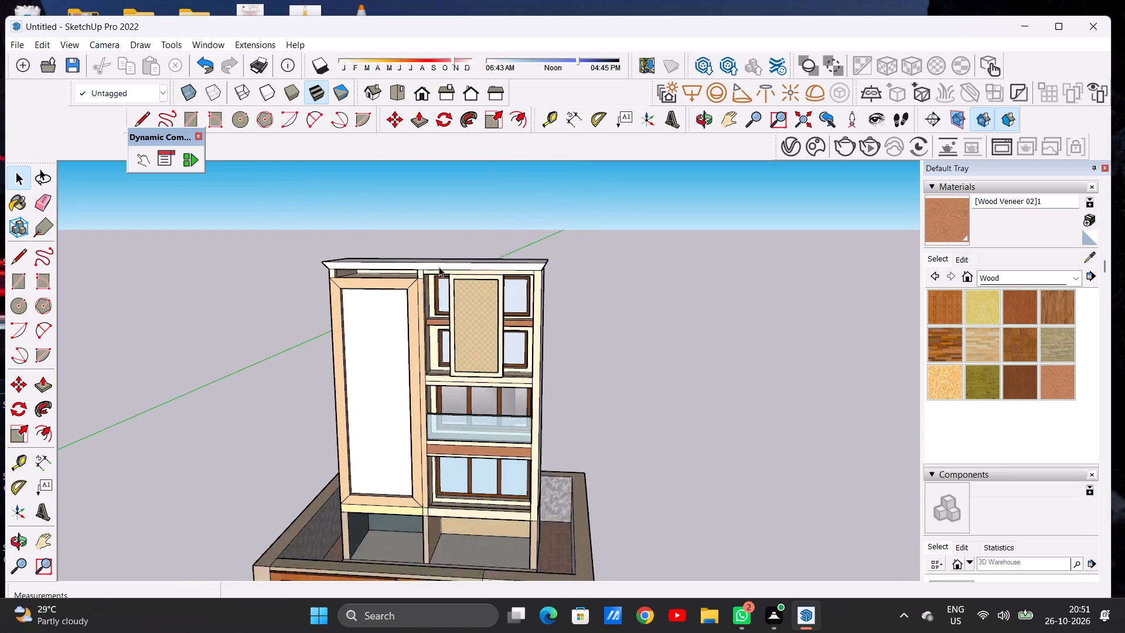
scroll(439, 267, "up", 2)
middle_click_drag(420, 268, 441, 272)
scroll(528, 280, "up", 3)
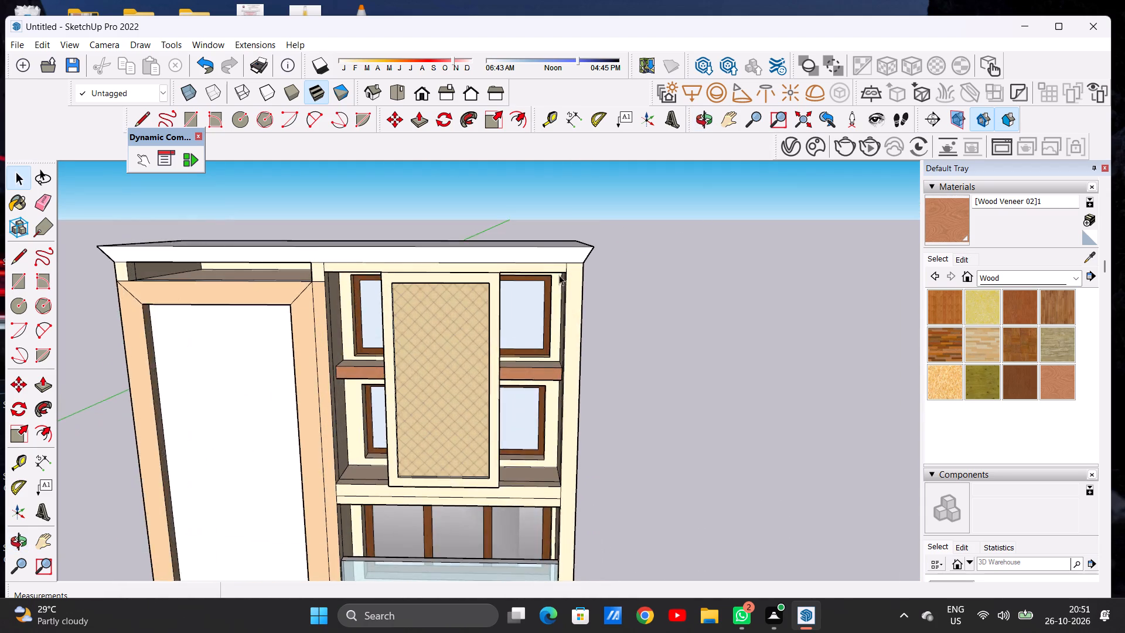
scroll(559, 275, "up", 5)
left_click(1000, 270)
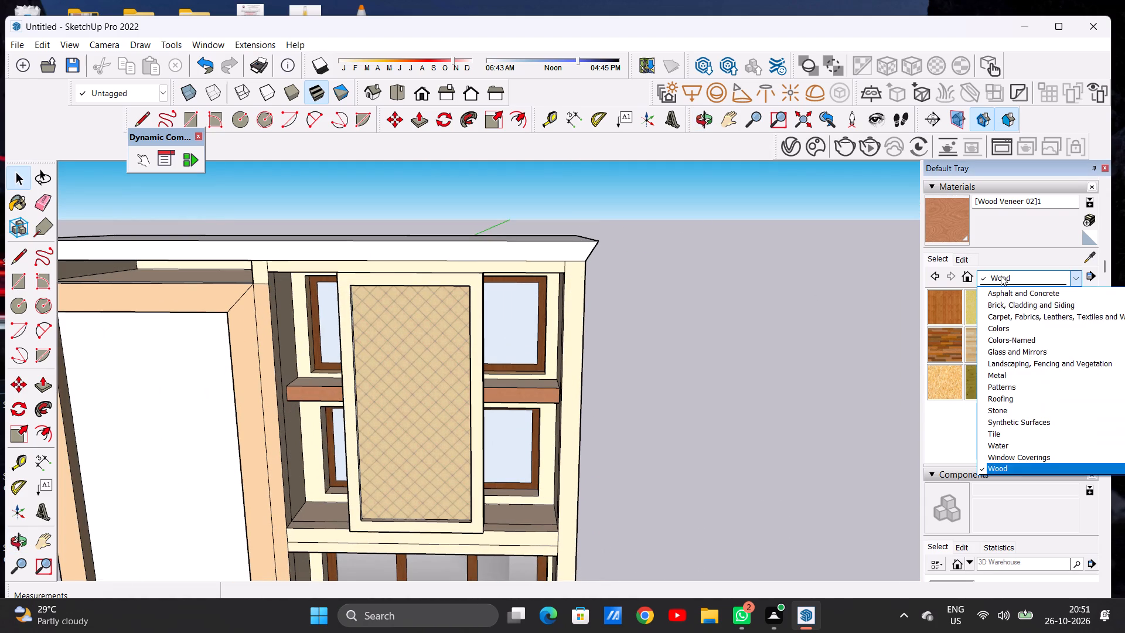
left_click(1013, 330)
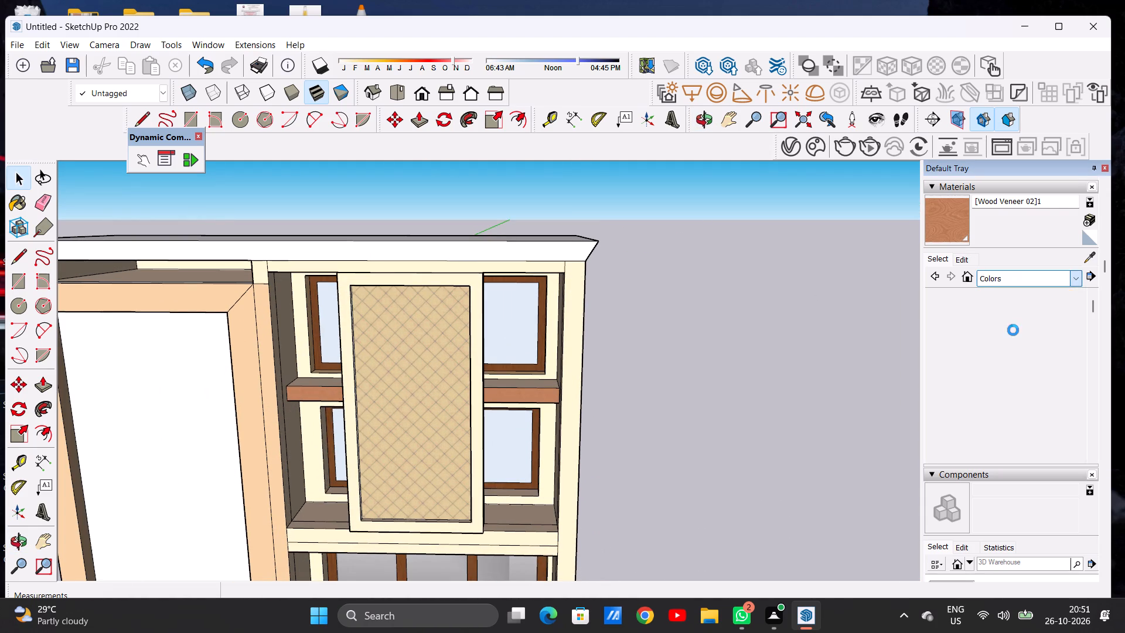
left_click(1013, 275)
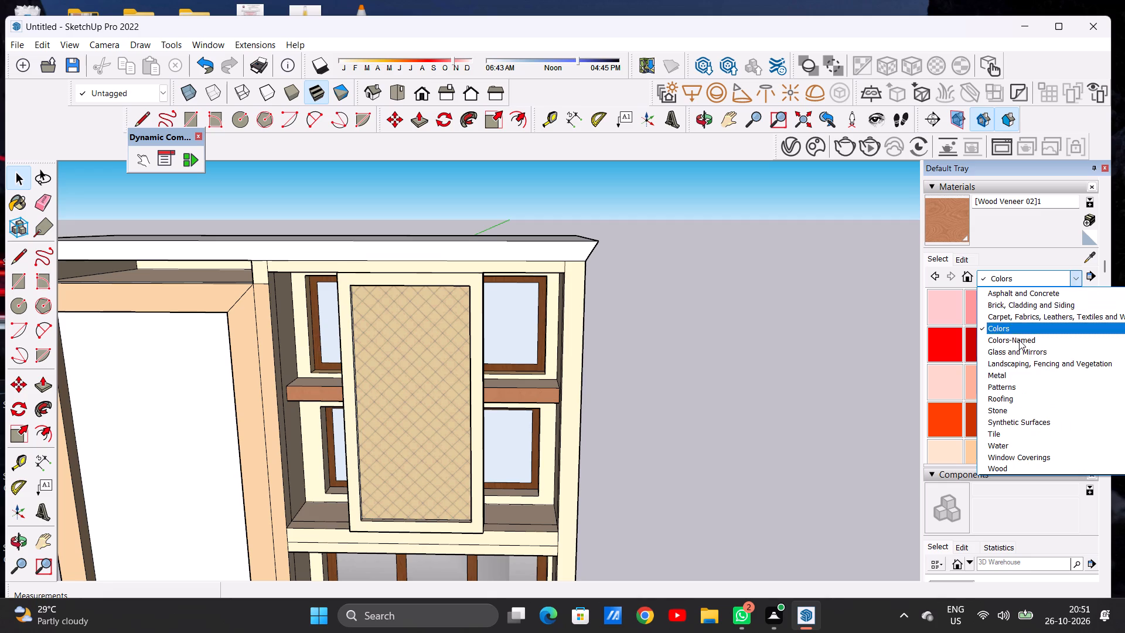
left_click(1018, 341)
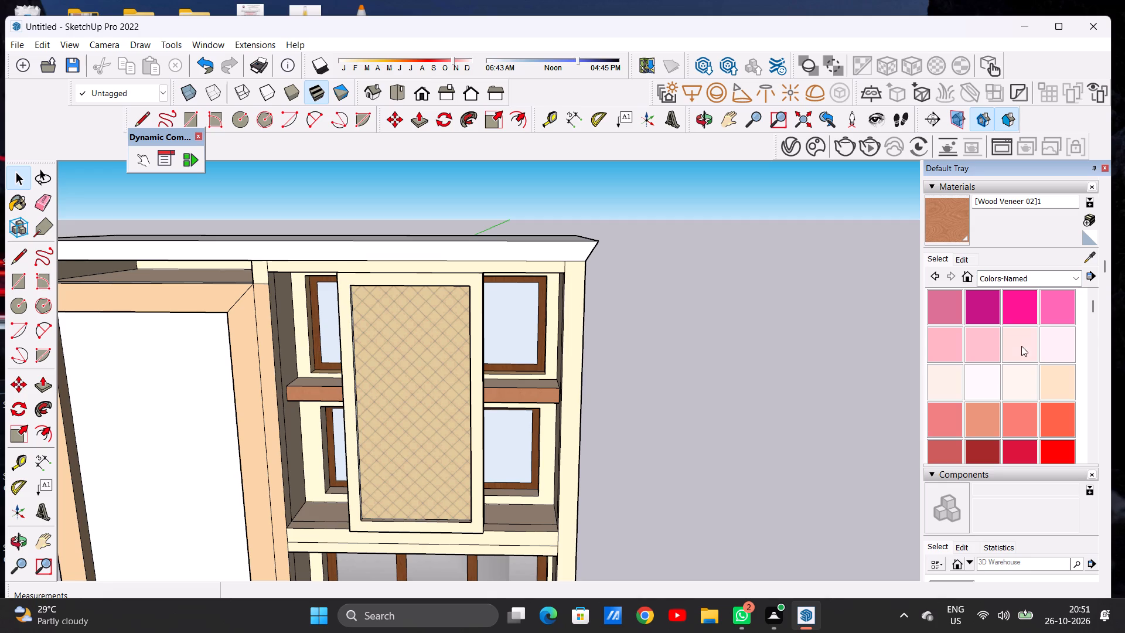
scroll(1017, 372, "down", 1)
scroll(1035, 353, "up", 1)
left_click(1056, 380)
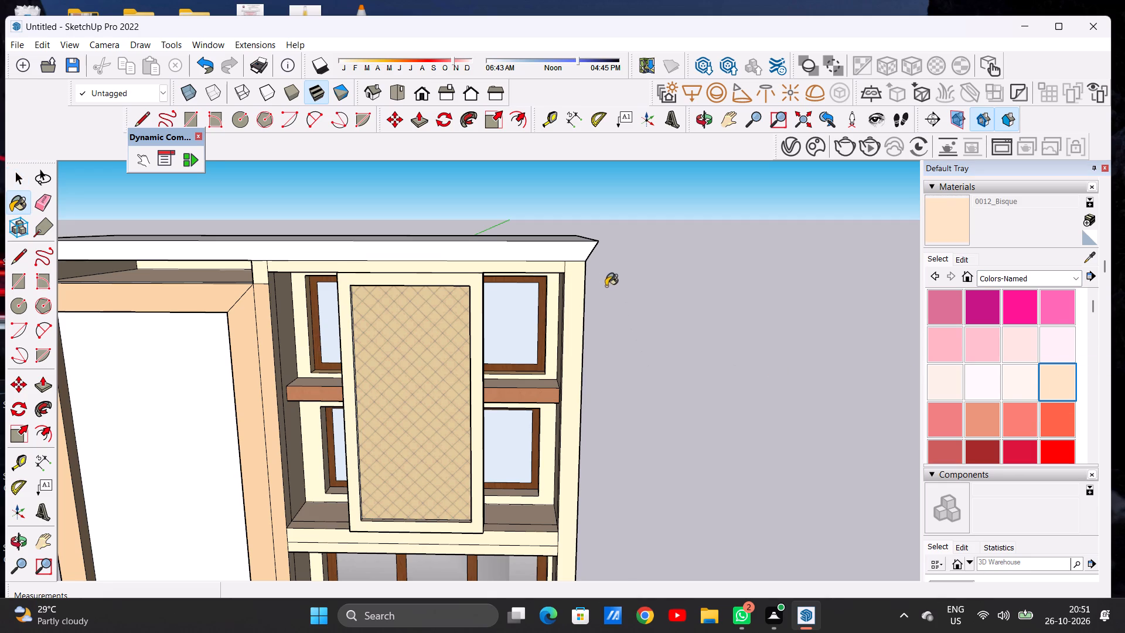
scroll(561, 254, "up", 4)
left_click(561, 254)
scroll(632, 268, "down", 5)
scroll(662, 270, "up", 1)
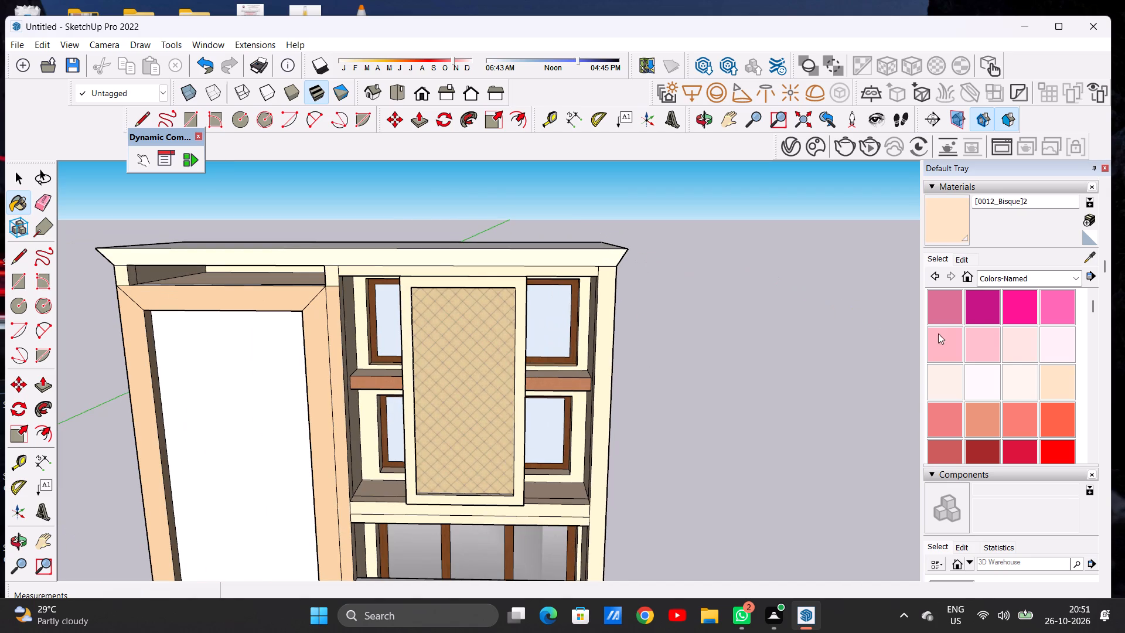
Darken the cornice's Bisque colour slightly.
left_click(957, 260)
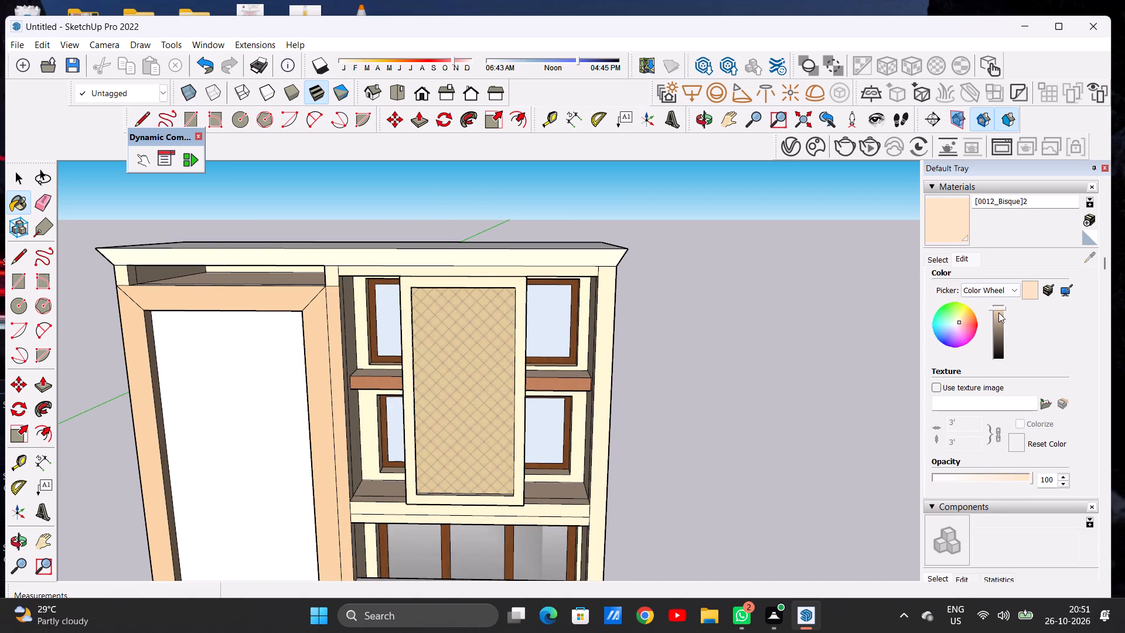
left_click(998, 311)
middle_click_drag(604, 267, 604, 267)
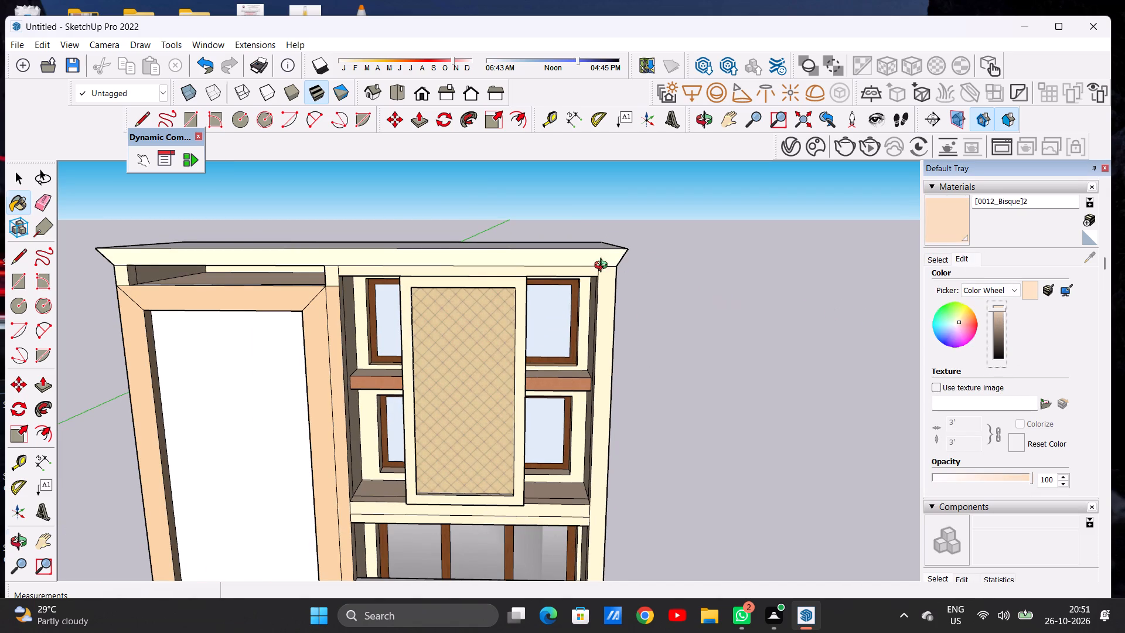
middle_click_drag(604, 267, 424, 280)
scroll(533, 283, "up", 4)
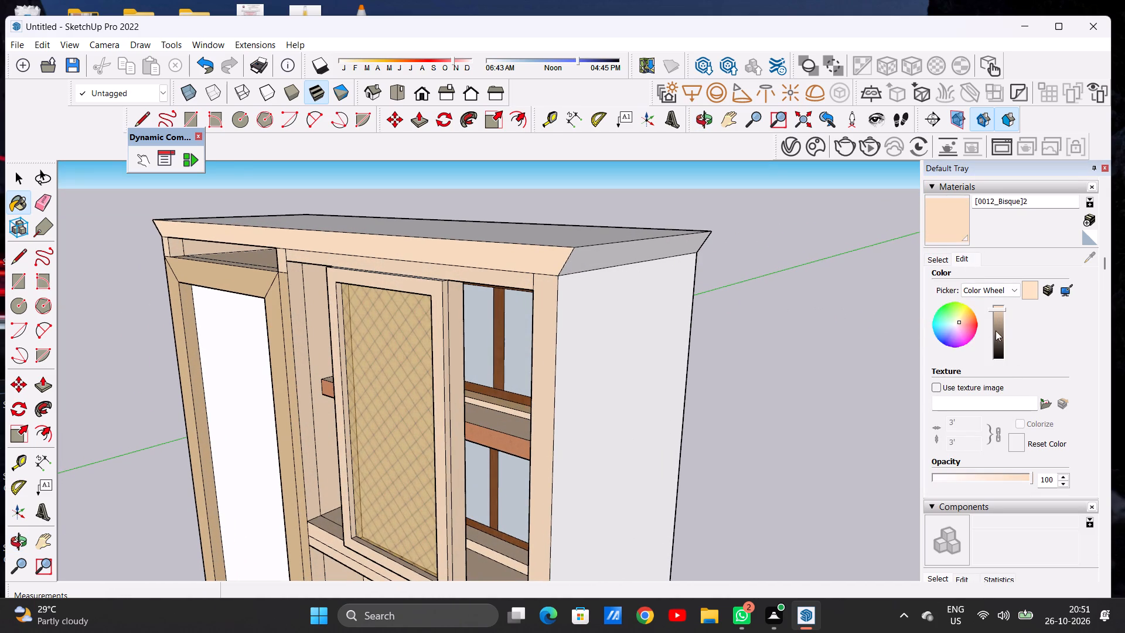
left_click(996, 311)
Paint the cornice's side face at the window-bay end with the darkened Bisque colour.
scroll(701, 316, "down", 5)
middle_click_drag(602, 328, 649, 304)
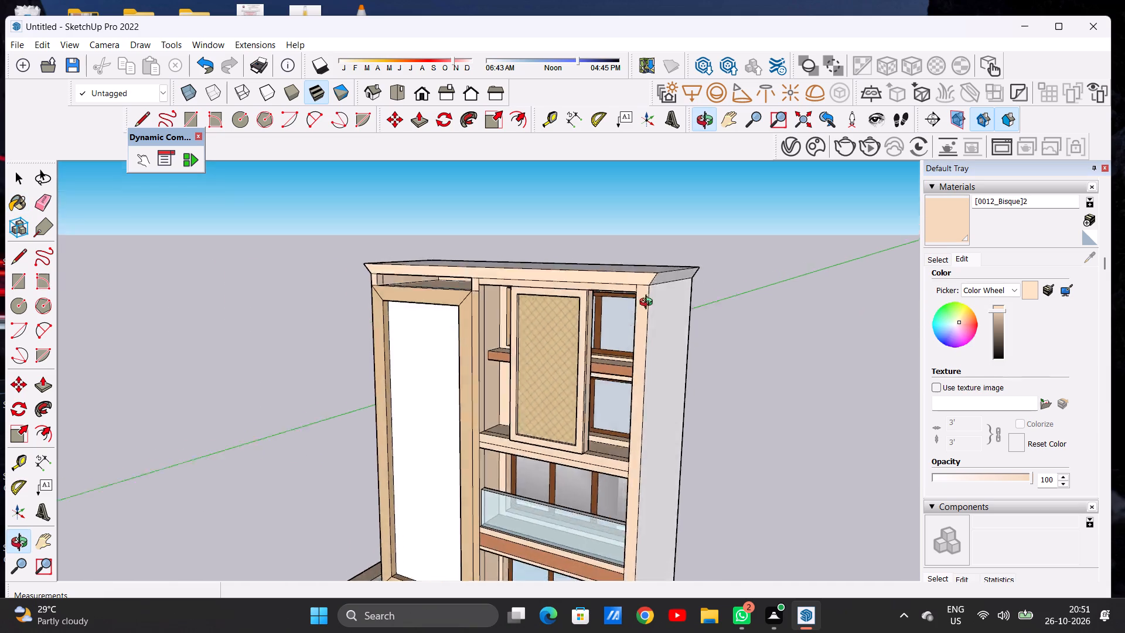
middle_click_drag(649, 304, 555, 309)
scroll(630, 295, "up", 6)
left_click(612, 275)
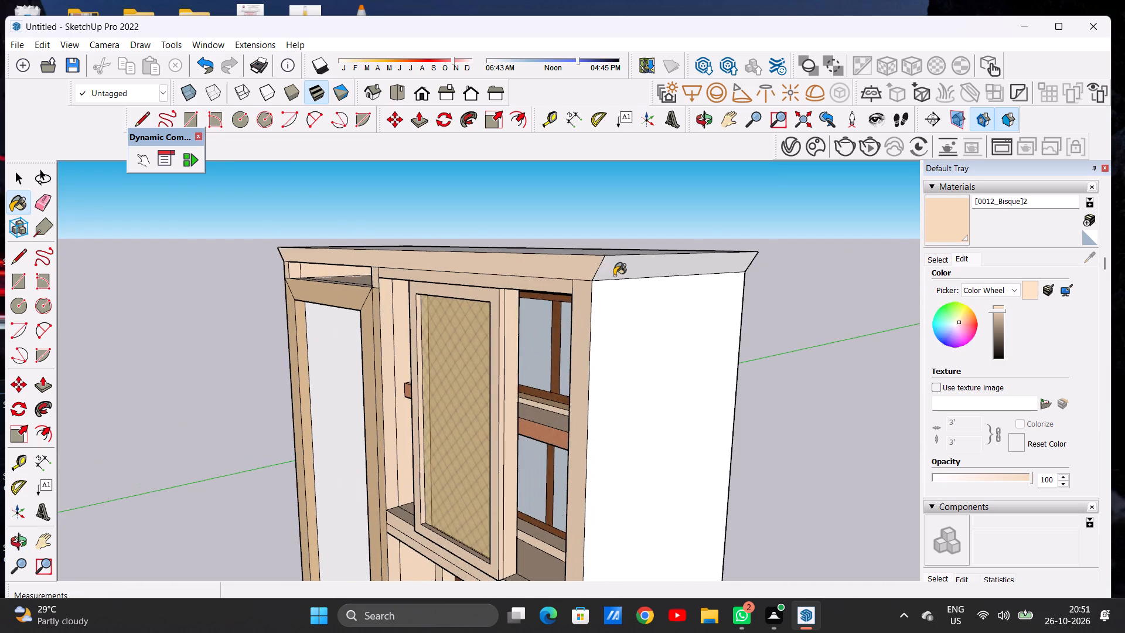
Paint the cornice's opposite side face, beside the tall framed panel, with the same darkened Bisque colour.
scroll(606, 302, "down", 3)
scroll(606, 305, "up", 2)
scroll(606, 305, "down", 1)
scroll(605, 306, "up", 1)
scroll(605, 308, "down", 6)
middle_click_drag(449, 314, 684, 303)
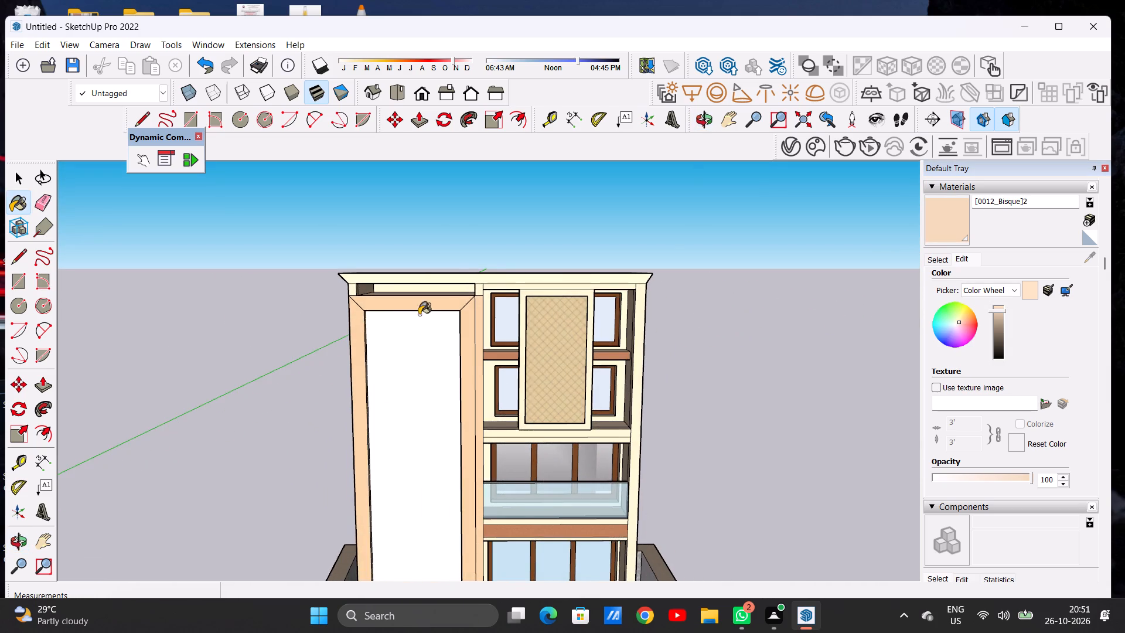
middle_click_drag(379, 322, 693, 324)
scroll(495, 299, "up", 15)
left_click(463, 271)
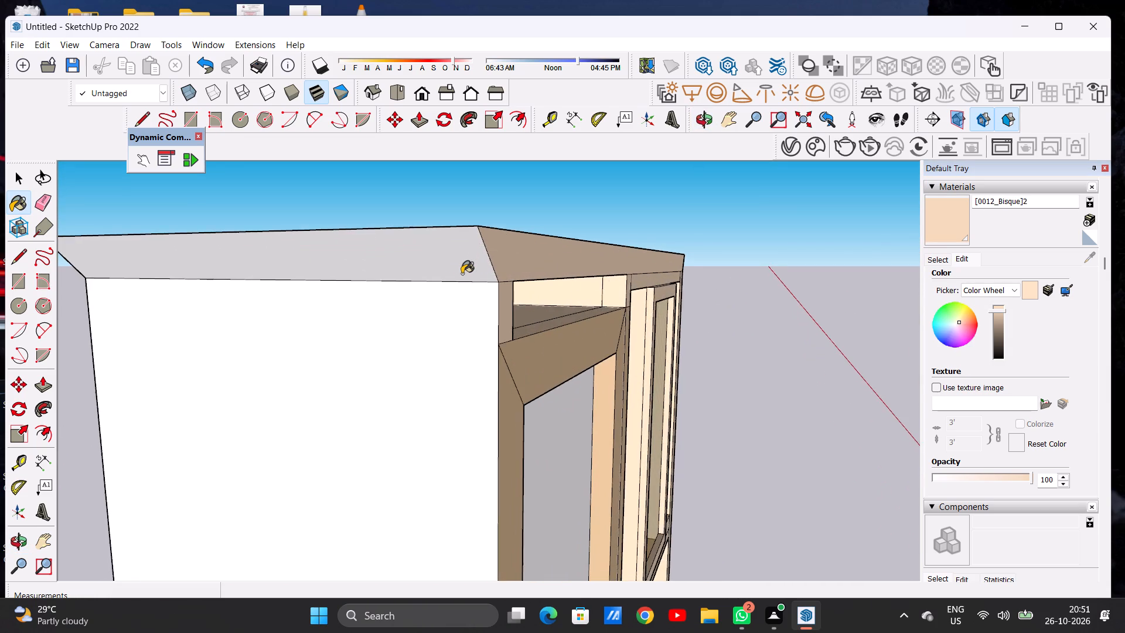
Paint the roof's top face with the darkened Bisque colour.
scroll(458, 296, "down", 8)
middle_click_drag(455, 293, 430, 401)
left_click(430, 386)
Paint both segments of the cornice's rear face with the same darkened Bisque colour.
scroll(448, 363, "down", 7)
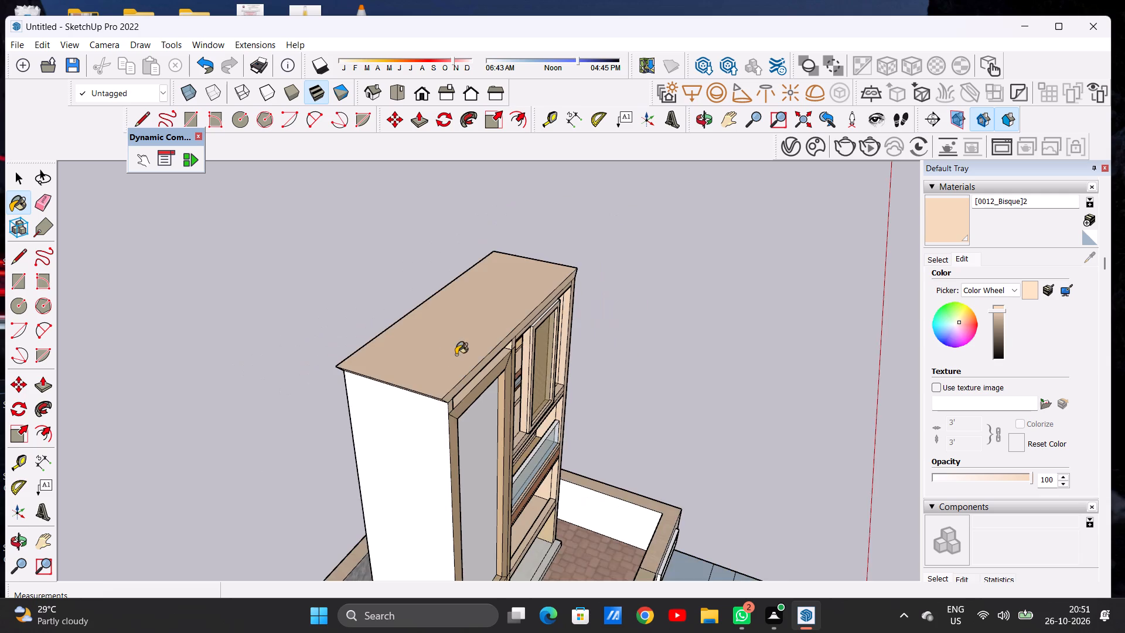
middle_click_drag(379, 370, 709, 332)
scroll(612, 362, "up", 13)
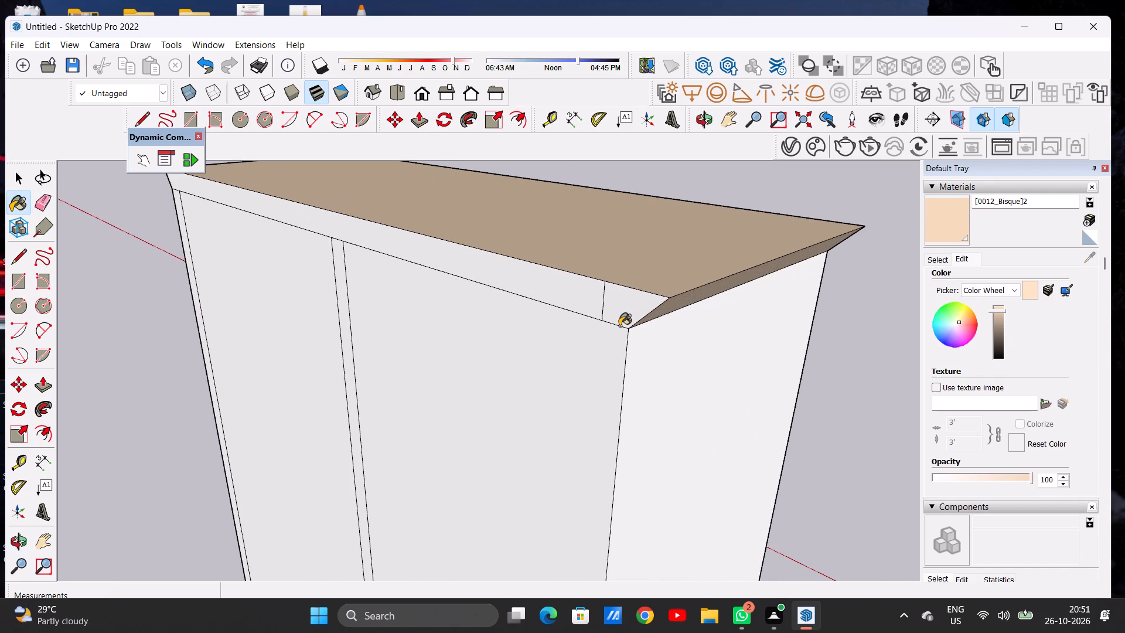
left_click(617, 315)
left_click(578, 309)
Check the painted roof cornice from the rear, front and side, and finish painting with this colour.
scroll(591, 329, "down", 5)
scroll(591, 330, "up", 1)
scroll(591, 330, "down", 5)
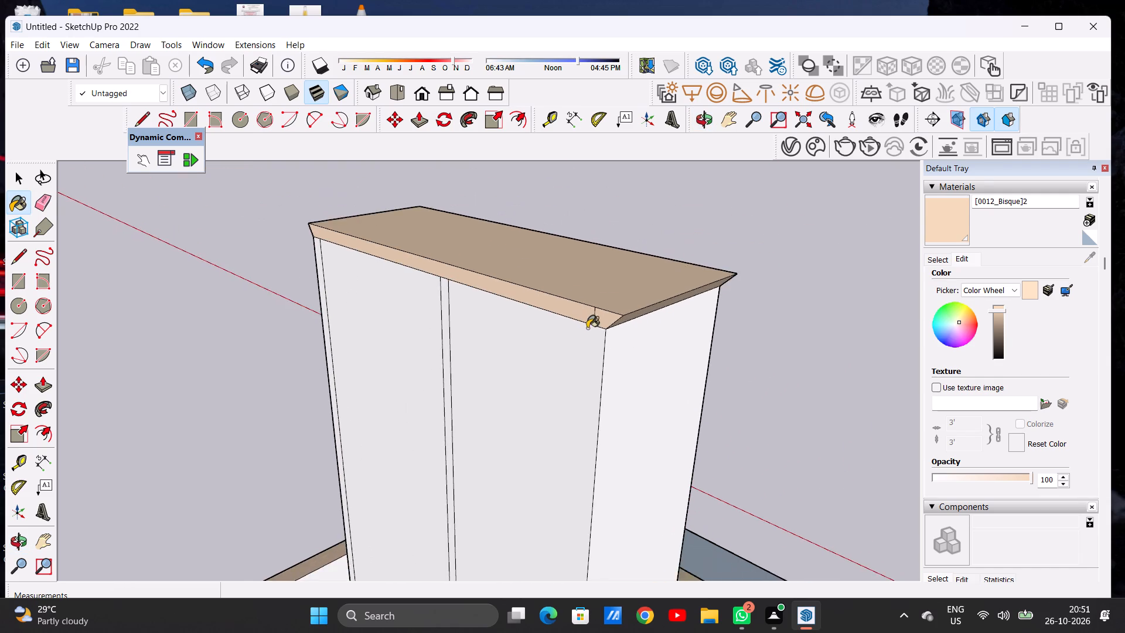
middle_click_drag(592, 329, 428, 322)
middle_click_drag(560, 322, 483, 322)
middle_click_drag(454, 320, 298, 322)
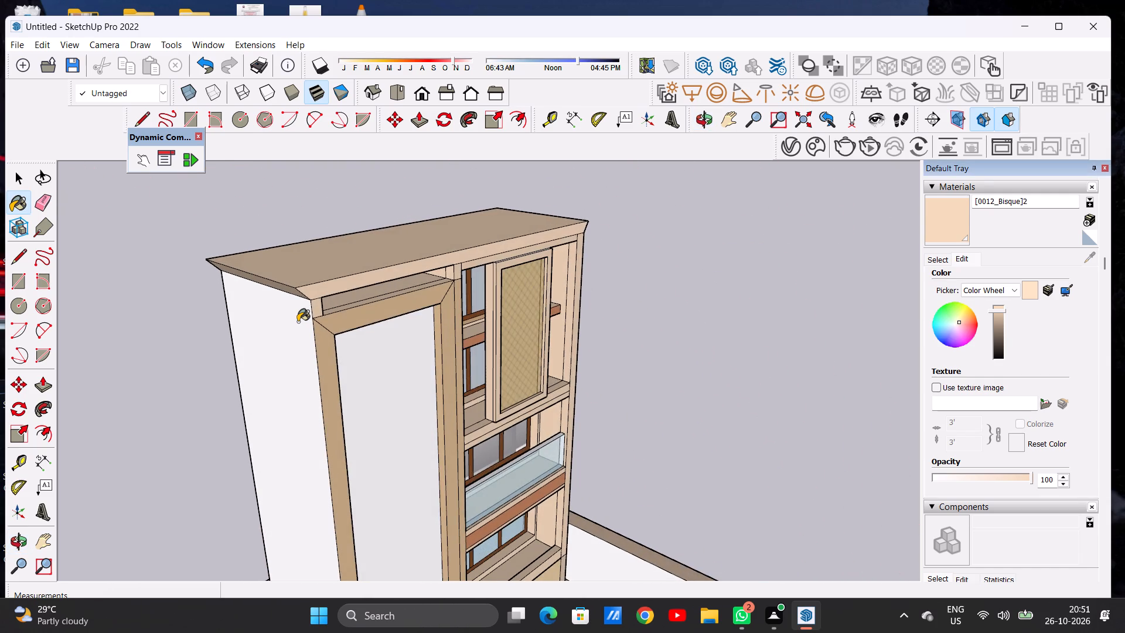
scroll(318, 314, "down", 11)
middle_click_drag(357, 298, 245, 271)
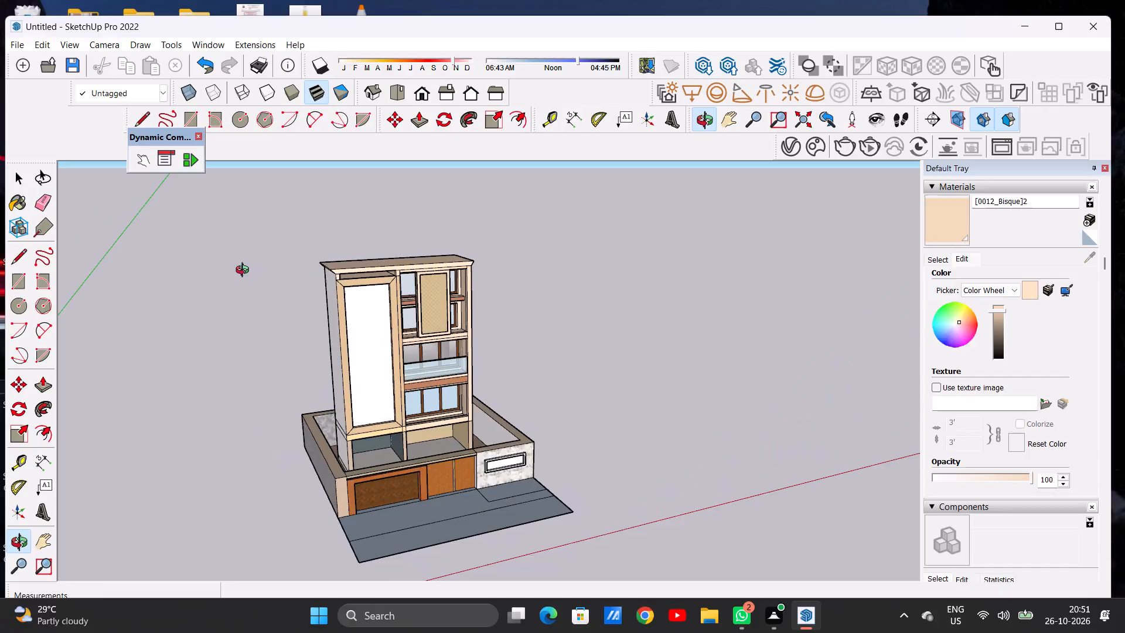
middle_click_drag(245, 271, 209, 272)
scroll(354, 273, "up", 2)
scroll(360, 274, "down", 1)
scroll(363, 274, "up", 1)
scroll(367, 274, "down", 1)
scroll(370, 275, "up", 3)
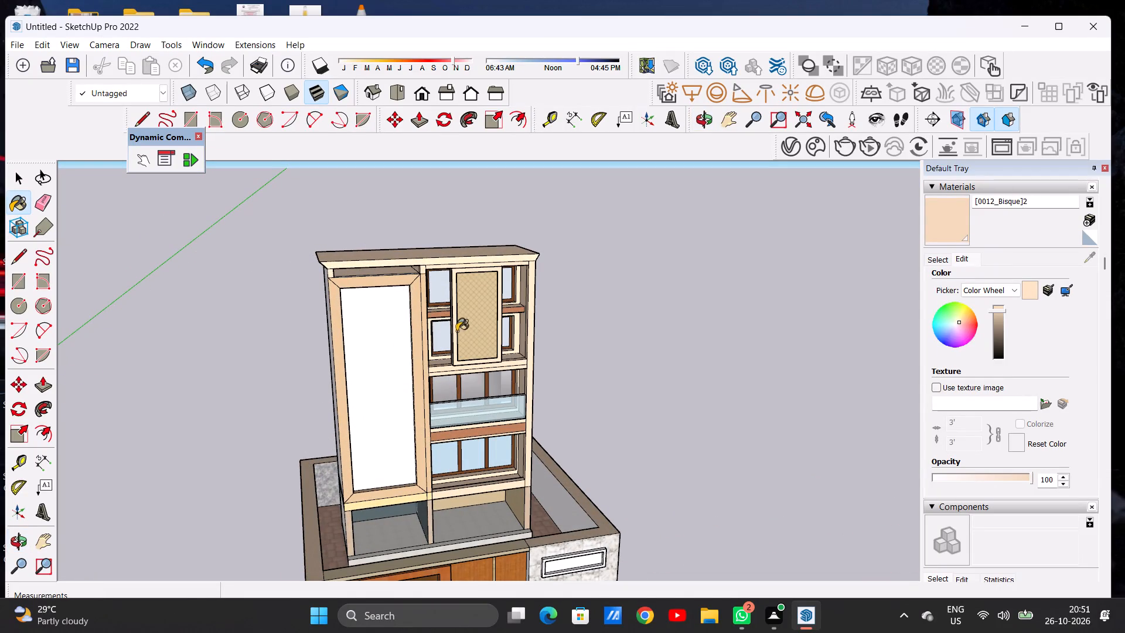
middle_click_drag(453, 331, 373, 277)
scroll(455, 290, "up", 5)
middle_click_drag(598, 280, 272, 340)
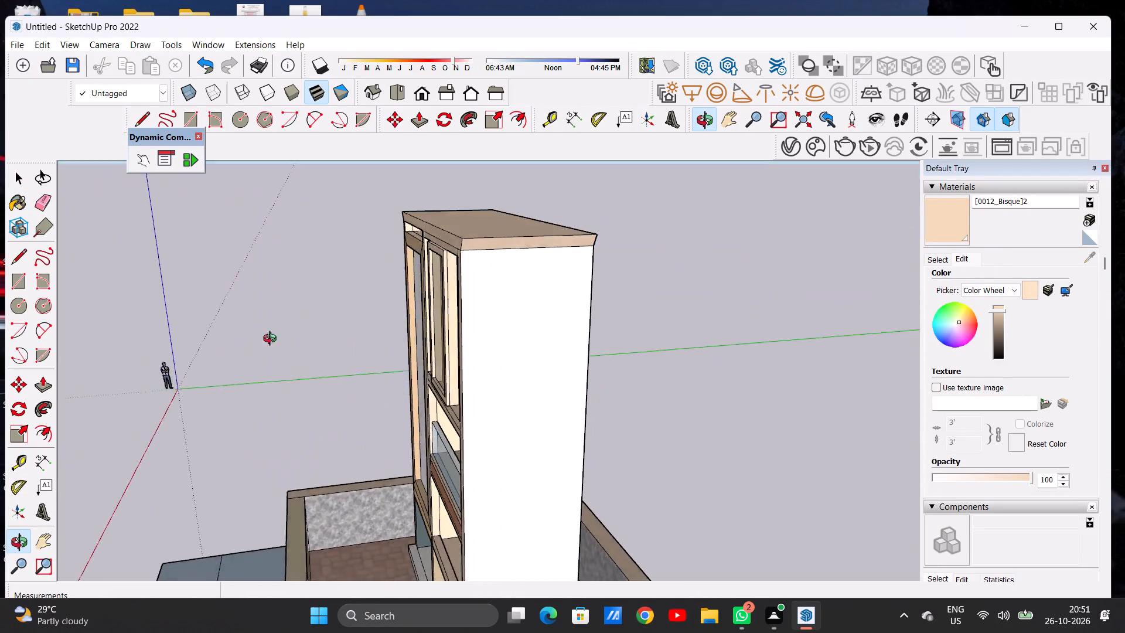
middle_click_drag(272, 340, 485, 326)
middle_click(485, 326)
key("space")
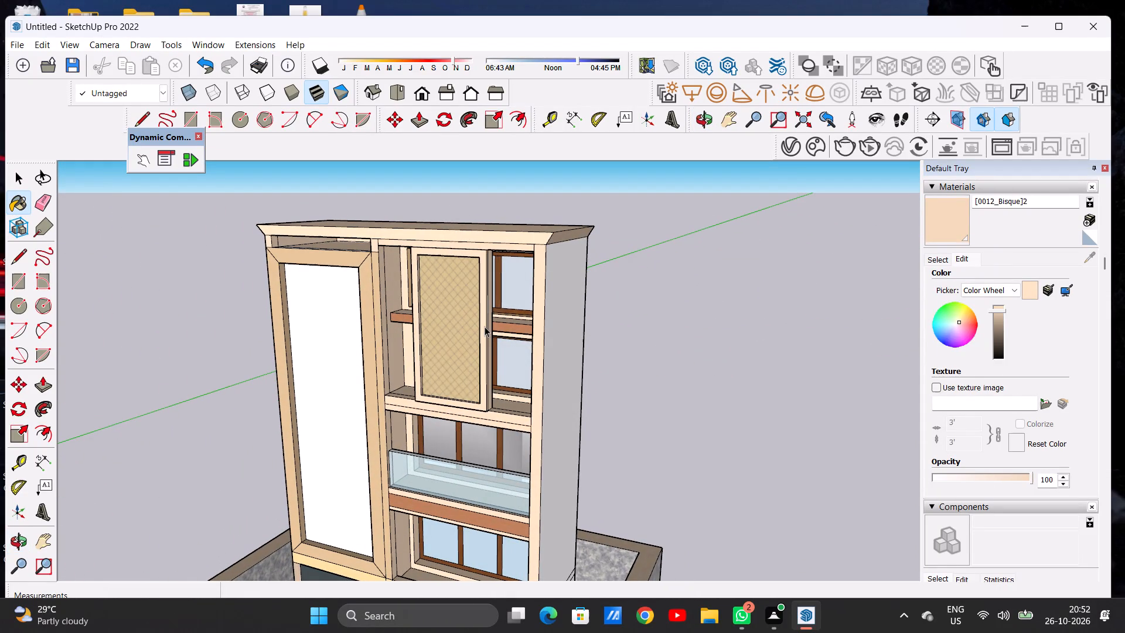
Examine the whole facade, from the tall framed panel to the window bays and glass railing, for surfaces still lacking material.
scroll(527, 311, "down", 4)
scroll(476, 307, "down", 5)
middle_click_drag(415, 338, 471, 335)
middle_click_drag(495, 332, 502, 332)
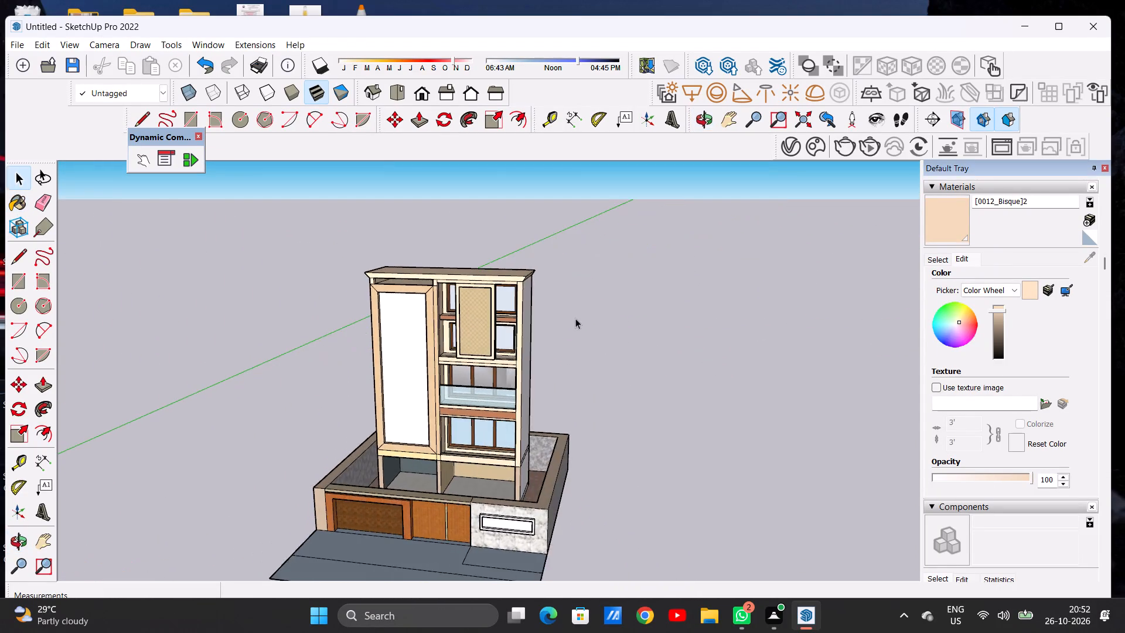
middle_click_drag(593, 314, 634, 302)
middle_click_drag(596, 308, 555, 309)
middle_click_drag(522, 330, 346, 339)
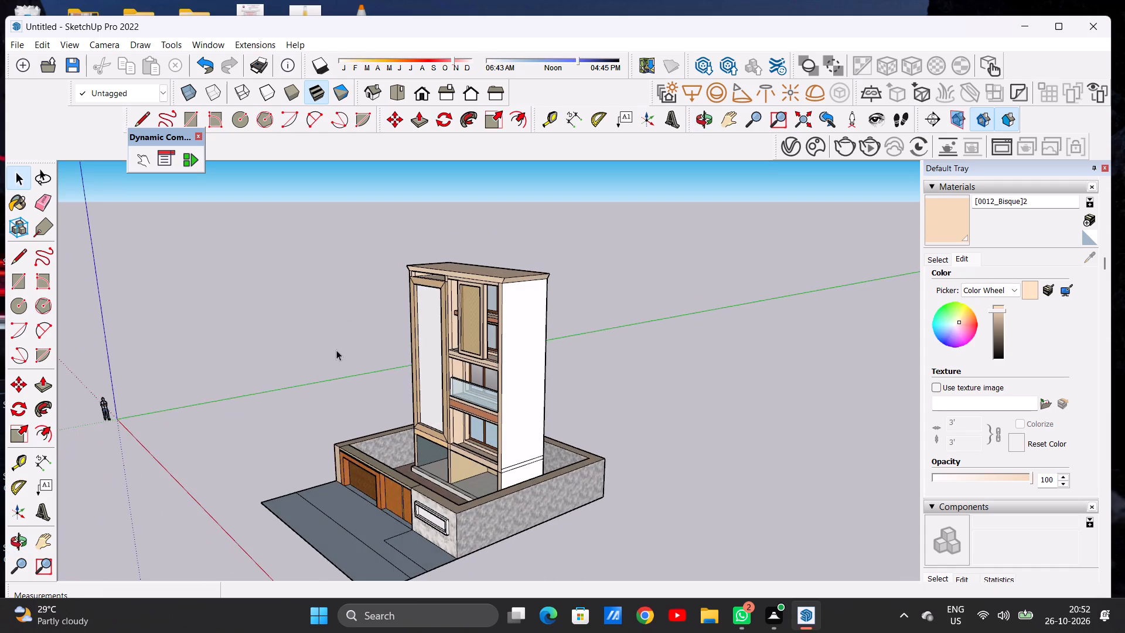
scroll(482, 324, "up", 2)
scroll(482, 324, "down", 1)
scroll(482, 324, "up", 3)
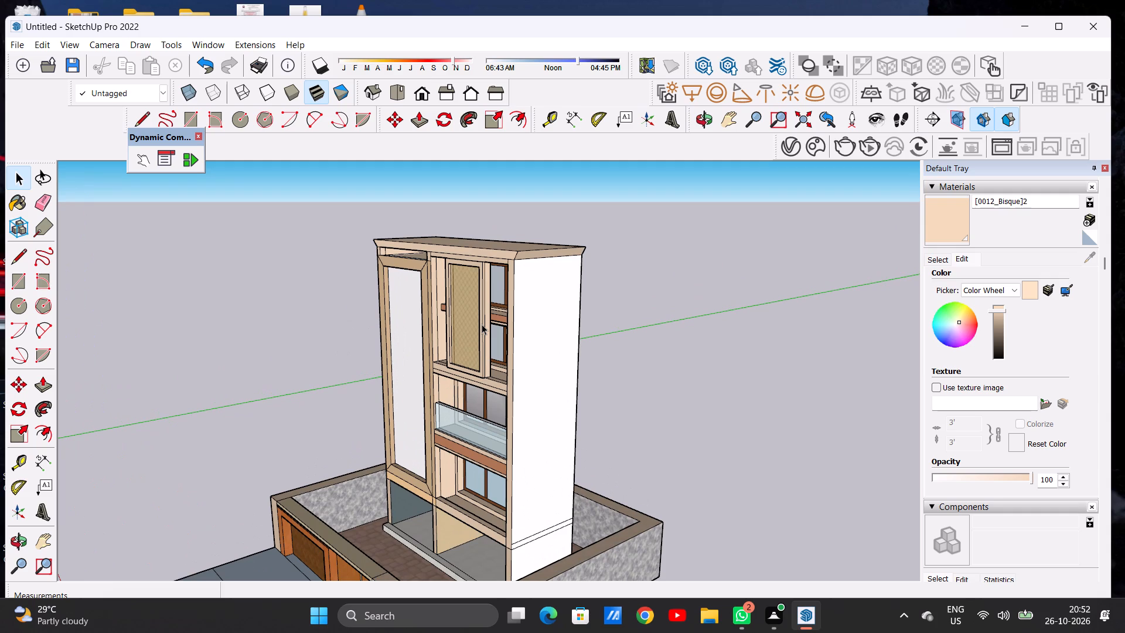
scroll(443, 295, "down", 7)
middle_click_drag(433, 331, 516, 329)
scroll(454, 320, "up", 7)
middle_click_drag(384, 326, 476, 329)
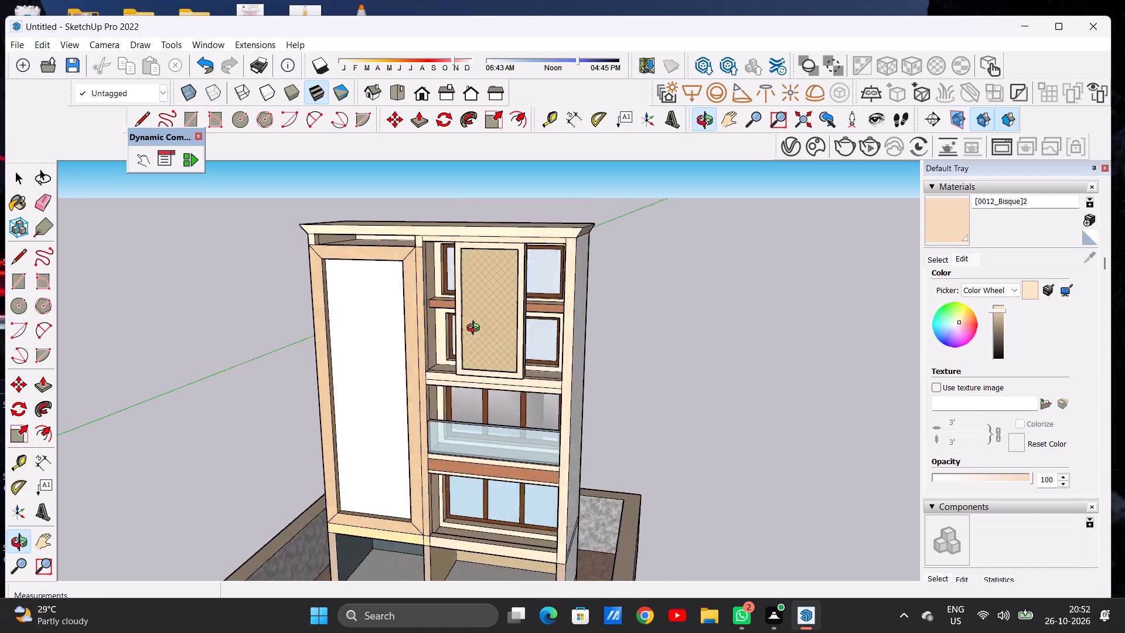
middle_click_drag(476, 329, 543, 317)
scroll(529, 296, "down", 6)
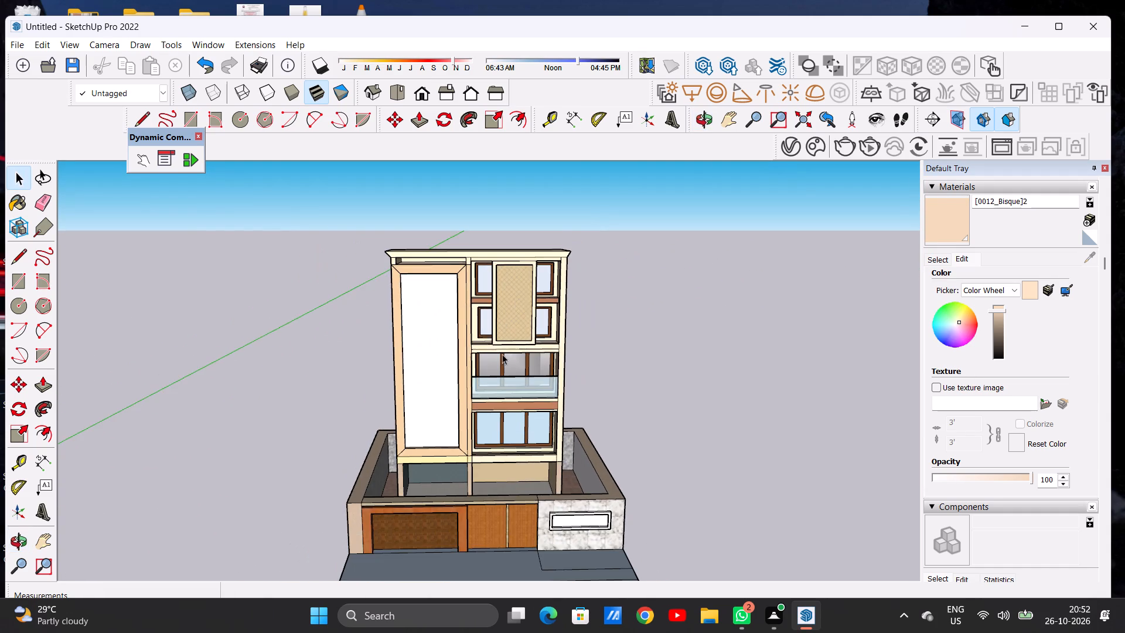
scroll(454, 394, "up", 7)
scroll(426, 406, "down", 7)
middle_click_drag(433, 395, 429, 377)
scroll(520, 391, "up", 7)
scroll(520, 382, "down", 1)
scroll(520, 382, "up", 5)
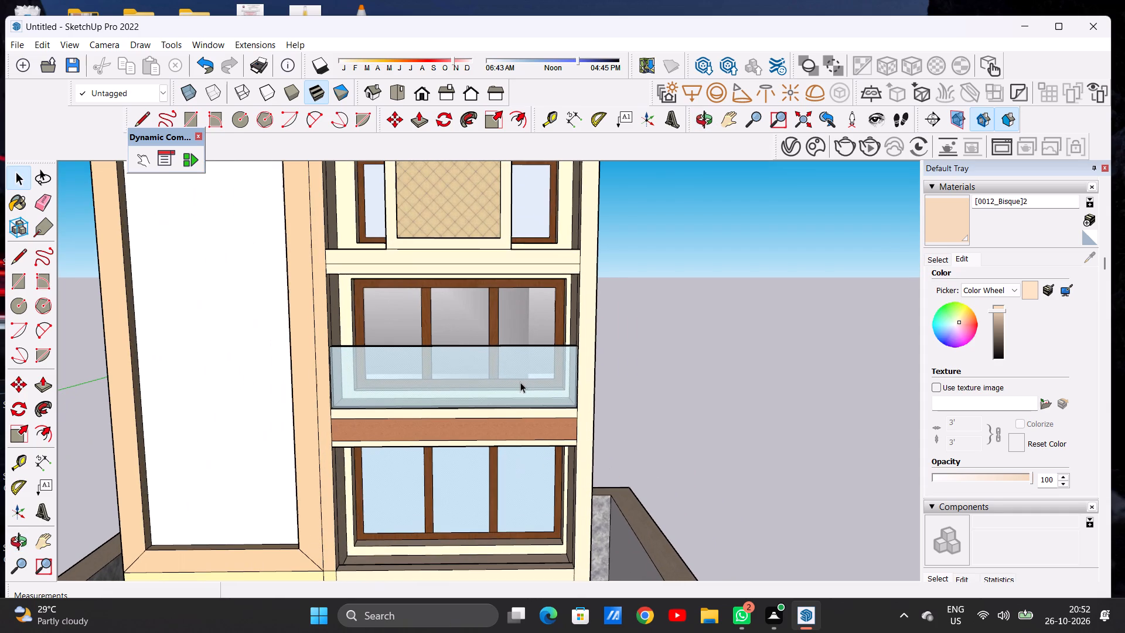
scroll(520, 382, "down", 1)
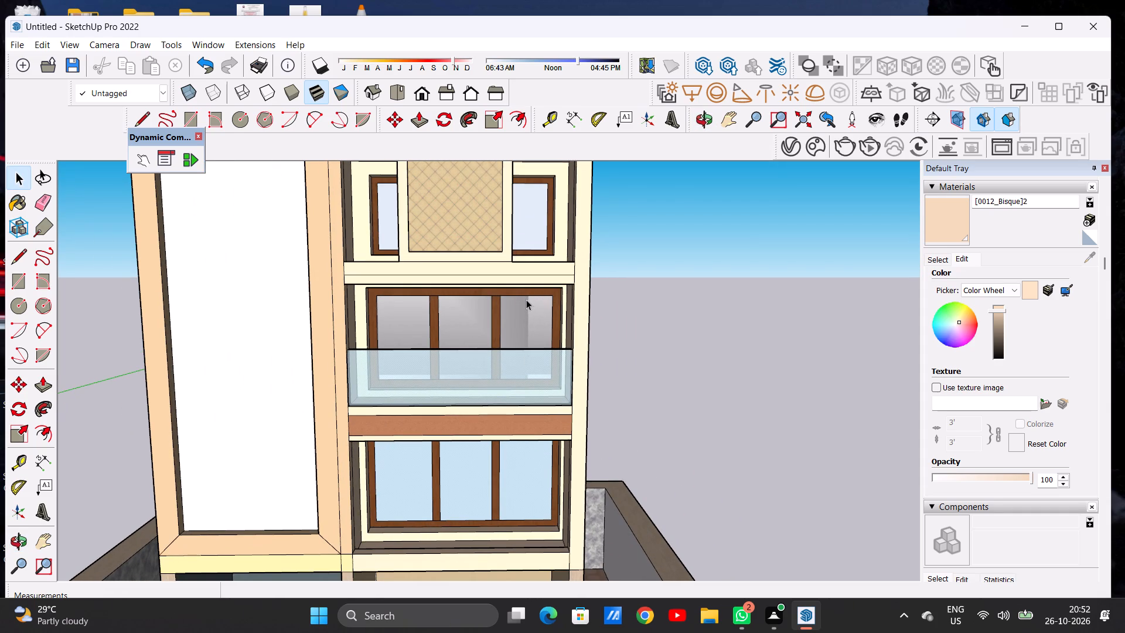
scroll(504, 324, "down", 6)
middle_click_drag(509, 332, 519, 404)
scroll(514, 356, "up", 4)
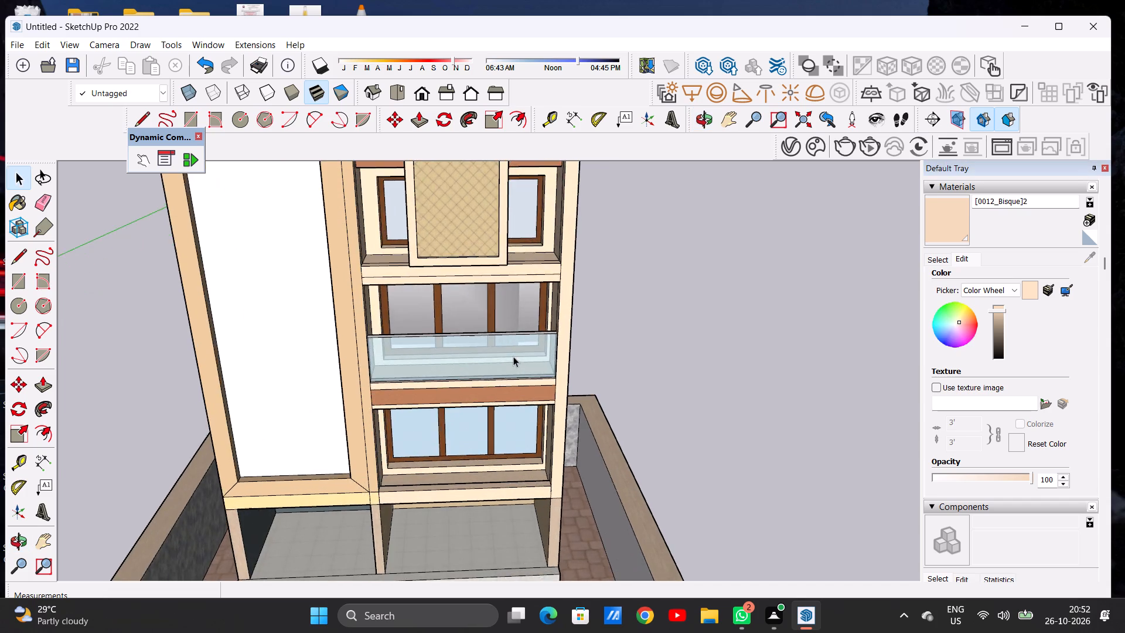
scroll(507, 361, "down", 6)
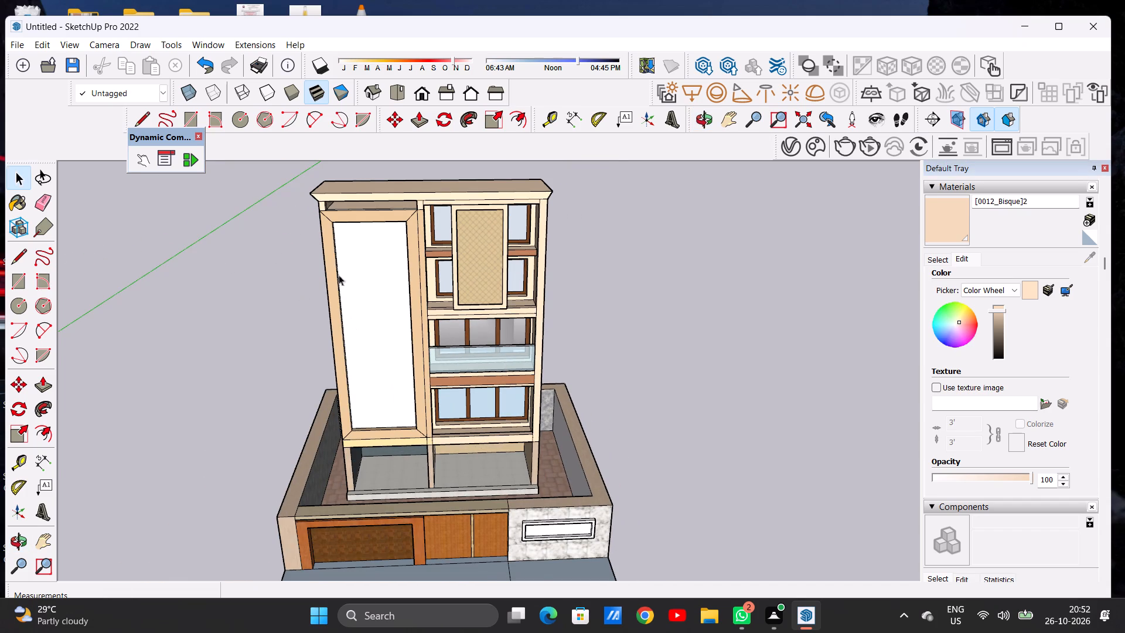
Paint the white face inside the tall frame with Wood Bamboo from the Wood materials.
scroll(355, 292, "up", 3)
middle_click_drag(379, 356, 363, 315)
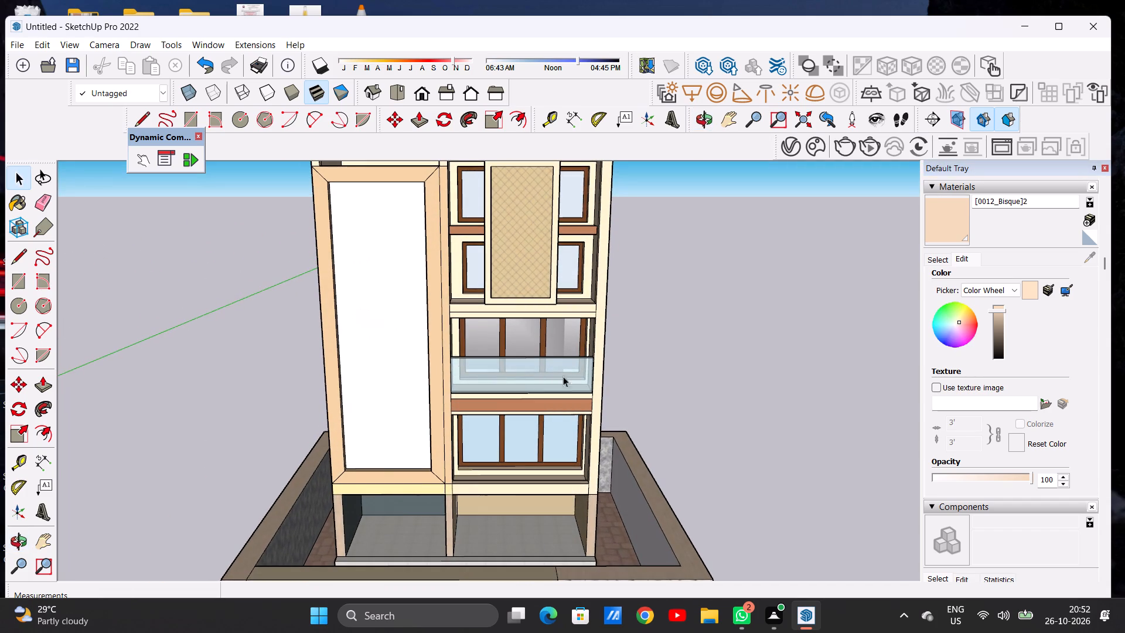
left_click(939, 259)
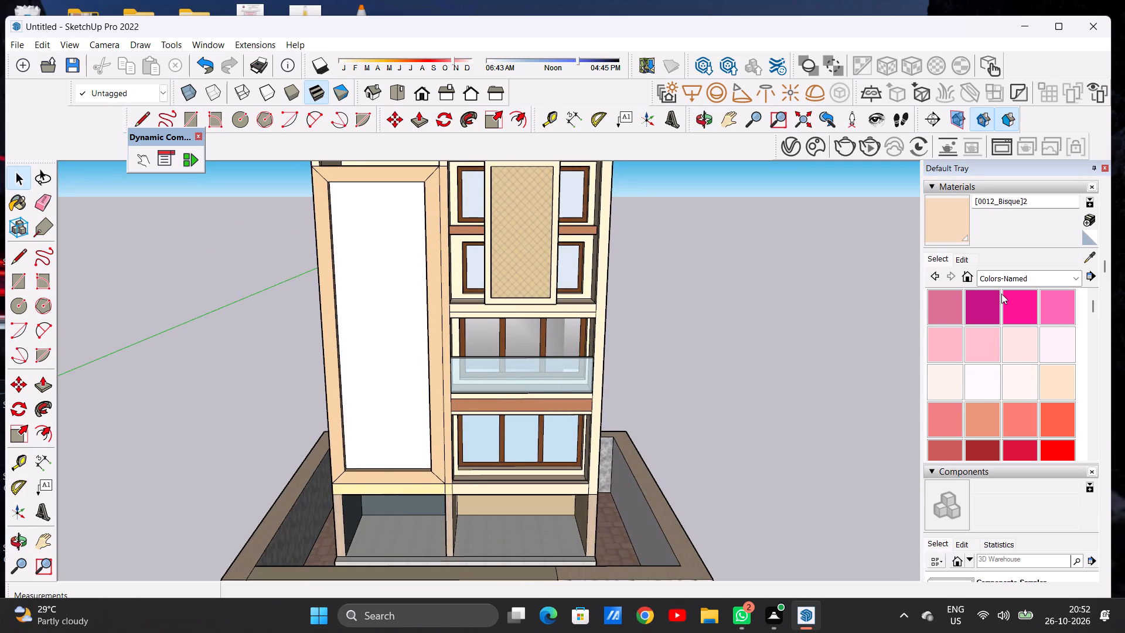
left_click(1001, 279)
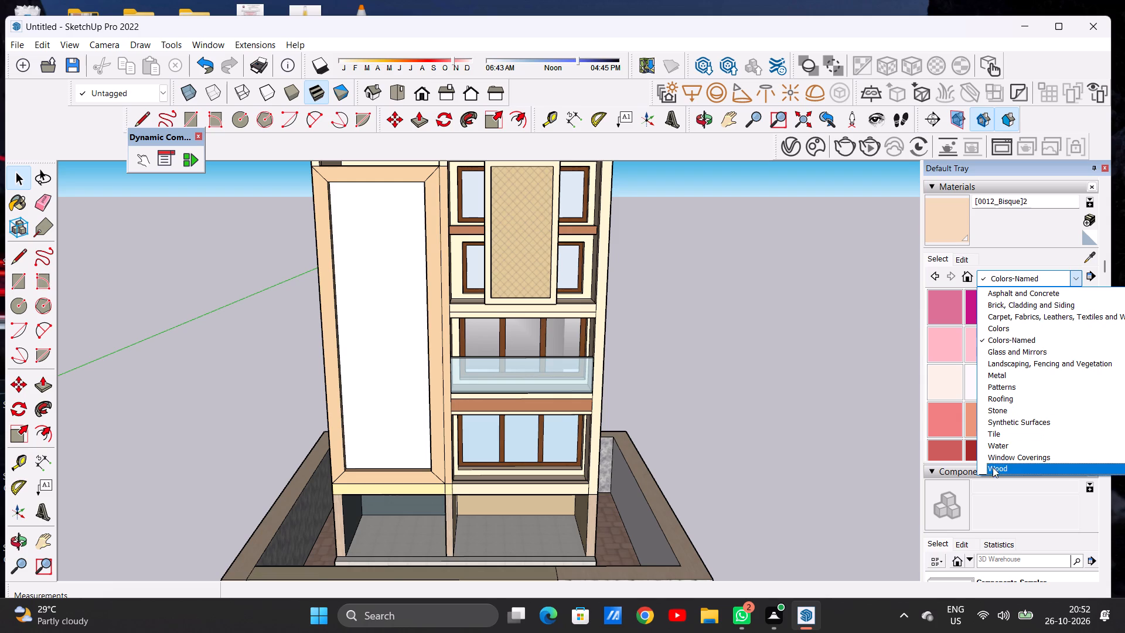
left_click(1005, 467)
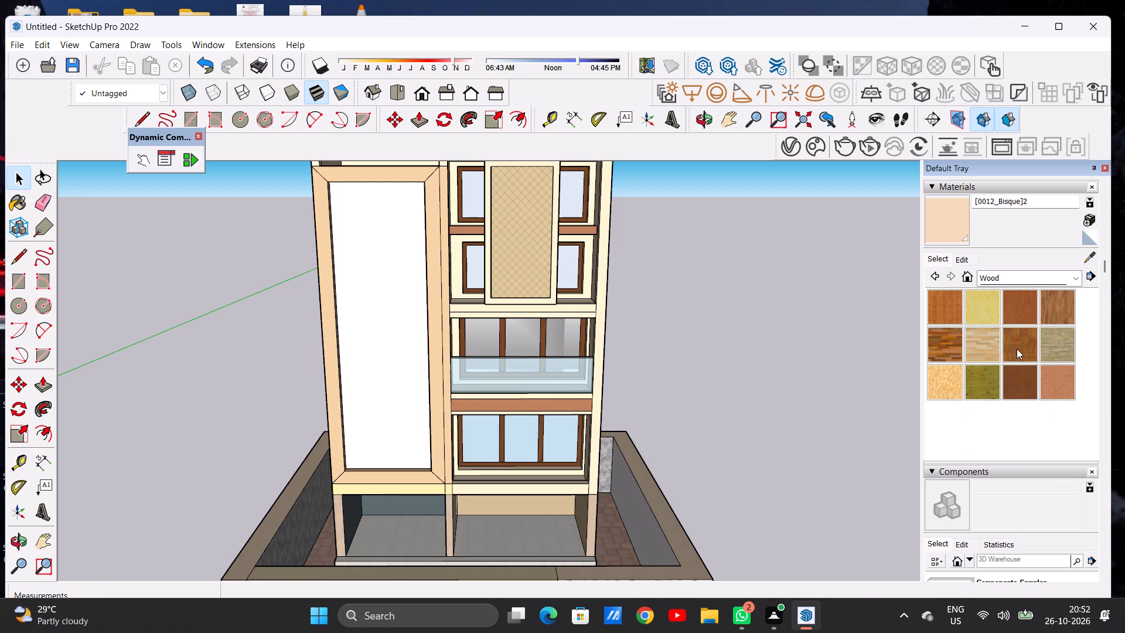
left_click(933, 300)
scroll(428, 328, "up", 8)
left_click(376, 352)
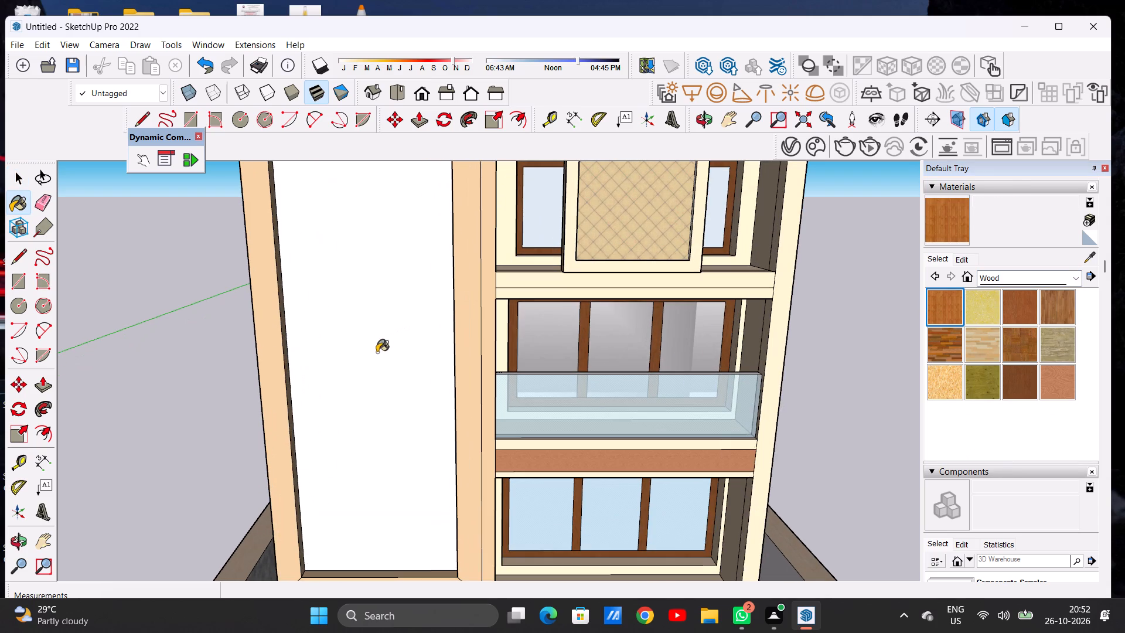
scroll(397, 370, "up", 5)
scroll(414, 363, "down", 5)
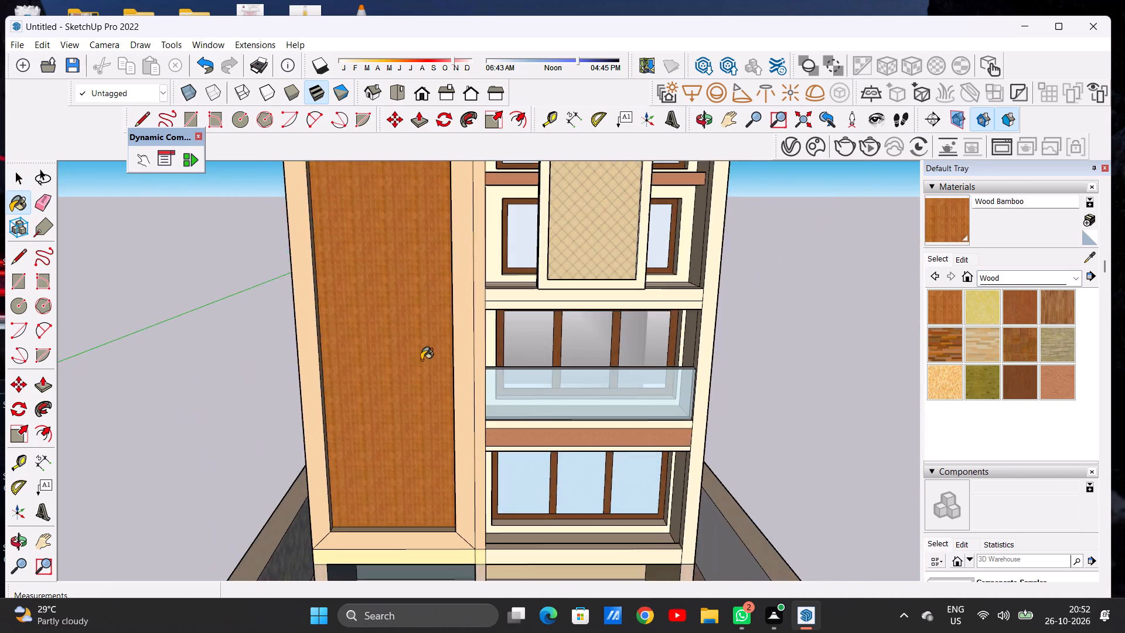
scroll(421, 360, "down", 15)
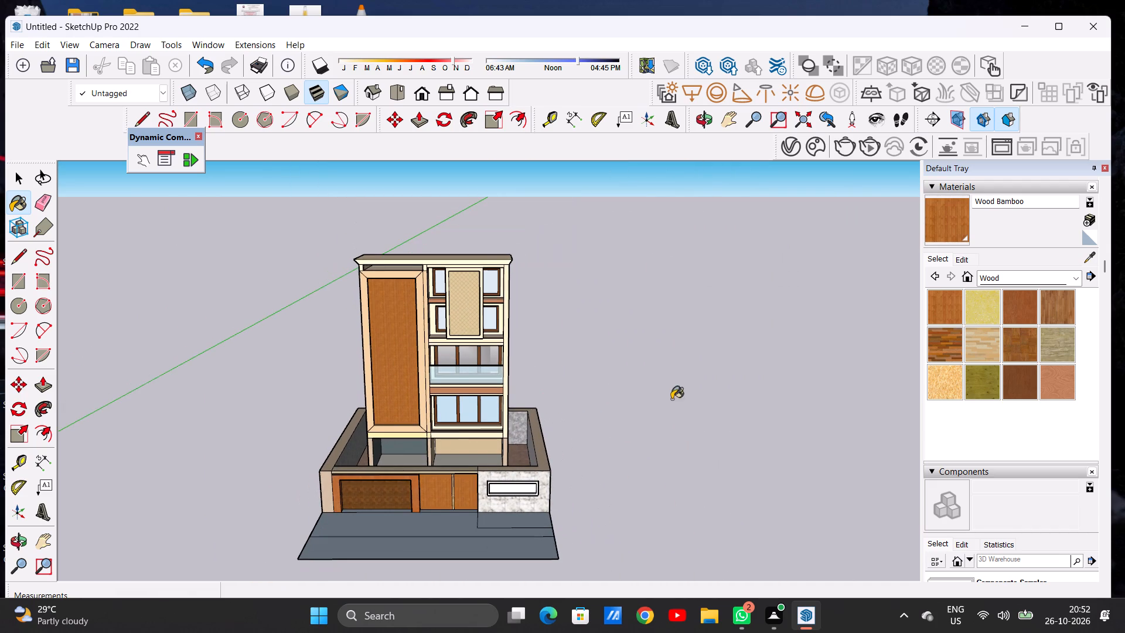
Darken the Wood Bamboo material's colour slightly.
left_click(963, 259)
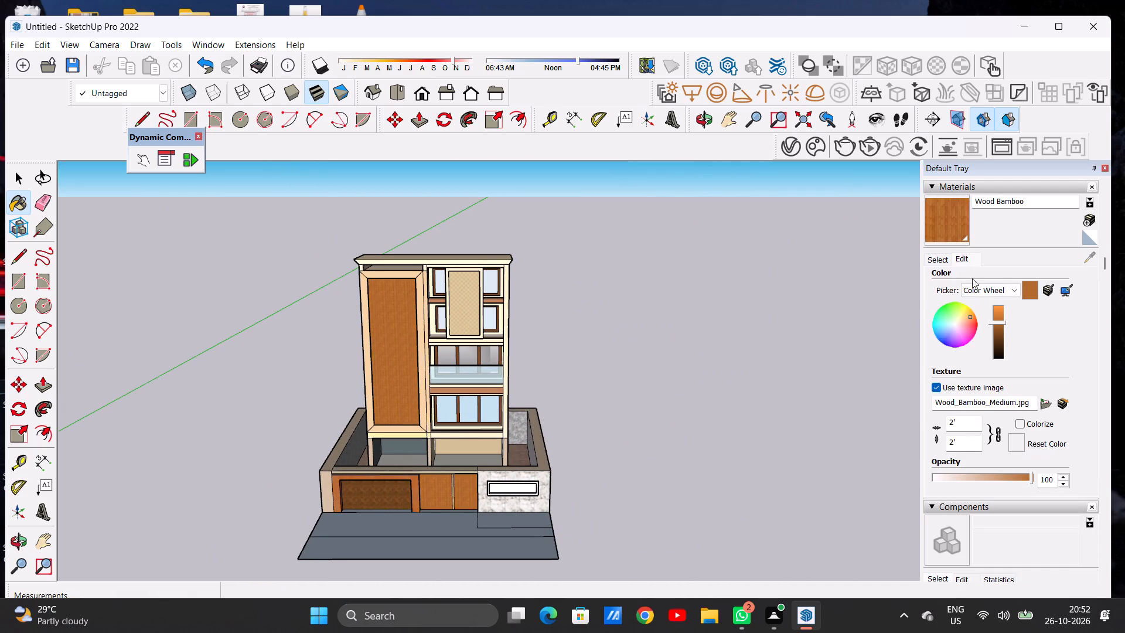
left_click(998, 325)
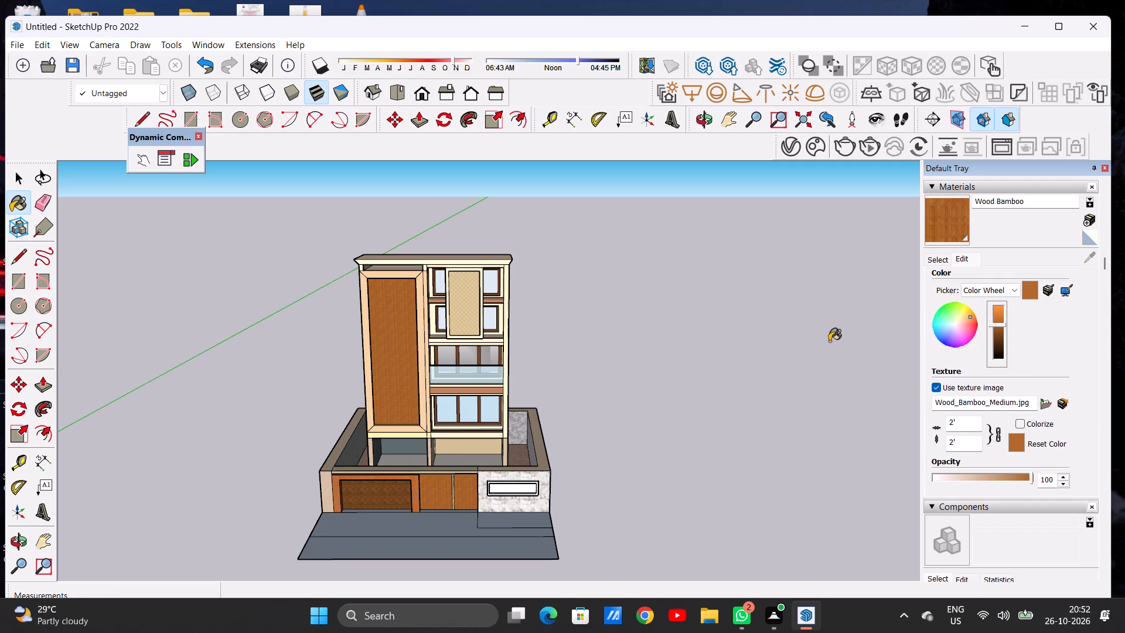
Inspect the wood texture on the tall framed panel up close and from a distance.
scroll(387, 327, "up", 1)
scroll(387, 327, "down", 1)
scroll(387, 327, "up", 17)
scroll(380, 347, "down", 1)
scroll(380, 347, "up", 4)
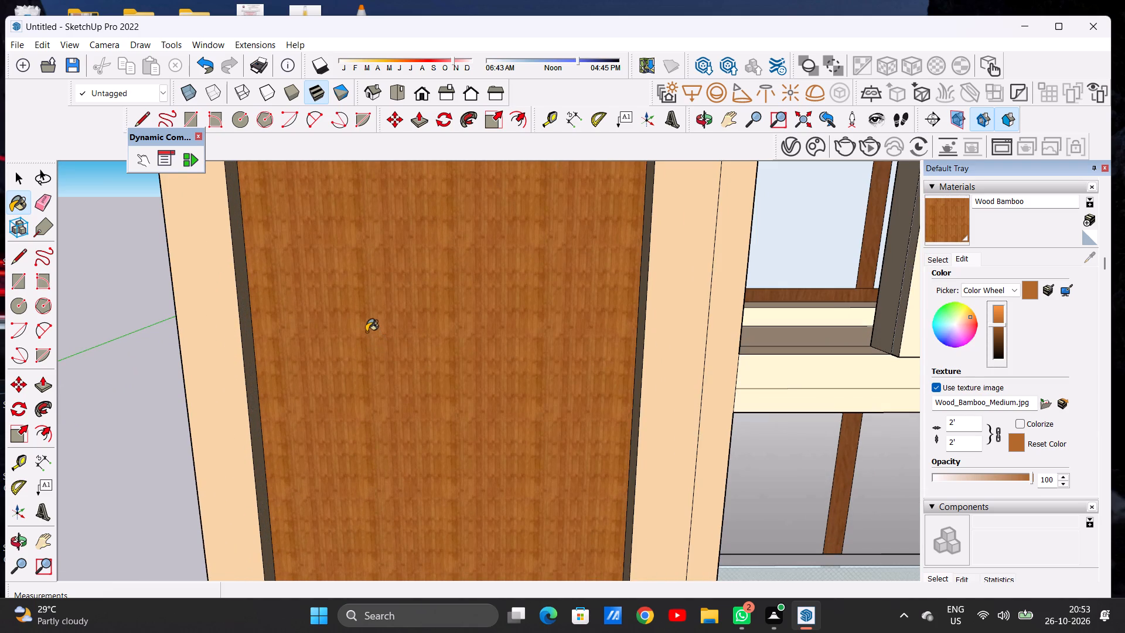
scroll(366, 332, "down", 13)
middle_click_drag(420, 359, 417, 327)
scroll(412, 343, "up", 7)
scroll(403, 350, "down", 1)
scroll(403, 350, "up", 8)
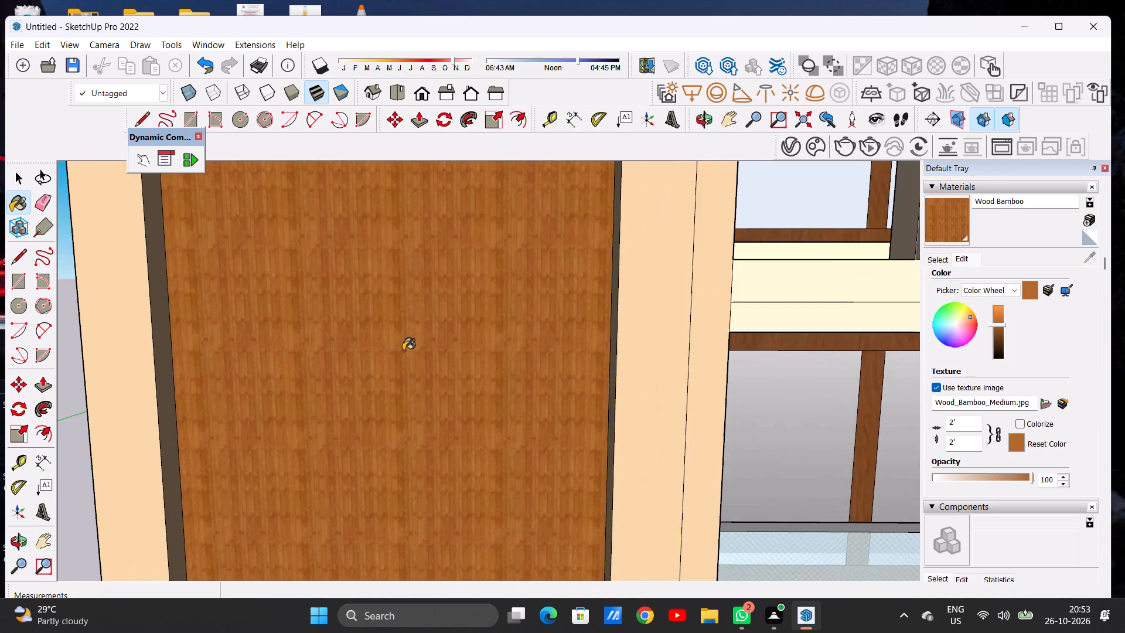
scroll(410, 353, "down", 15)
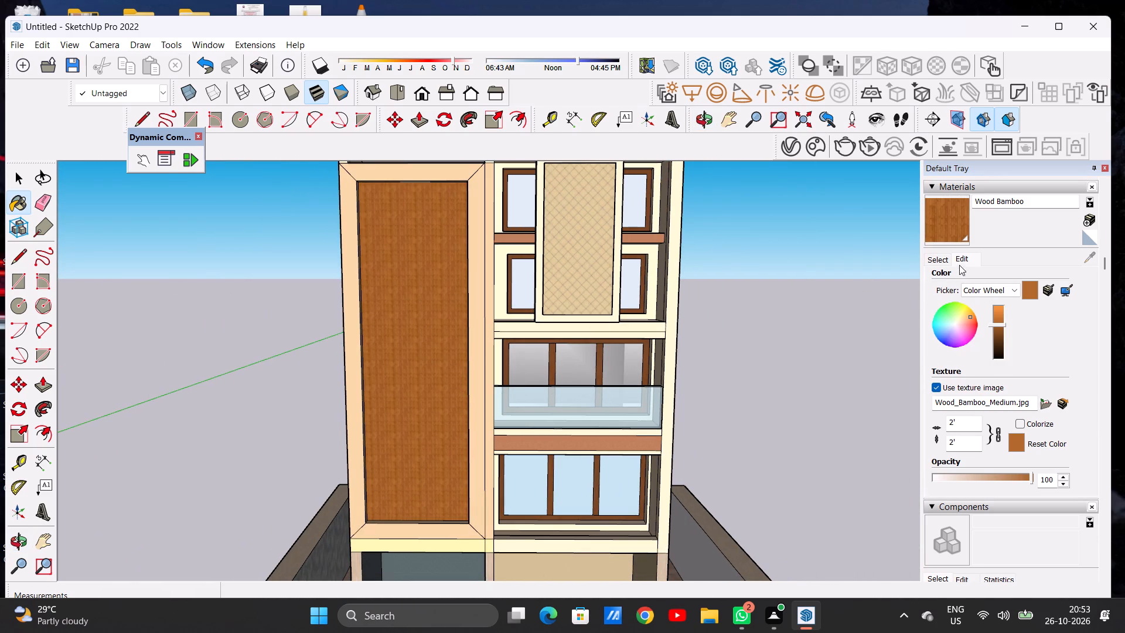
Set the Wood Bamboo texture size to 3' by 3' with the proportions locked, and finish painting.
left_click(961, 258)
left_click(954, 441)
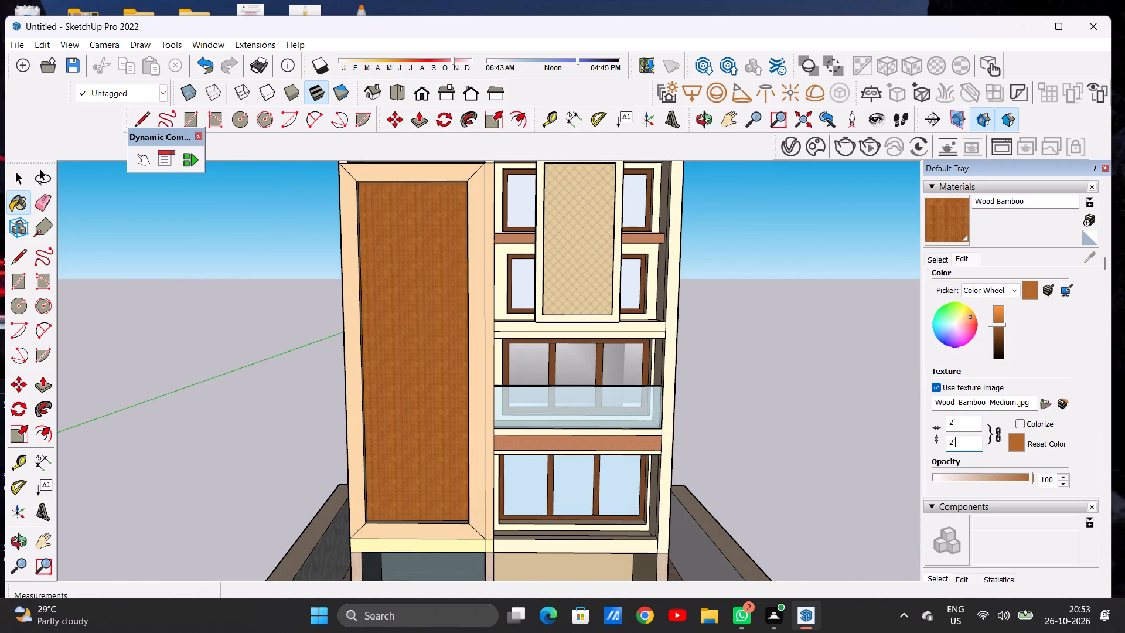
key("BackSpace")
key("BackSpace")
key("BackSpace")
key("BackSpace")
key("3")
key("apostrophe")
key("Return")
scroll(565, 446, "down", 8)
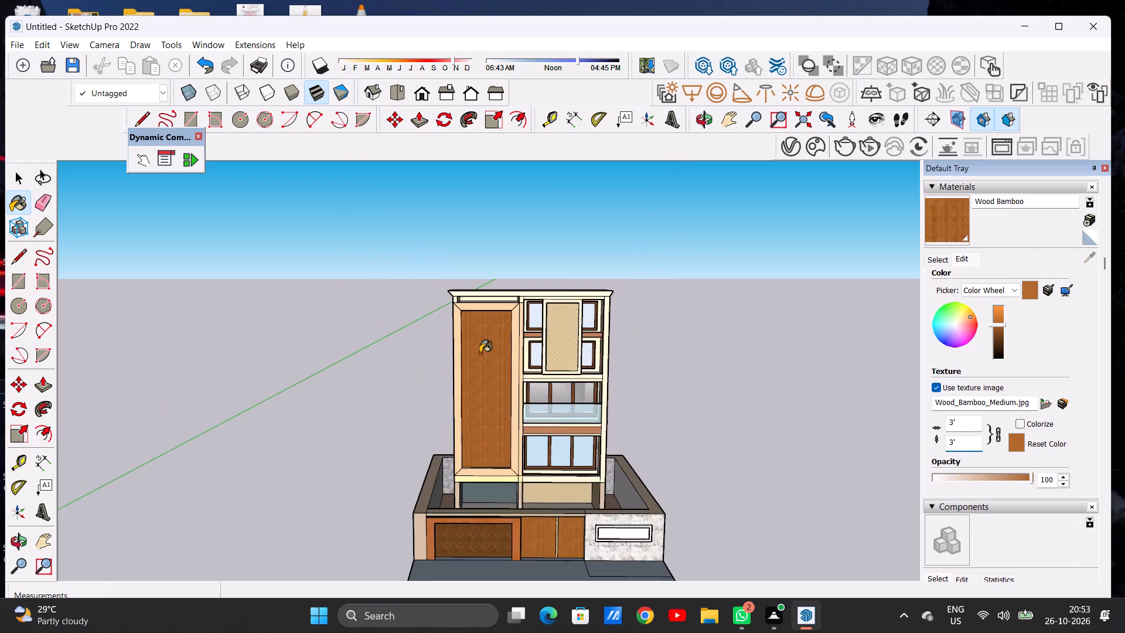
scroll(473, 348, "up", 6)
key("space")
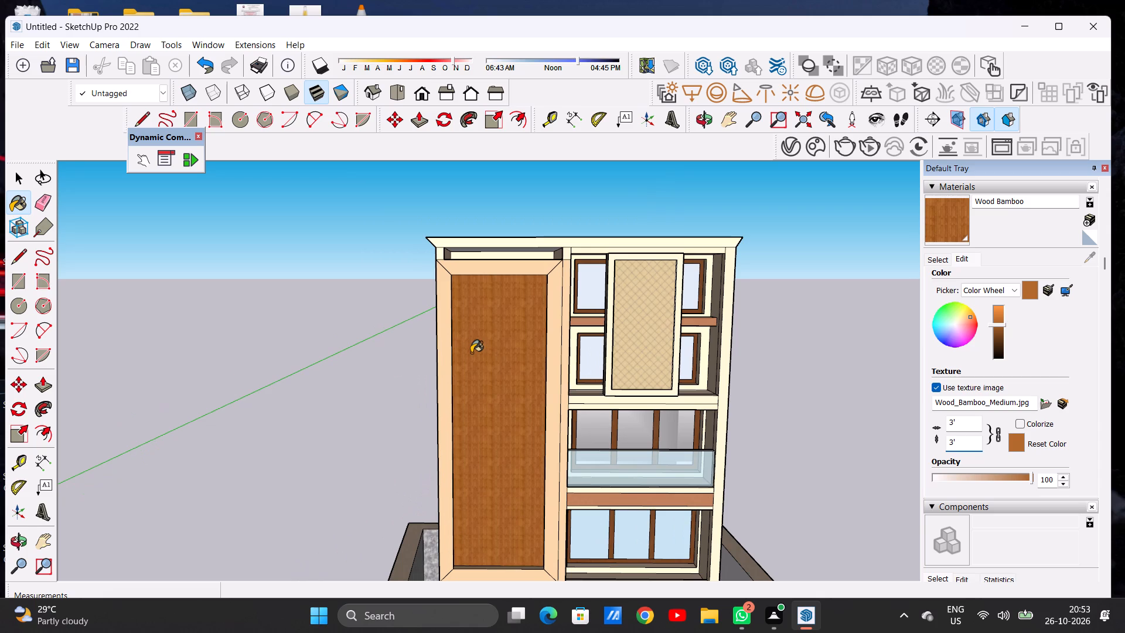
Paint the unpainted inner face of the recess above the tall framed panel with 0012_Bisque from Colors-Named.
scroll(469, 367, "down", 6)
scroll(500, 387, "up", 6)
middle_click_drag(513, 393, 346, 379)
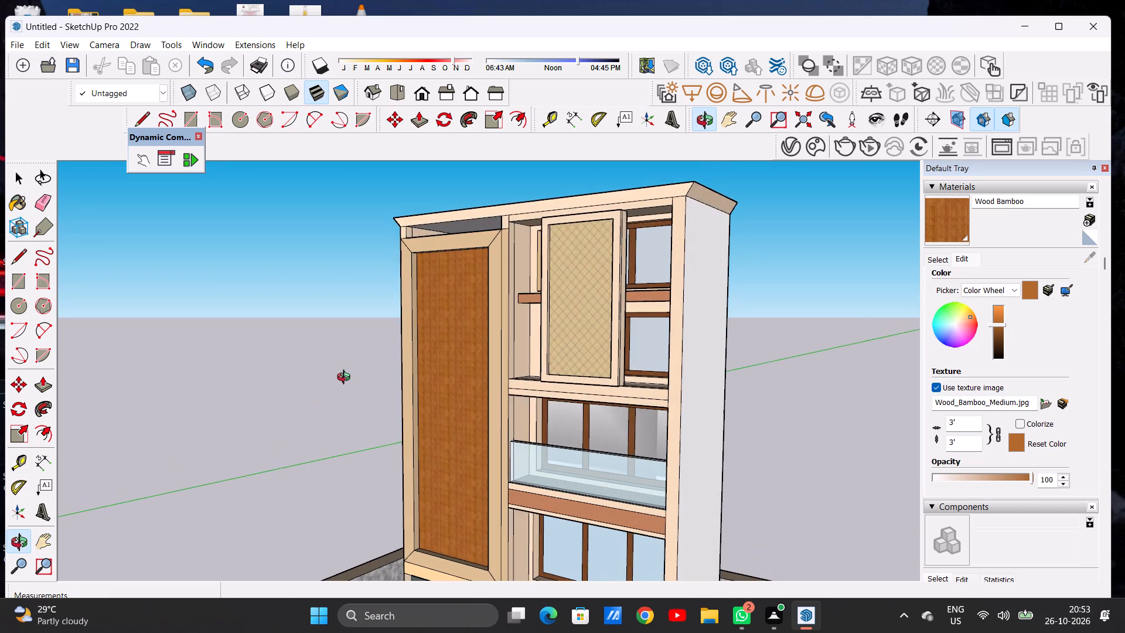
middle_click_drag(346, 379, 507, 377)
scroll(480, 377, "down", 4)
scroll(495, 275, "up", 3)
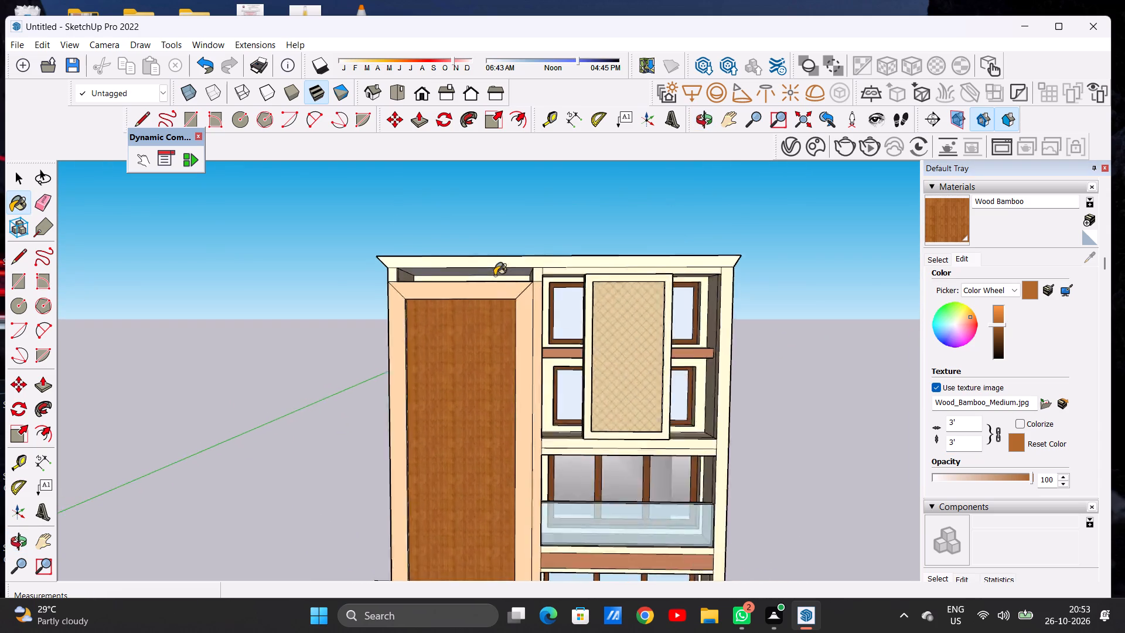
scroll(495, 275, "up", 11)
middle_click_drag(499, 303, 490, 239)
scroll(490, 238, "up", 1)
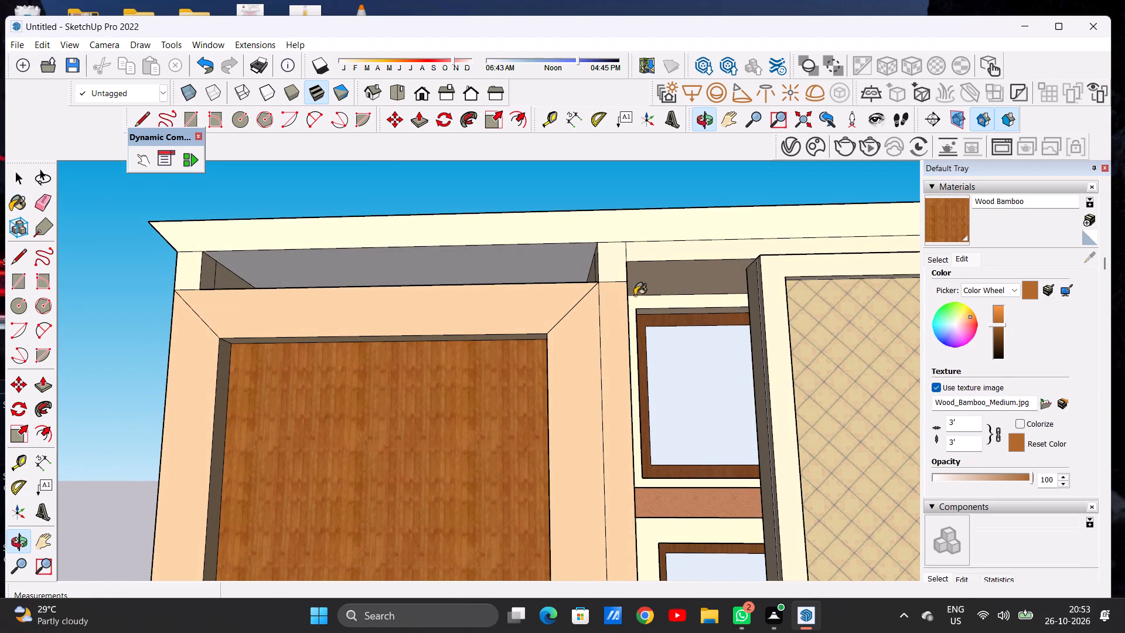
left_click(937, 260)
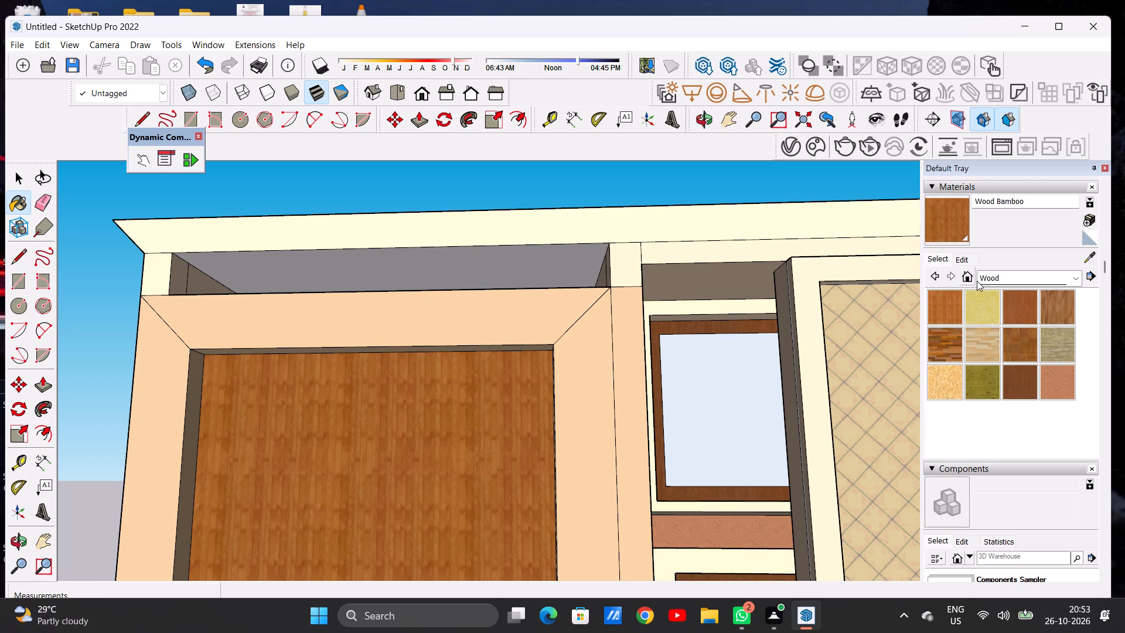
left_click(988, 271)
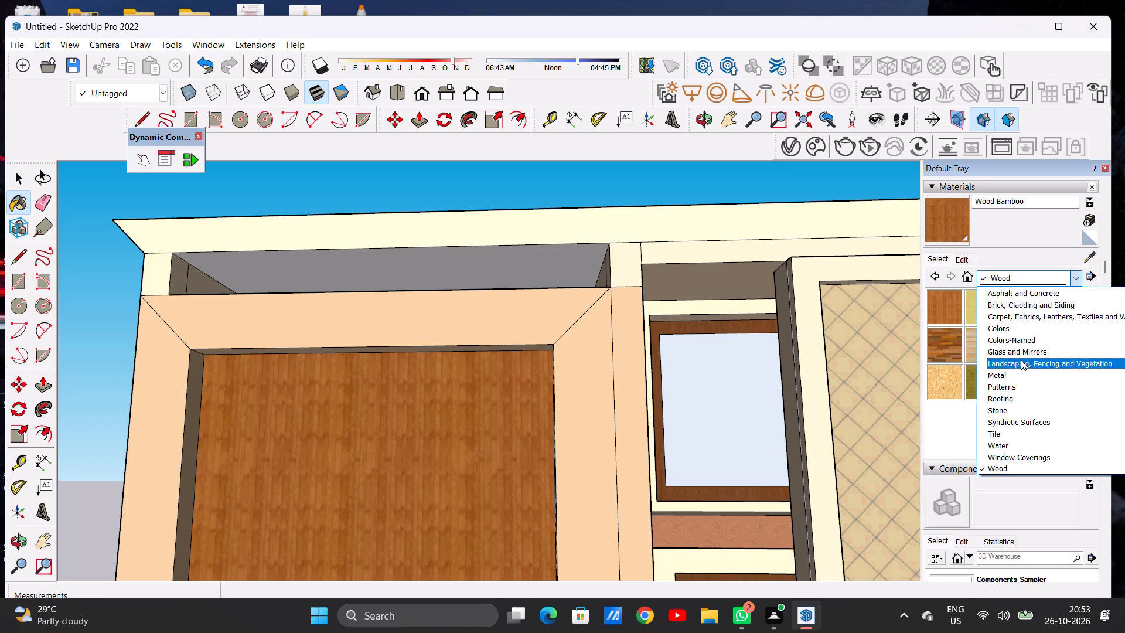
left_click(1021, 340)
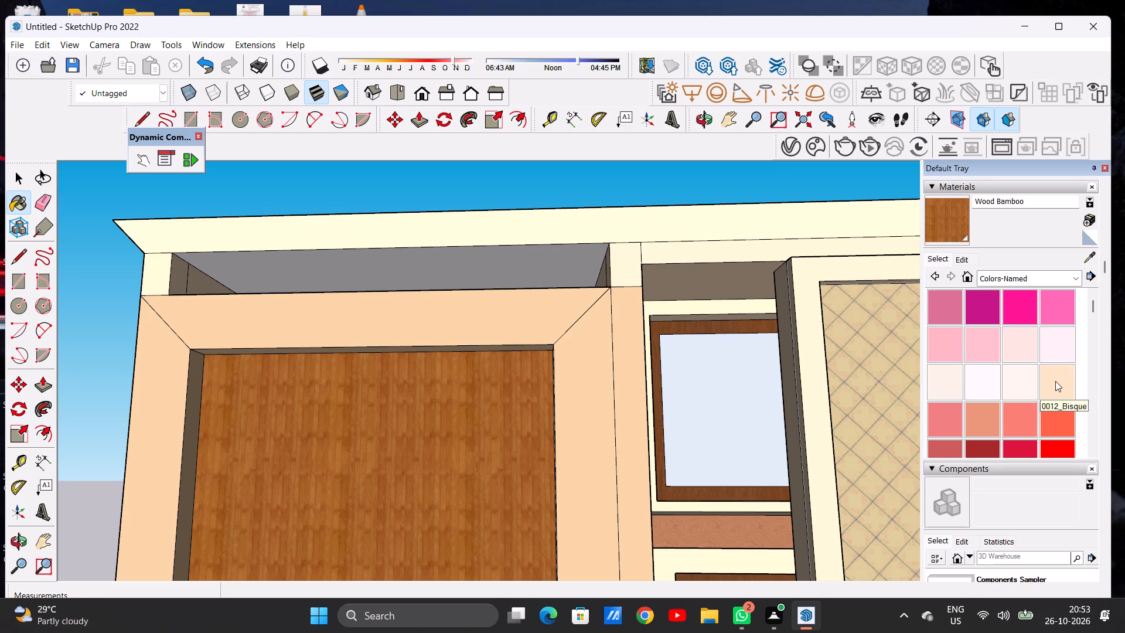
left_click(1055, 381)
scroll(605, 257, "up", 5)
left_click(557, 257)
scroll(532, 268, "down", 9)
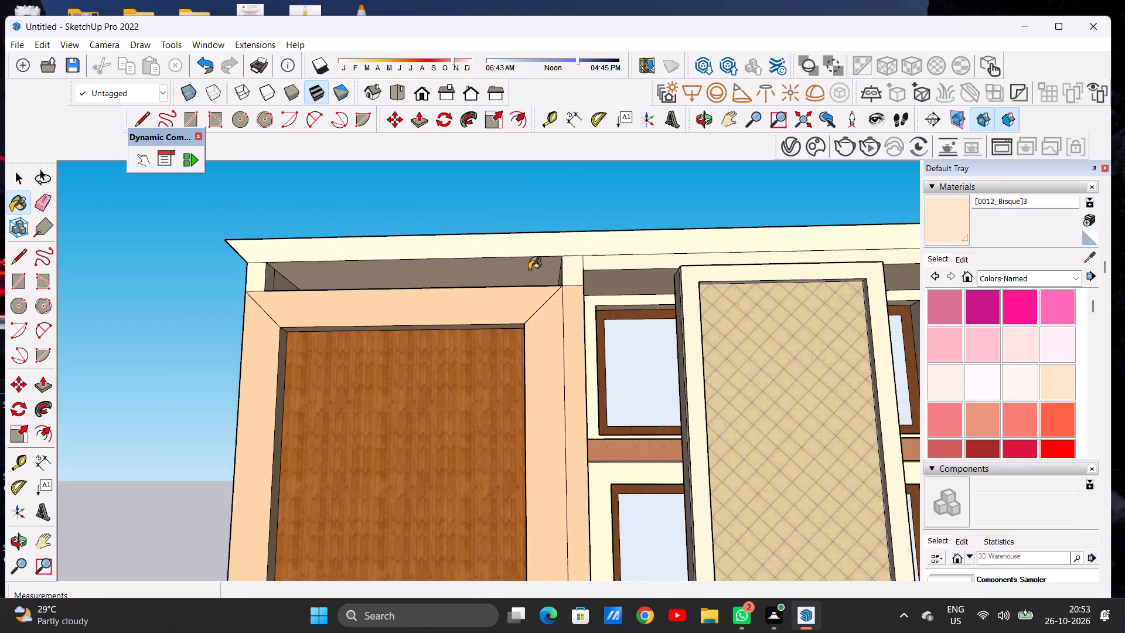
Examine the building's facade, roof cornice and side wall from several angles and distances for unpainted surfaces.
middle_click_drag(483, 293, 466, 388)
scroll(503, 308, "down", 3)
scroll(505, 306, "up", 1)
scroll(505, 305, "down", 3)
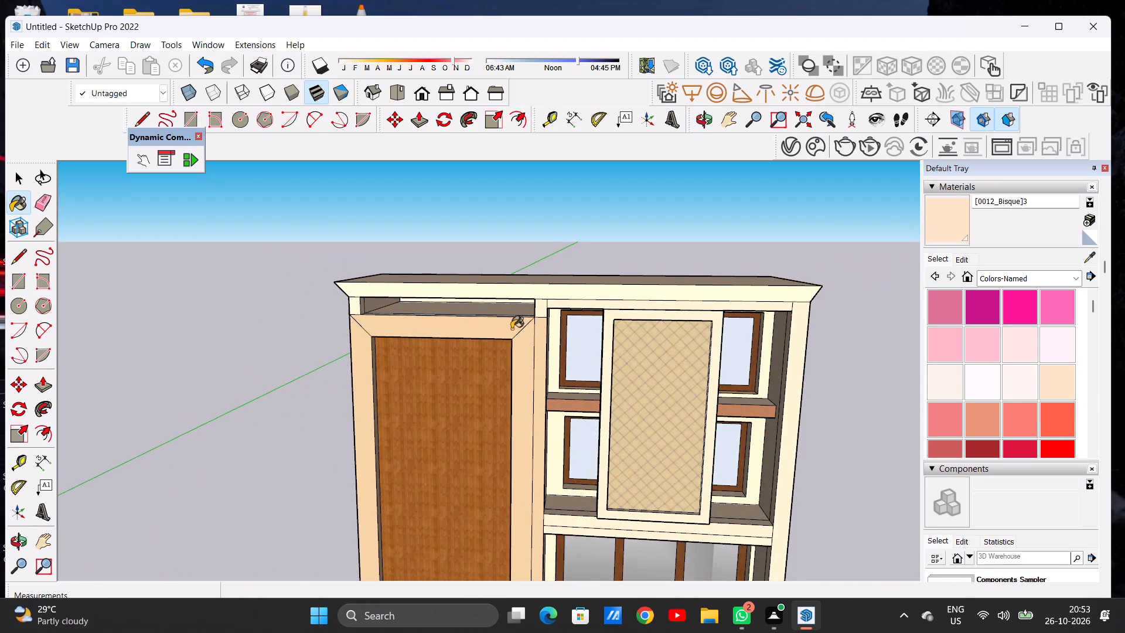
scroll(522, 318, "down", 6)
middle_click_drag(517, 376, 523, 358)
scroll(526, 313, "down", 7)
scroll(497, 400, "up", 6)
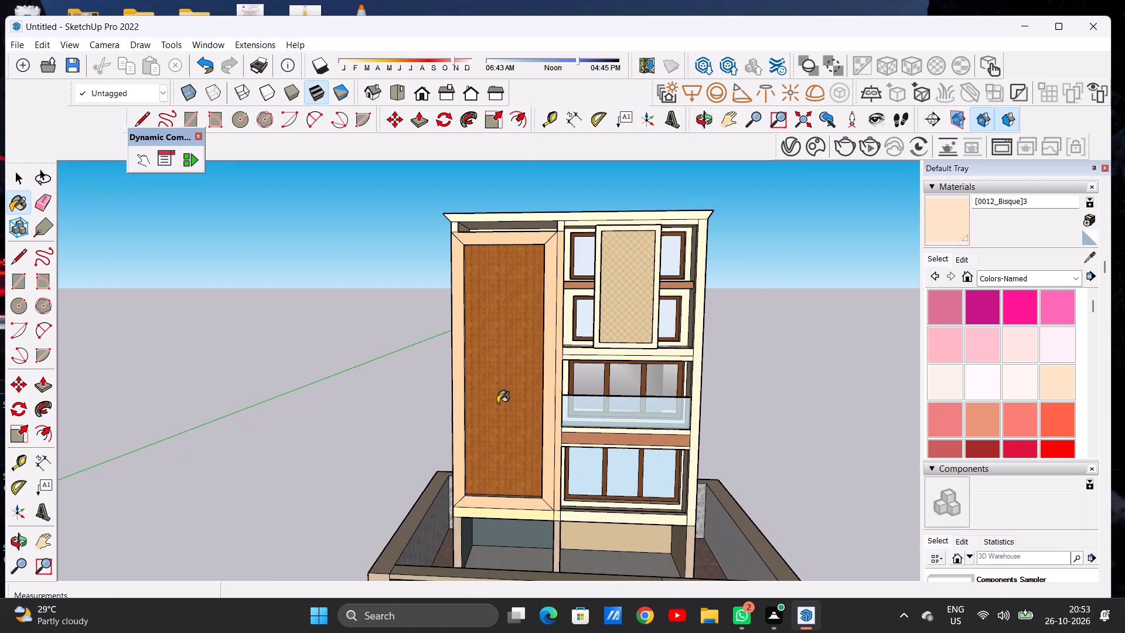
key("space")
scroll(473, 394, "down", 7)
scroll(477, 343, "up", 4)
scroll(478, 343, "down", 1)
scroll(478, 343, "up", 6)
middle_click_drag(509, 356, 467, 355)
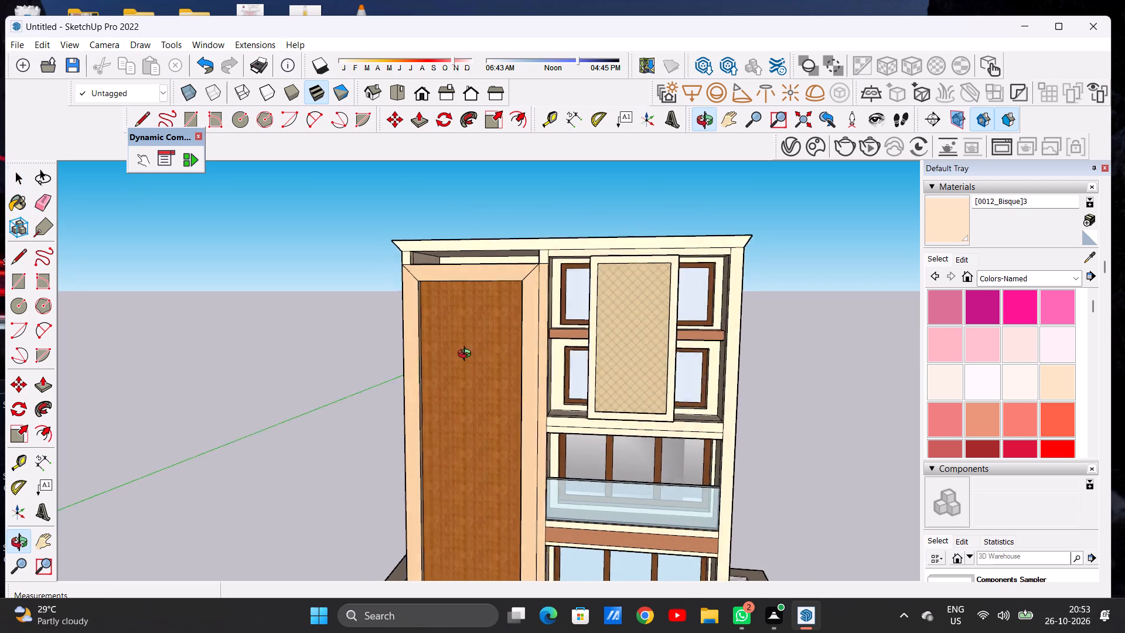
middle_click_drag(467, 355, 403, 370)
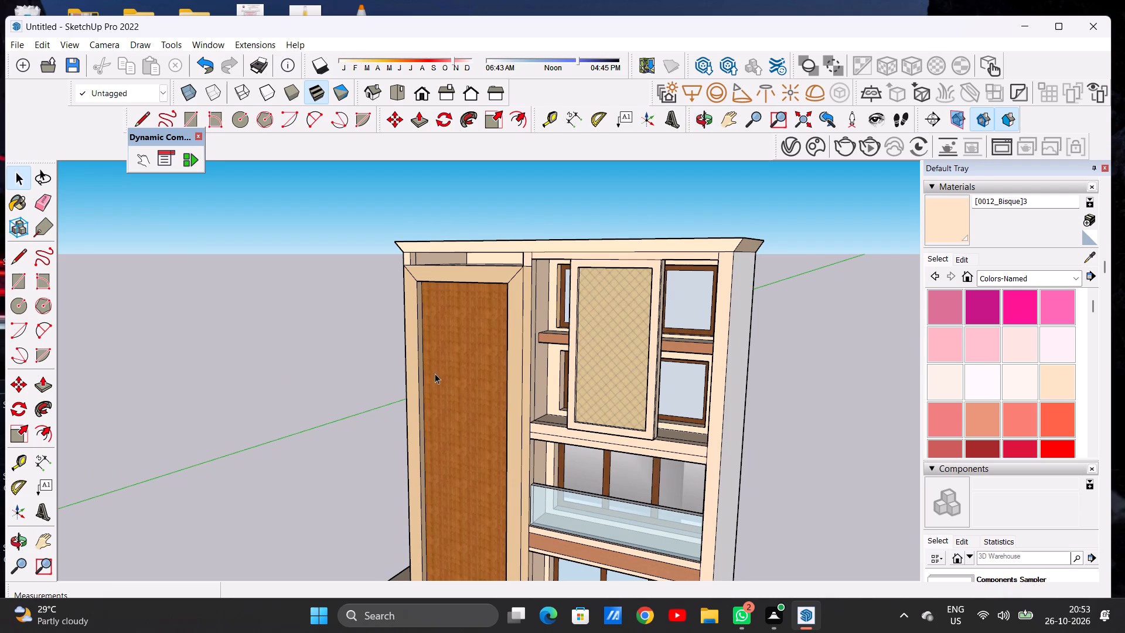
middle_click_drag(448, 379, 565, 346)
scroll(565, 346, "up", 1)
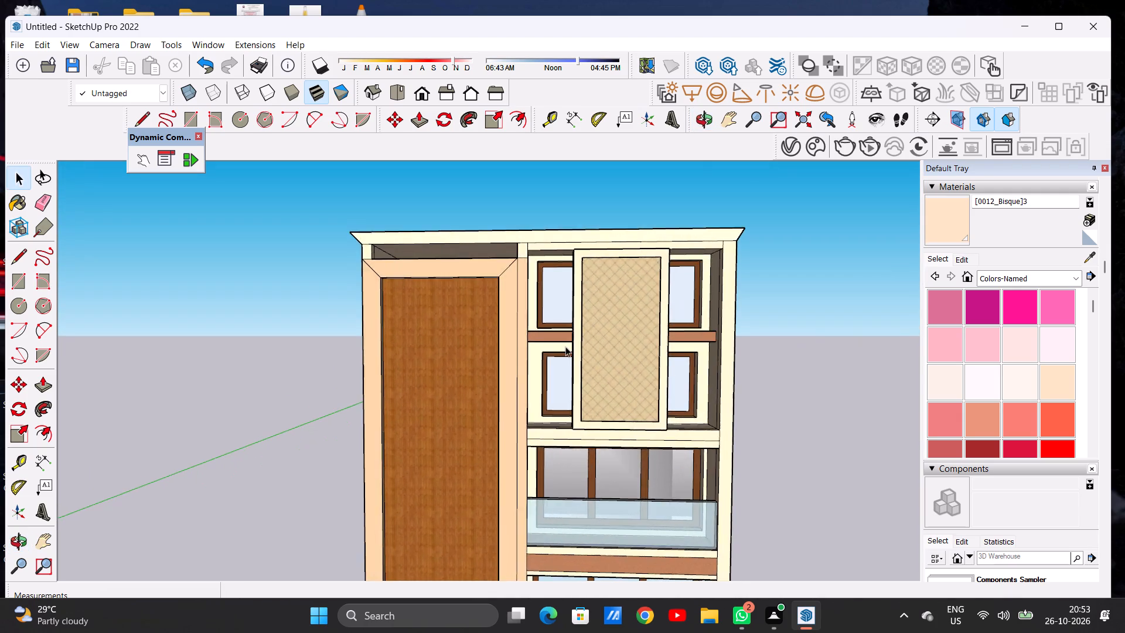
scroll(551, 344, "down", 6)
scroll(532, 328, "up", 1)
scroll(531, 328, "down", 6)
scroll(530, 444, "up", 6)
middle_click_drag(527, 456, 457, 454)
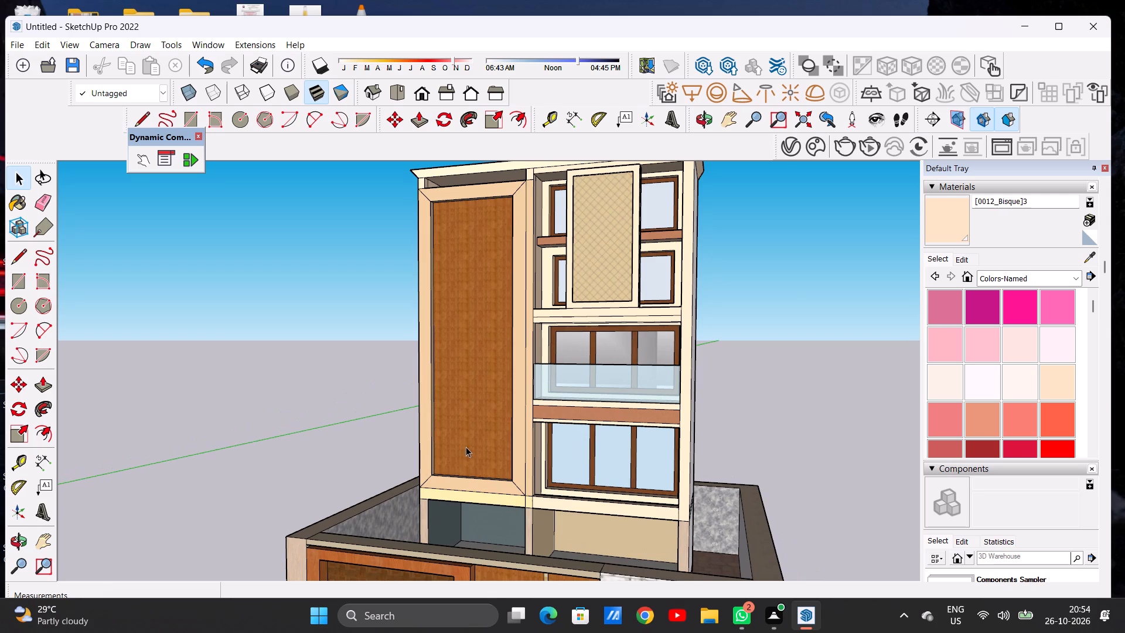
scroll(474, 446, "up", 3)
scroll(506, 419, "down", 9)
middle_click_drag(512, 427, 496, 427)
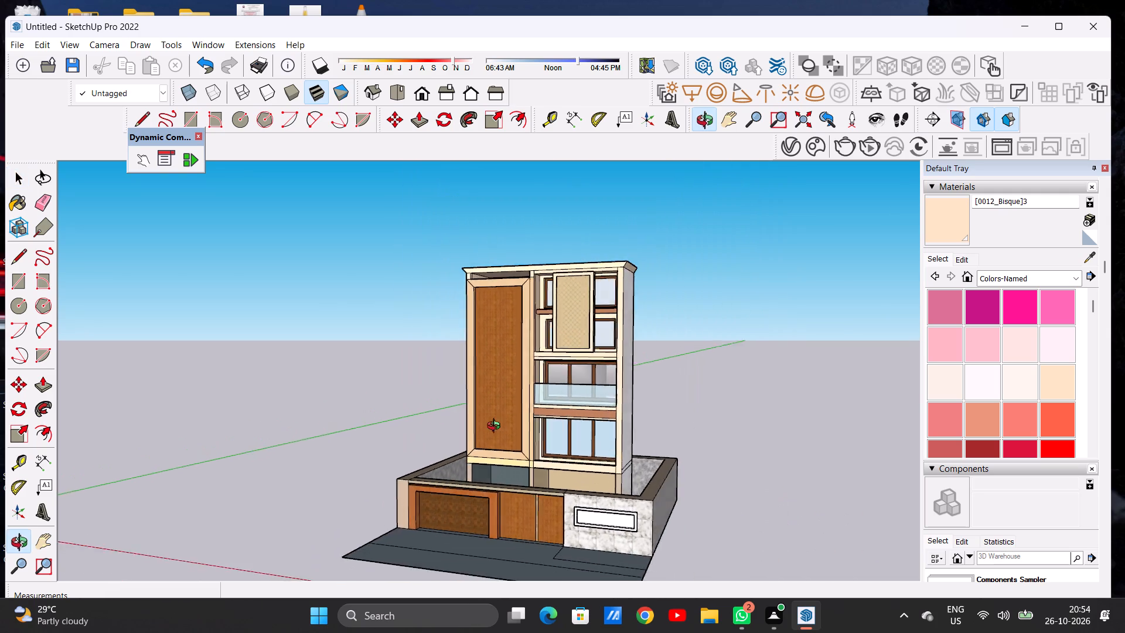
middle_click_drag(496, 427, 534, 437)
scroll(506, 414, "down", 6)
middle_click_drag(578, 408, 529, 413)
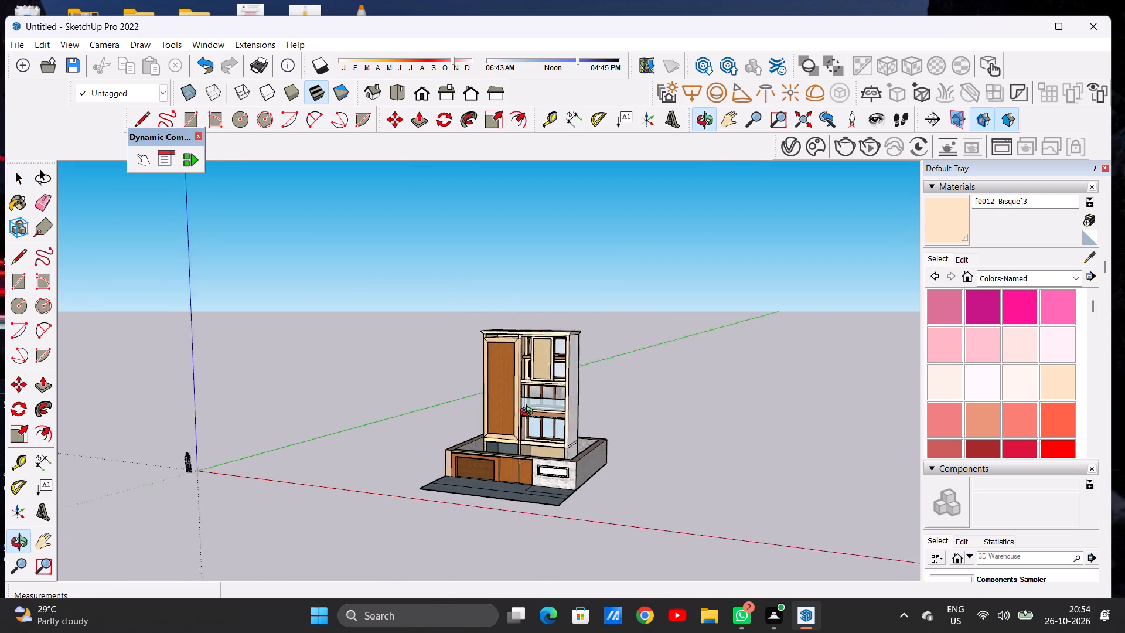
middle_click_drag(529, 413, 475, 438)
scroll(588, 454, "up", 12)
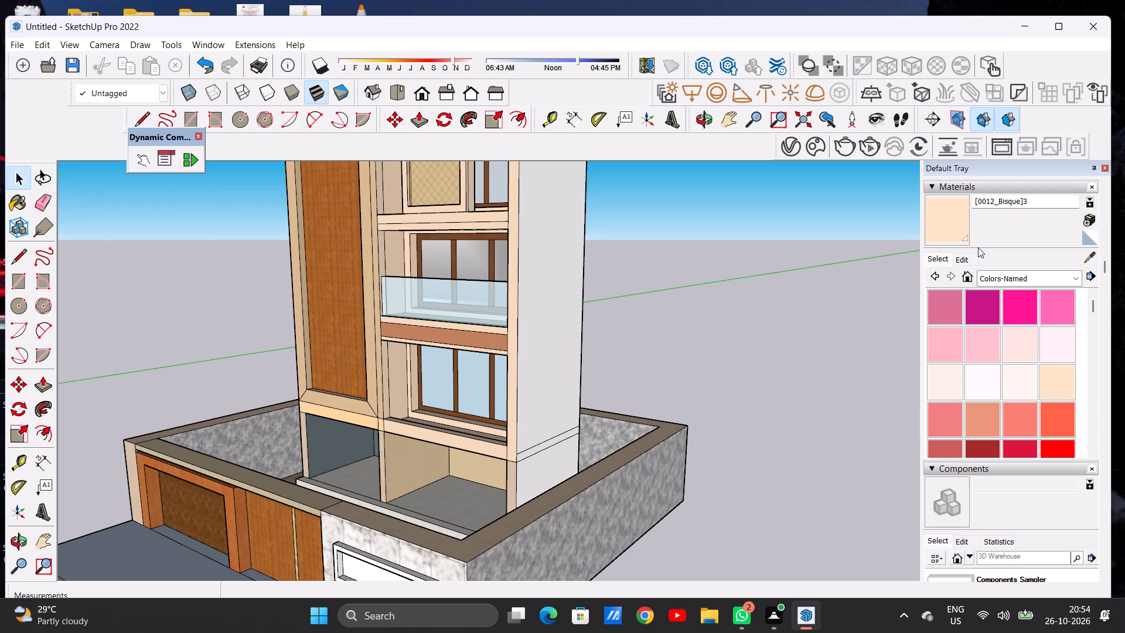
Paint the side wall nearest the glass railing, including its narrow band and base strip, with the Bisque colour.
left_click(964, 259)
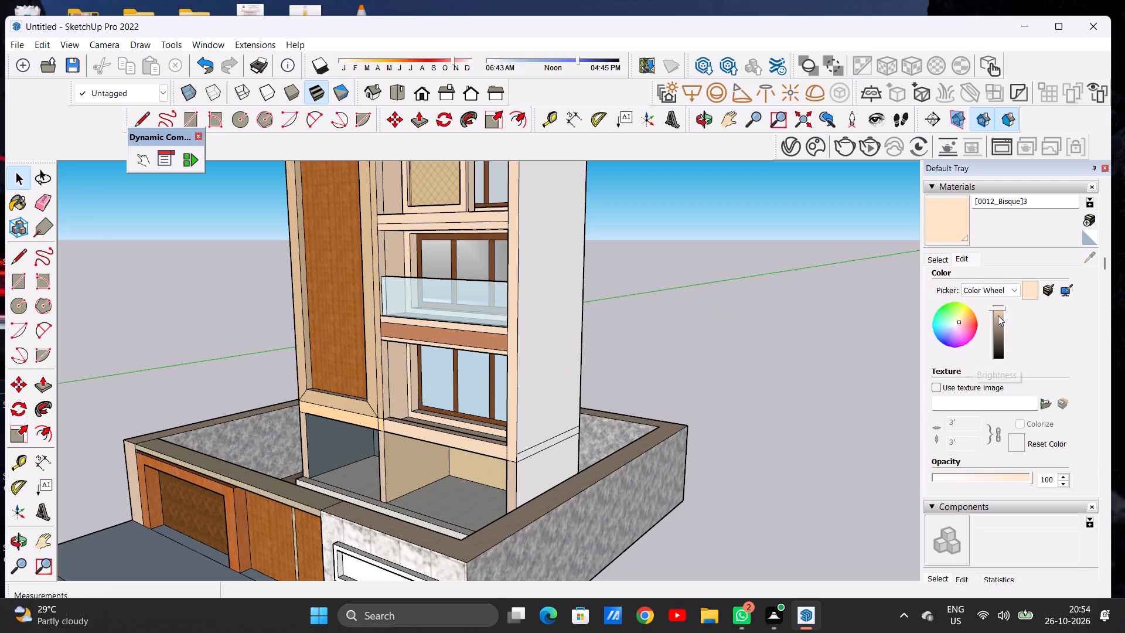
left_click(942, 232)
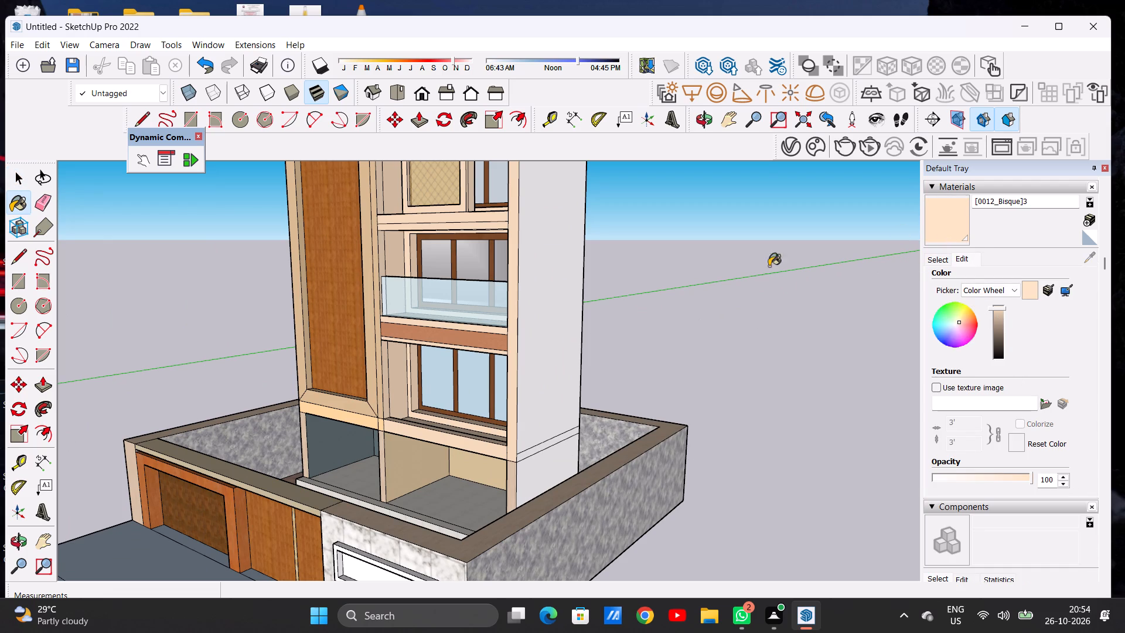
scroll(582, 329, "up", 1)
scroll(581, 331, "down", 1)
scroll(579, 333, "up", 4)
left_click(544, 336)
scroll(550, 341, "down", 5)
middle_click_drag(565, 342, 493, 342)
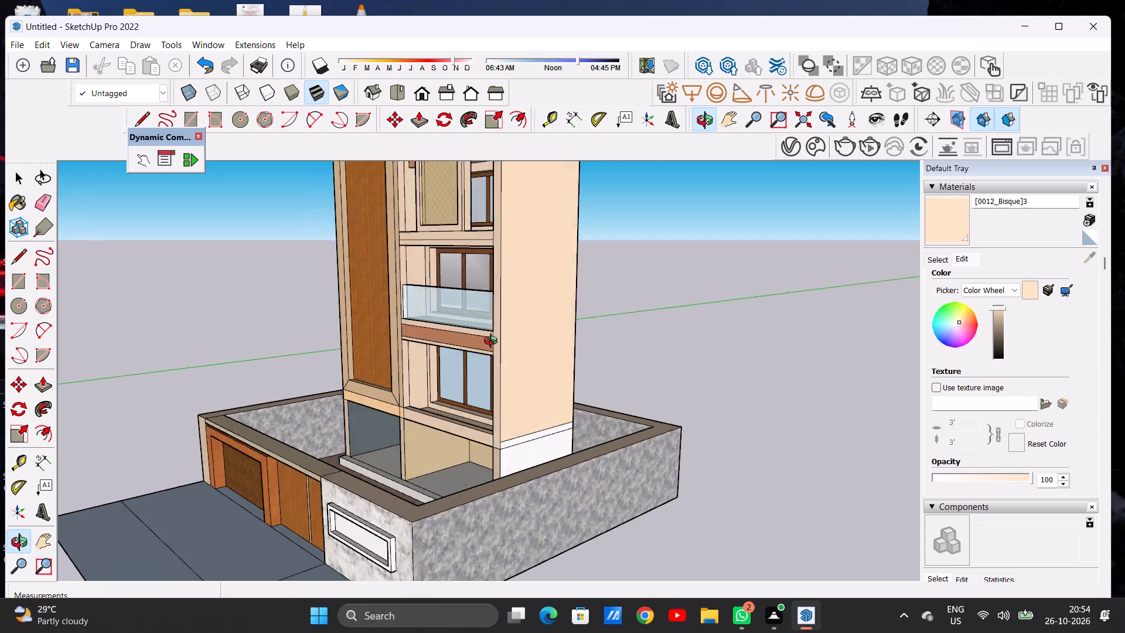
middle_click_drag(493, 342, 373, 348)
scroll(470, 410, "up", 6)
left_click(475, 471)
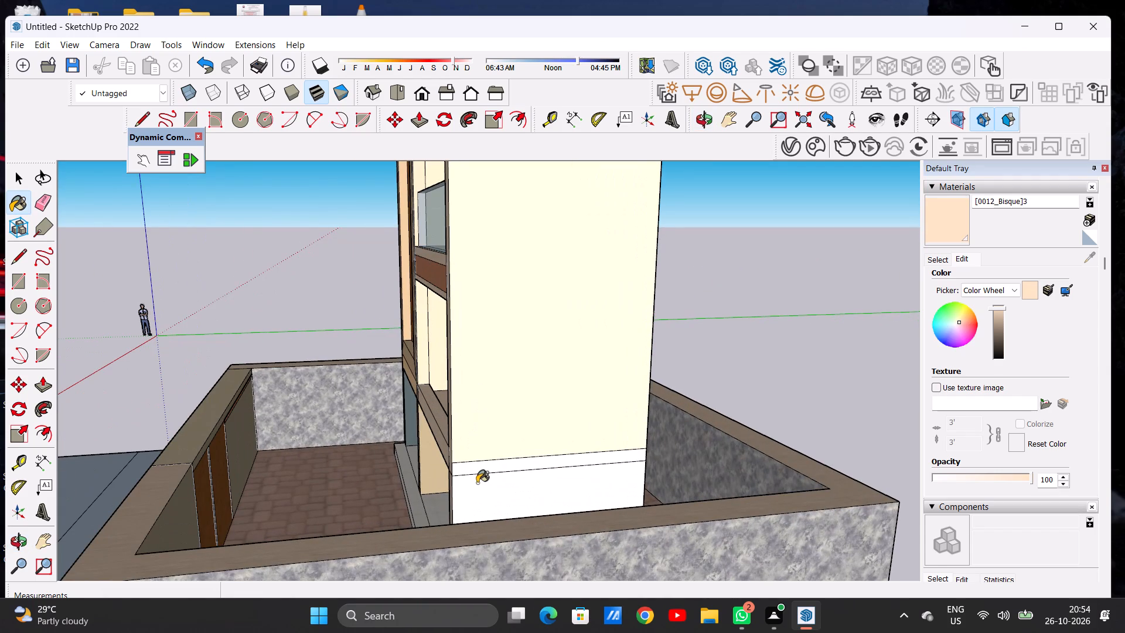
left_click(479, 492)
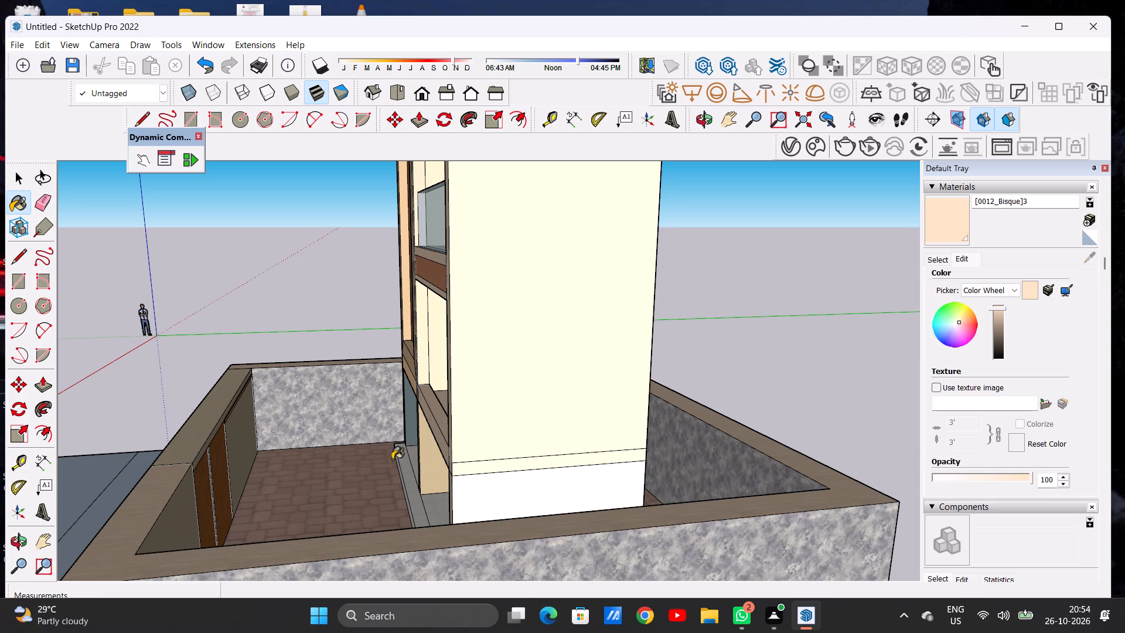
Paint the building's rear wall with the Bisque colour: the base, horizontal band, vertical strips and both large panels.
scroll(371, 400, "down", 6)
middle_click_drag(479, 424, 325, 467)
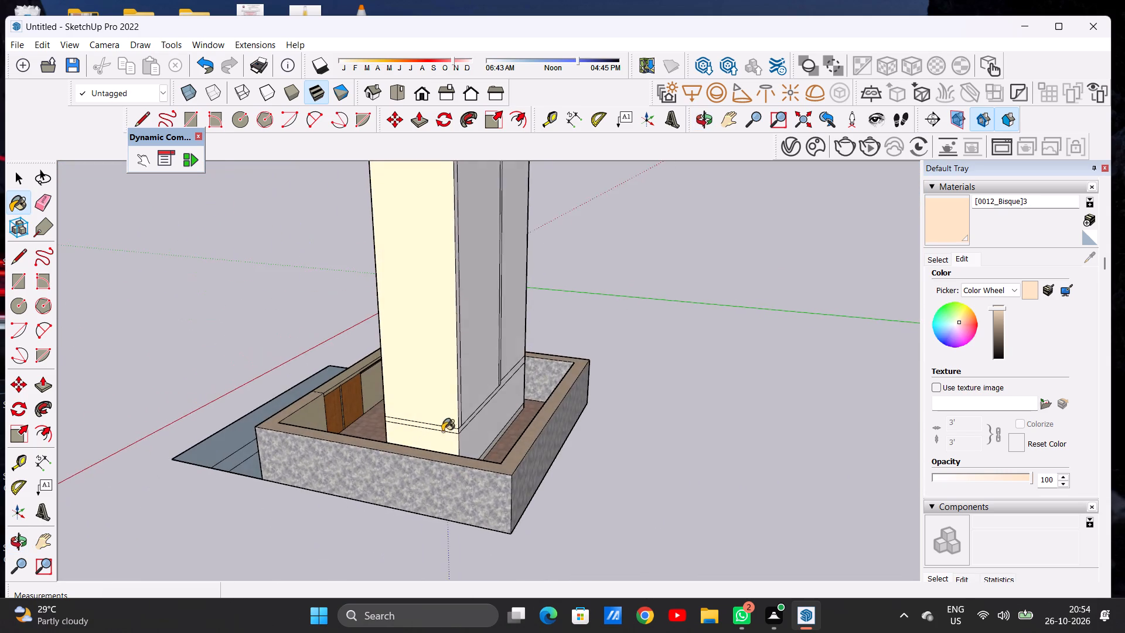
scroll(446, 427, "up", 12)
left_click(480, 446)
scroll(454, 446, "up", 8)
left_click(452, 441)
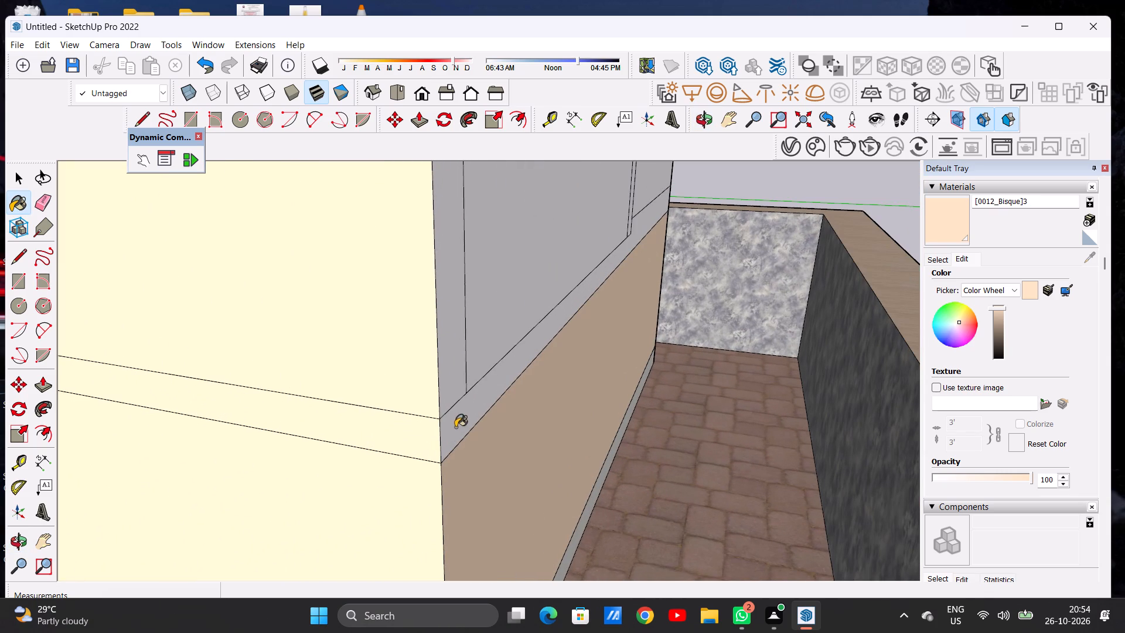
left_click(445, 390)
left_click(481, 365)
scroll(471, 414, "down", 10)
middle_click_drag(493, 411, 469, 411)
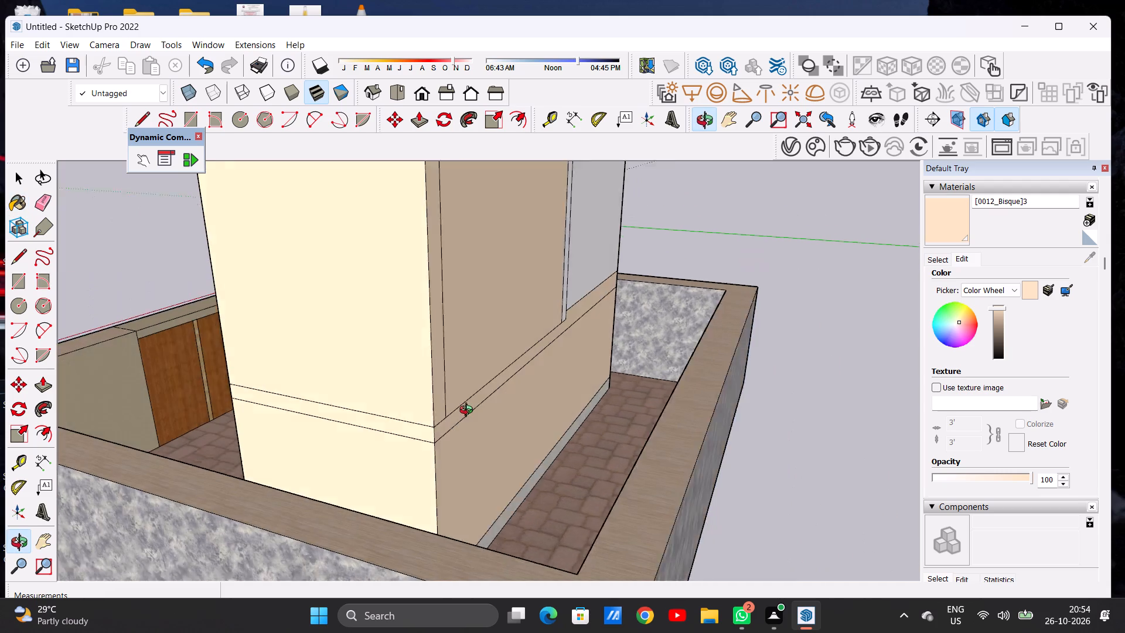
middle_click_drag(469, 411, 412, 430)
scroll(412, 428, "down", 13)
scroll(486, 379, "down", 1)
scroll(486, 379, "up", 16)
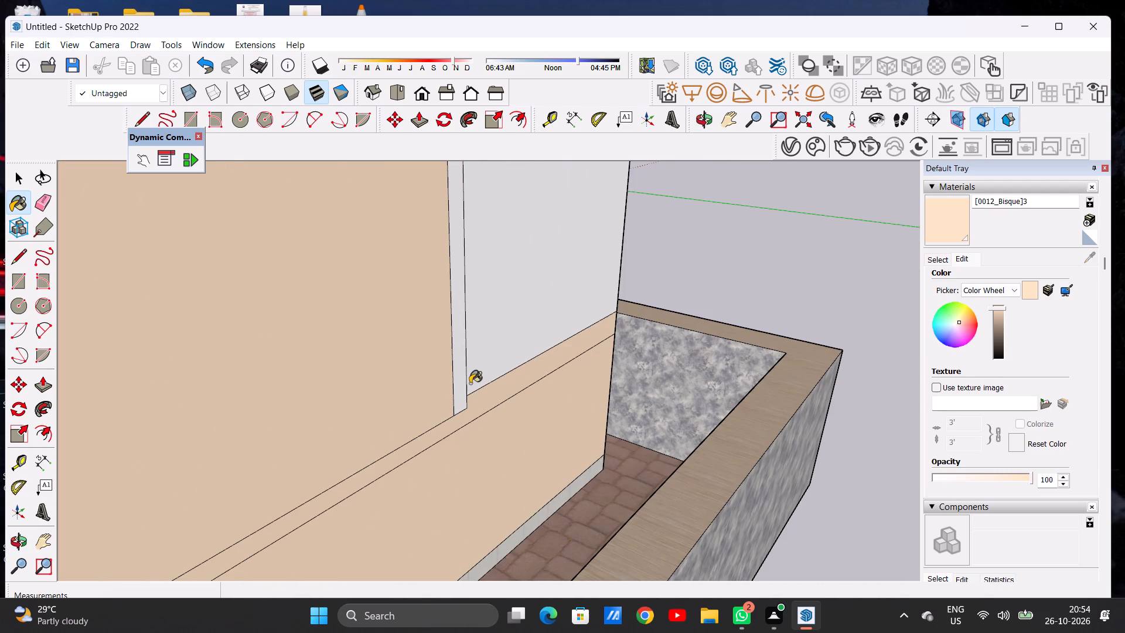
left_click(456, 387)
left_click(489, 367)
scroll(453, 404, "down", 11)
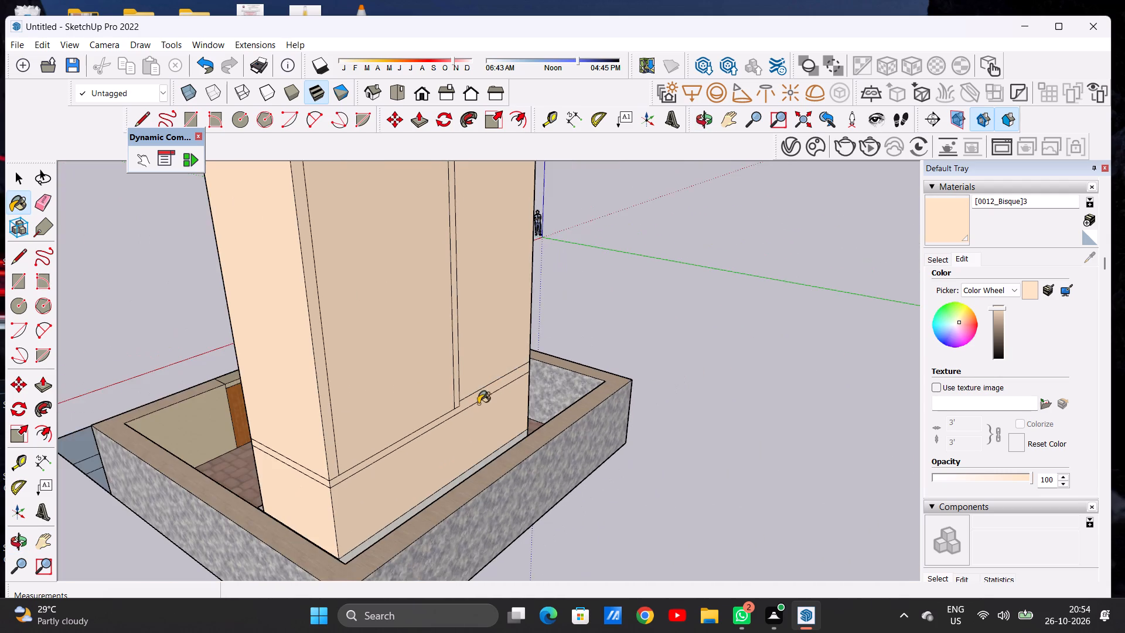
Paint the side wall nearest the tall wood panel, including its base and narrow band, with the Bisque colour.
middle_click_drag(493, 387, 281, 398)
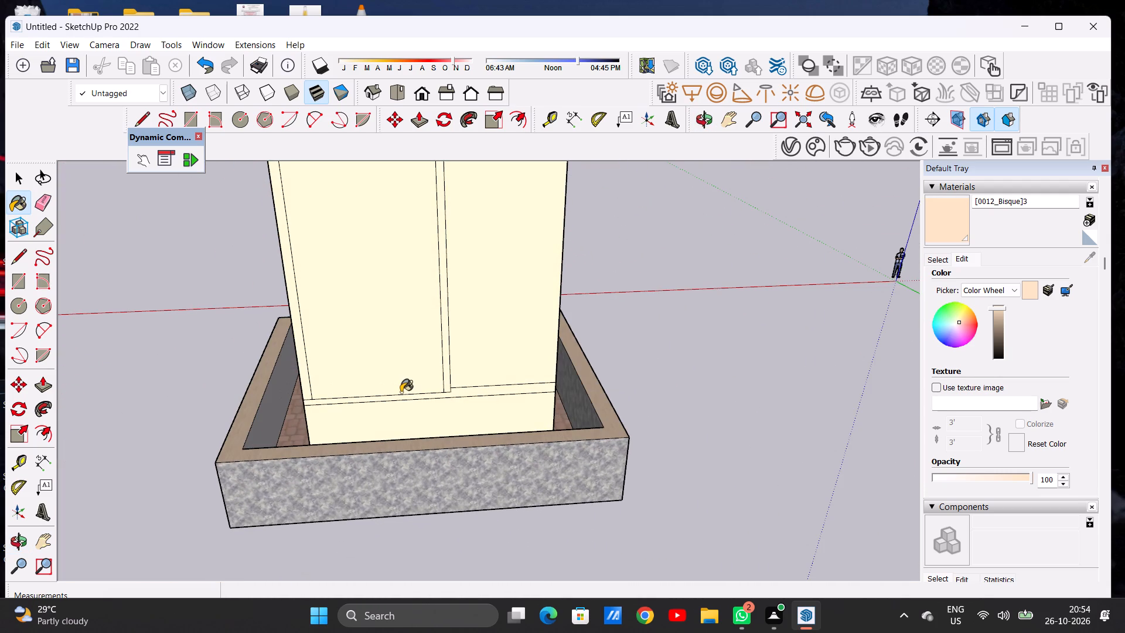
scroll(386, 394, "down", 5)
middle_click_drag(453, 386, 310, 367)
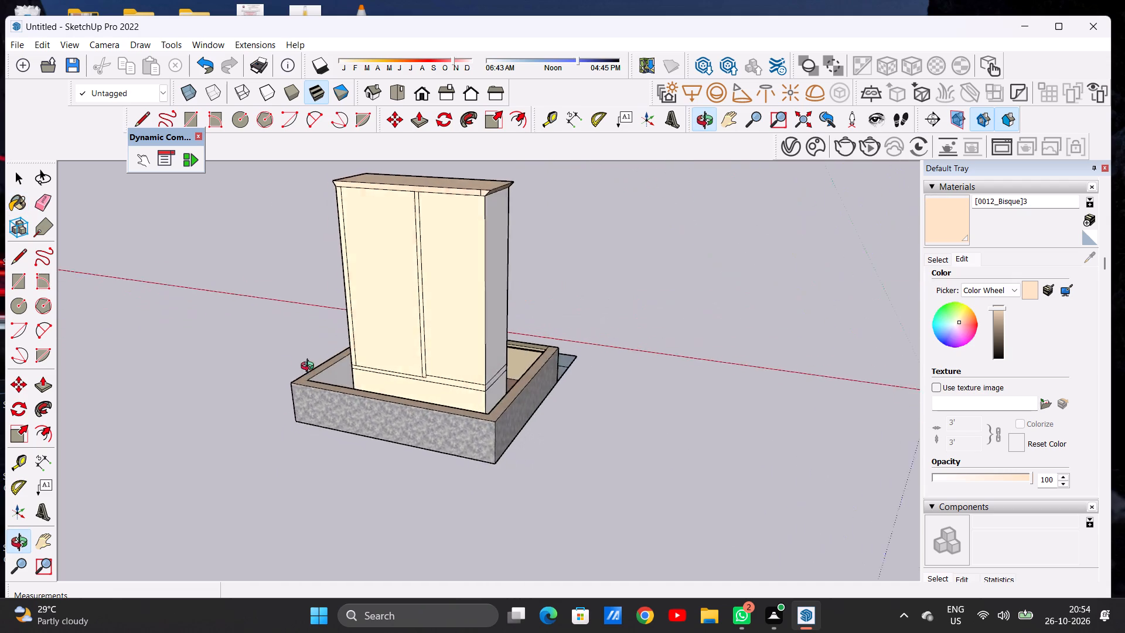
middle_click_drag(310, 367, 221, 381)
scroll(482, 396, "up", 5)
middle_click_drag(484, 387, 483, 413)
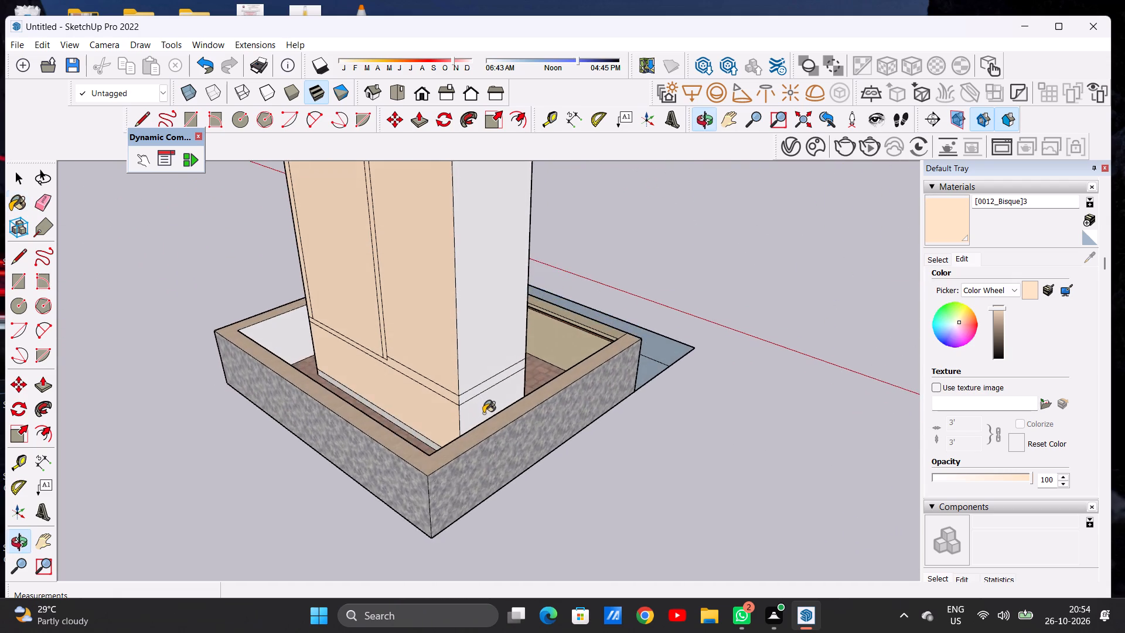
scroll(480, 408, "up", 6)
left_click(471, 411)
scroll(455, 387, "up", 7)
left_click(455, 387)
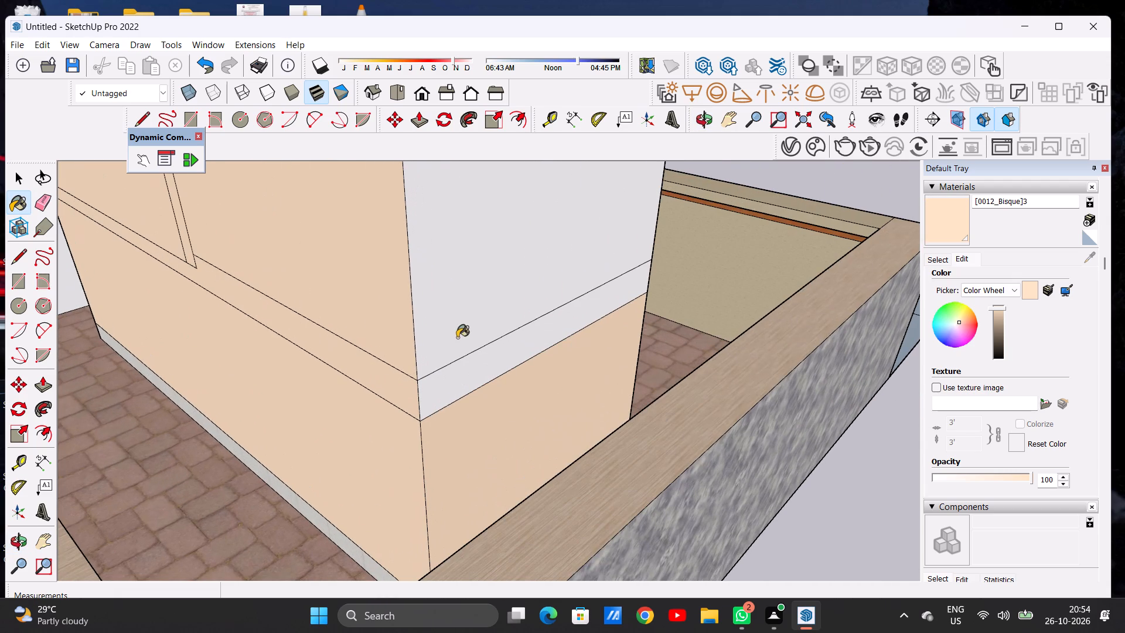
left_click(456, 337)
Paint the unpainted inner face of the enclosure side wall, beside the marble front wall, with the Stone Vein Gray material.
scroll(448, 404, "down", 20)
scroll(448, 404, "down", 9)
middle_click_drag(479, 378, 462, 377)
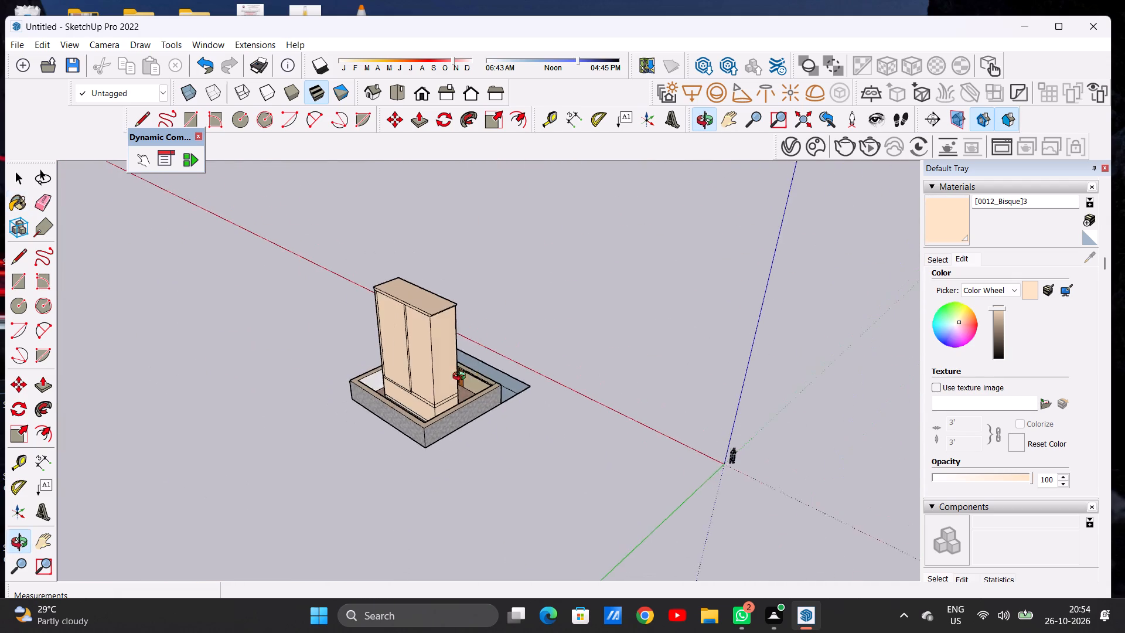
middle_click_drag(462, 377, 279, 380)
scroll(438, 366, "up", 6)
middle_click_drag(507, 358, 265, 363)
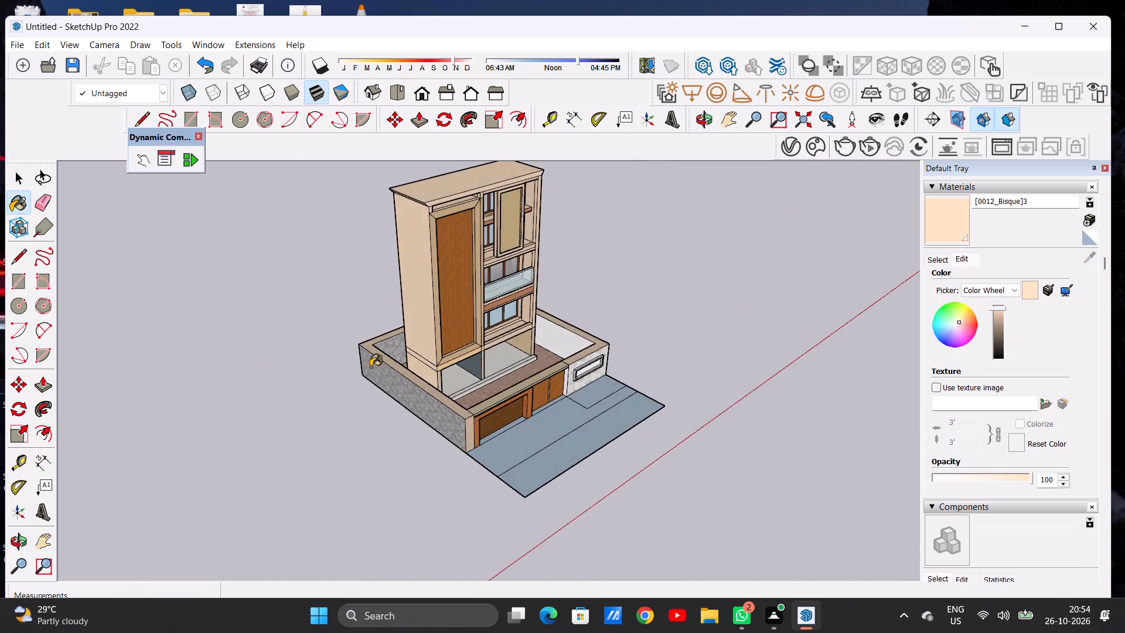
scroll(524, 356, "up", 7)
middle_click_drag(490, 348, 331, 374)
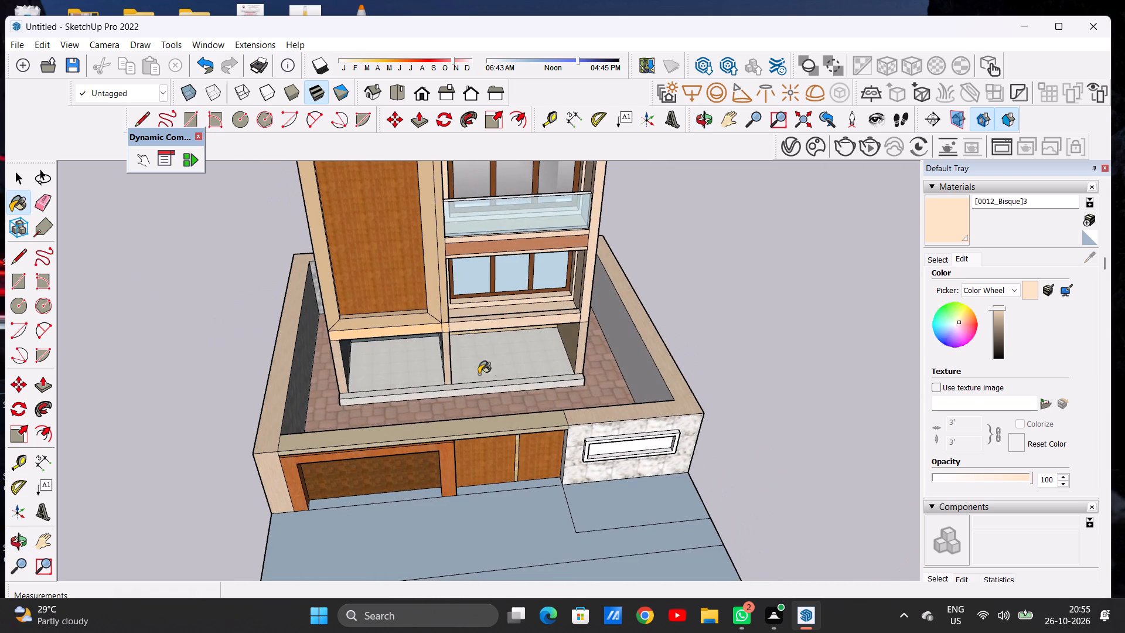
middle_click_drag(526, 373, 636, 324)
scroll(633, 339, "up", 16)
middle_click_drag(606, 356, 357, 352)
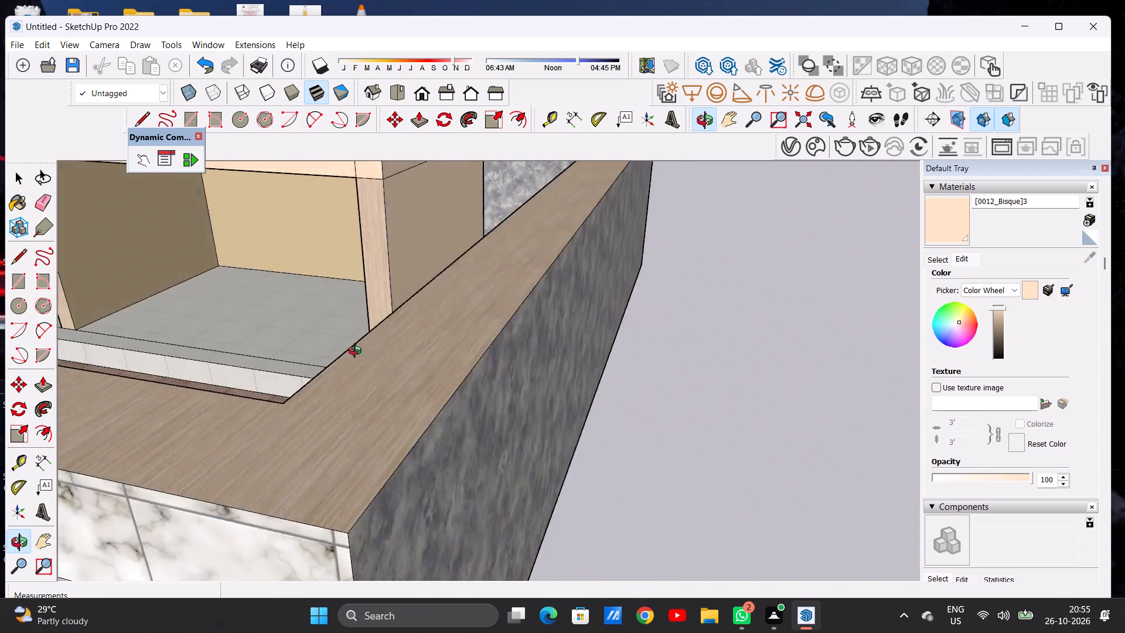
middle_click_drag(357, 352, 649, 341)
scroll(528, 366, "down", 11)
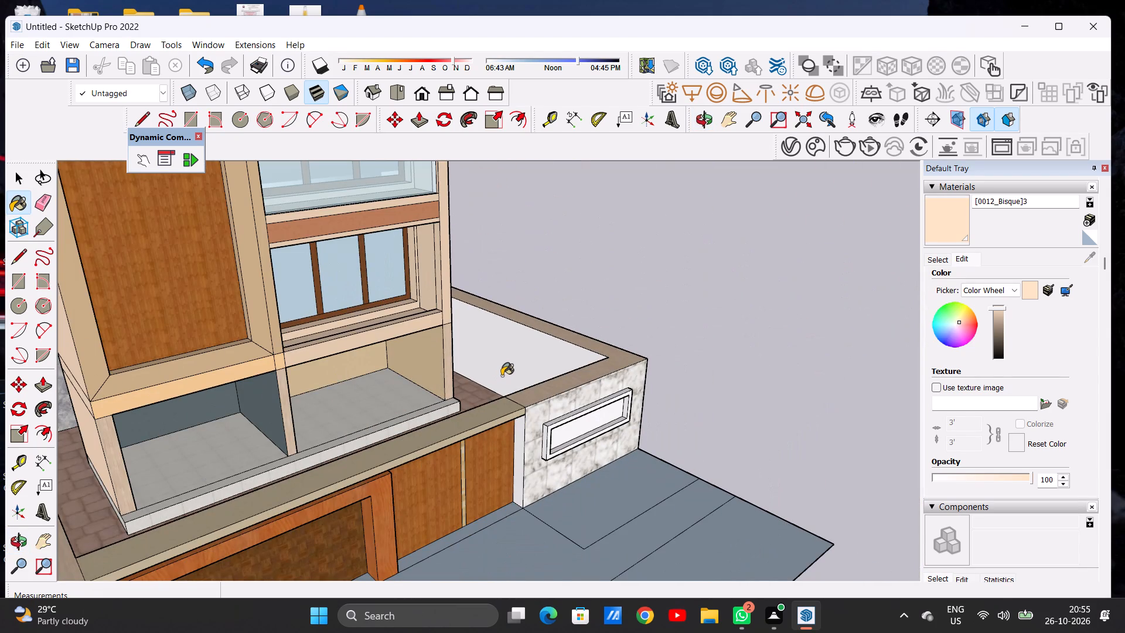
left_click(936, 261)
left_click(991, 273)
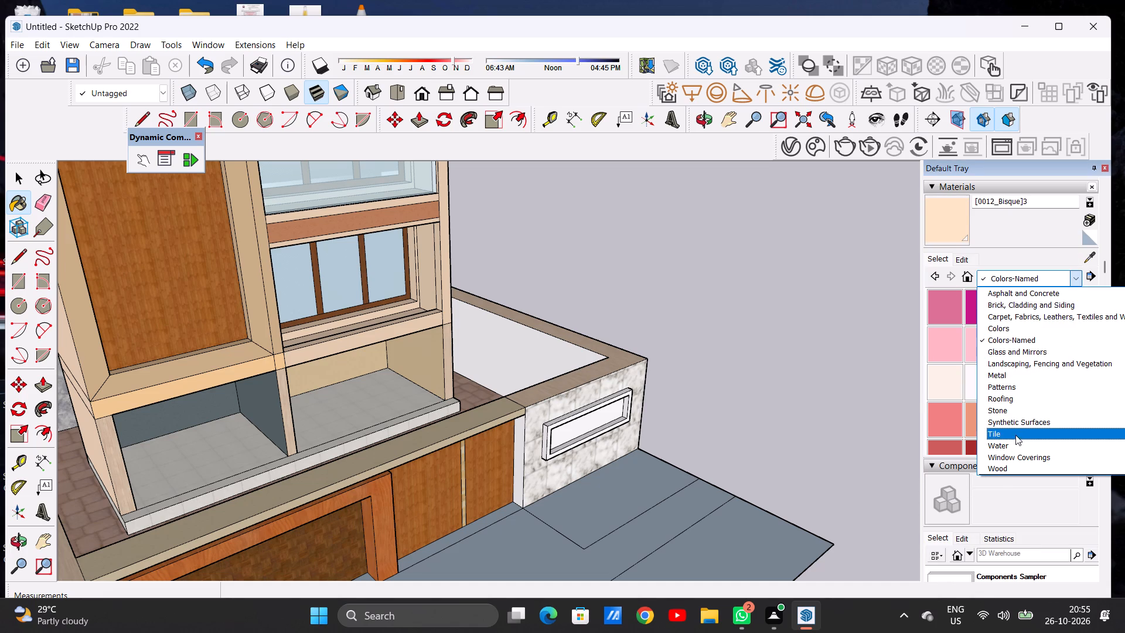
left_click(1025, 414)
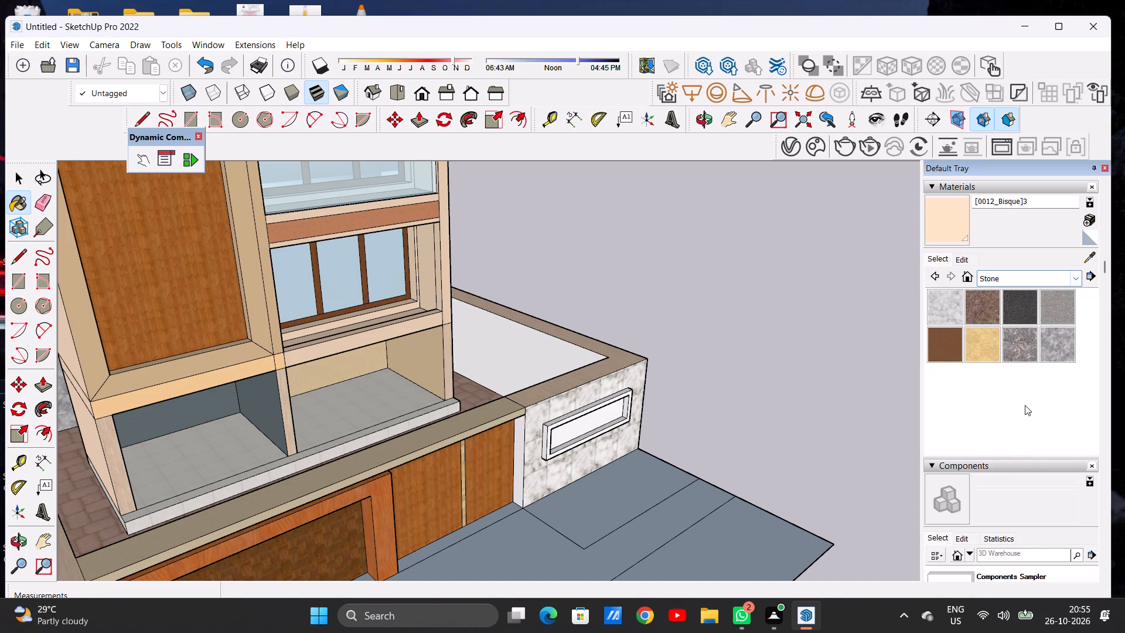
left_click(1051, 347)
scroll(566, 335, "up", 6)
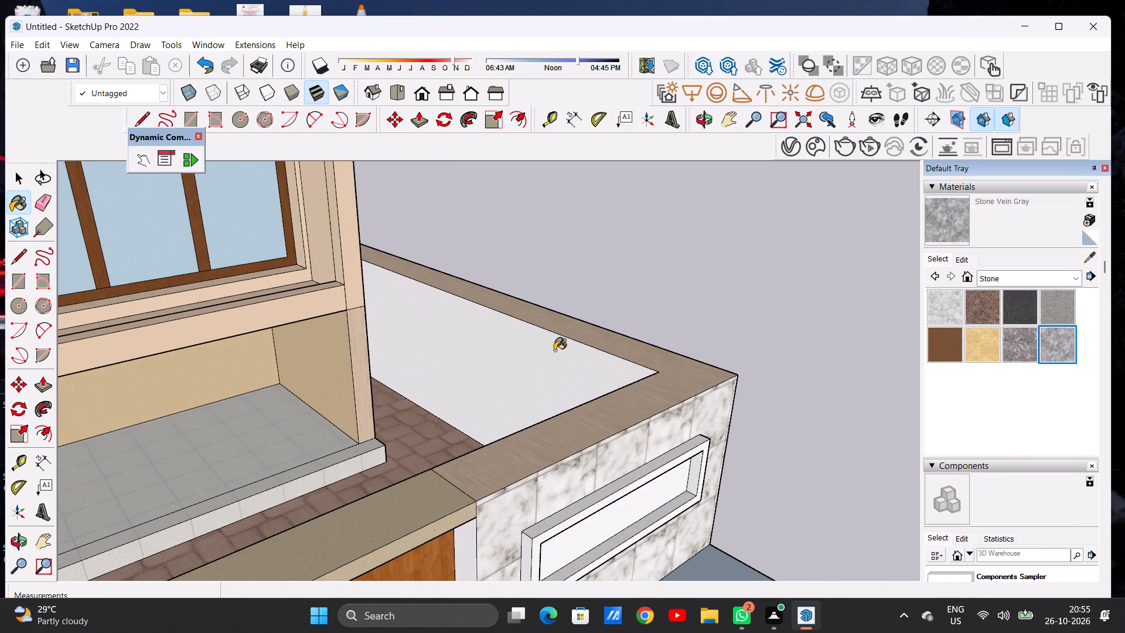
left_click(554, 350)
Examine the building and its enclosure walls from the front, both sides and rear for surfaces still lacking a material.
scroll(560, 386, "down", 12)
middle_click_drag(602, 408, 329, 373)
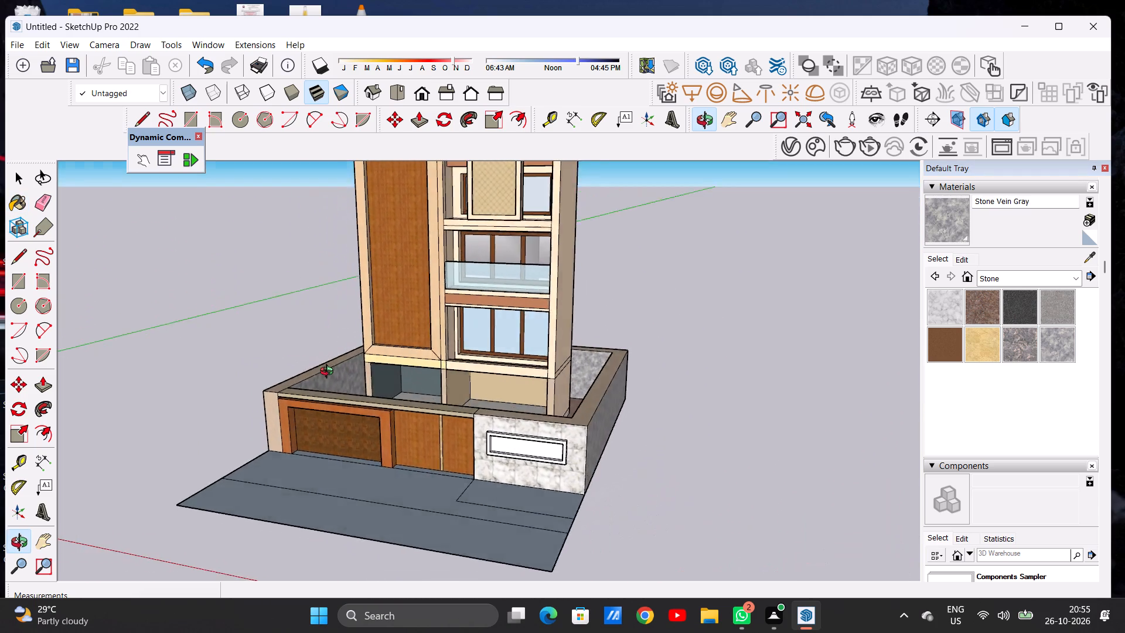
middle_click_drag(329, 373, 421, 391)
scroll(443, 434, "down", 7)
middle_click_drag(461, 449, 459, 423)
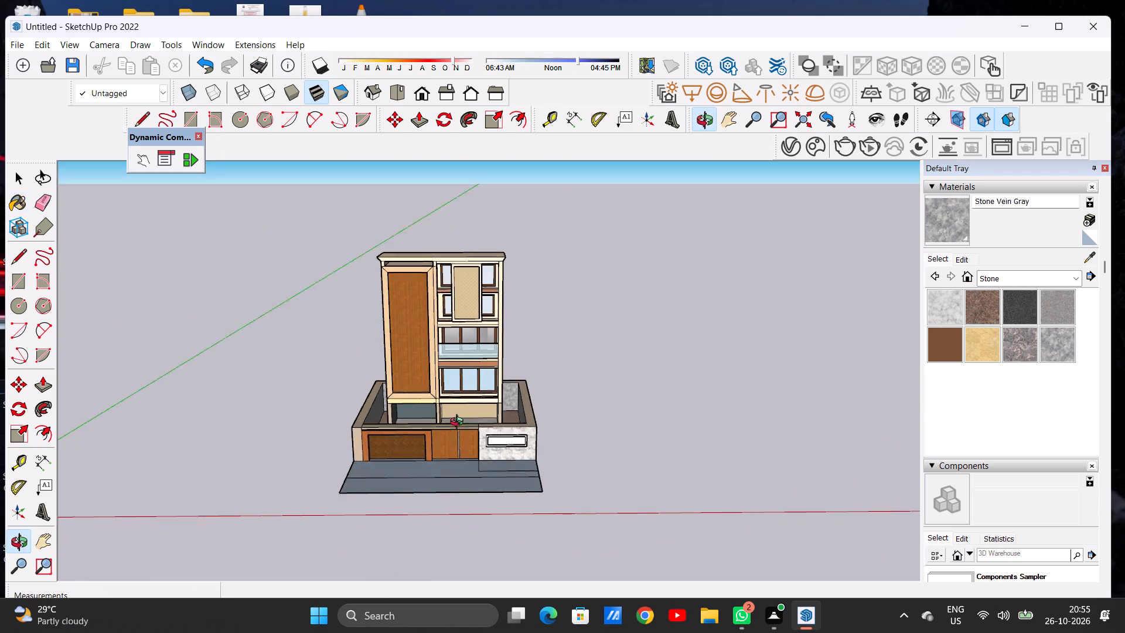
middle_click_drag(459, 423, 466, 390)
scroll(486, 353, "up", 1)
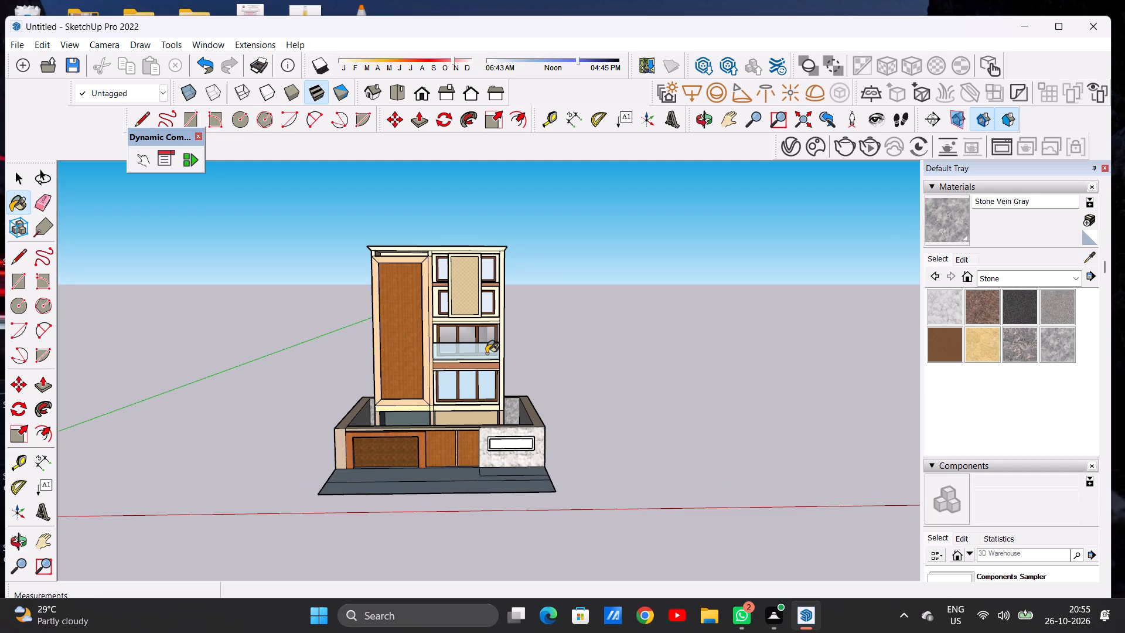
scroll(486, 353, "up", 1)
scroll(486, 353, "down", 5)
middle_click_drag(489, 353, 306, 383)
scroll(459, 354, "up", 8)
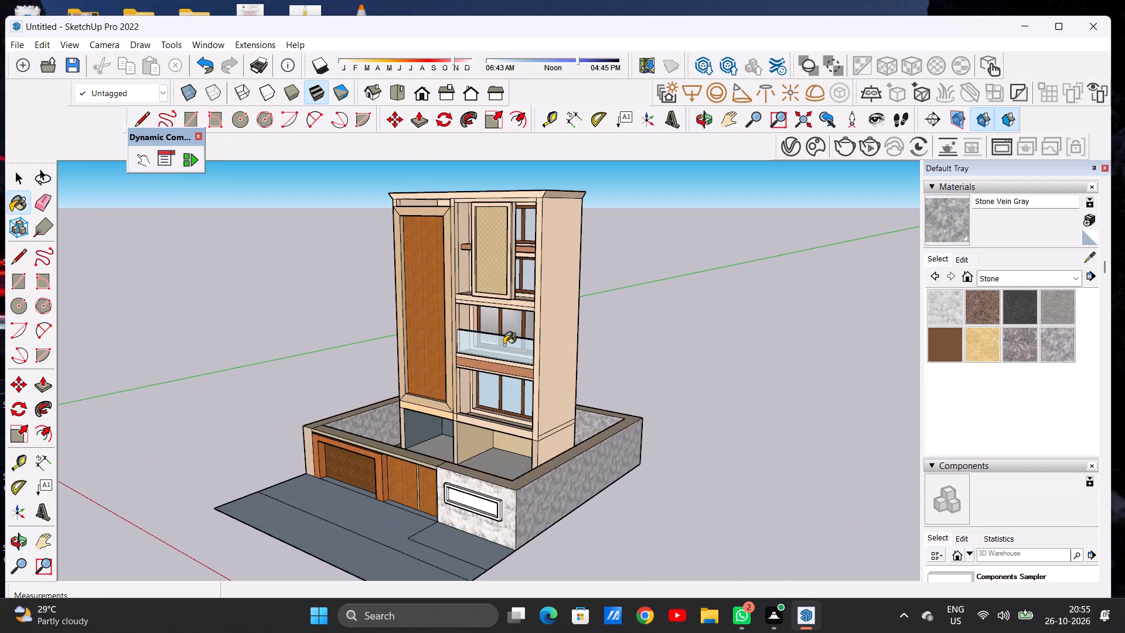
middle_click_drag(502, 345, 301, 372)
middle_click_drag(470, 373, 264, 387)
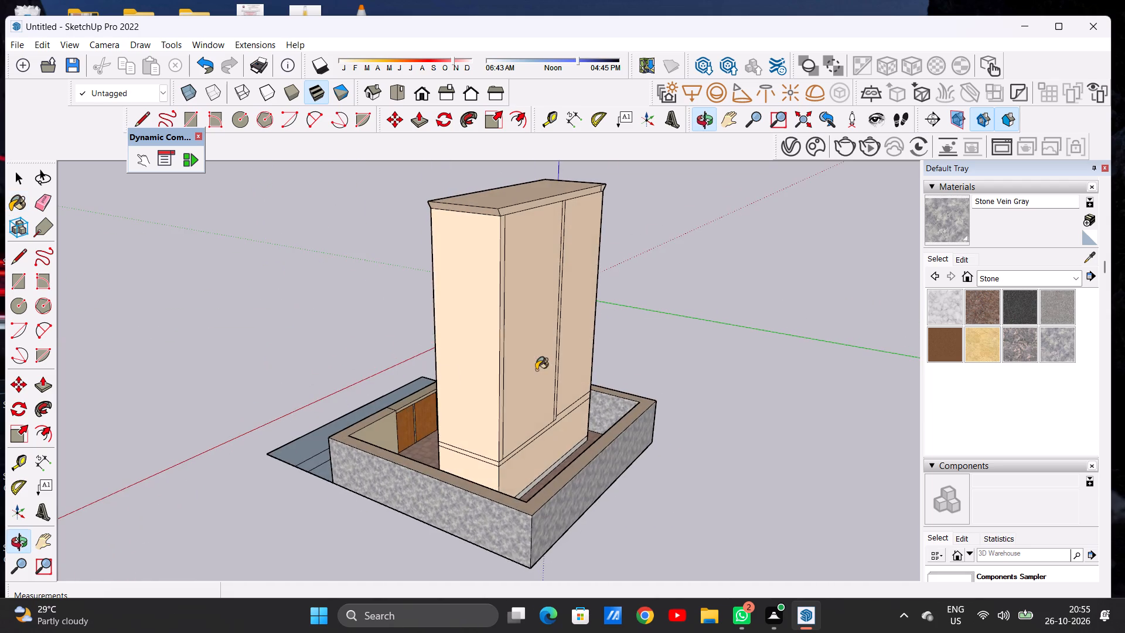
middle_click_drag(534, 370, 307, 395)
middle_click_drag(394, 356, 239, 380)
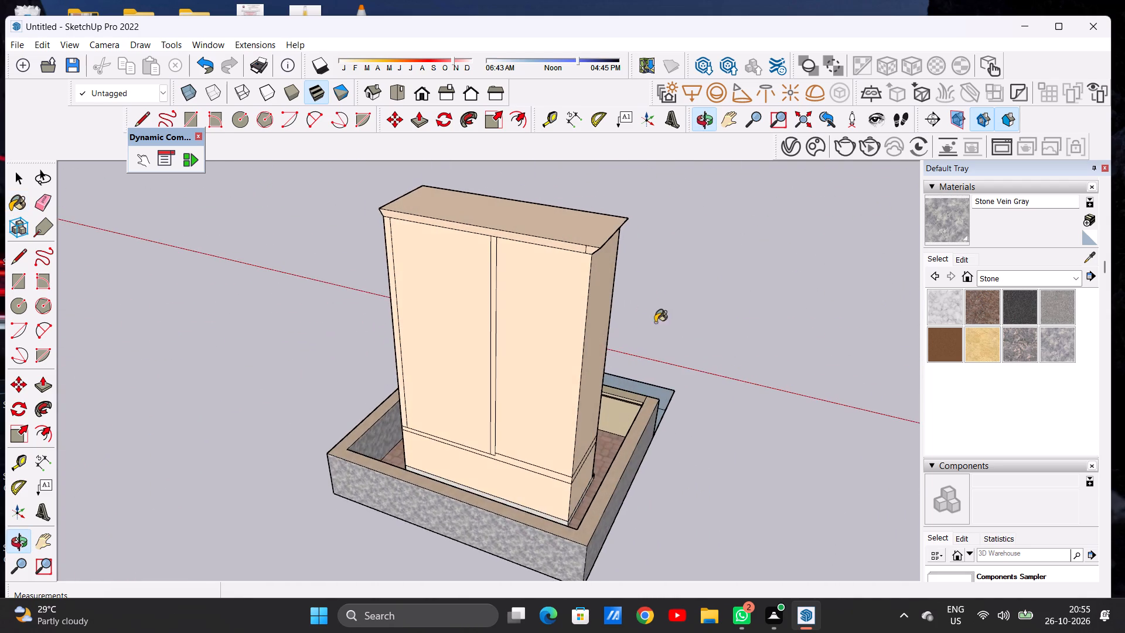
middle_click_drag(632, 322, 352, 355)
middle_click_drag(583, 350, 274, 359)
middle_click_drag(473, 362, 451, 347)
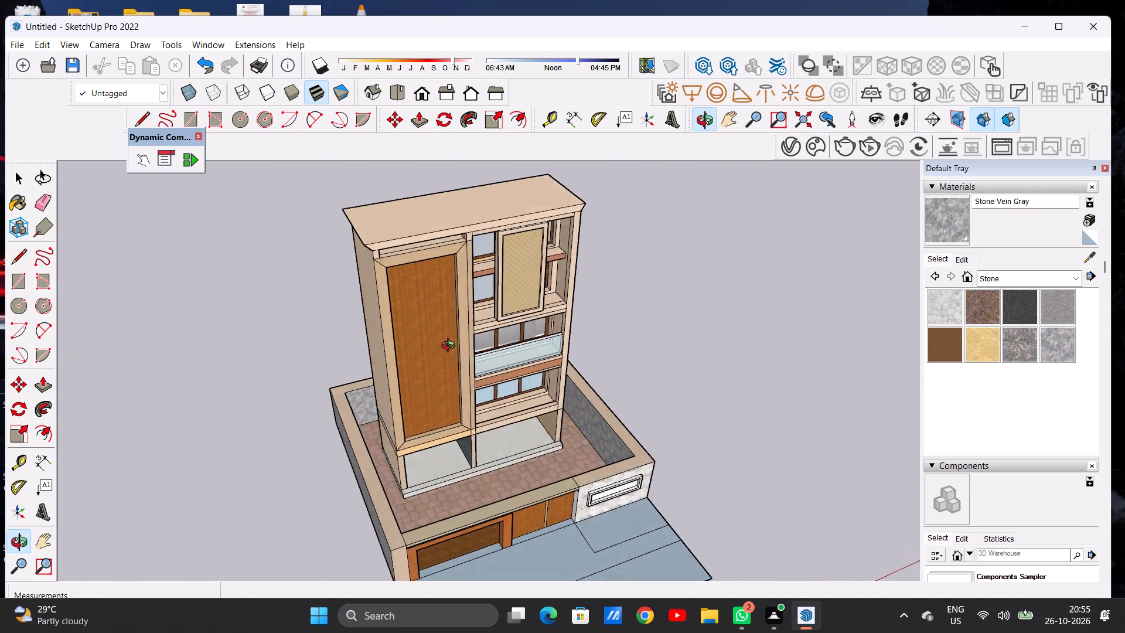
middle_click_drag(451, 347, 388, 328)
scroll(414, 325, "down", 4)
scroll(434, 316, "up", 1)
scroll(438, 313, "down", 3)
middle_click_drag(473, 331, 460, 277)
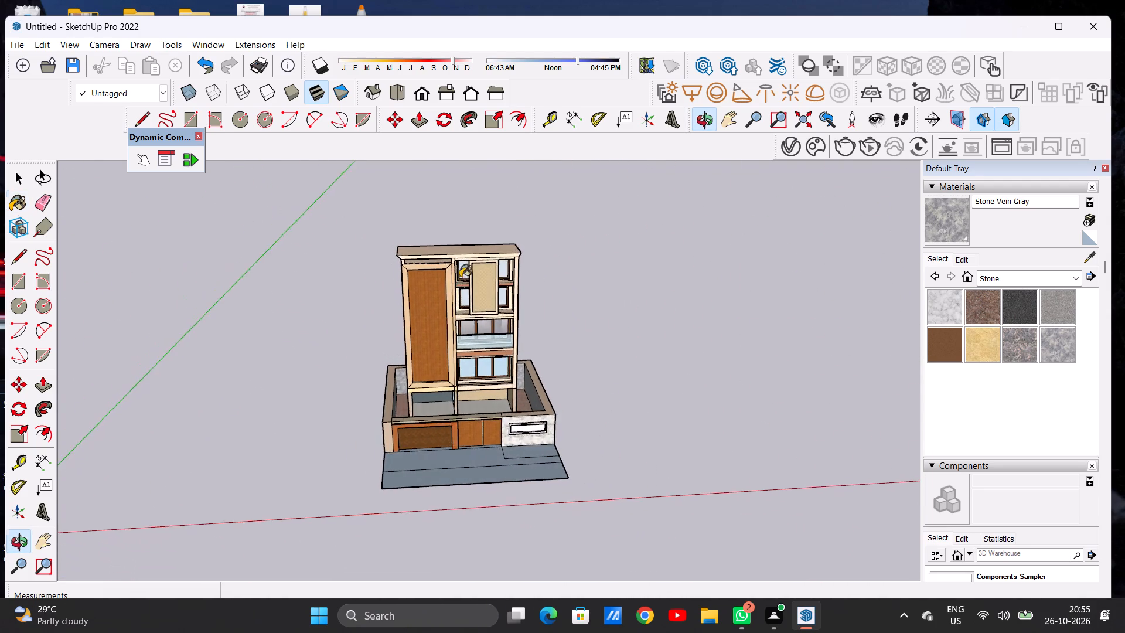
scroll(473, 313, "up", 5)
key("space")
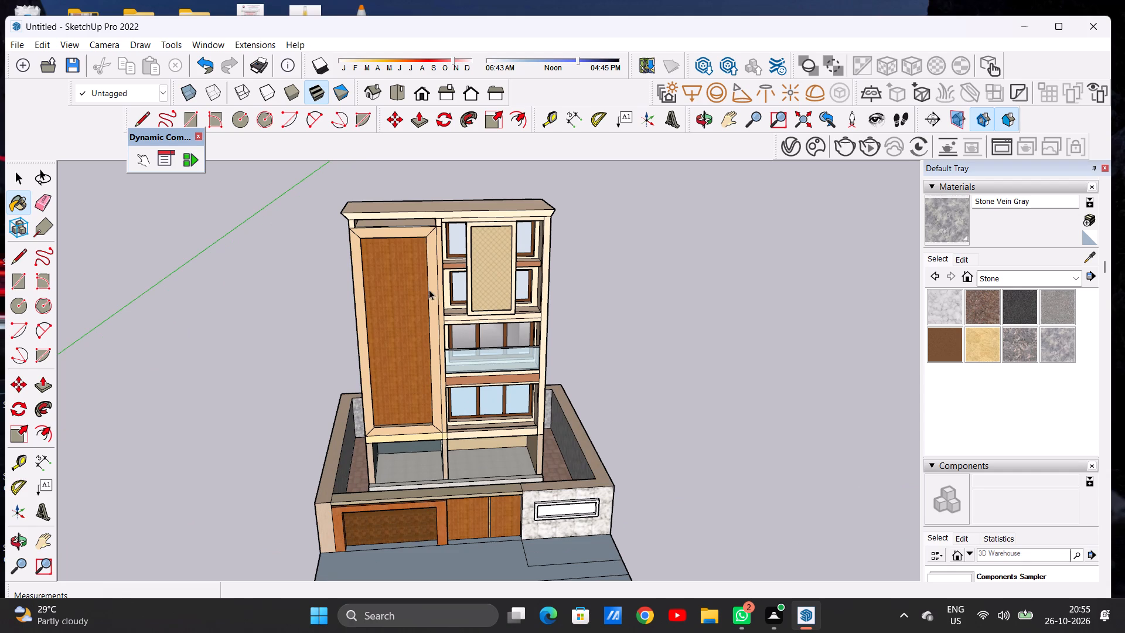
Examine the front facade, ground-floor openings and front boundary wall from near and far.
scroll(452, 288, "down", 7)
scroll(499, 336, "up", 7)
middle_click_drag(487, 352, 454, 331)
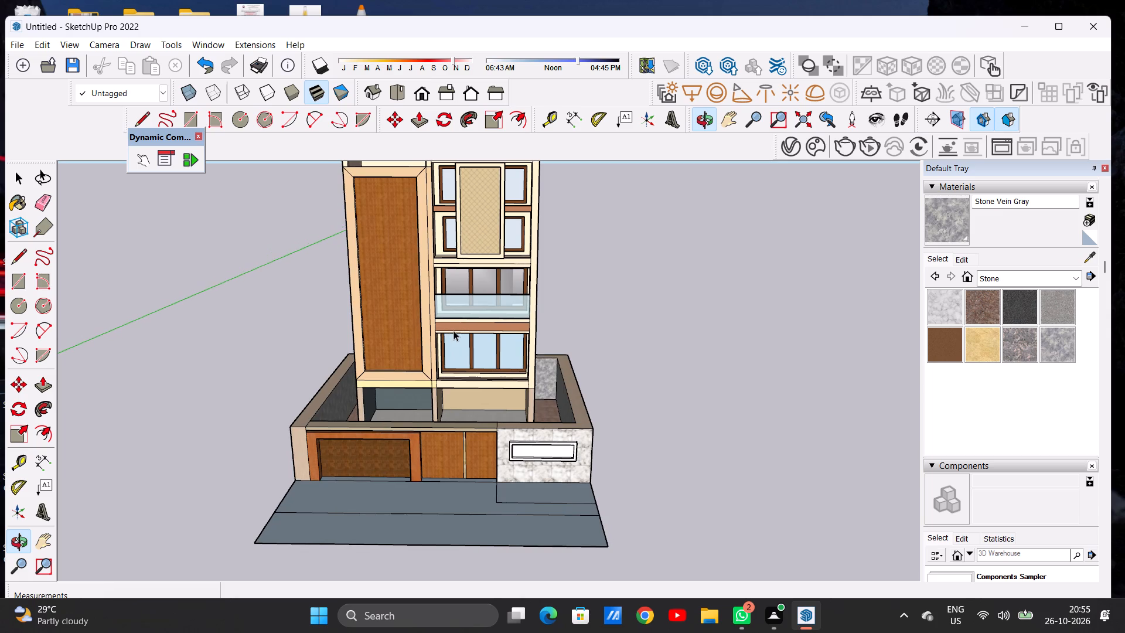
scroll(513, 329, "down", 4)
scroll(503, 366, "up", 5)
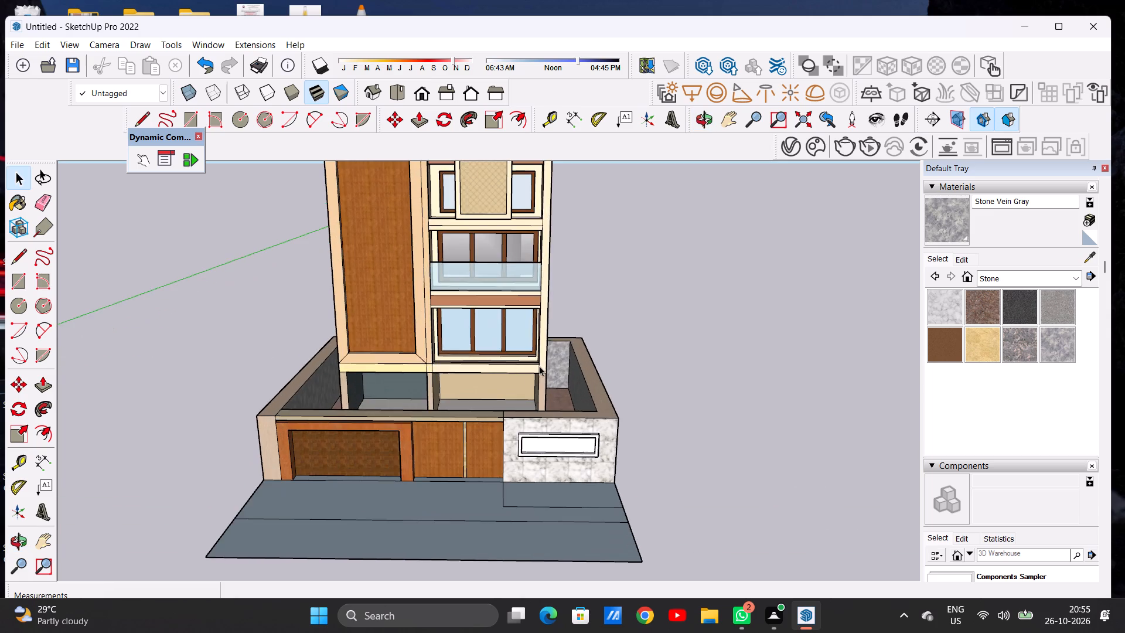
middle_click_drag(538, 365, 417, 360)
scroll(536, 363, "up", 1)
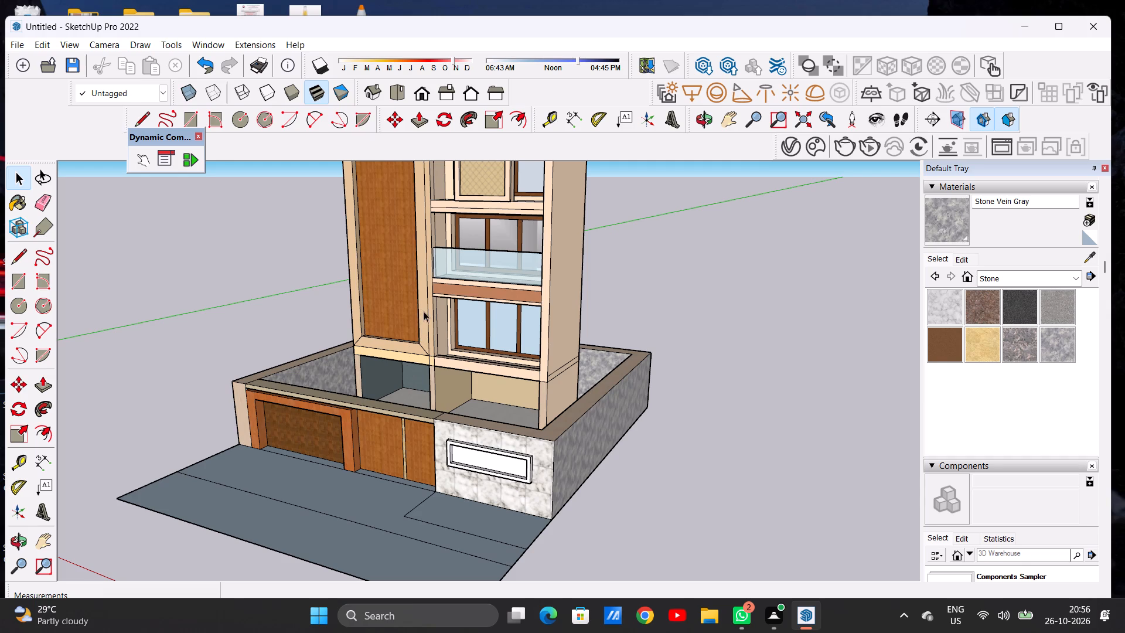
scroll(452, 303, "down", 7)
middle_click_drag(436, 340, 495, 335)
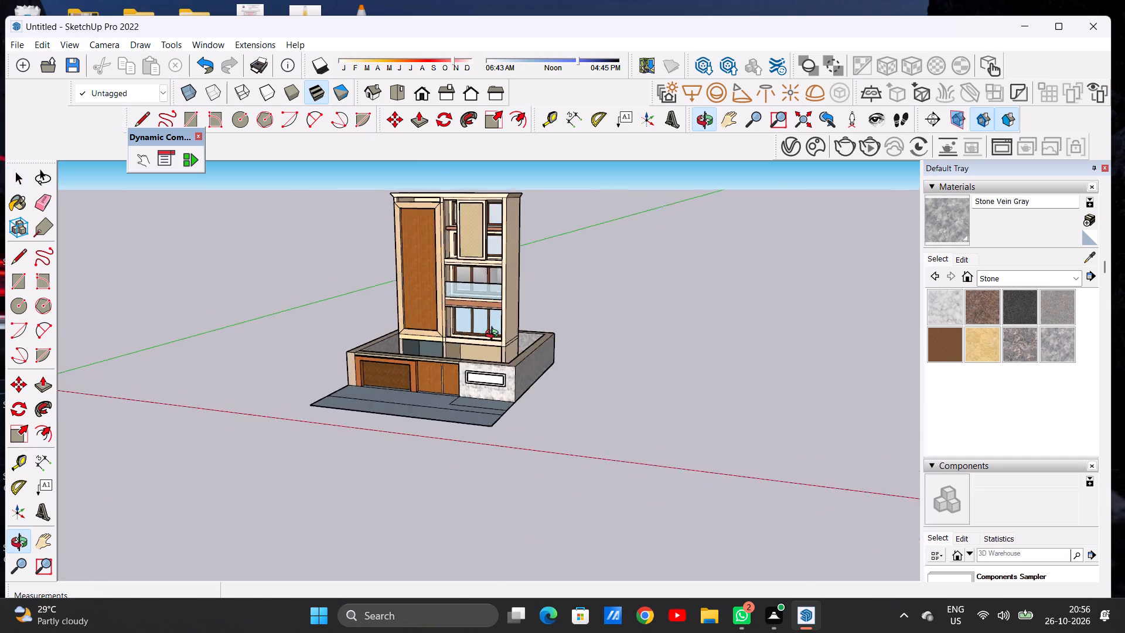
middle_click_drag(495, 335, 555, 336)
scroll(509, 336, "up", 19)
middle_click_drag(362, 410, 298, 341)
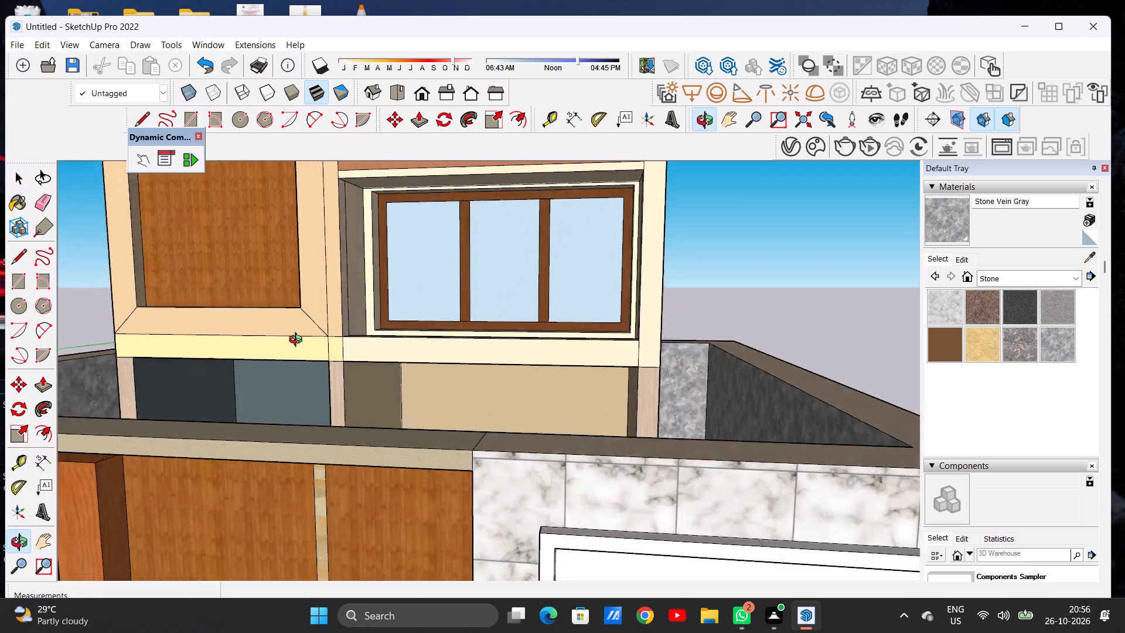
middle_click_drag(298, 341, 399, 427)
scroll(417, 420, "down", 13)
middle_click_drag(523, 367, 456, 358)
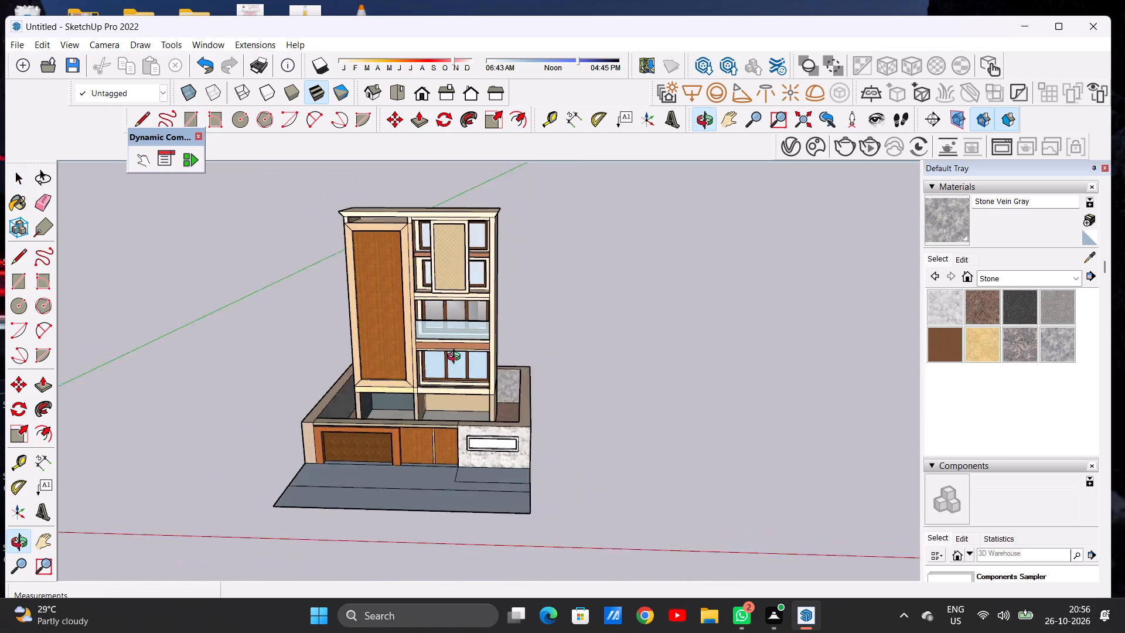
Examine the rear and side walls again, and the front facade's windows, glass railing and cornice.
middle_click_drag(456, 358, 199, 360)
middle_click_drag(542, 342, 222, 358)
middle_click_drag(502, 334, 222, 362)
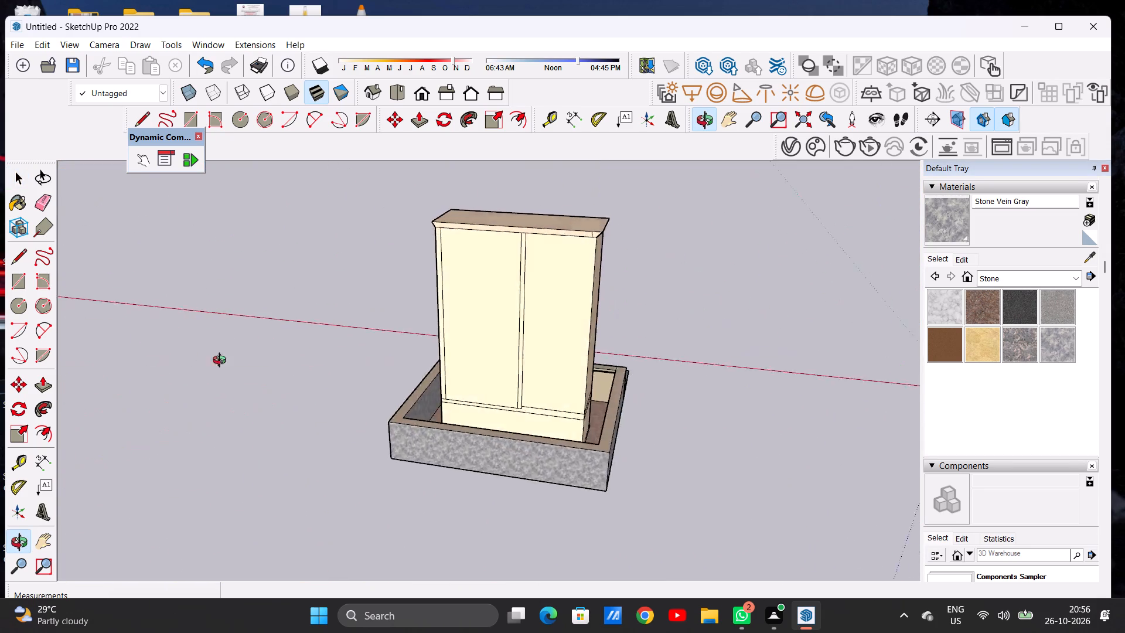
middle_click_drag(222, 362, 555, 335)
middle_click_drag(407, 349, 646, 354)
middle_click_drag(487, 374, 738, 351)
middle_click_drag(529, 367, 596, 356)
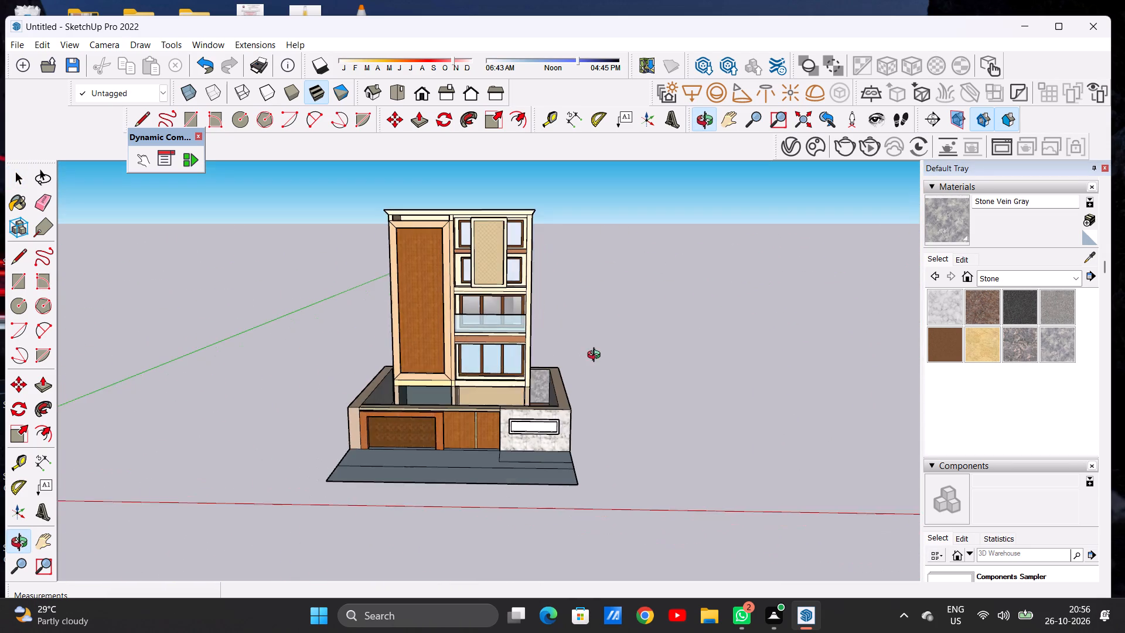
middle_click_drag(596, 356, 596, 356)
scroll(476, 355, "down", 3)
scroll(476, 355, "up", 1)
scroll(476, 355, "down", 2)
scroll(484, 303, "up", 15)
middle_click_drag(510, 308, 266, 332)
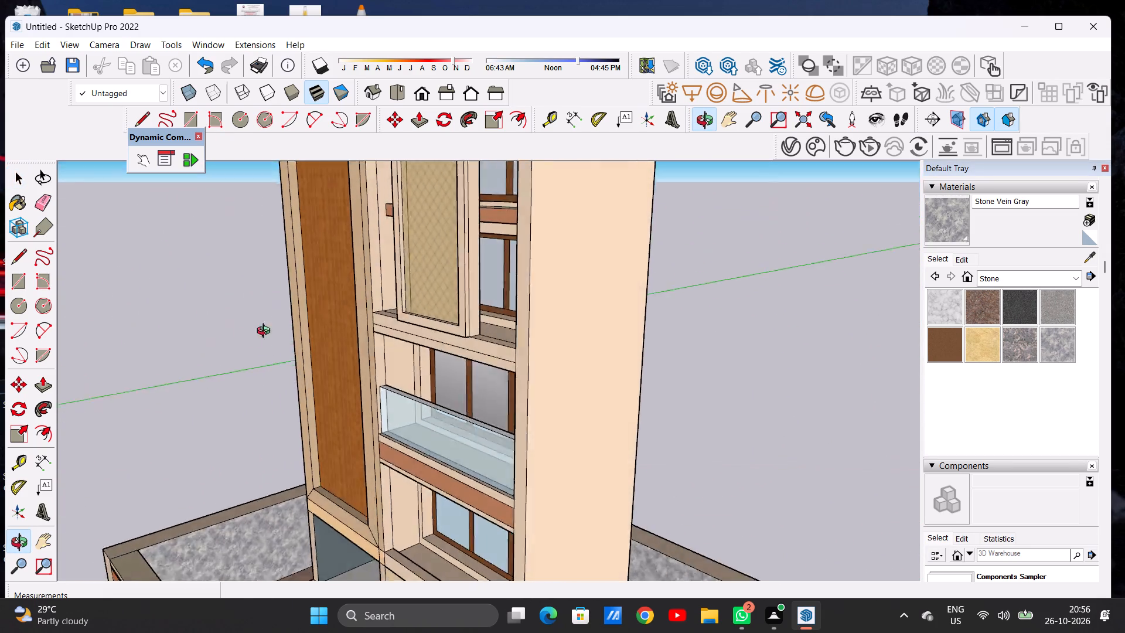
middle_click_drag(266, 332, 464, 364)
scroll(554, 331, "down", 10)
middle_click_drag(449, 408, 504, 373)
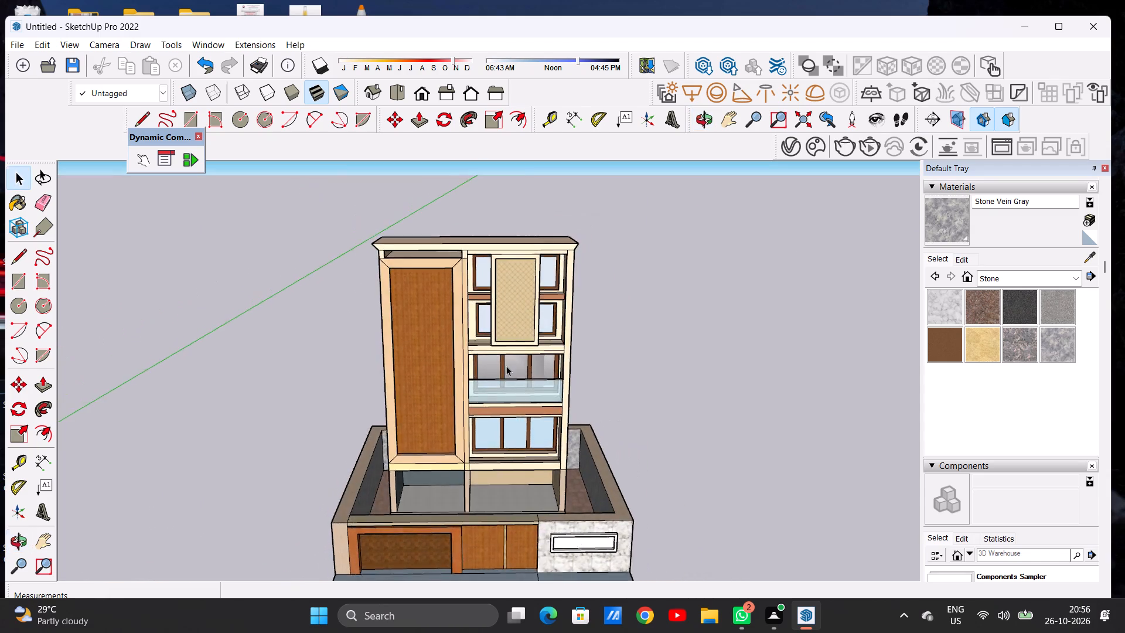
scroll(507, 351, "up", 5)
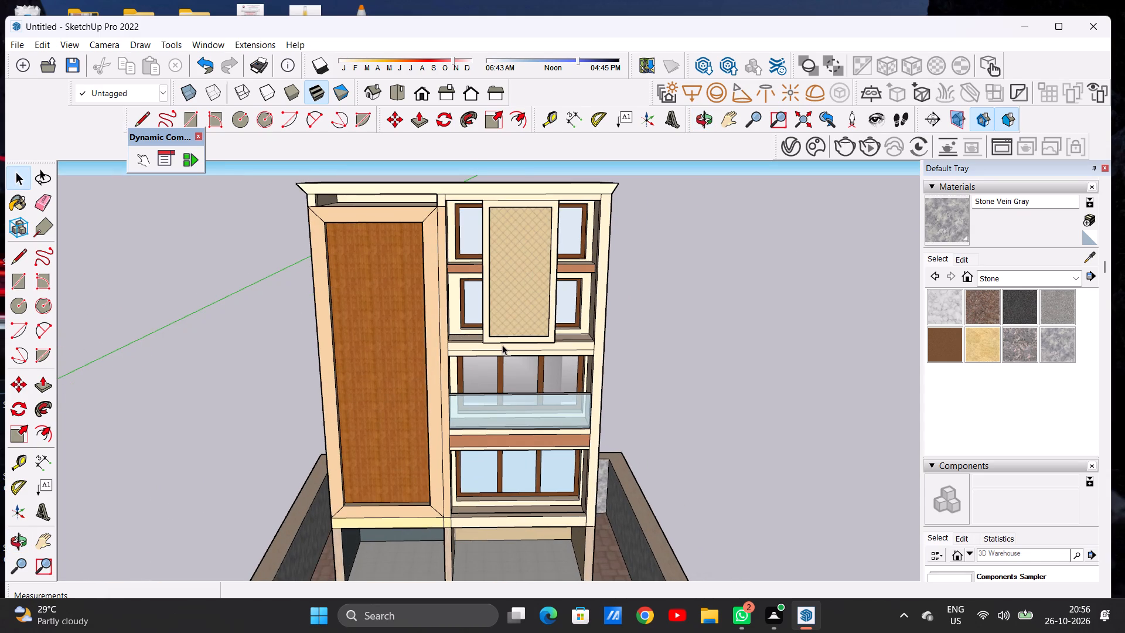
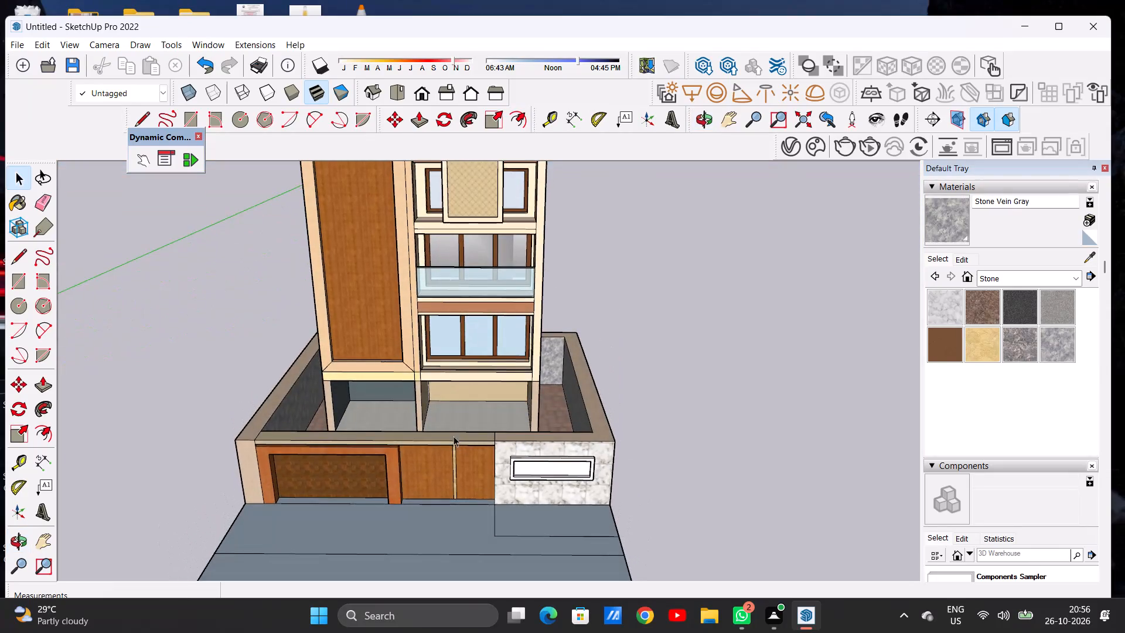
Examine the building's front elevation, compound wall, gates and the unpainted ground in front of them.
scroll(454, 421, "down", 9)
scroll(441, 393, "up", 8)
middle_click_drag(434, 401, 428, 443)
scroll(428, 443, "up", 1)
scroll(448, 299, "down", 8)
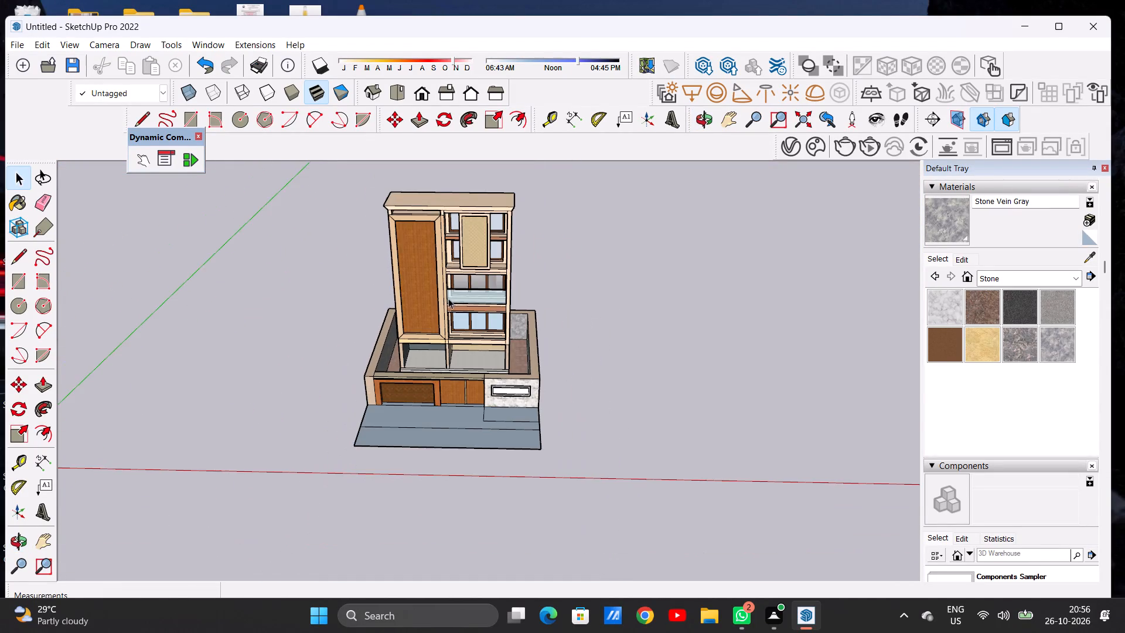
middle_click_drag(495, 301, 289, 303)
middle_click_drag(578, 285, 646, 300)
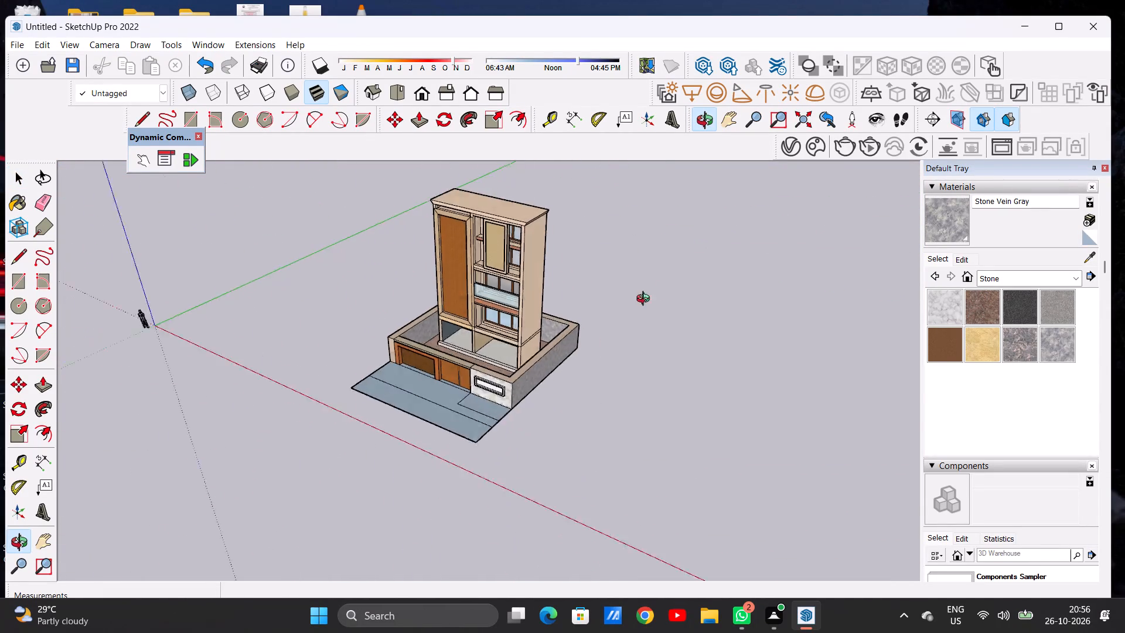
middle_click_drag(646, 300, 739, 270)
scroll(688, 282, "down", 4)
scroll(541, 356, "up", 7)
middle_click_drag(513, 316, 527, 387)
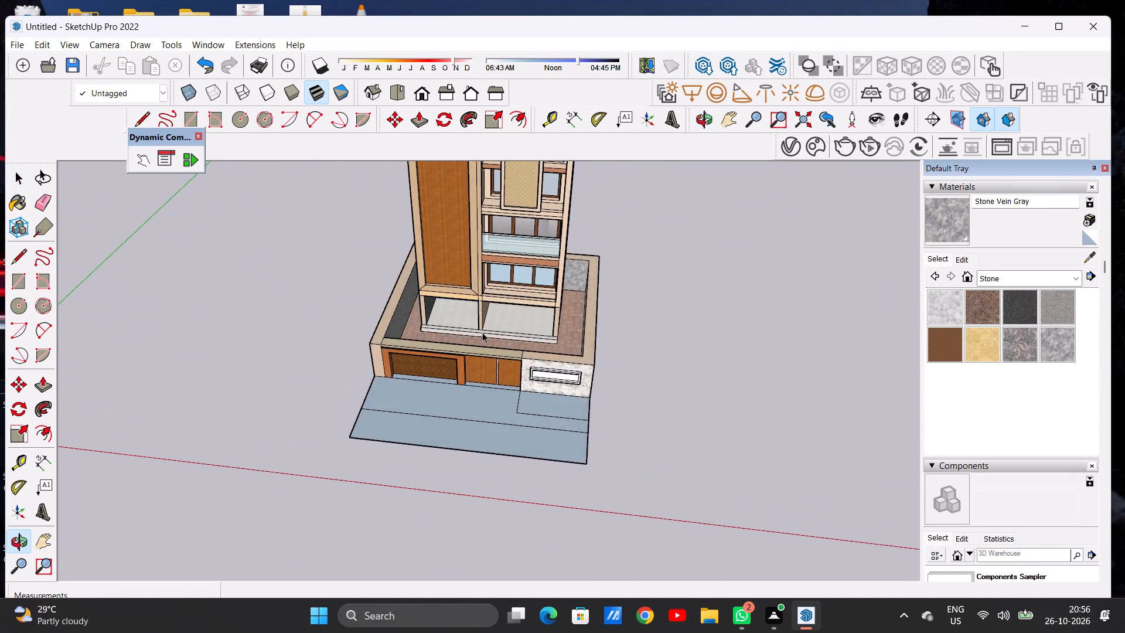
scroll(480, 328, "up", 18)
middle_click_drag(476, 362, 506, 307)
scroll(506, 307, "up", 2)
scroll(466, 329, "down", 4)
scroll(466, 339, "up", 1)
scroll(466, 339, "down", 4)
scroll(468, 344, "up", 1)
scroll(468, 344, "down", 20)
scroll(468, 344, "down", 5)
middle_click_drag(475, 372, 461, 396)
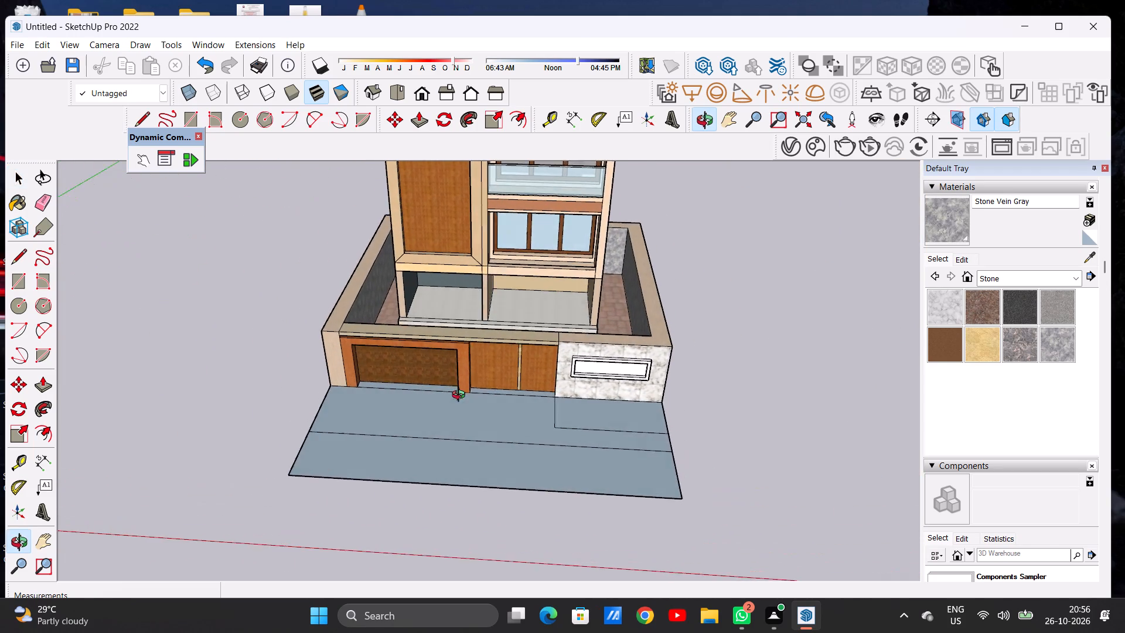
middle_click_drag(461, 396, 461, 397)
scroll(461, 397, "up", 1)
scroll(598, 408, "up", 6)
middle_click_drag(550, 396, 551, 474)
scroll(553, 435, "up", 1)
scroll(519, 380, "down", 3)
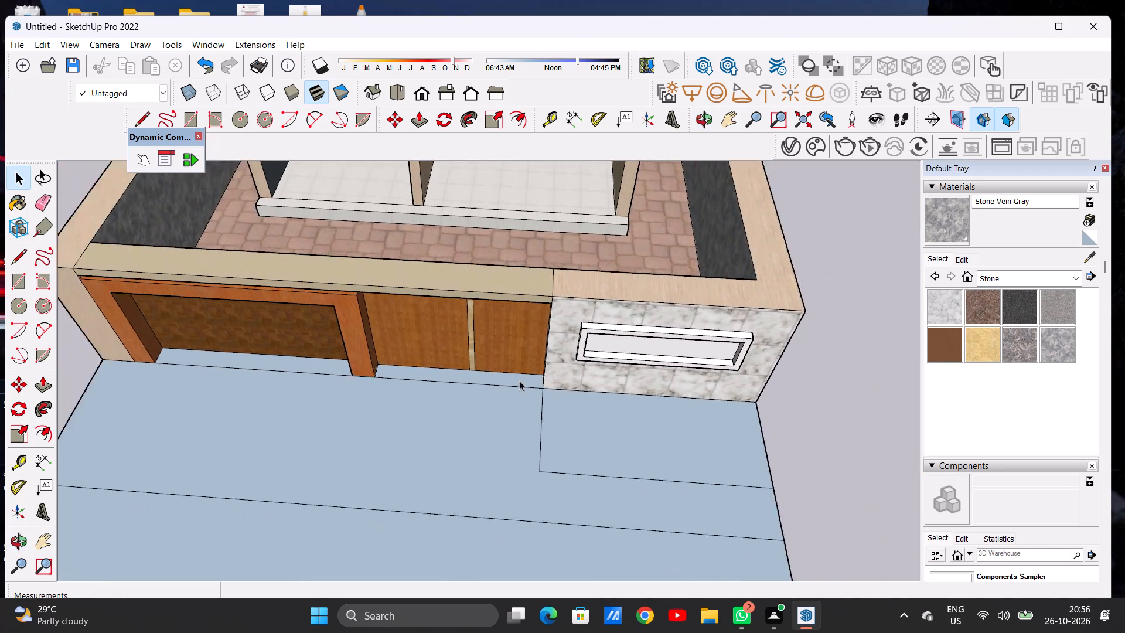
scroll(519, 380, "down", 2)
middle_click_drag(512, 387, 526, 433)
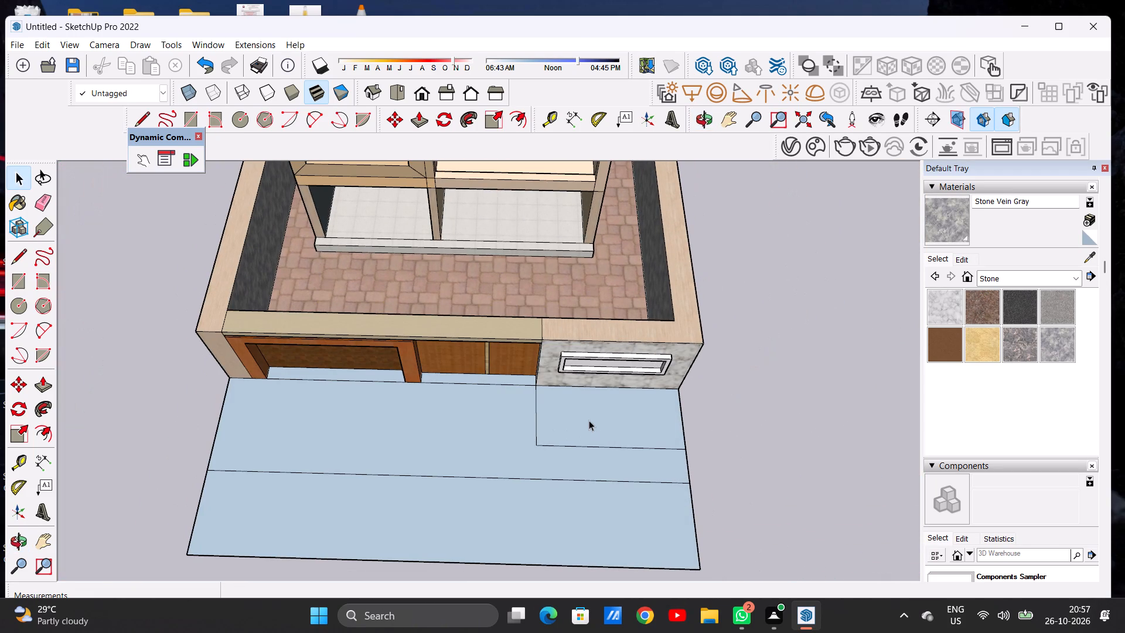
scroll(551, 391, "down", 6)
middle_click_drag(570, 406, 553, 437)
scroll(553, 437, "up", 1)
scroll(512, 389, "up", 11)
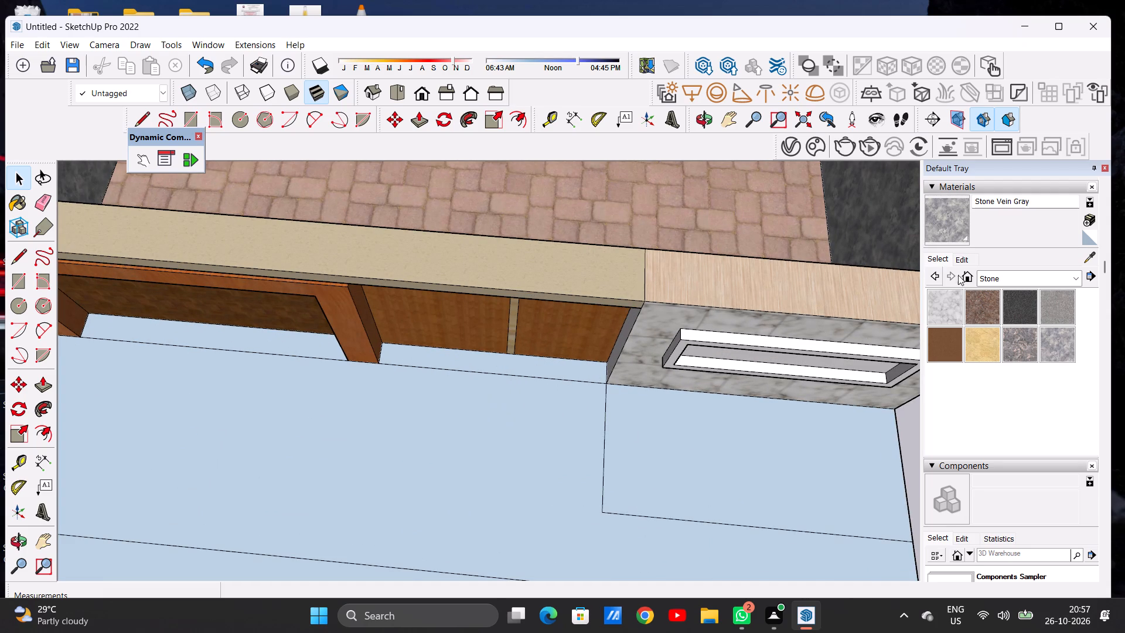
Paint the L-shaped paving area in front of the gates with Carrera Marble from the Stone materials.
left_click(982, 274)
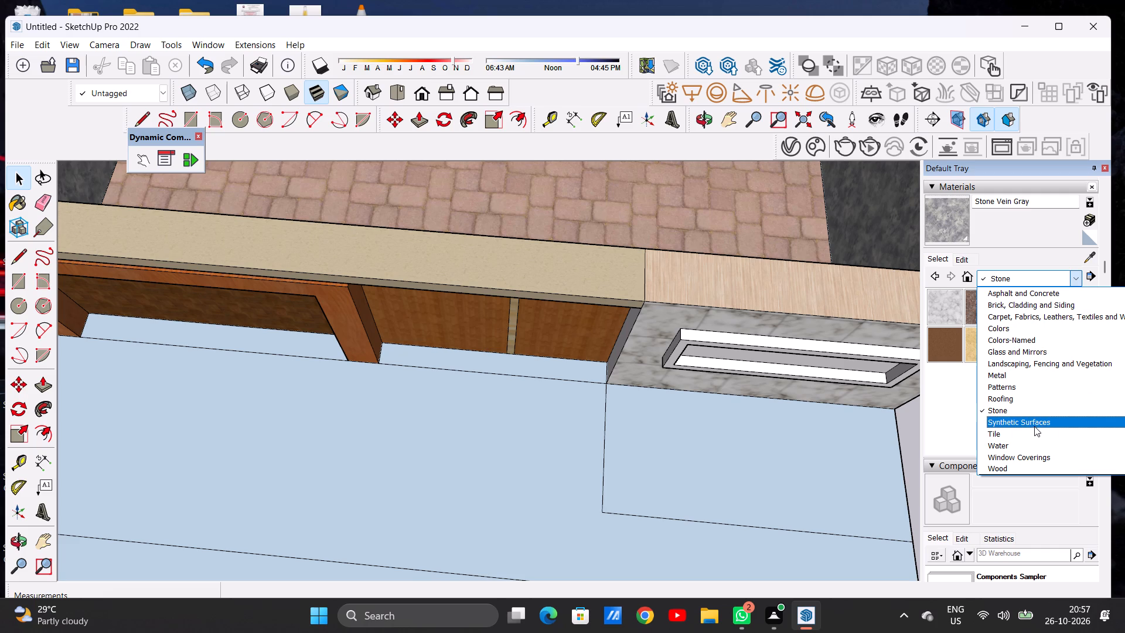
scroll(705, 438, "down", 6)
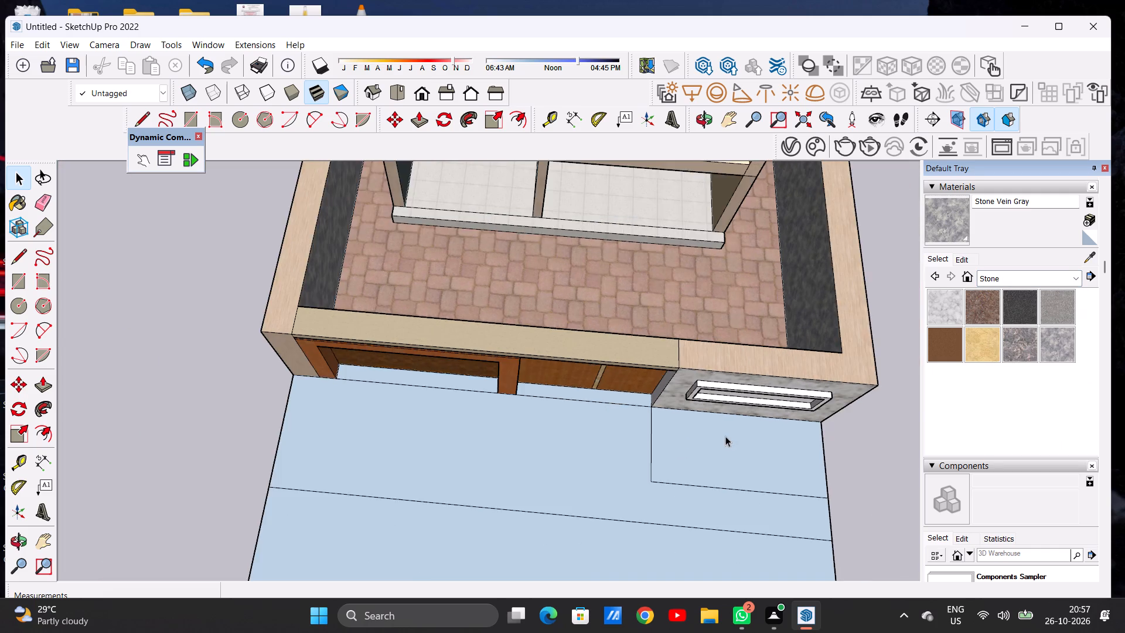
scroll(715, 436, "up", 7)
scroll(546, 413, "down", 4)
scroll(611, 380, "down", 6)
scroll(546, 379, "up", 5)
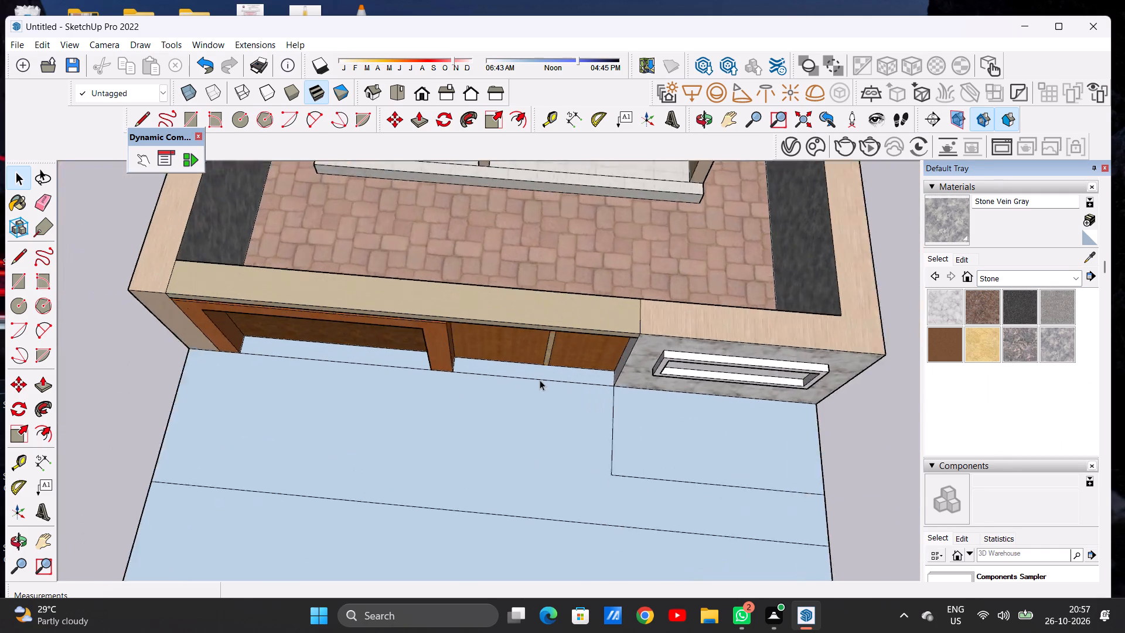
scroll(540, 380, "up", 2)
scroll(548, 377, "down", 7)
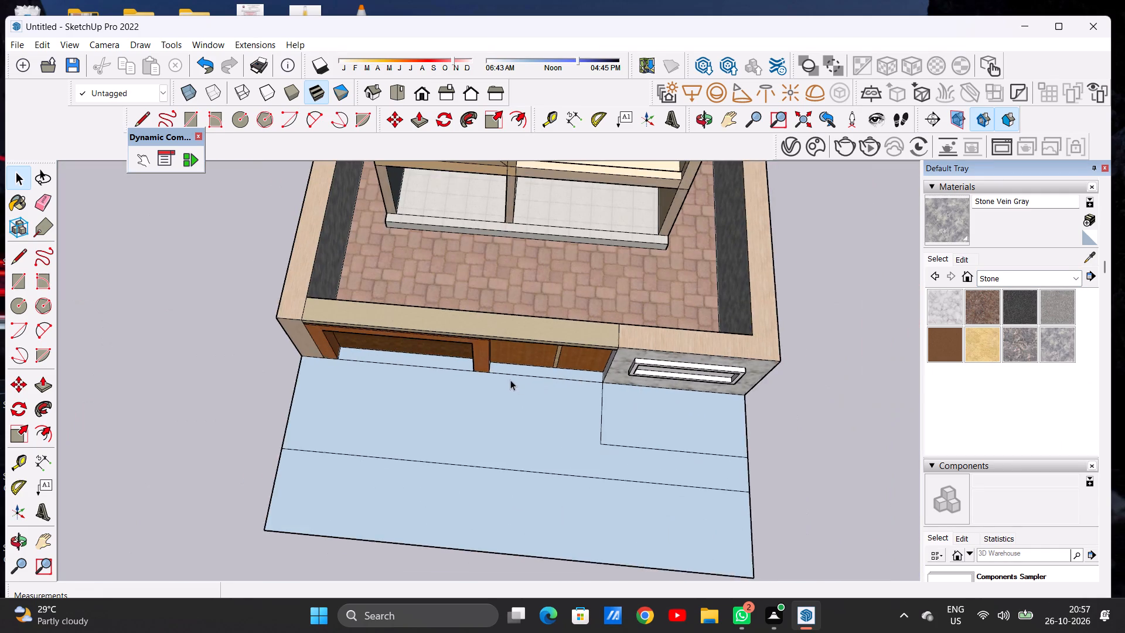
scroll(506, 374, "up", 5)
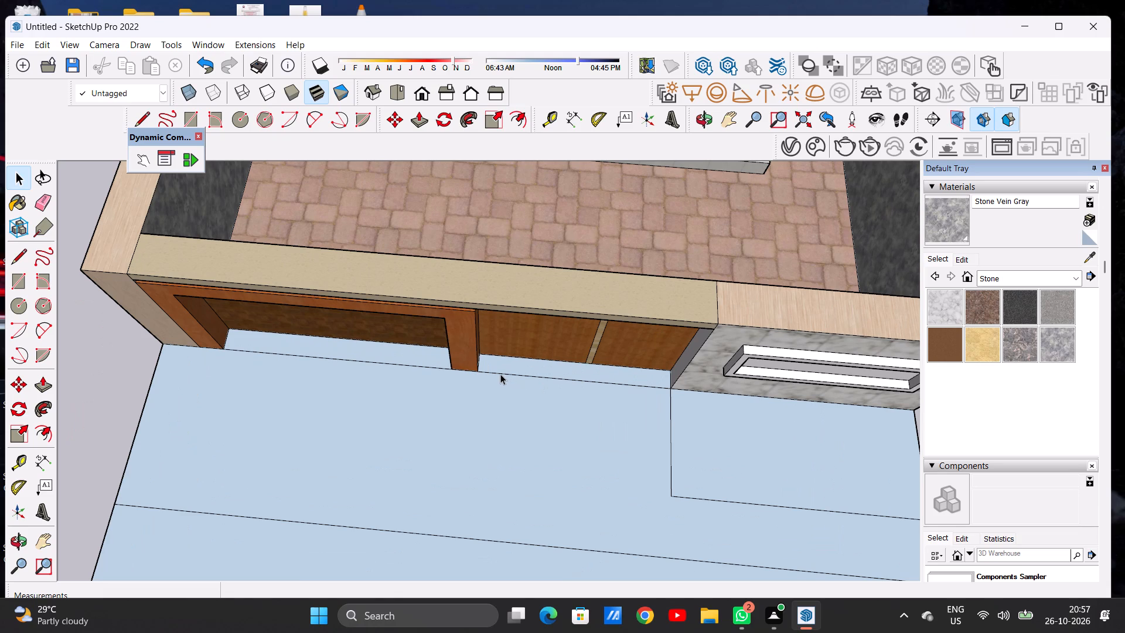
scroll(515, 370, "down", 2)
scroll(520, 370, "up", 2)
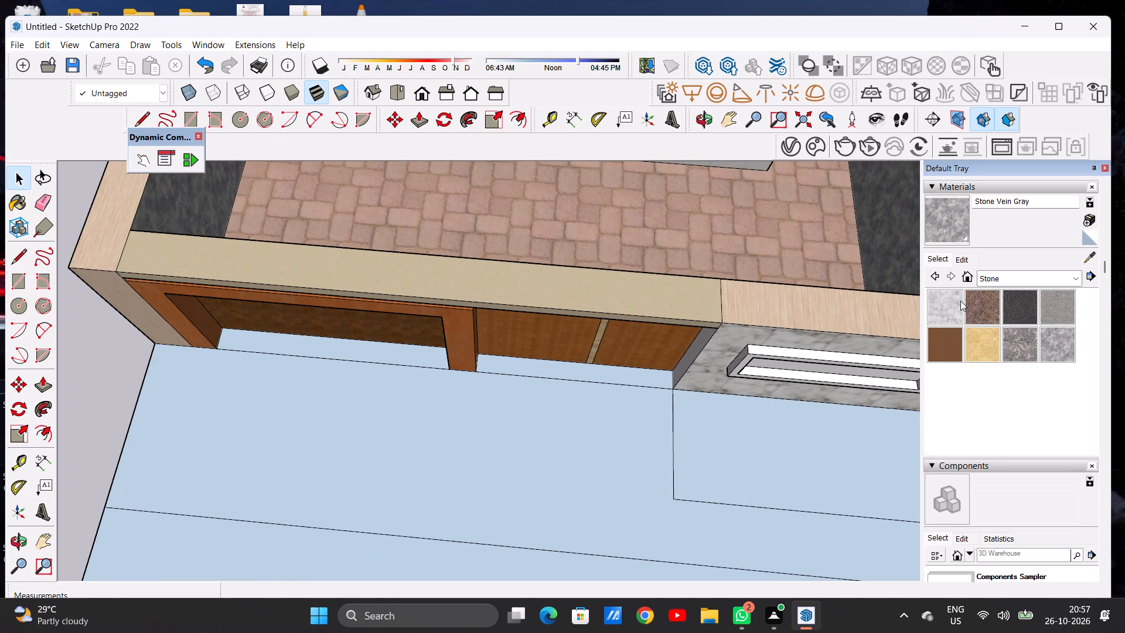
left_click(945, 305)
scroll(405, 467, "up", 5)
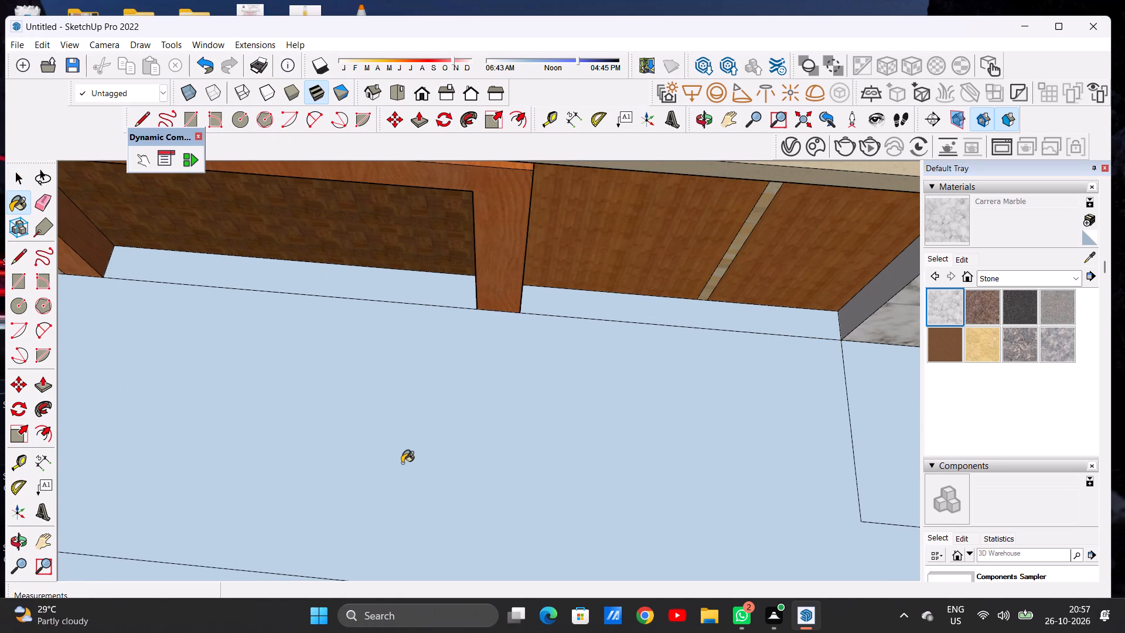
left_click(402, 463)
scroll(490, 441, "down", 10)
scroll(486, 445, "up", 5)
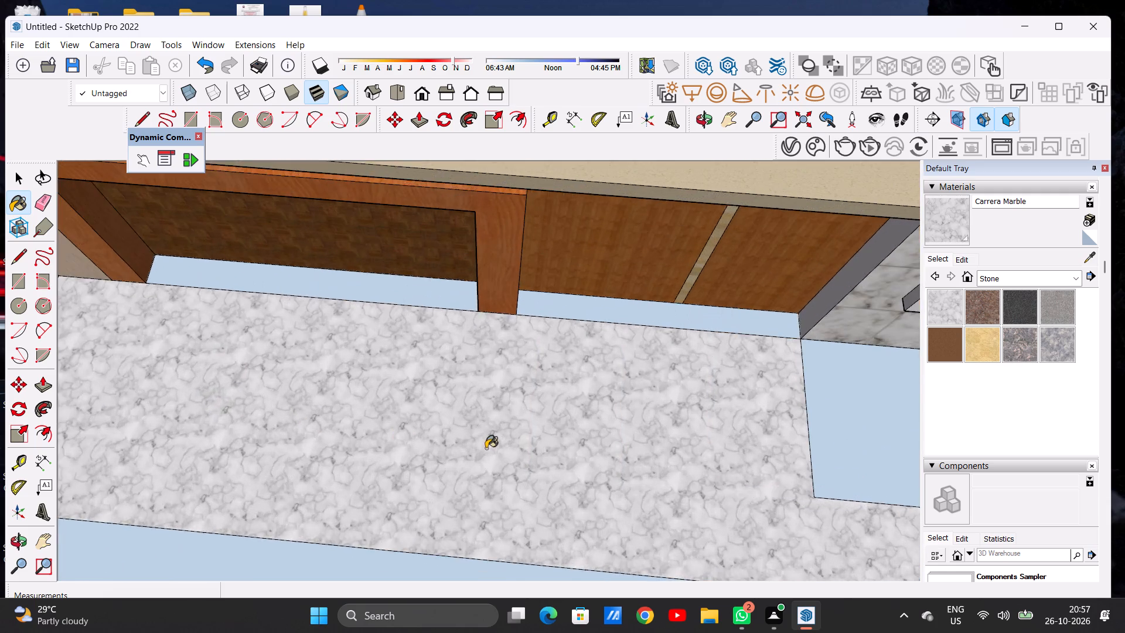
scroll(486, 448, "up", 7)
scroll(438, 453, "down", 13)
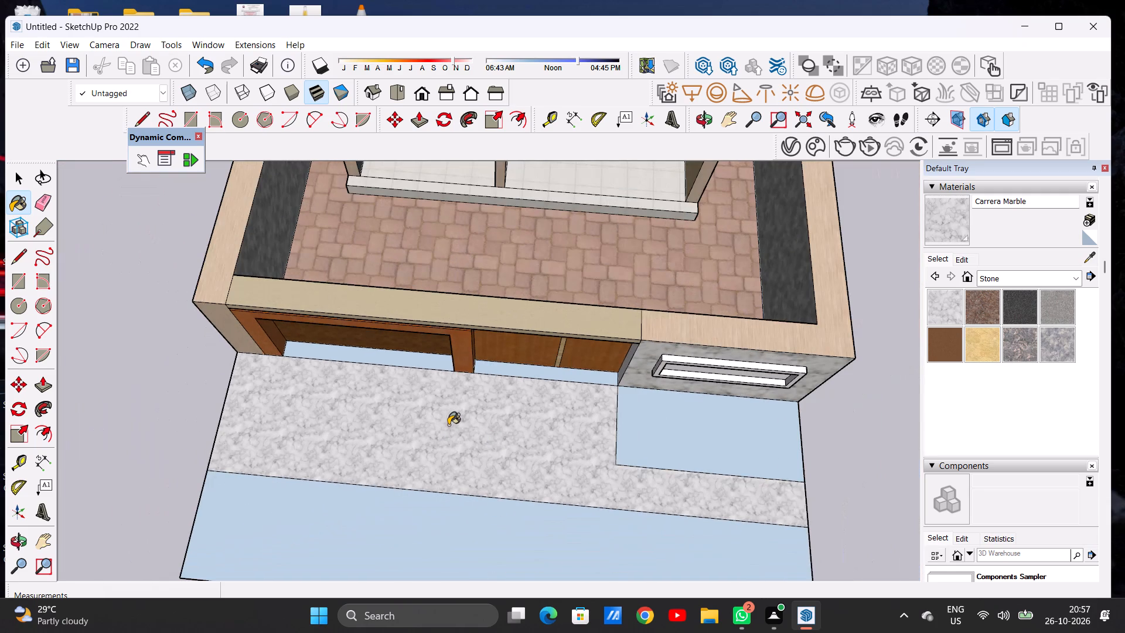
Paint the two narrow ground strips beneath the garage gate and the wooden entrance gate with Carrera Marble.
scroll(448, 425, "up", 1)
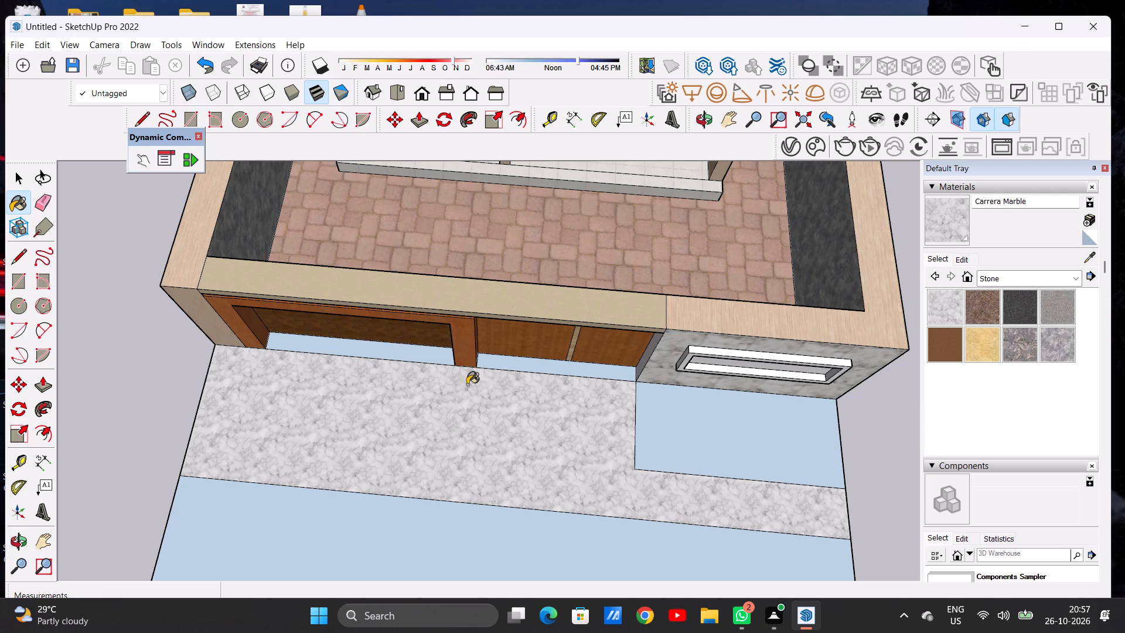
scroll(426, 346, "up", 6)
left_click(428, 360)
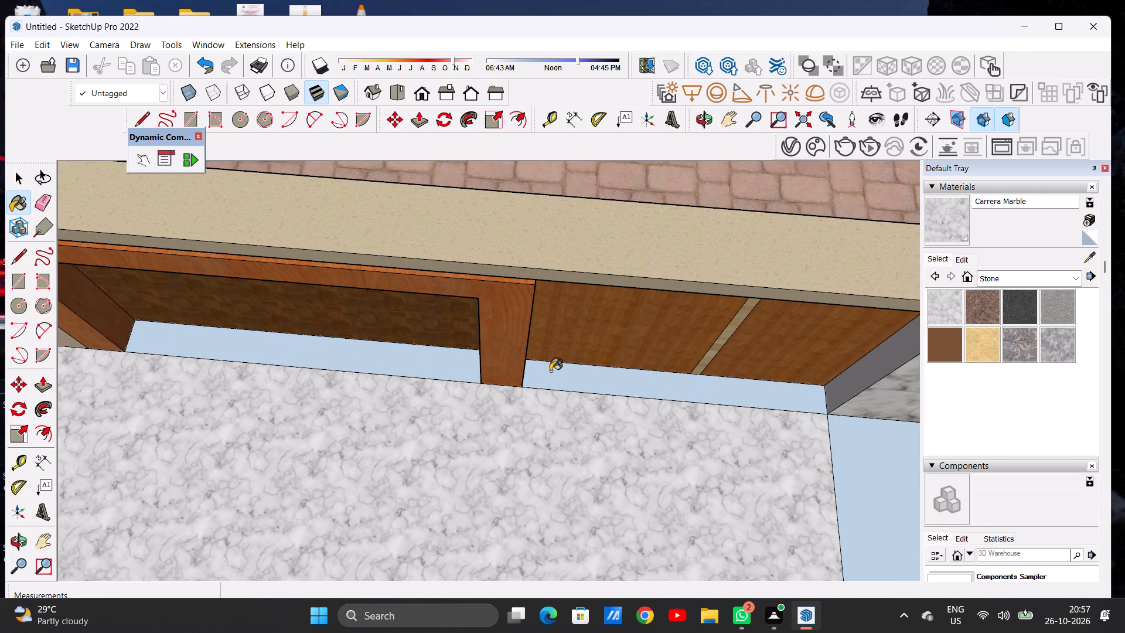
left_click(550, 371)
scroll(449, 386, "down", 7)
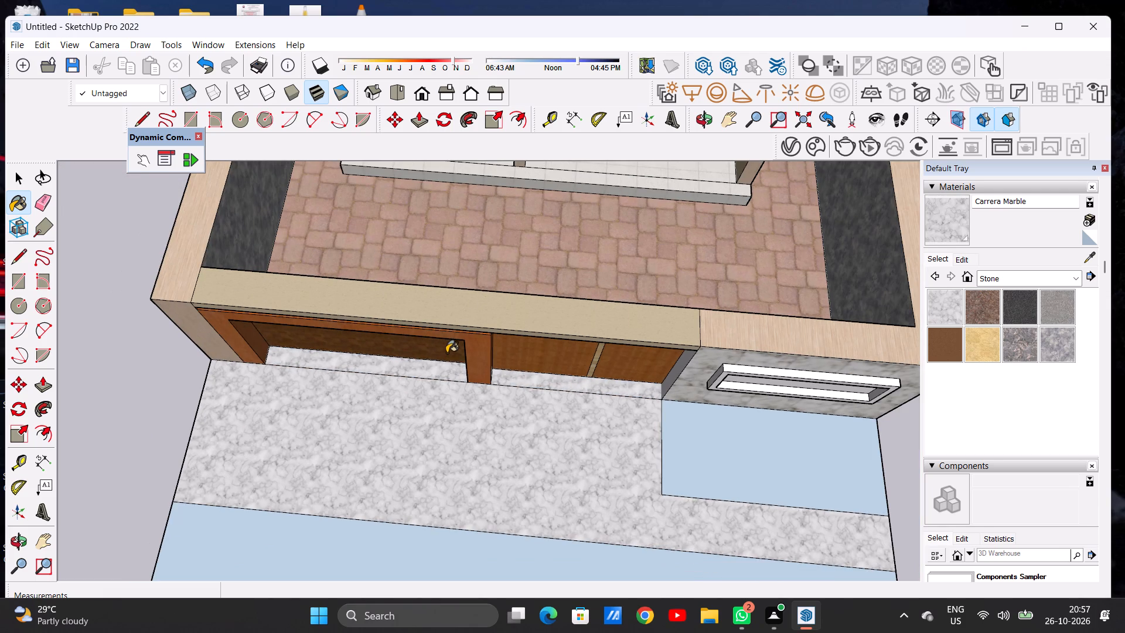
key("space")
Examine the marble forecourt, the unpainted patch by the stone-clad wall and the whole front of the building.
scroll(368, 390, "down", 6)
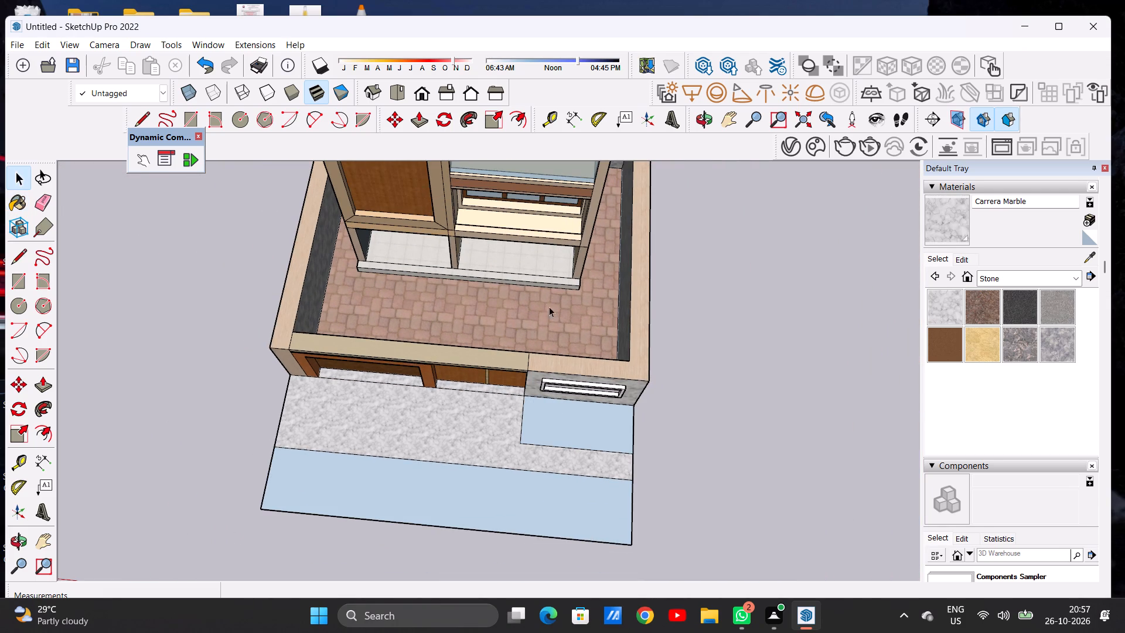
scroll(573, 454, "up", 5)
middle_click_drag(566, 435, 570, 362)
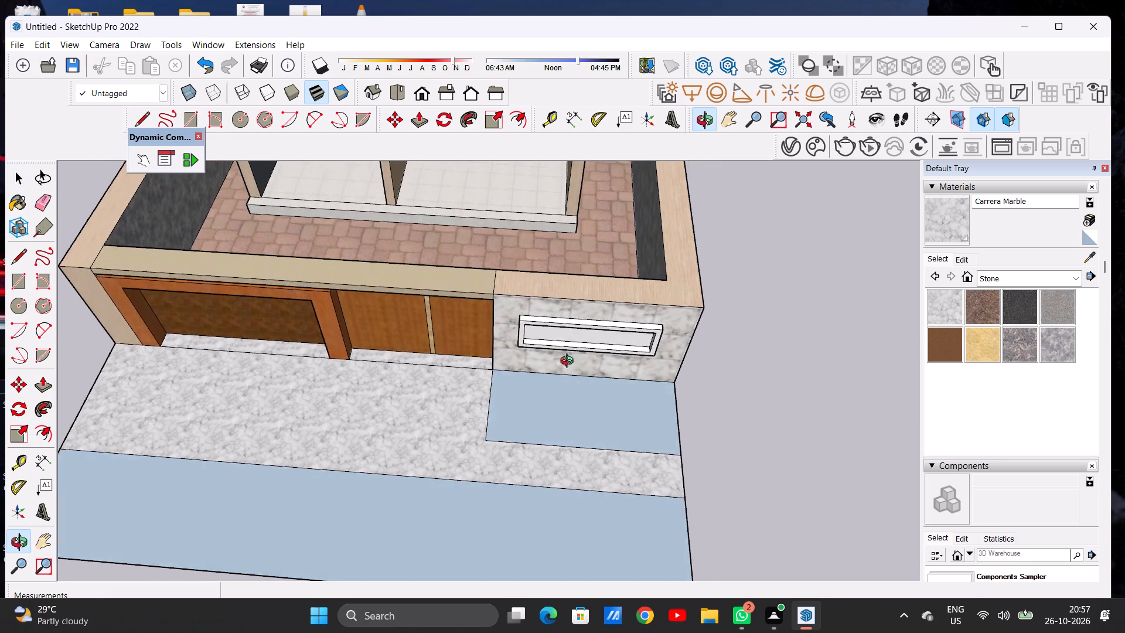
middle_click_drag(570, 362, 517, 389)
scroll(639, 326, "down", 6)
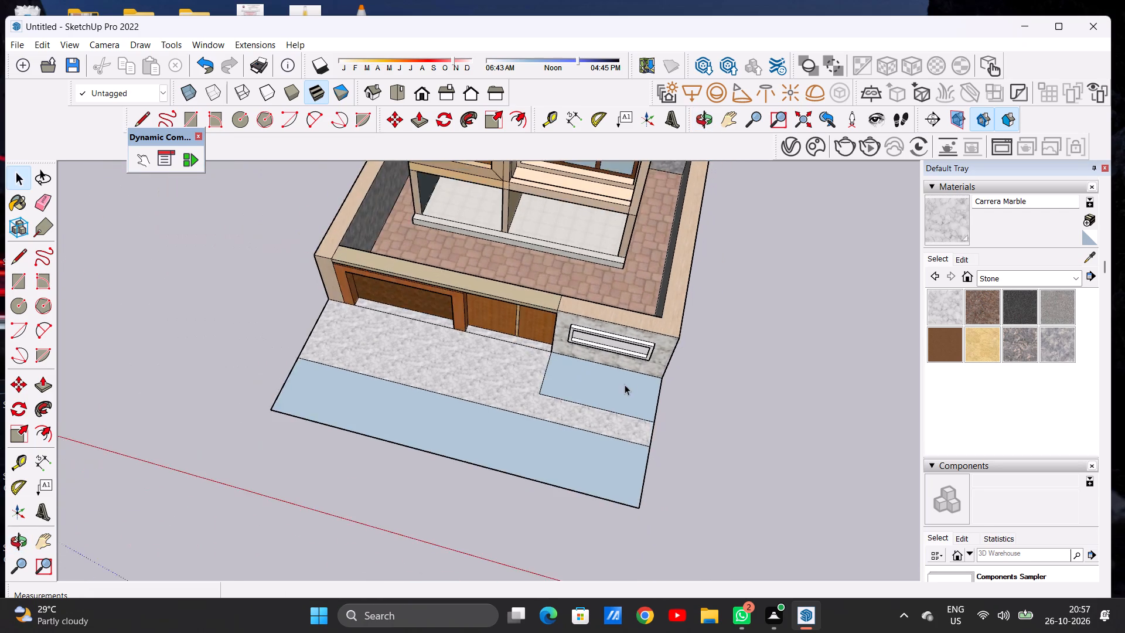
scroll(621, 390, "up", 7)
middle_click_drag(554, 403, 608, 420)
scroll(646, 382, "down", 2)
scroll(646, 382, "up", 1)
scroll(646, 382, "down", 4)
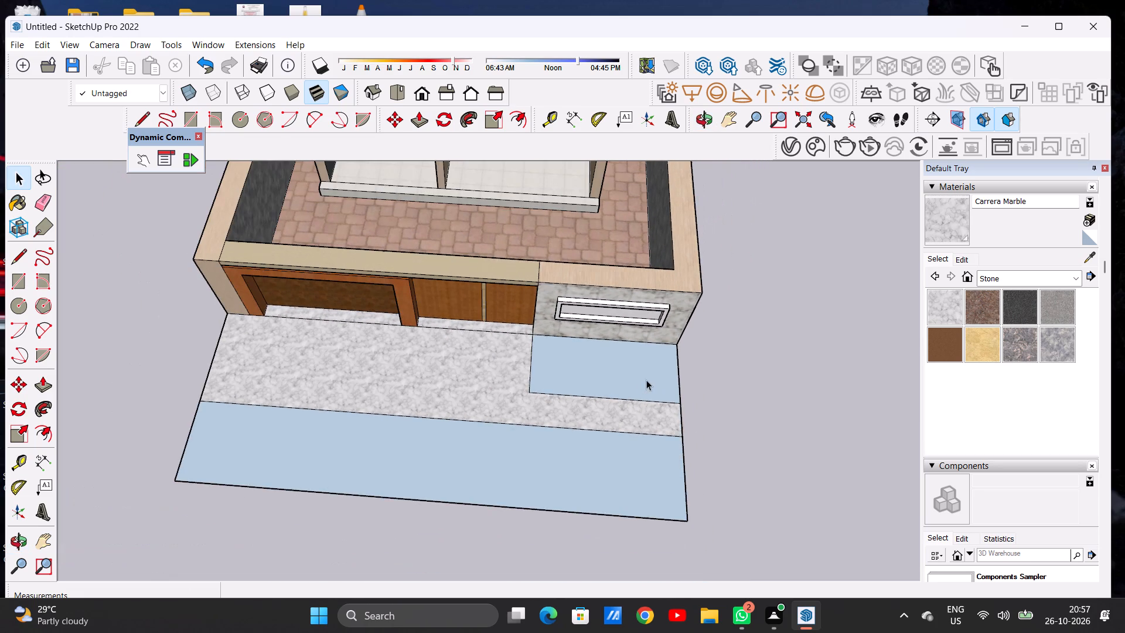
scroll(599, 370, "down", 3)
scroll(645, 404, "up", 3)
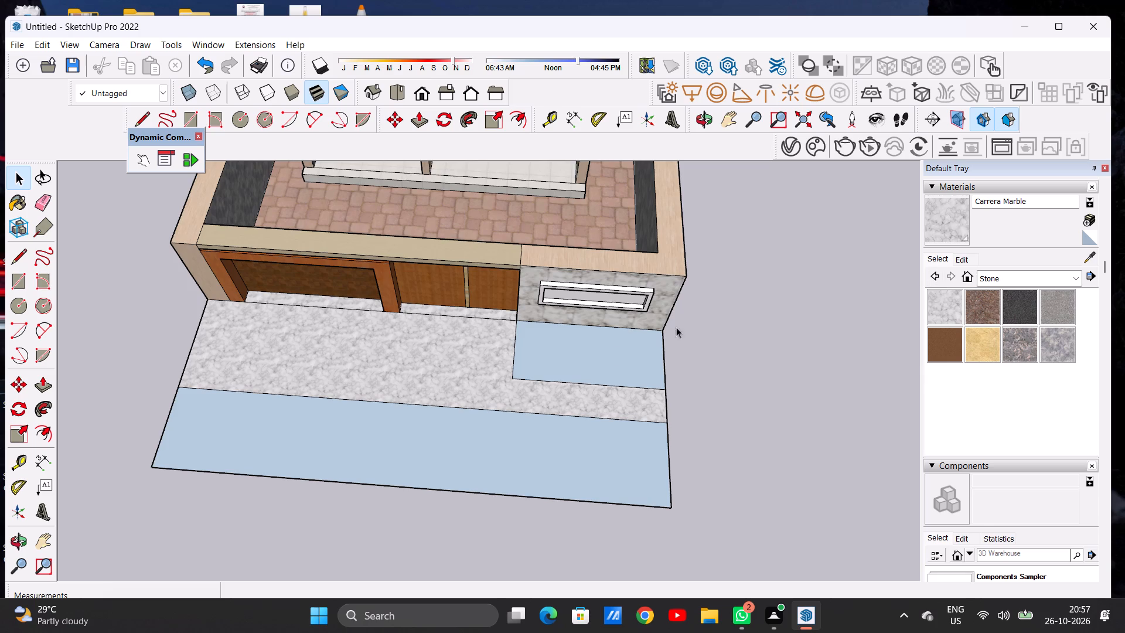
scroll(543, 389, "down", 11)
middle_click_drag(529, 396, 542, 321)
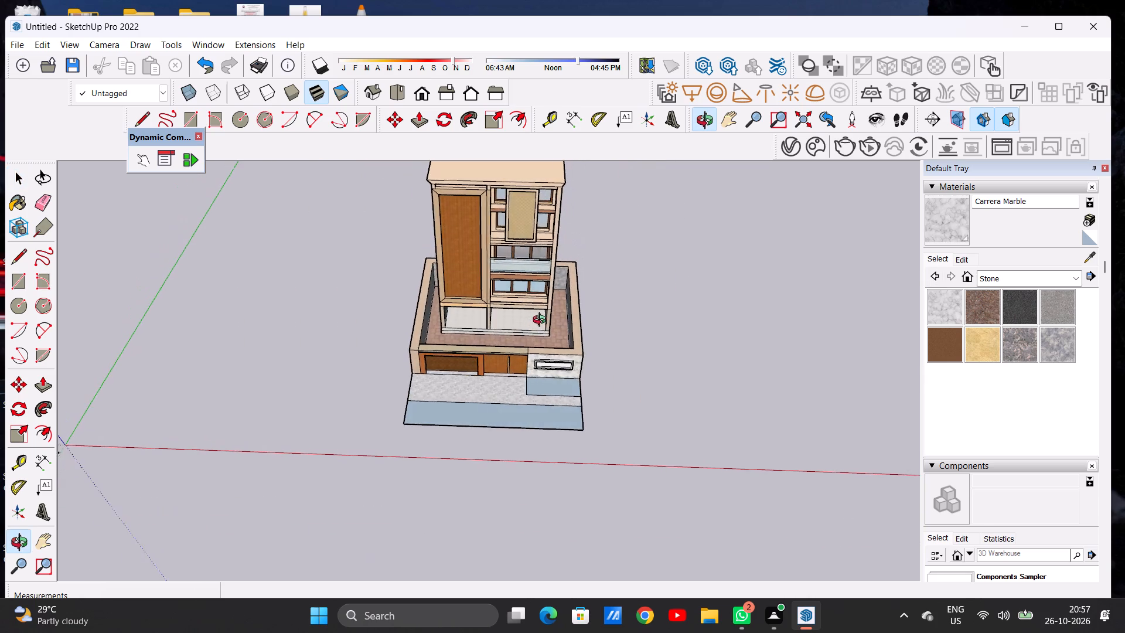
middle_click_drag(542, 321, 522, 229)
scroll(520, 226, "up", 2)
scroll(520, 226, "down", 1)
scroll(520, 226, "up", 3)
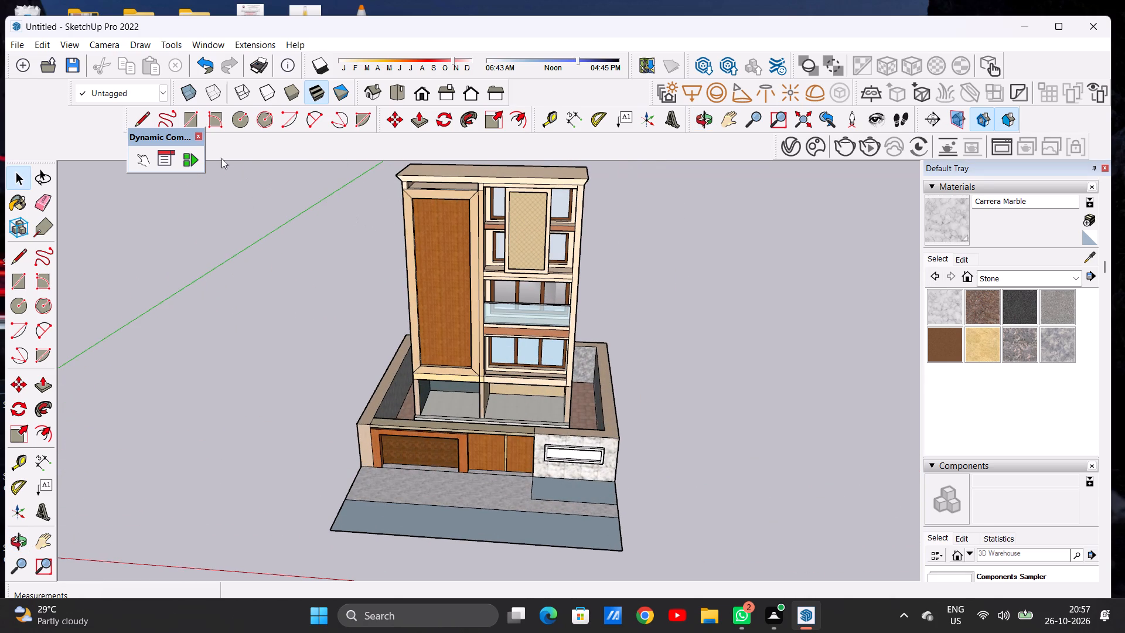
Import the small+garden model from Downloads and place the flower bed on open ground beside the building.
left_click(16, 49)
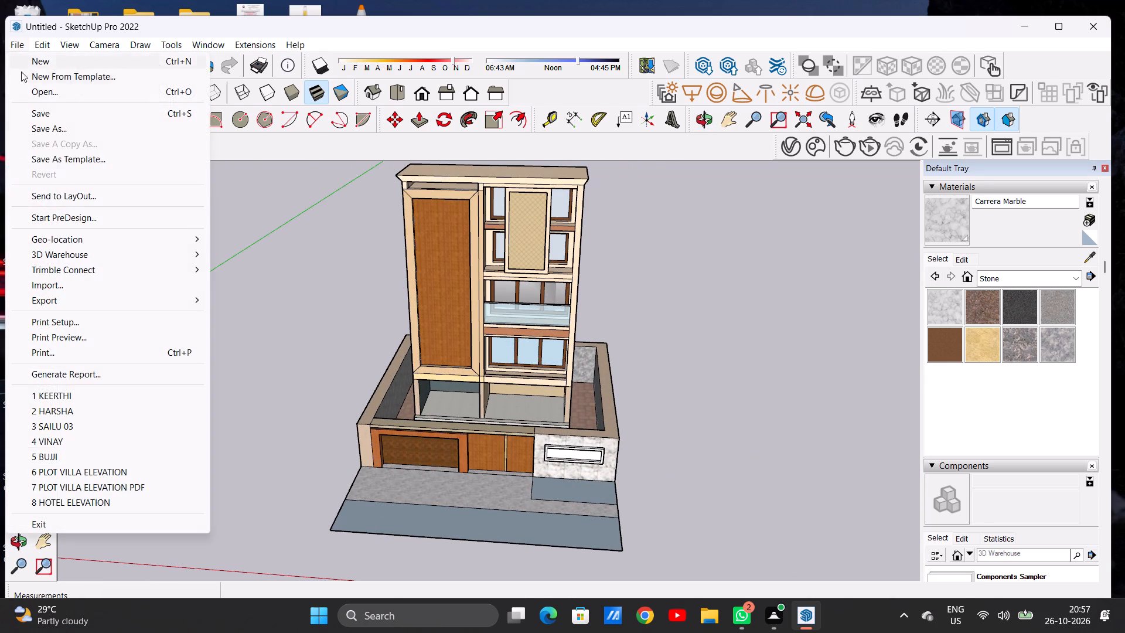
left_click(111, 287)
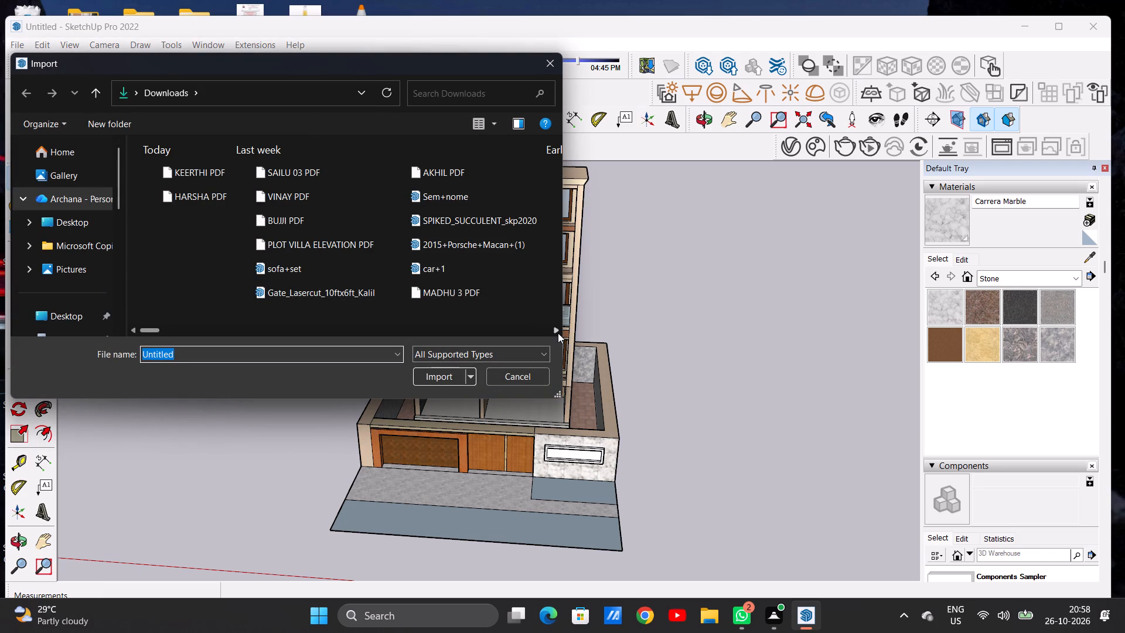
left_click(558, 333)
left_click(558, 333)
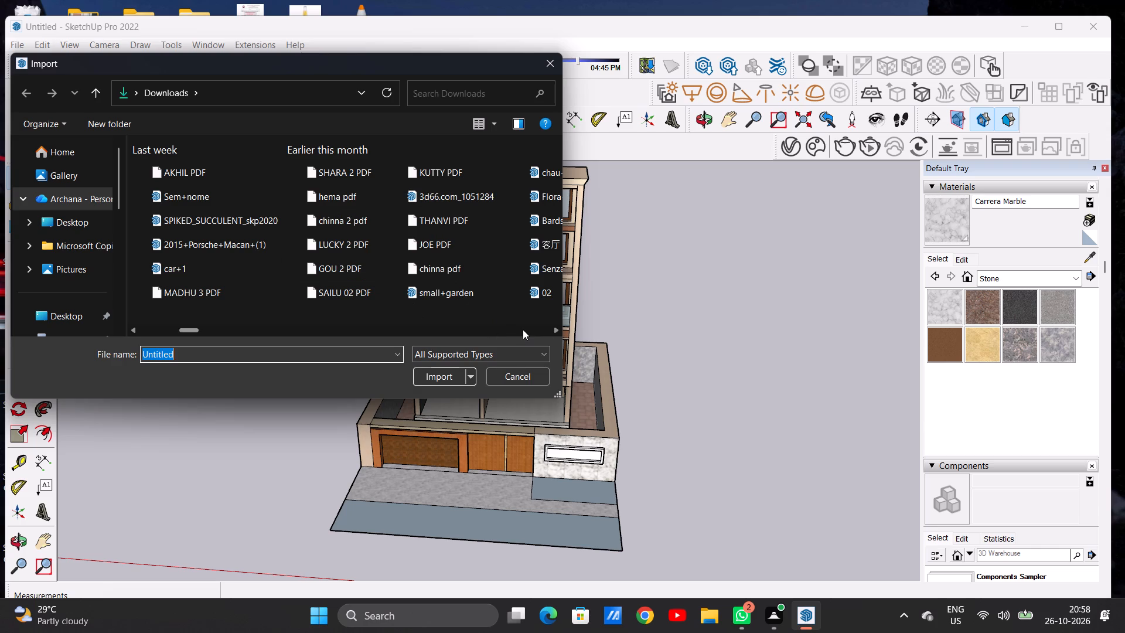
left_click(557, 331)
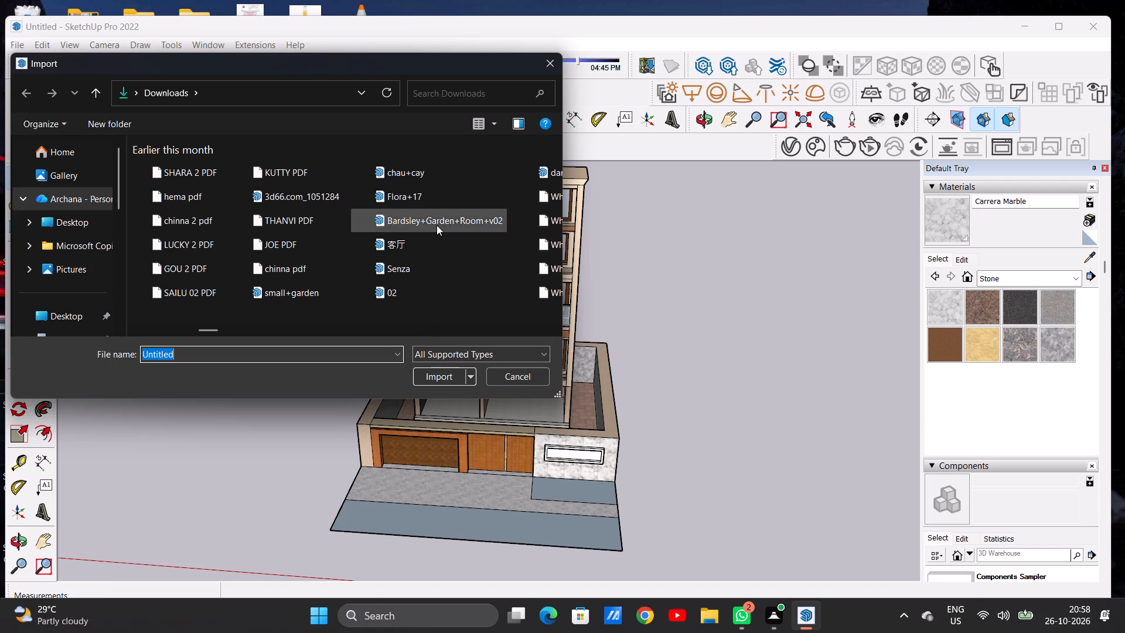
double_click(305, 298)
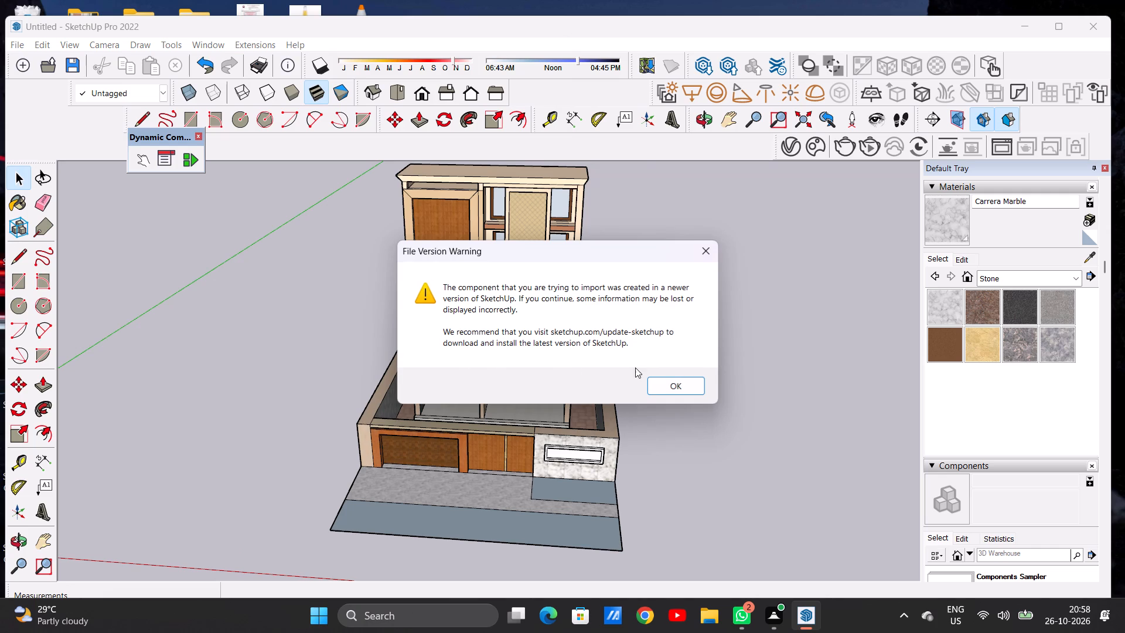
left_click(669, 385)
scroll(588, 382, "down", 5)
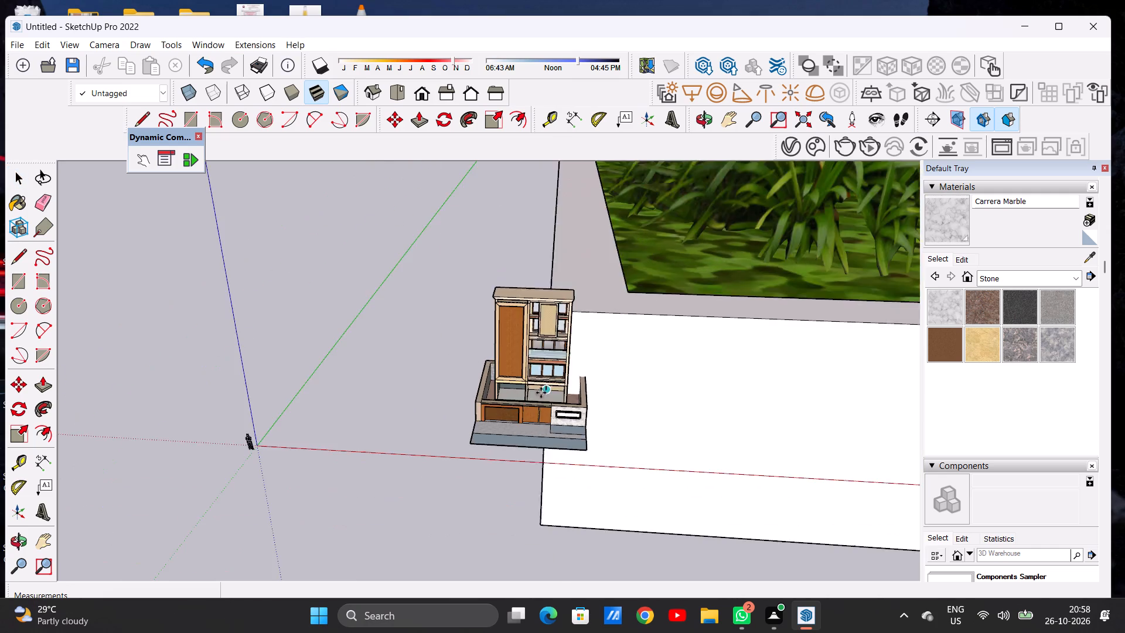
scroll(541, 393, "down", 20)
scroll(469, 406, "up", 1)
scroll(469, 406, "down", 12)
scroll(588, 355, "up", 9)
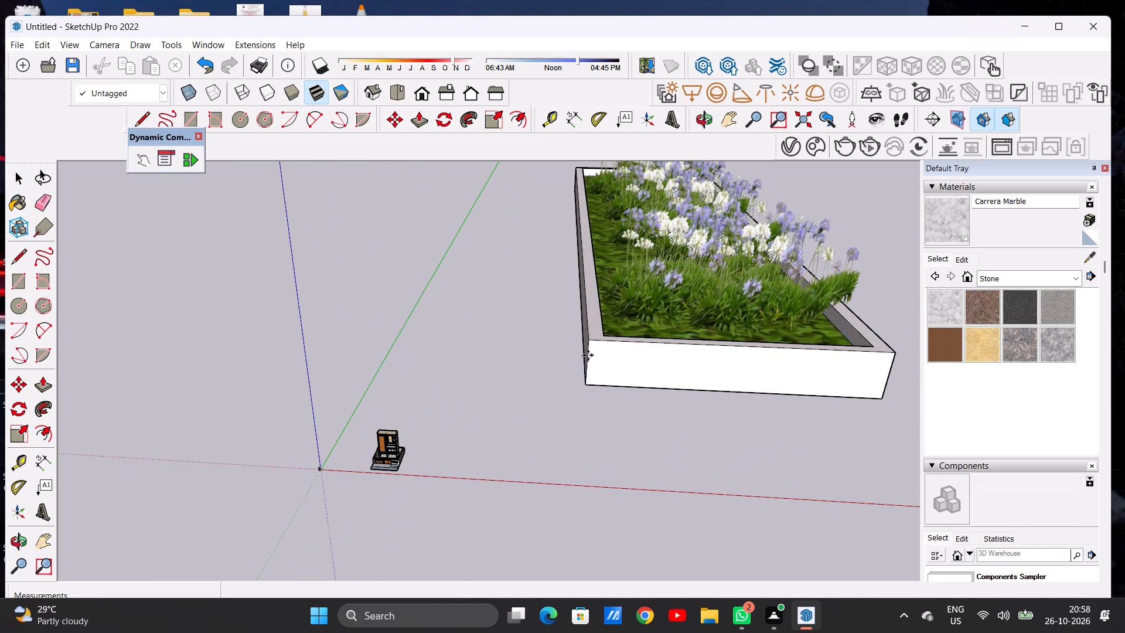
left_click(512, 388)
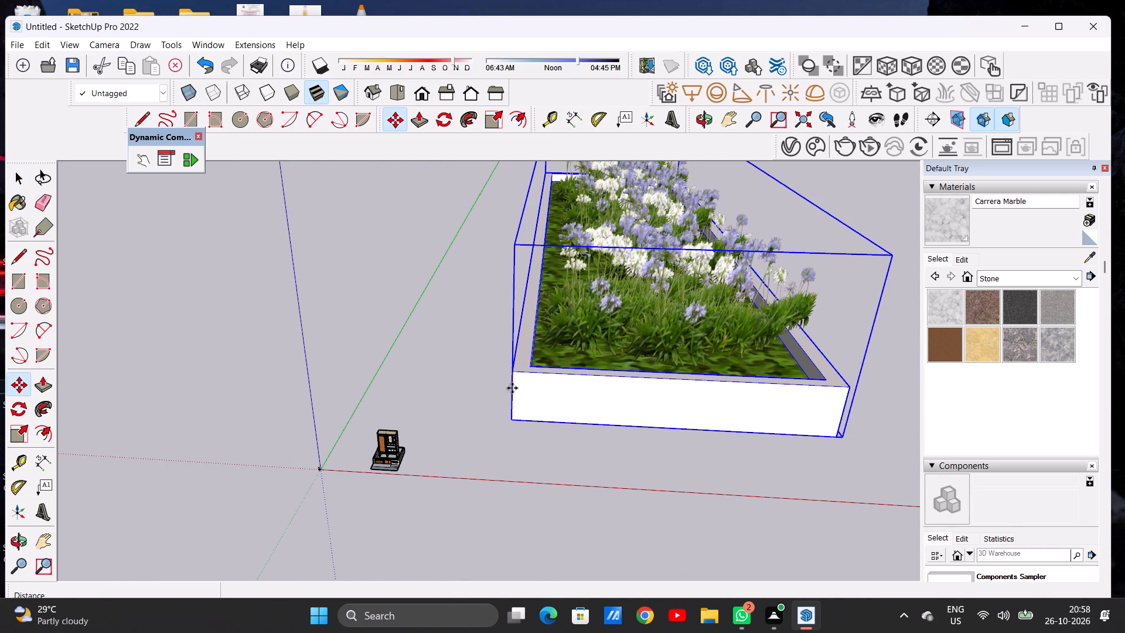
key("space")
scroll(466, 401, "down", 10)
middle_click_drag(587, 331, 564, 376)
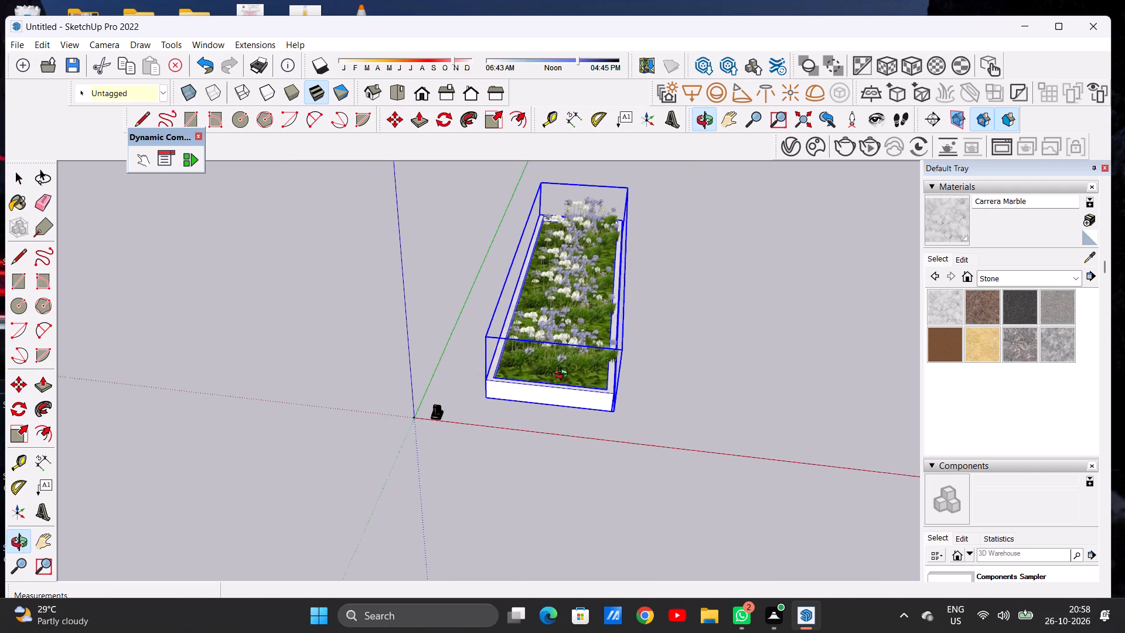
Shorten the imported flower bed to about 0.28 along the green axis and scale it uniformly to about 0.15.
middle_click_drag(564, 376, 561, 380)
left_click(492, 122)
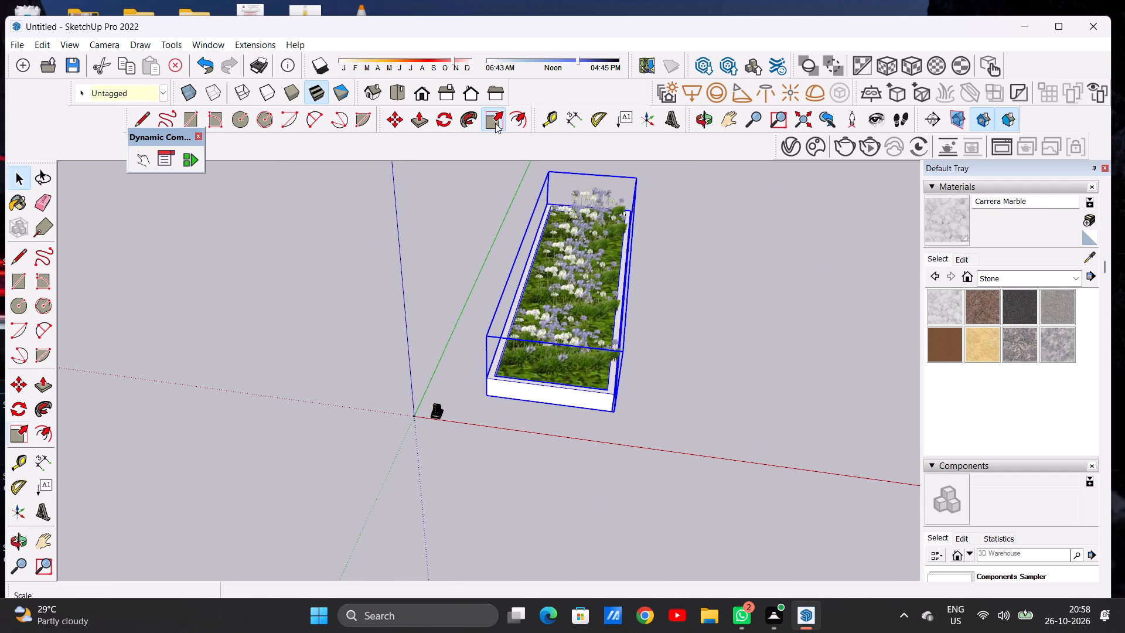
left_click(587, 200)
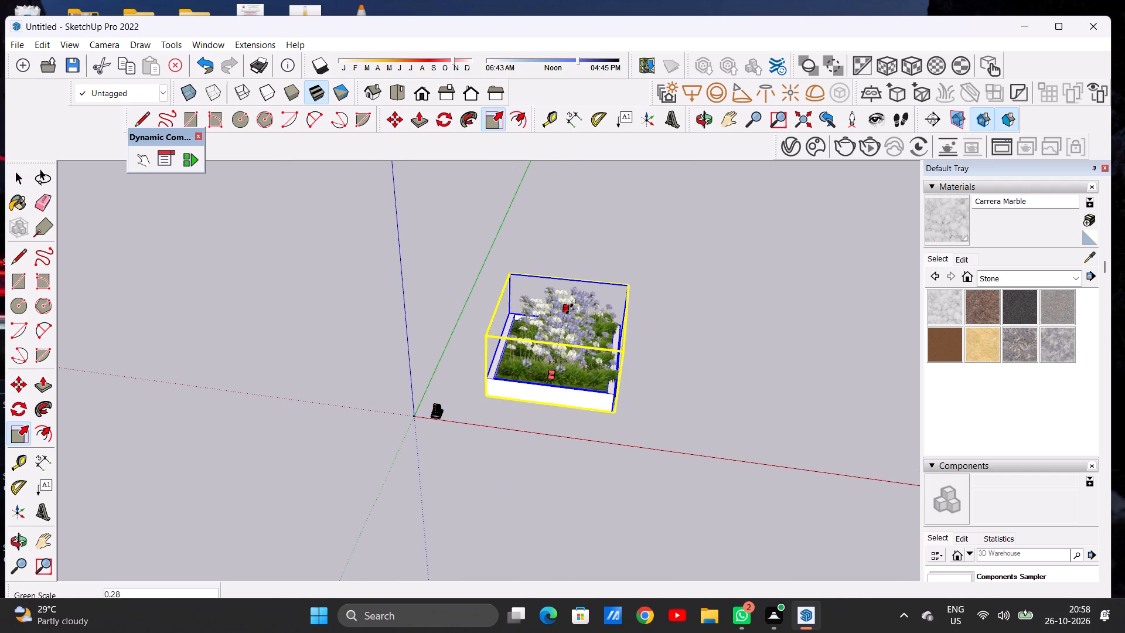
left_click(570, 309)
left_click(625, 340)
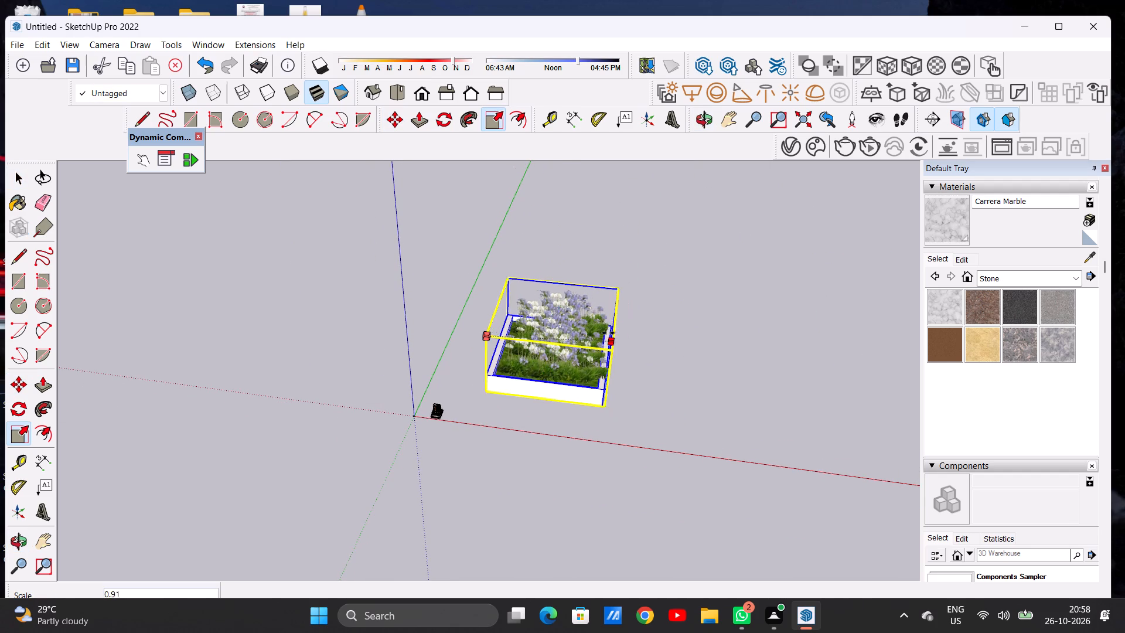
left_click(509, 312)
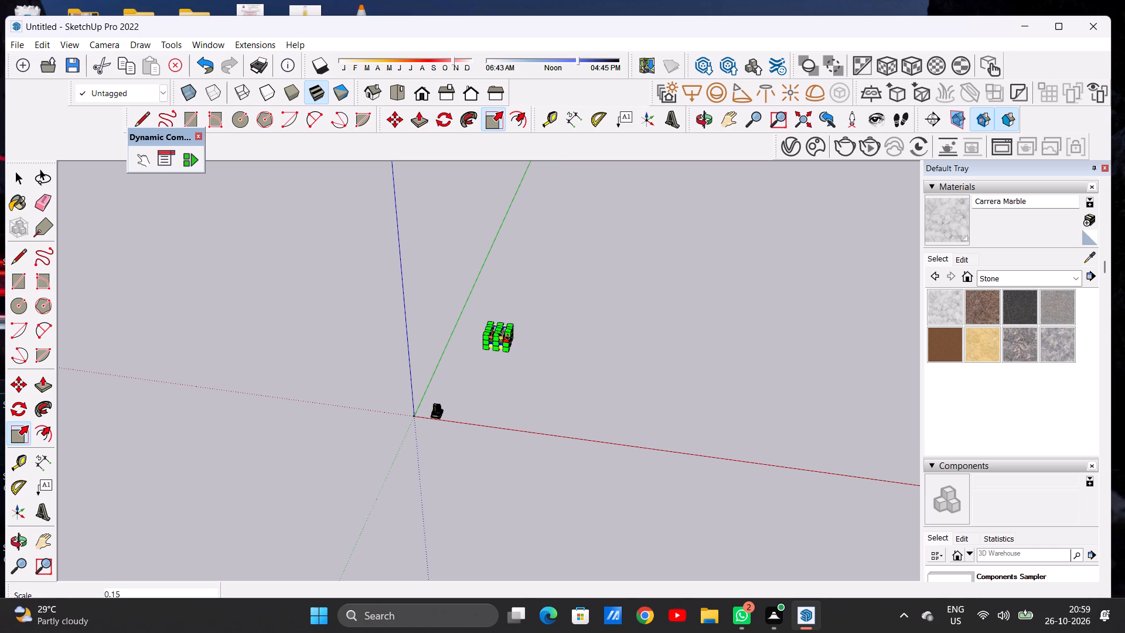
Scale the flower bed to about 0.40 along the red axis and about 0.36 in height.
scroll(504, 336, "up", 16)
scroll(459, 327, "up", 7)
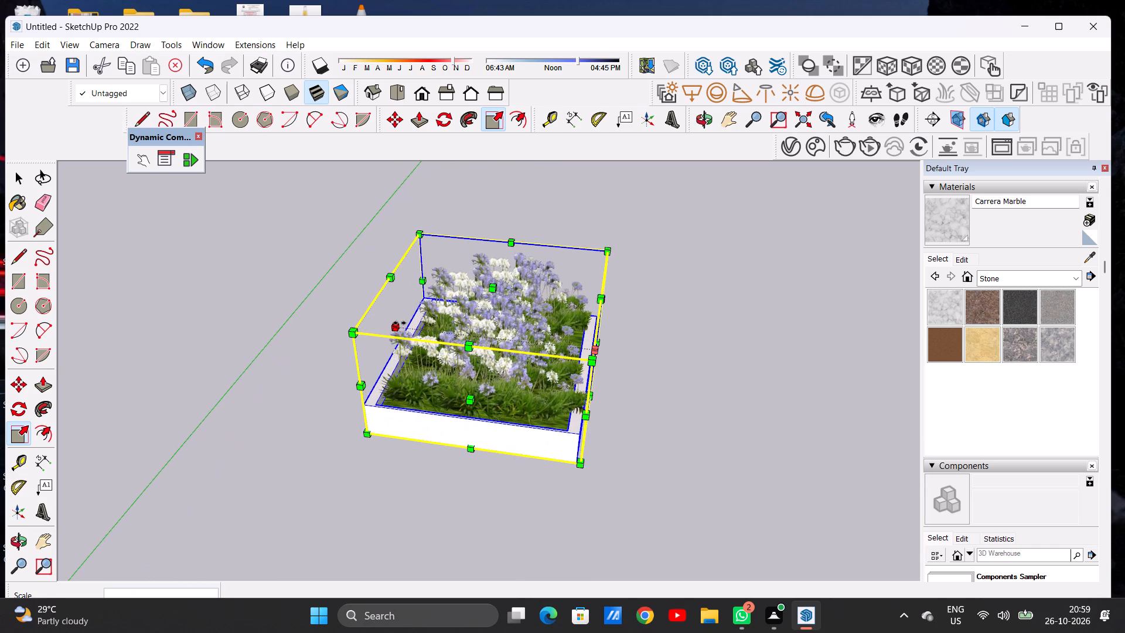
left_click(400, 323)
left_click(514, 336)
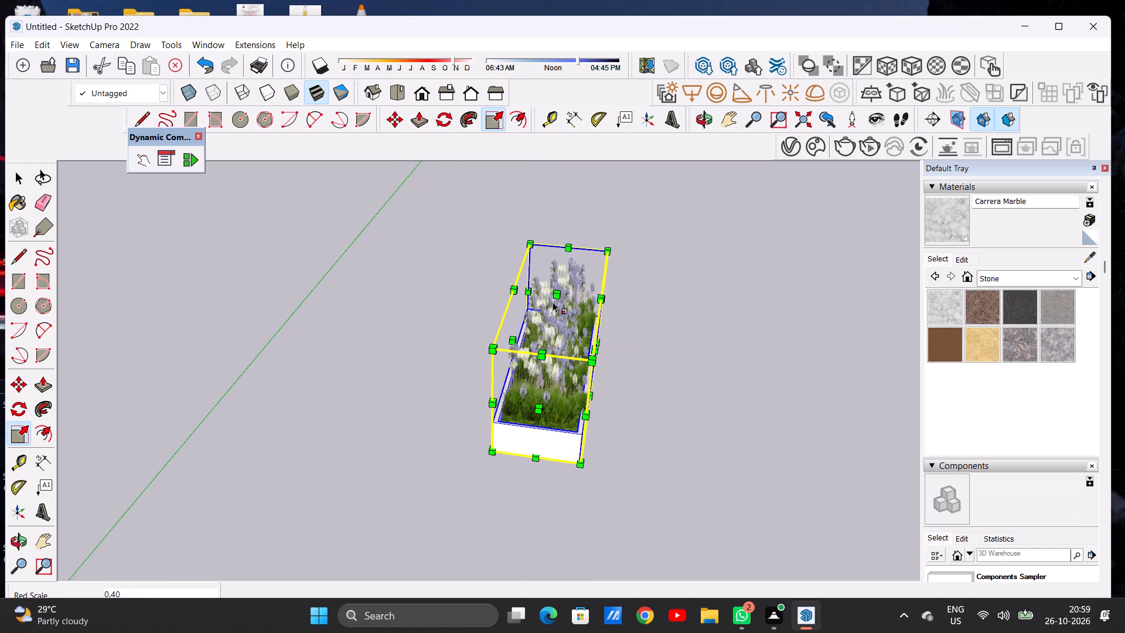
left_click(559, 294)
left_click(553, 358)
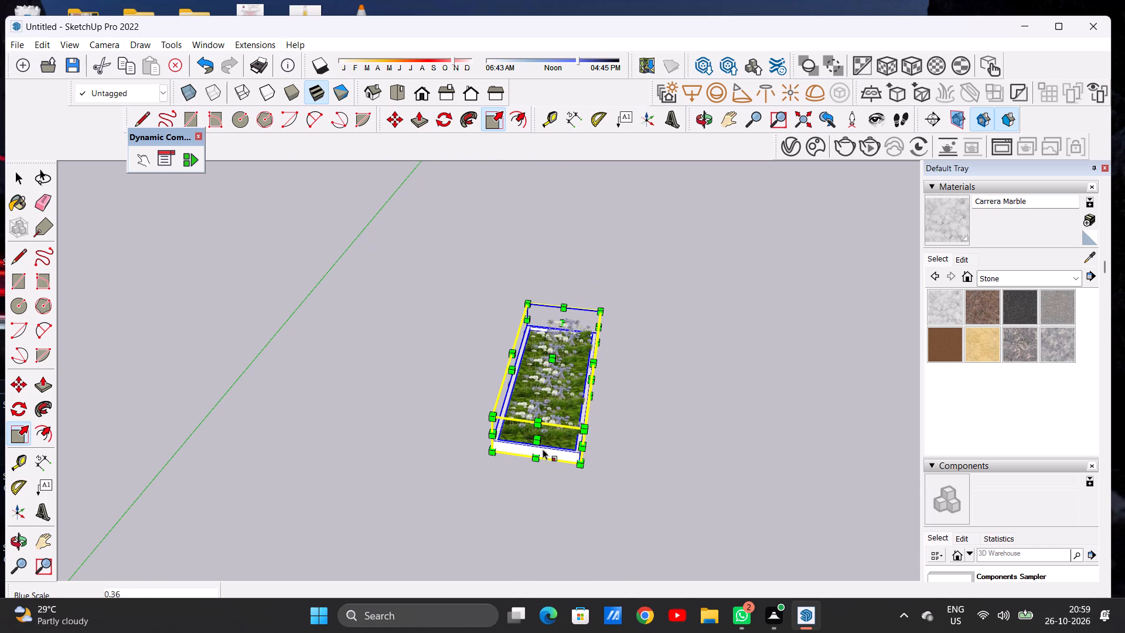
Reduce the flower bed further, to about 0.71 along the green axis, narrower along the red axis and about 0.68 in height.
left_click(533, 443)
left_click(546, 401)
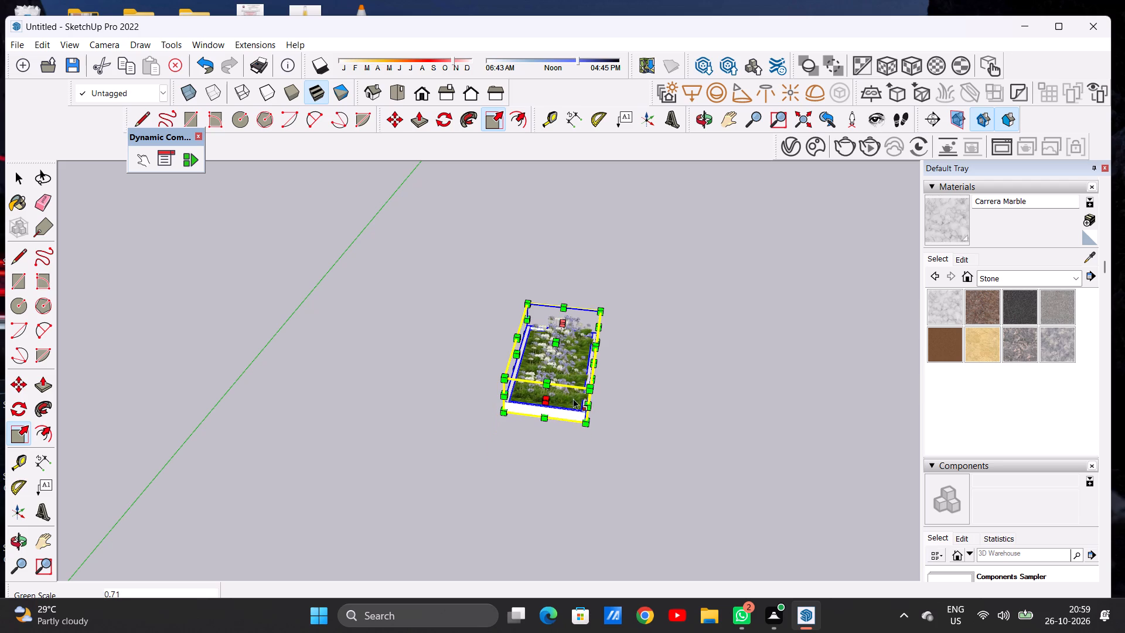
left_click(596, 363)
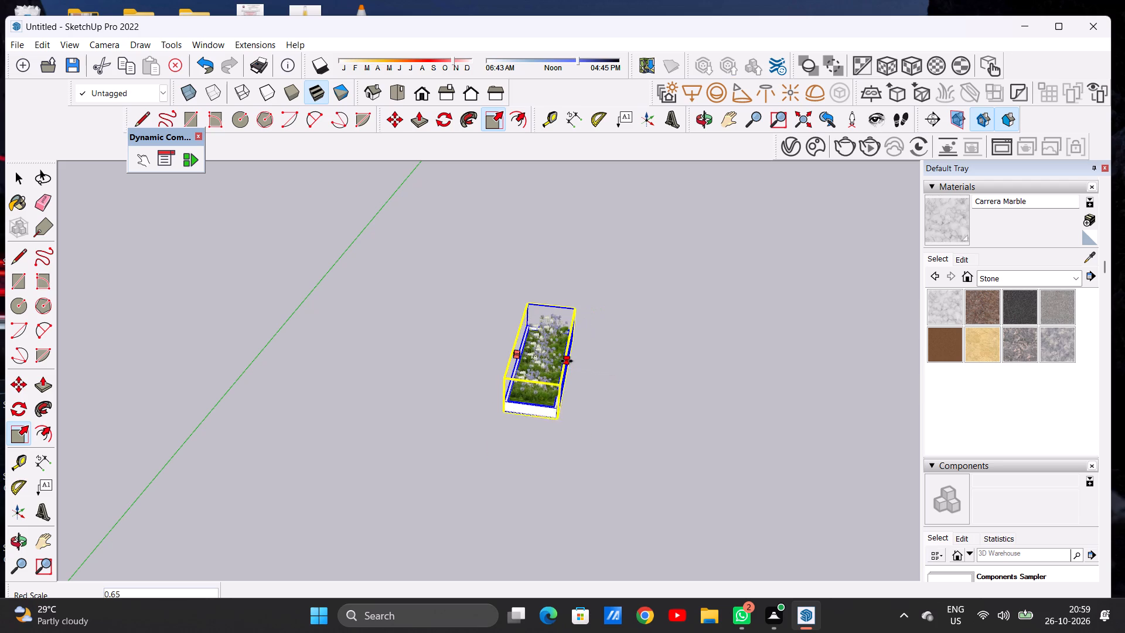
left_click(561, 355)
left_click(544, 341)
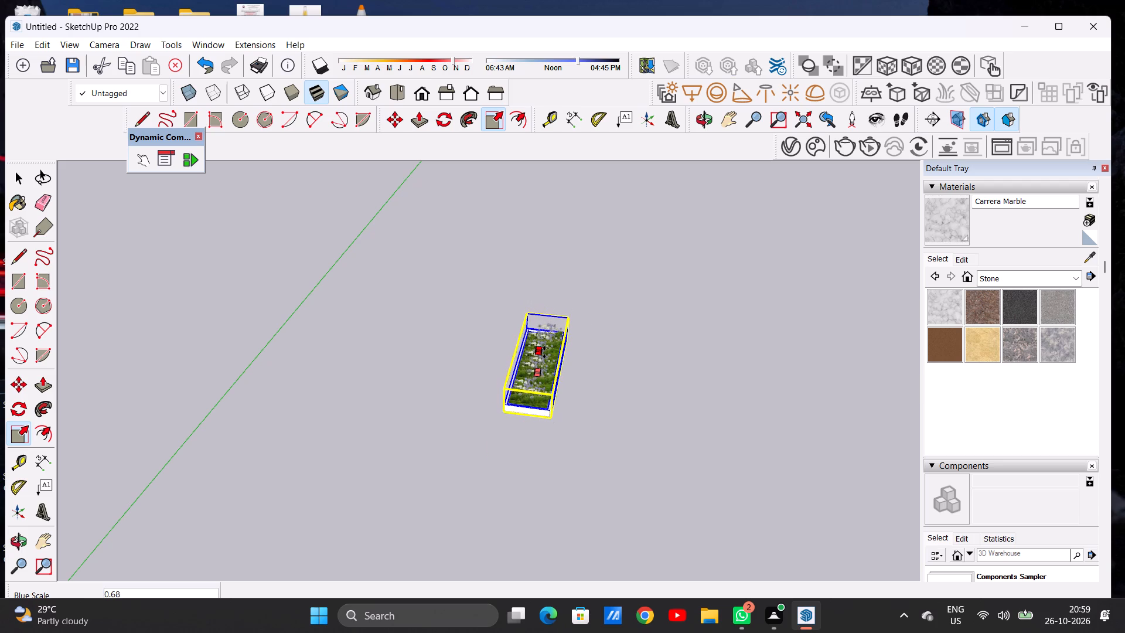
left_click(544, 352)
key("space")
scroll(588, 356, "down", 9)
left_click(535, 409)
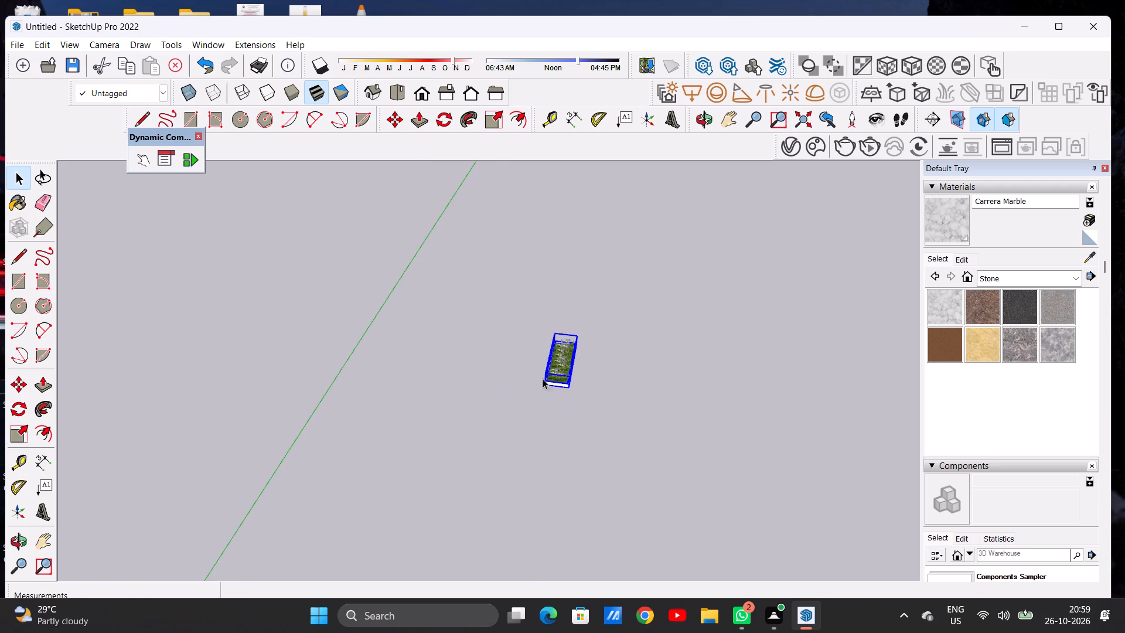
Move the flower bed by its front corner from the distant open ground towards the building near the red axis.
scroll(555, 333, "down", 16)
scroll(560, 355, "up", 5)
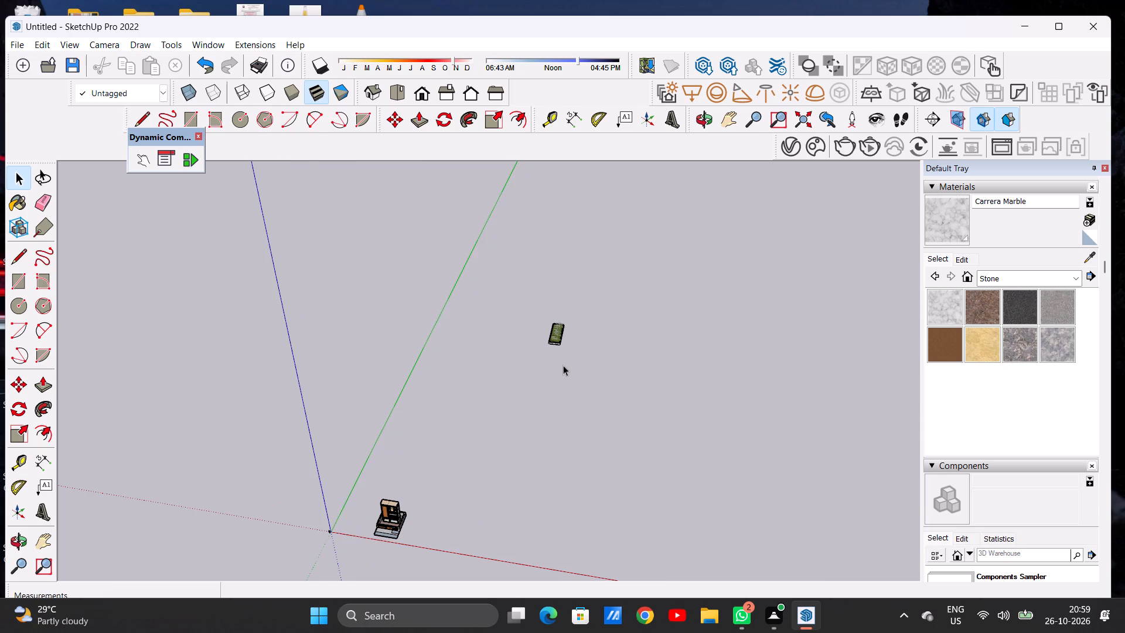
scroll(554, 342, "up", 6)
left_click(554, 342)
key("m")
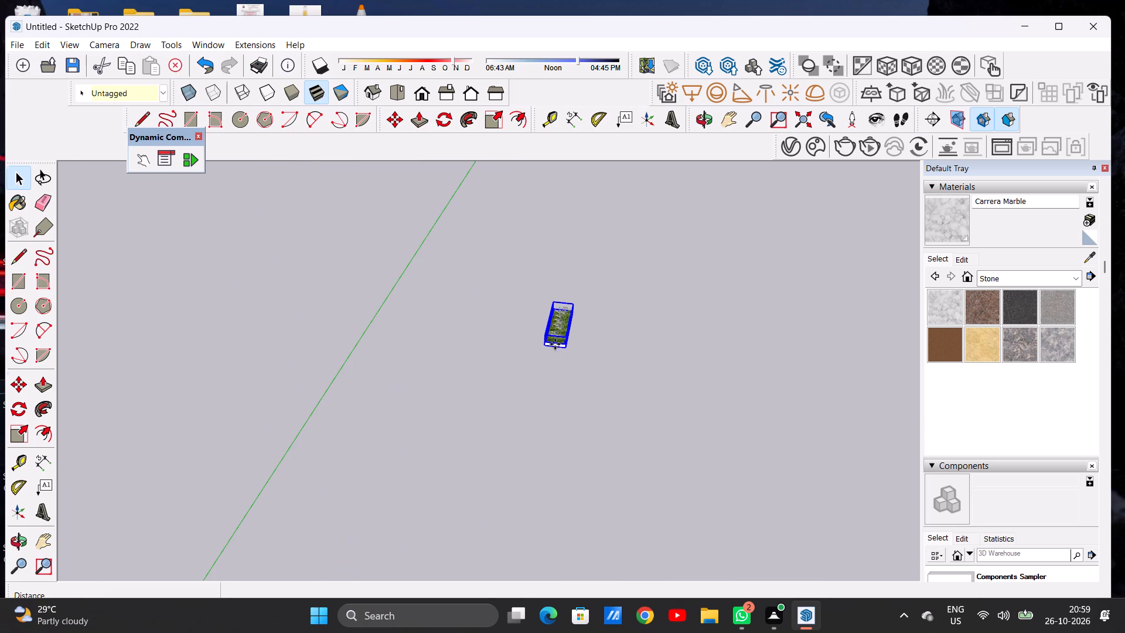
left_click(568, 353)
scroll(545, 376, "down", 20)
scroll(487, 466, "up", 1)
scroll(487, 468, "down", 1)
scroll(487, 468, "up", 3)
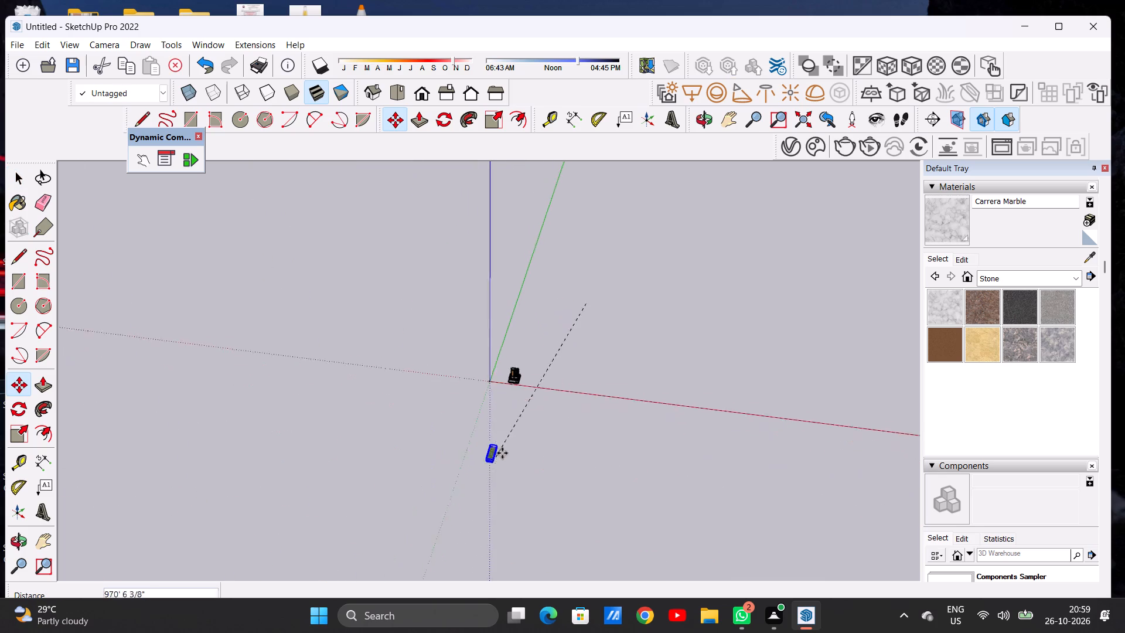
scroll(502, 453, "up", 18)
scroll(523, 384, "down", 1)
scroll(554, 386, "up", 1)
scroll(554, 386, "down", 1)
scroll(554, 386, "up", 20)
scroll(554, 386, "up", 6)
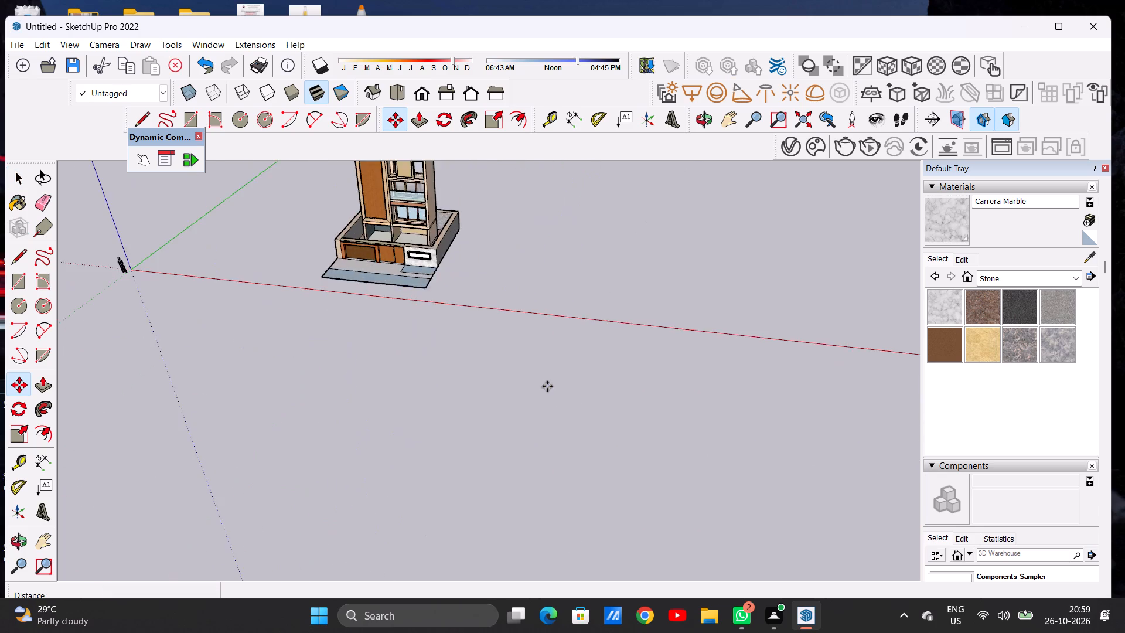
scroll(551, 390, "down", 7)
scroll(632, 349, "up", 3)
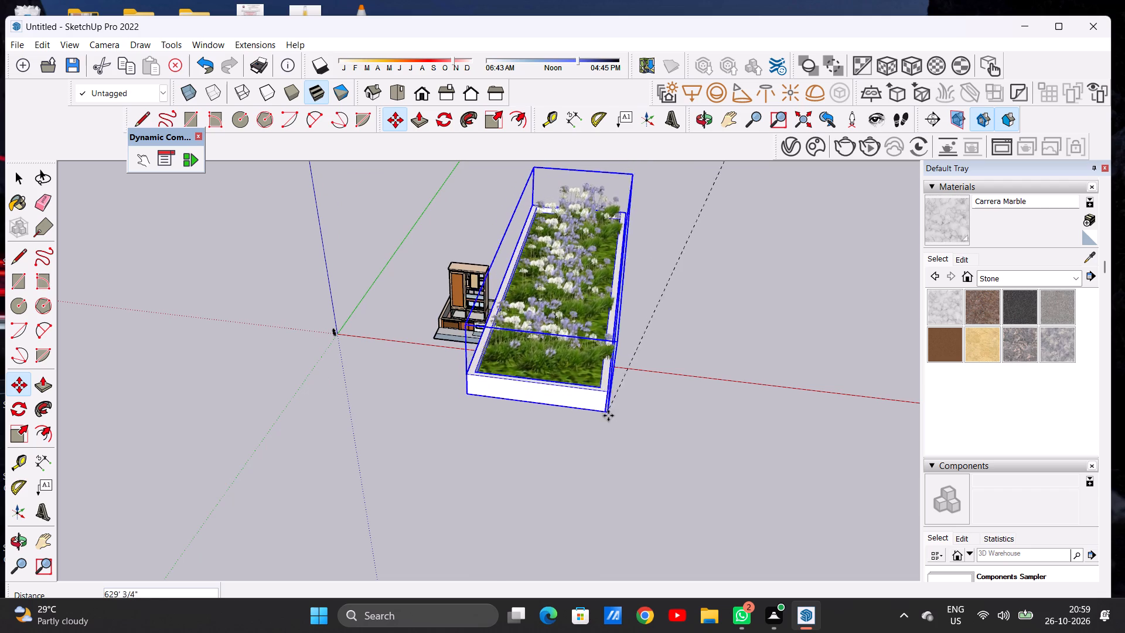
left_click(627, 457)
key("space")
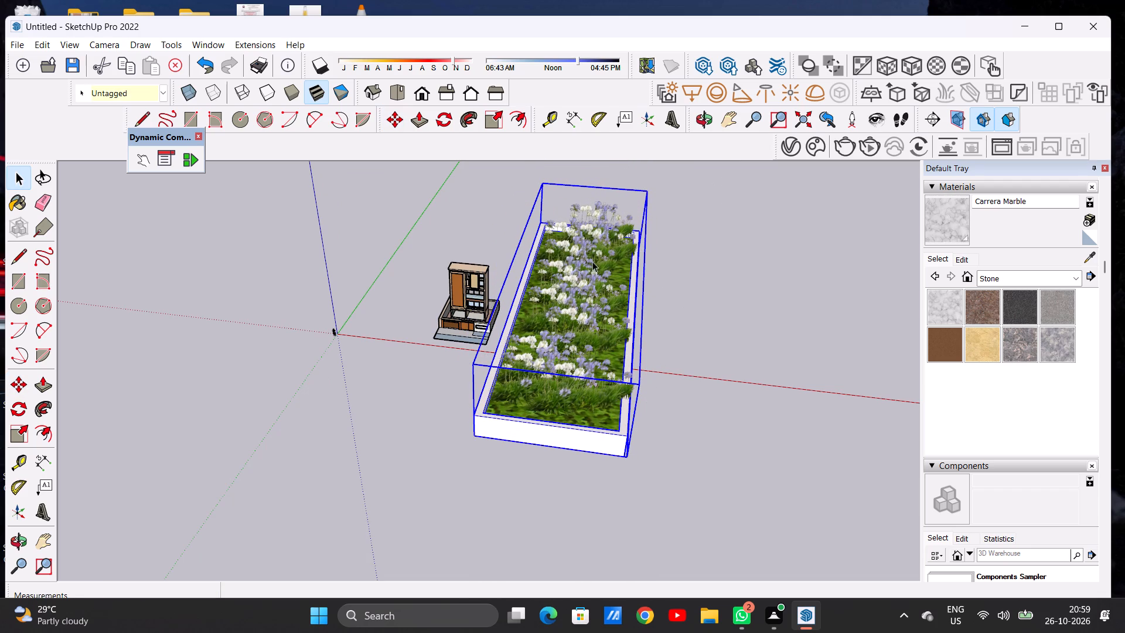
Scale the flower bed to 0.50 along each of the green, red and blue axes.
left_click(498, 125)
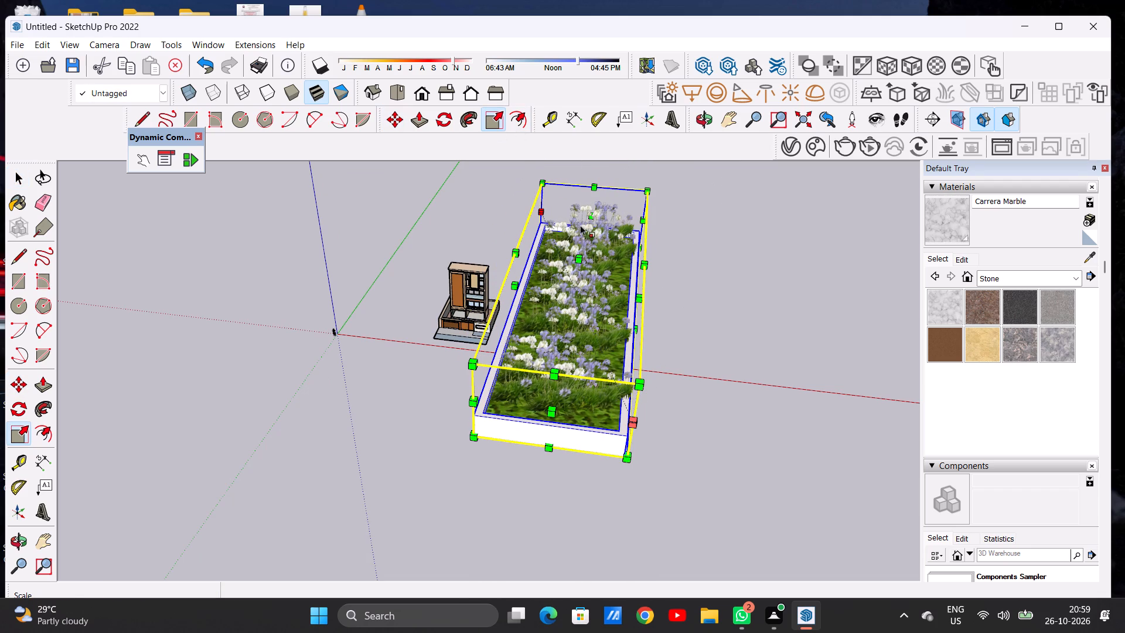
left_click(596, 222)
left_click(575, 302)
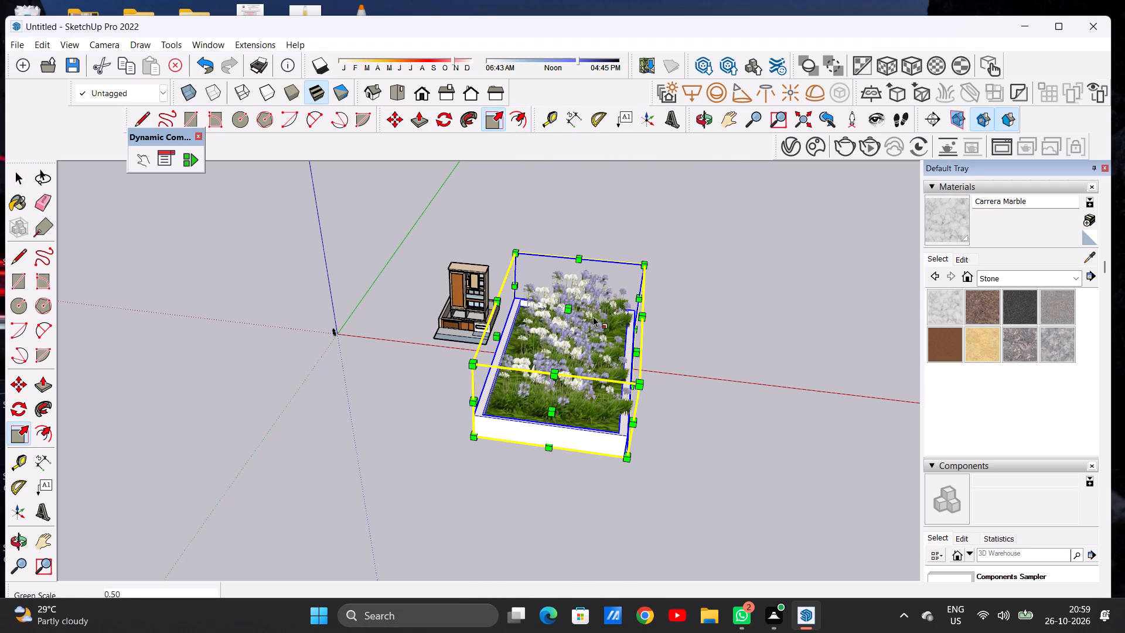
left_click(635, 355)
left_click(559, 337)
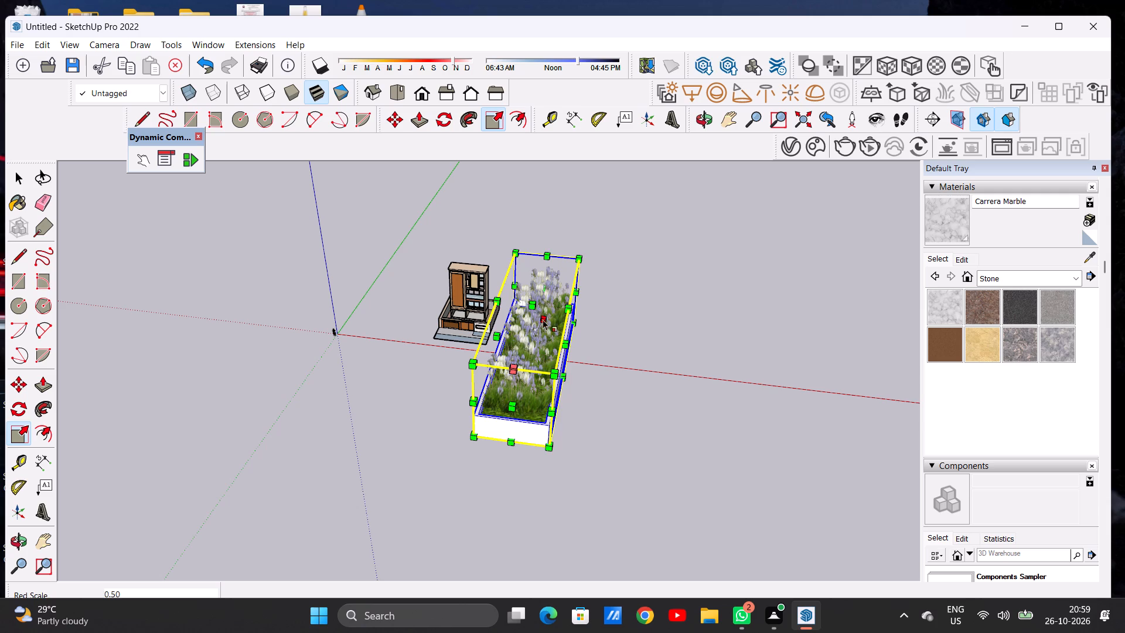
left_click(533, 308)
left_click(537, 339)
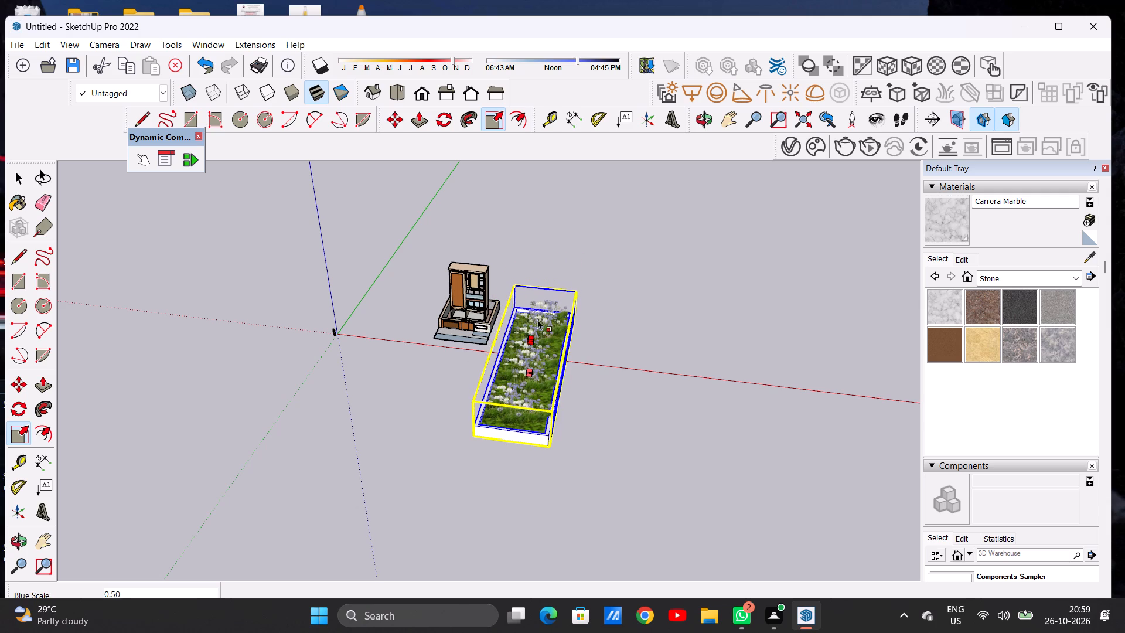
Scale the flower bed to about 0.57 and again to 0.68 along the green axis, and to about 0.58 along the red axis.
left_click(544, 308)
left_click(530, 348)
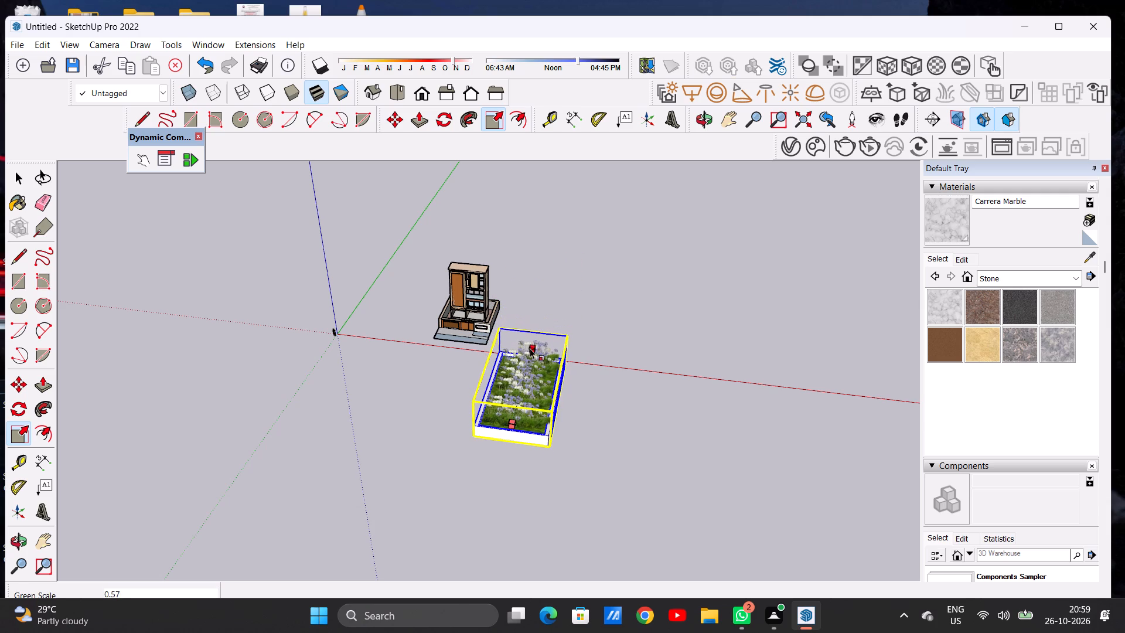
left_click(562, 386)
left_click(529, 373)
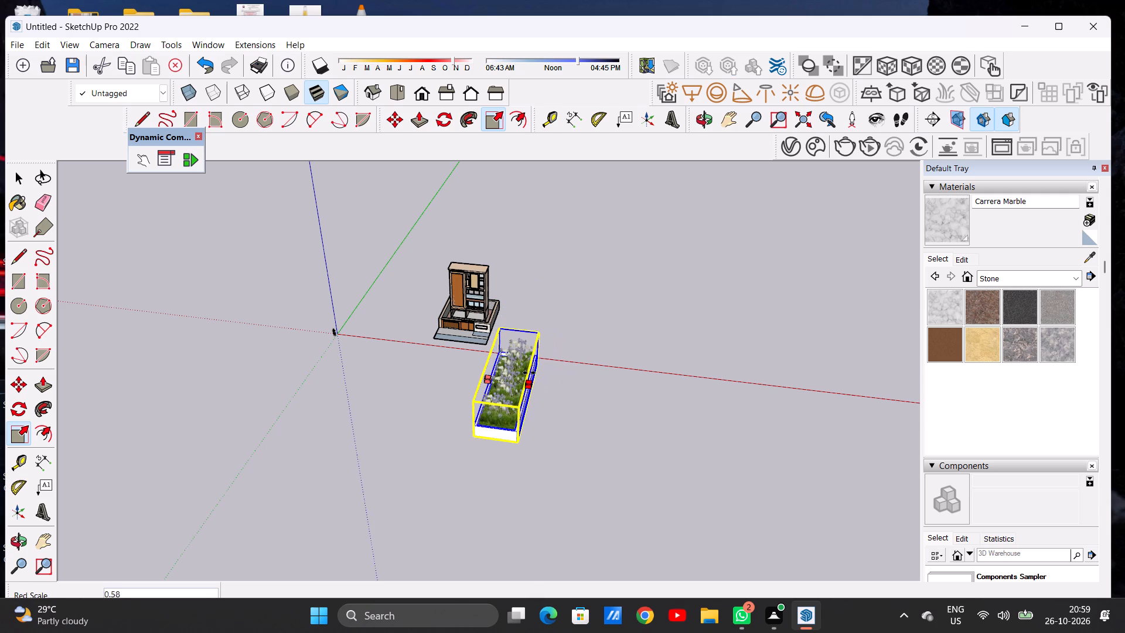
left_click(495, 423)
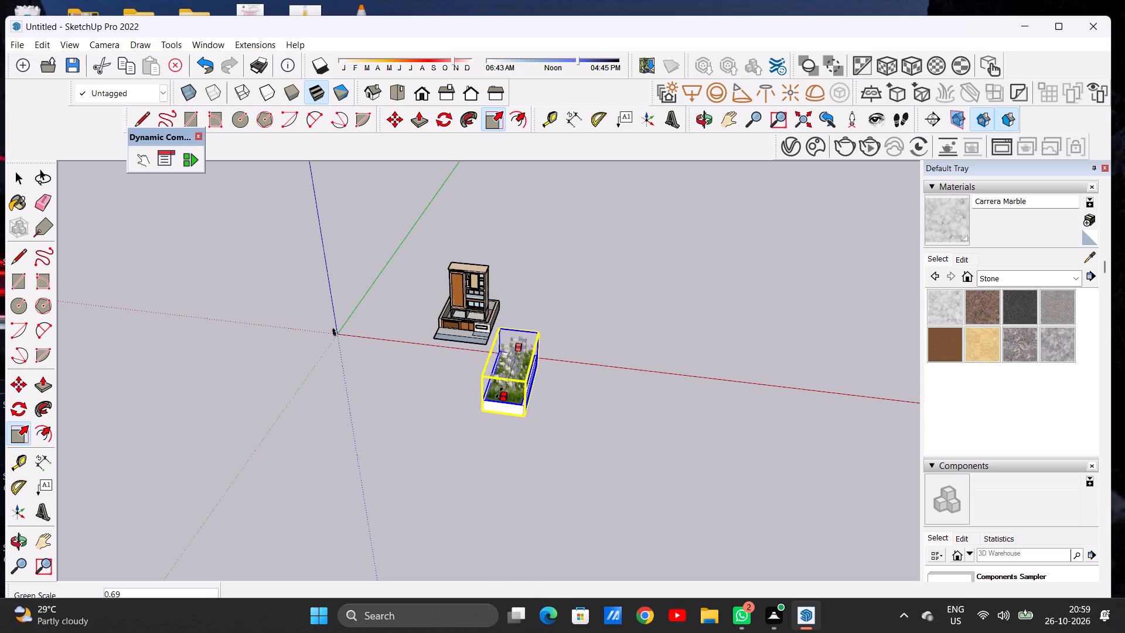
left_click(499, 393)
Narrow the flower bed again along the red axis and roughly halve its height.
left_click(535, 372)
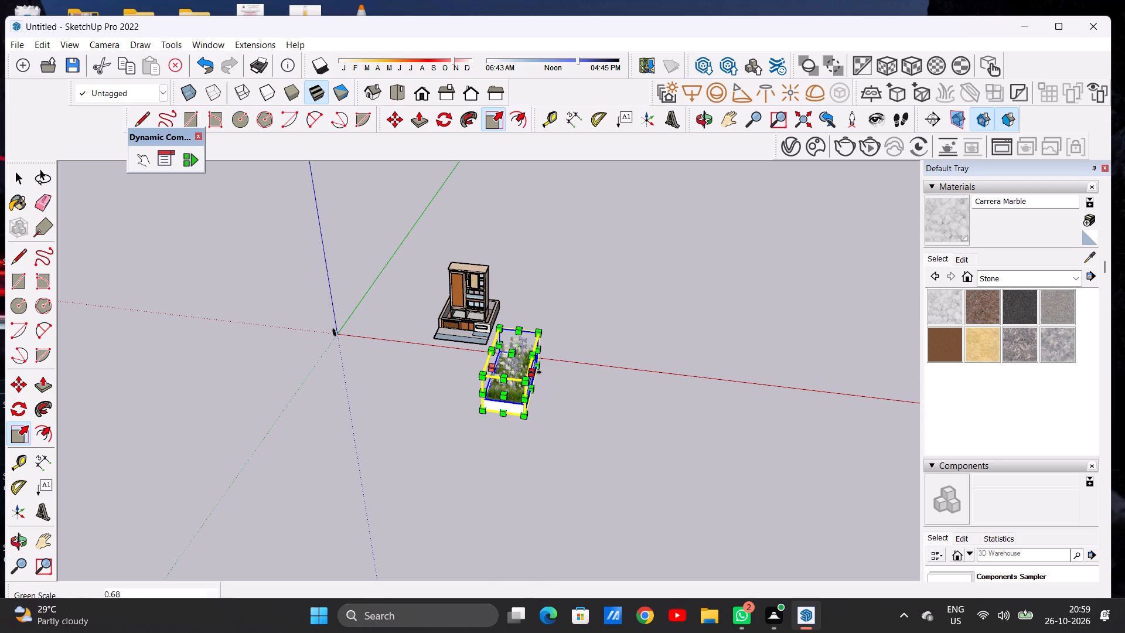
left_click(520, 365)
left_click(510, 353)
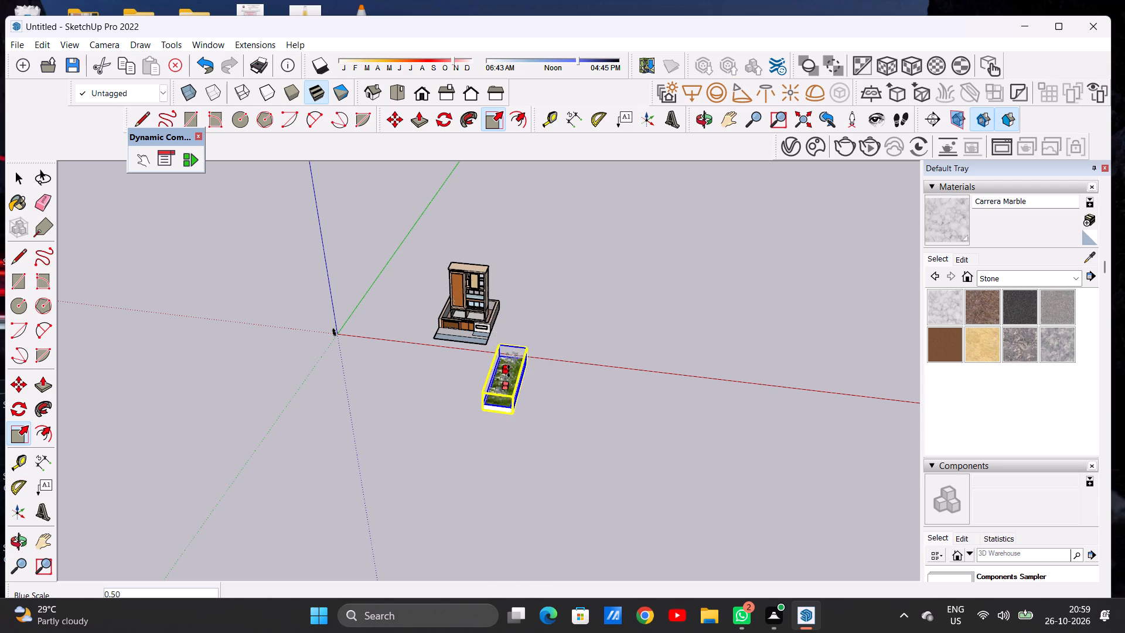
left_click(508, 374)
key("space")
left_click(539, 328)
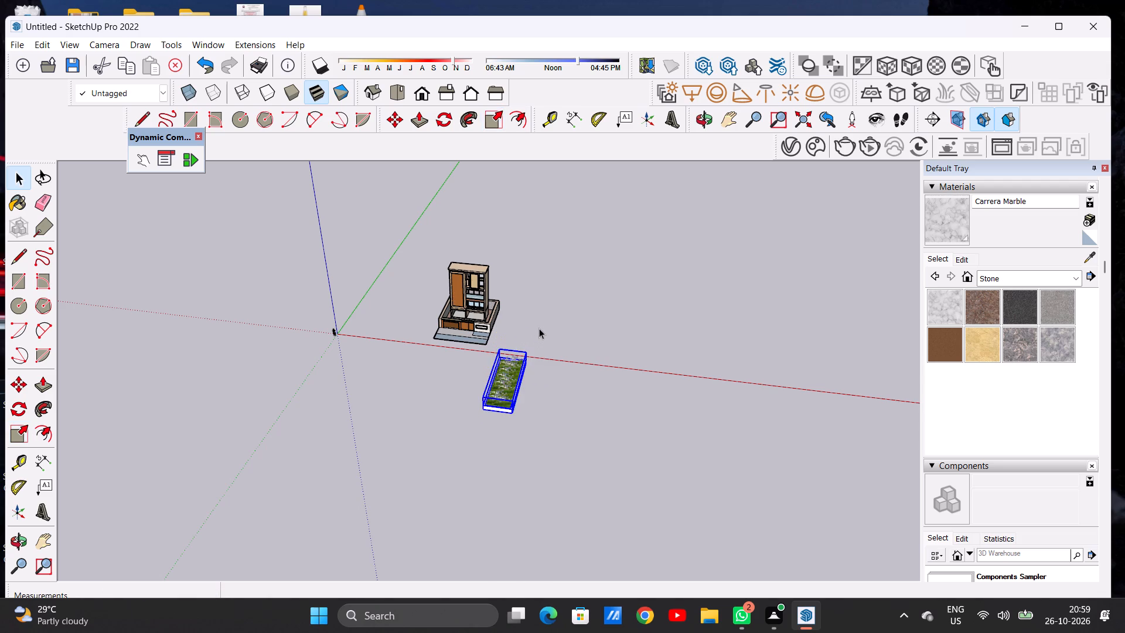
Move the flower bed by its front bottom corner about 12' 5" towards the building's side, near the red axis.
scroll(499, 369, "up", 13)
scroll(477, 351, "down", 7)
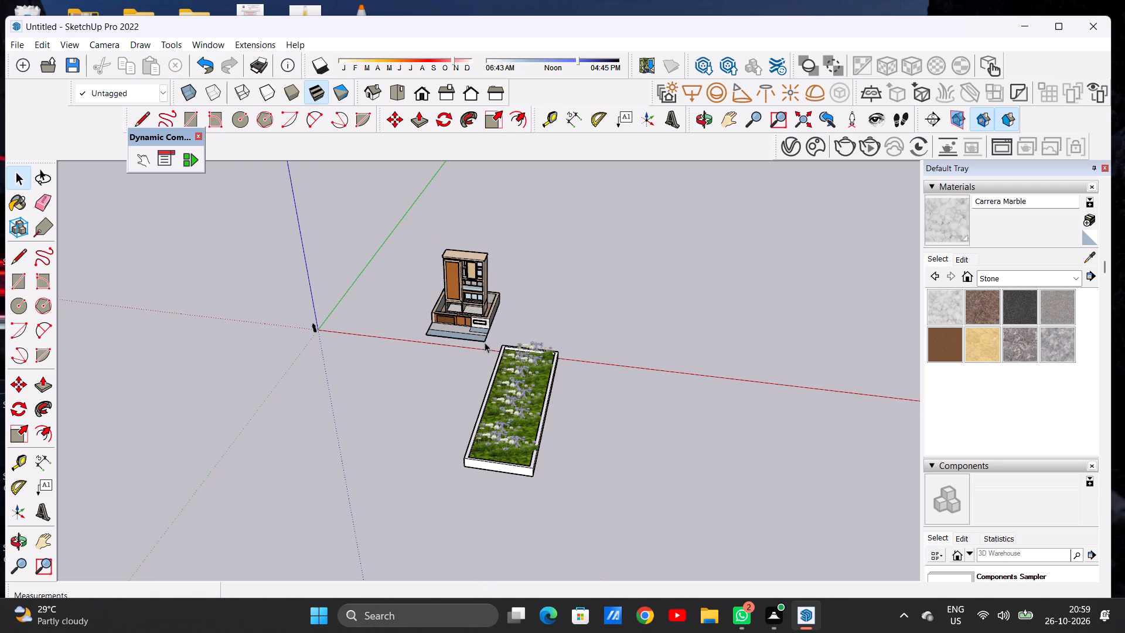
left_click(521, 404)
key("m")
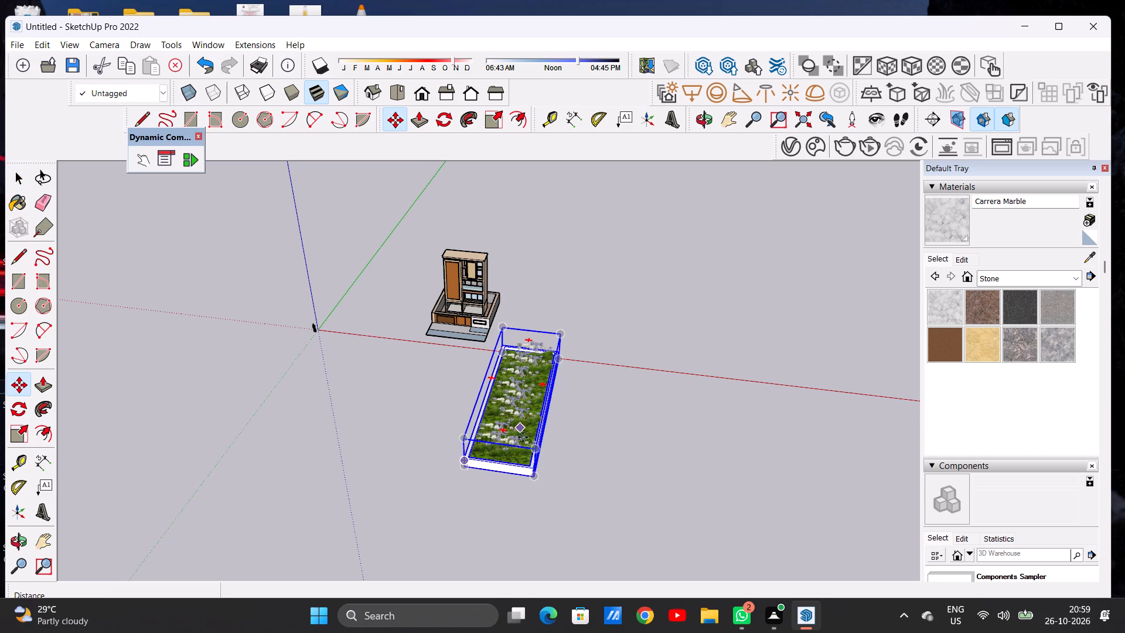
left_click(534, 478)
scroll(531, 368, "up", 8)
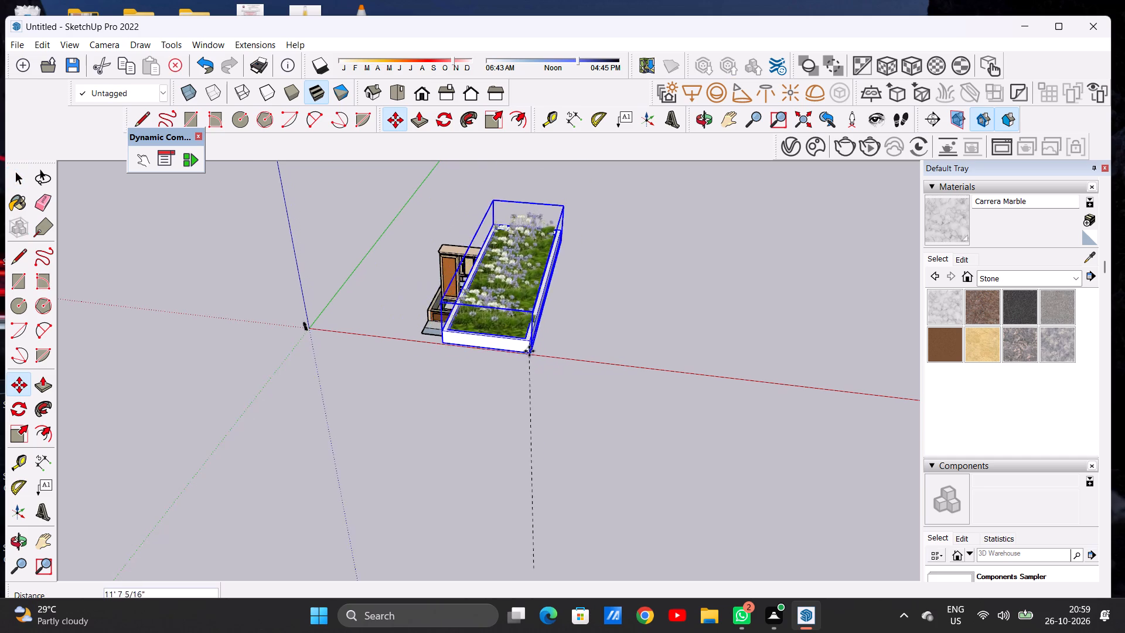
scroll(529, 351, "up", 5)
scroll(545, 316, "down", 5)
scroll(537, 297, "up", 12)
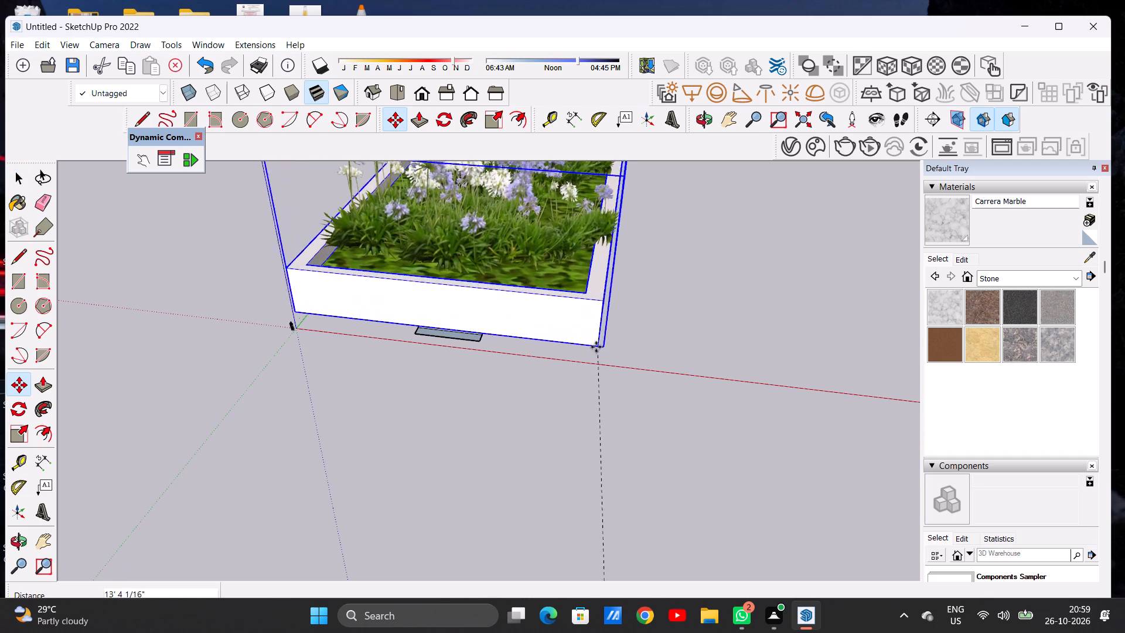
scroll(593, 347, "down", 18)
left_click(572, 350)
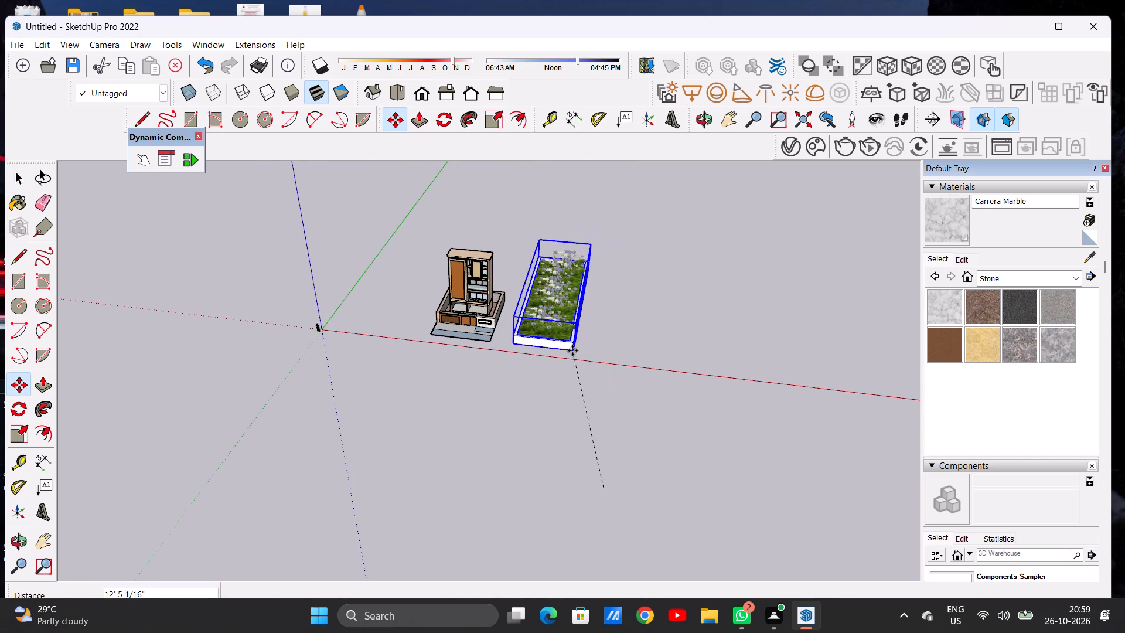
Scale the flower bed to about 0.43 along the green axis, 0.50 along the red axis and 0.27 along the blue axis.
key("space")
scroll(512, 355, "up", 14)
scroll(476, 333, "down", 2)
scroll(476, 339, "up", 1)
scroll(476, 339, "down", 6)
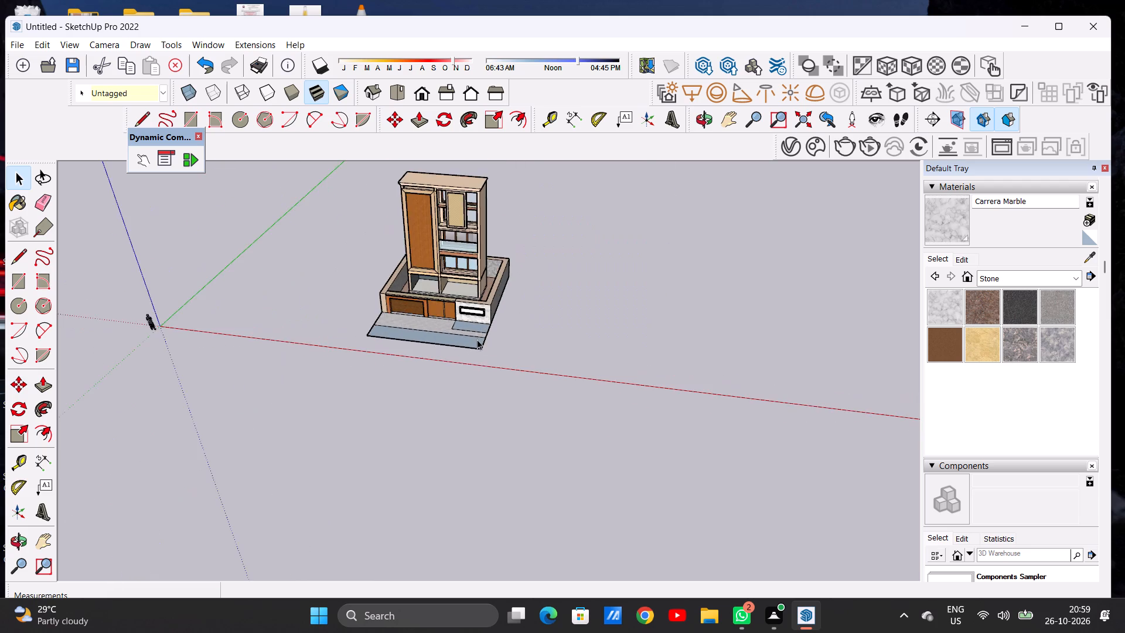
scroll(477, 339, "down", 13)
middle_click_drag(503, 341, 490, 351)
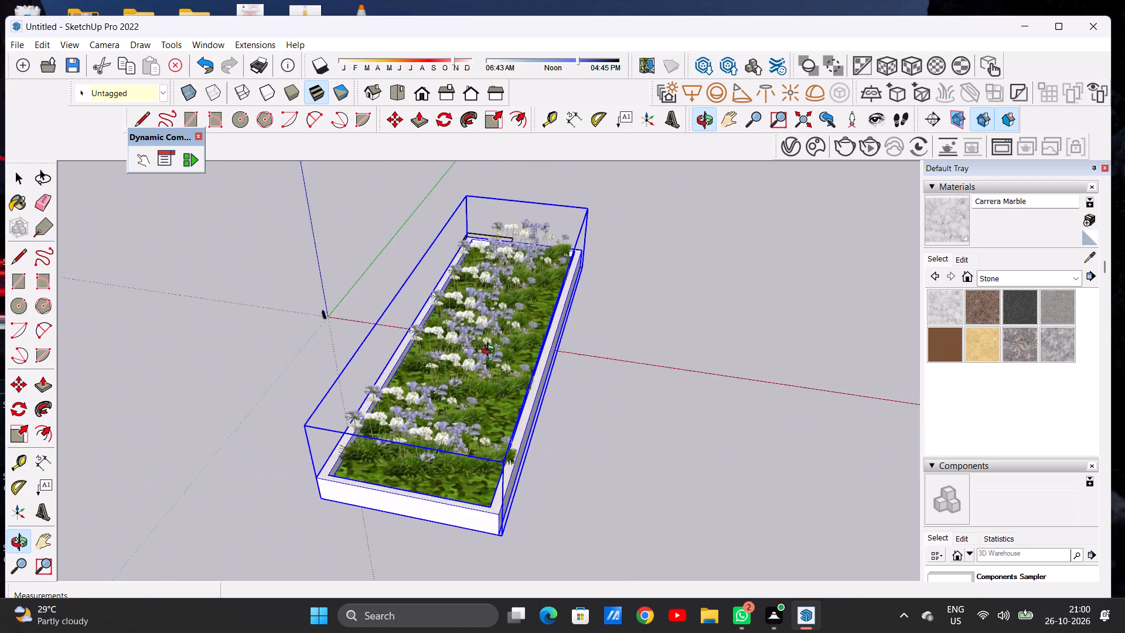
middle_click_drag(490, 351, 490, 356)
left_click(493, 120)
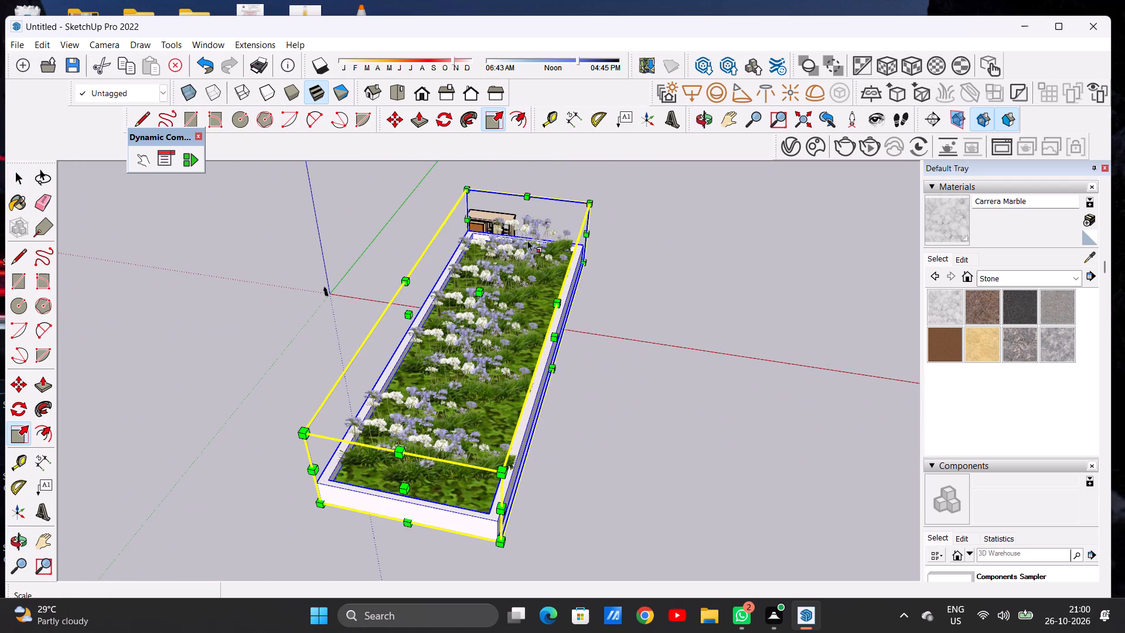
left_click(523, 228)
left_click(459, 338)
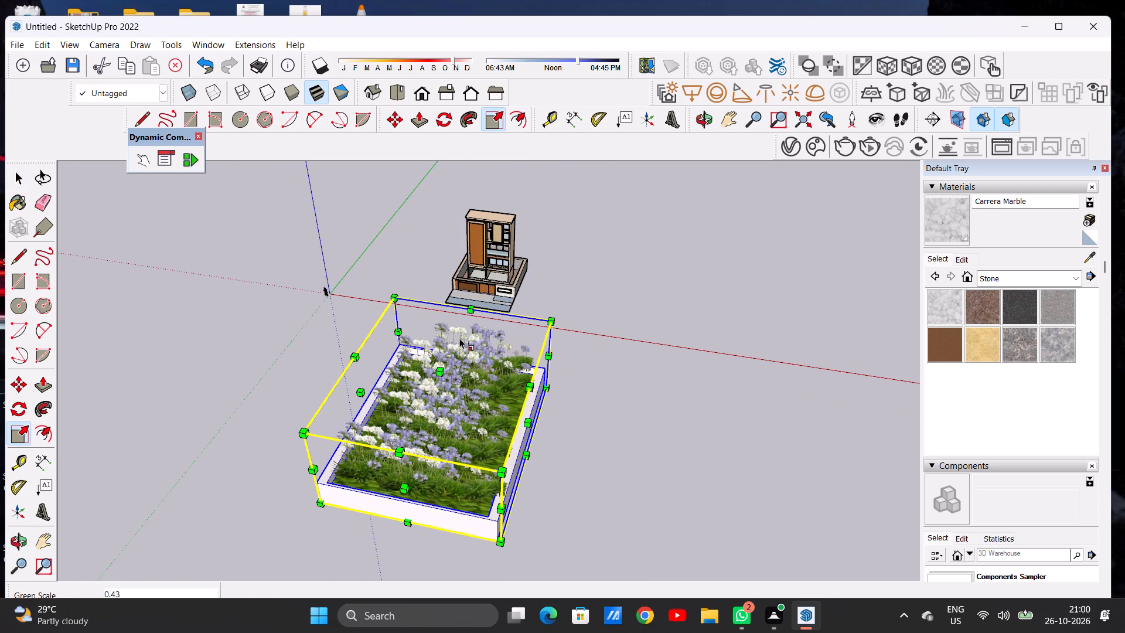
left_click(532, 418)
left_click(436, 366)
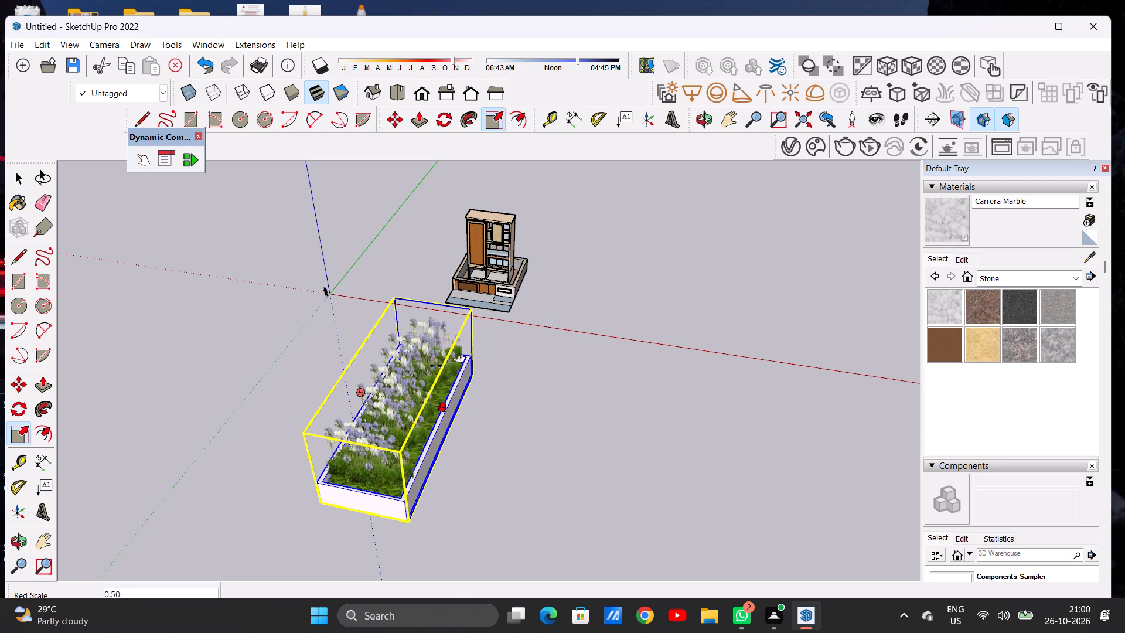
left_click(396, 362)
left_click(400, 415)
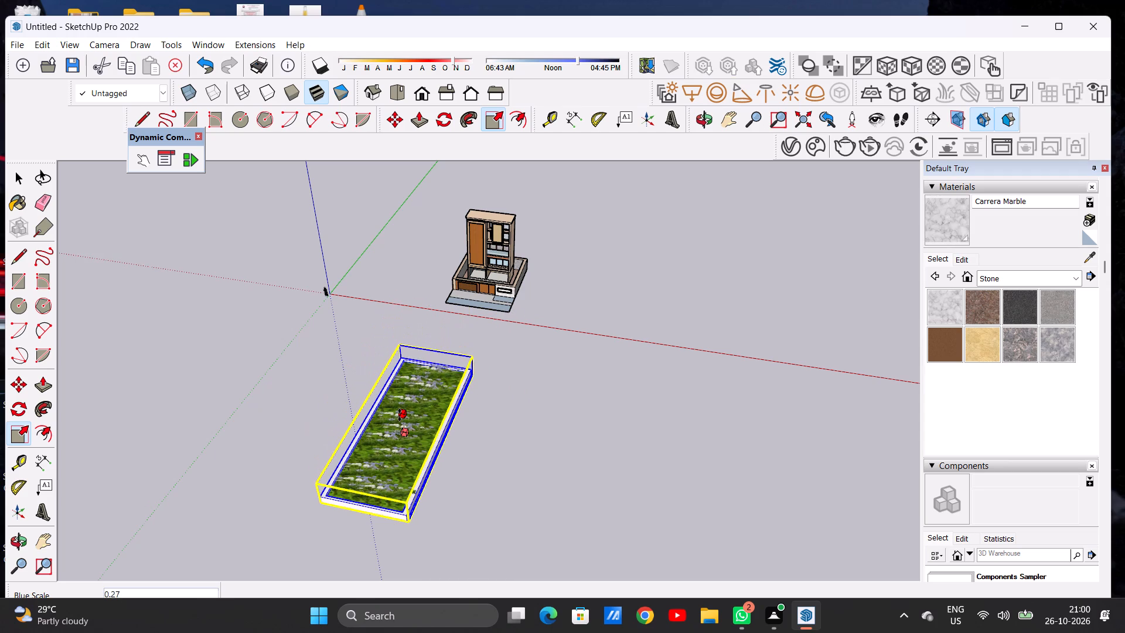
Scale the flower bed to about 0.62 along the red axis and to 2.00 along the blue axis.
left_click(446, 433)
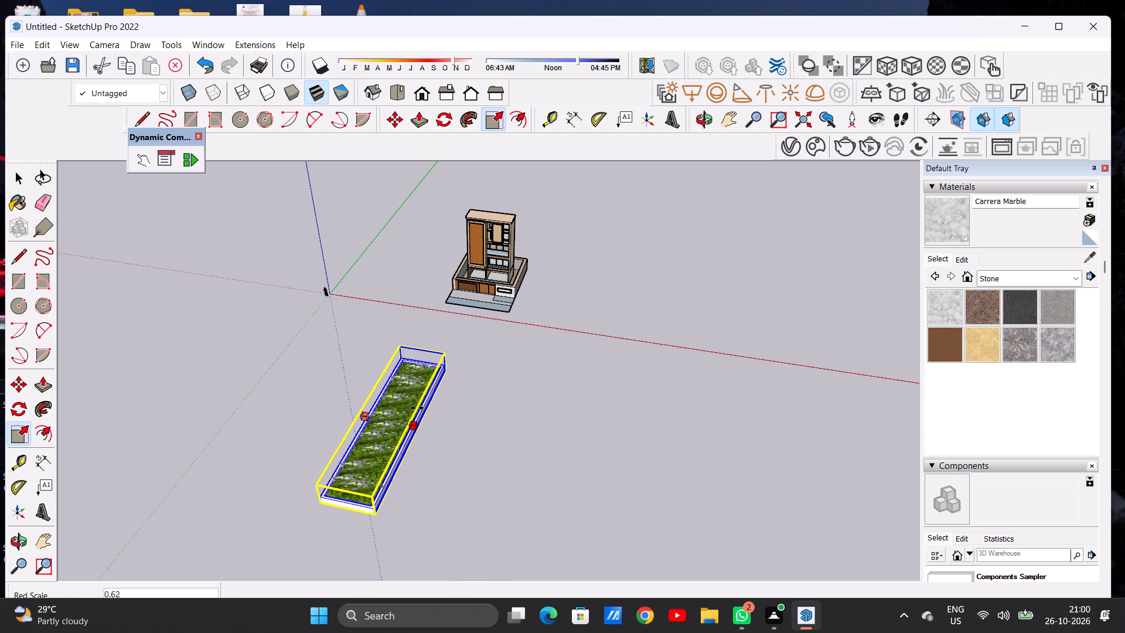
left_click(417, 408)
left_click(384, 408)
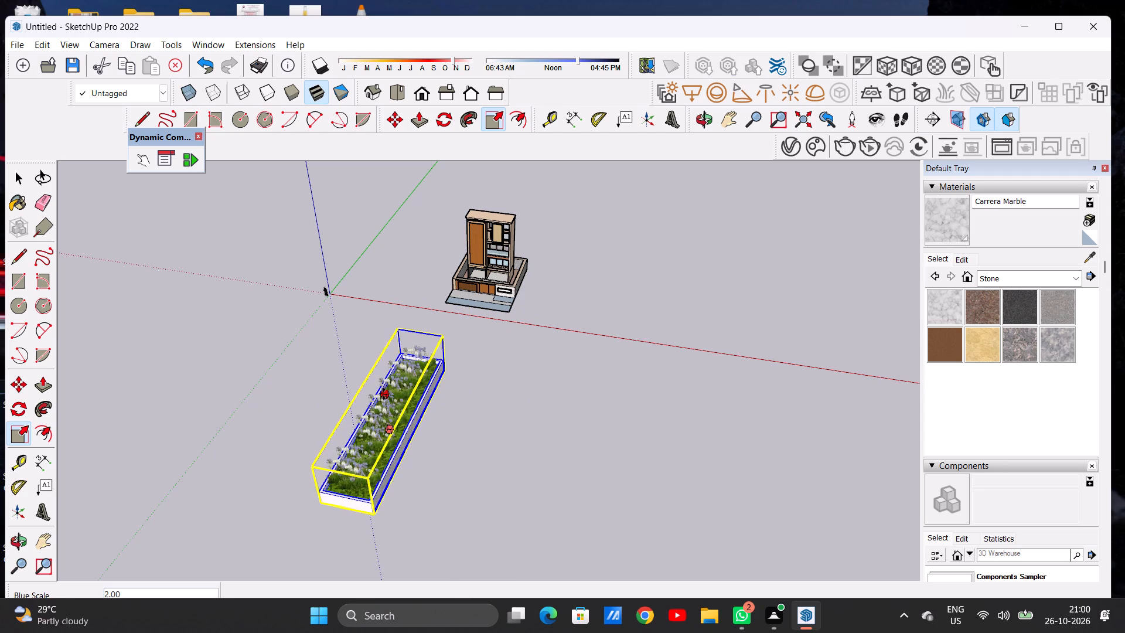
left_click(384, 394)
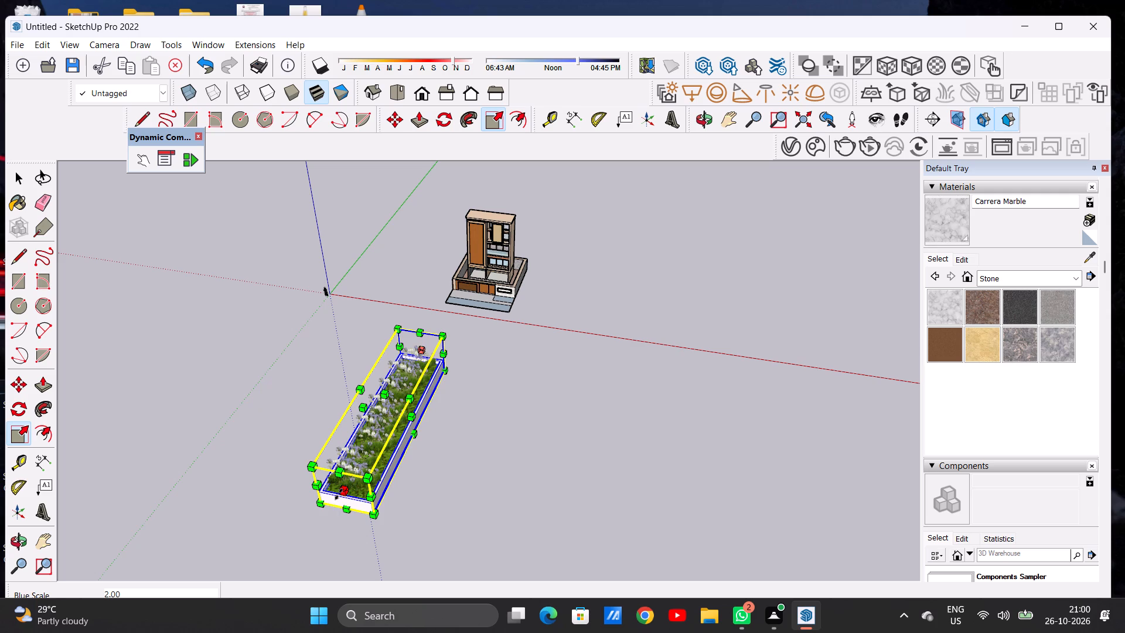
Scale the flower bed to 0.50 along the green axis, about 0.62 along the red axis and about 0.50 along the blue axis.
left_click(339, 494)
left_click(395, 409)
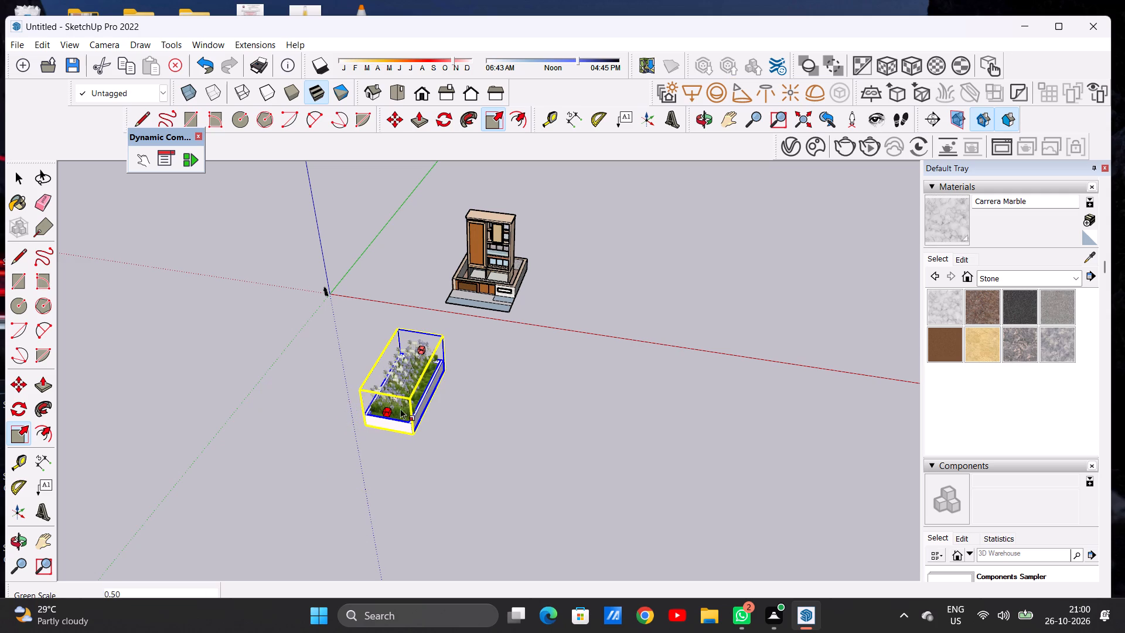
left_click(434, 387)
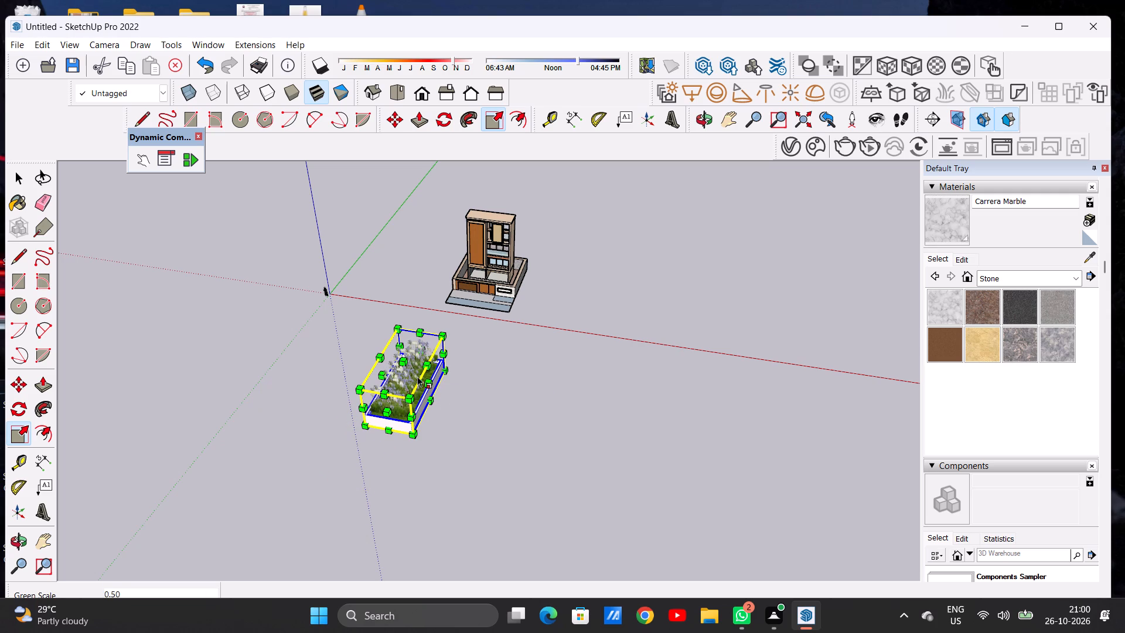
left_click(435, 383)
left_click(429, 382)
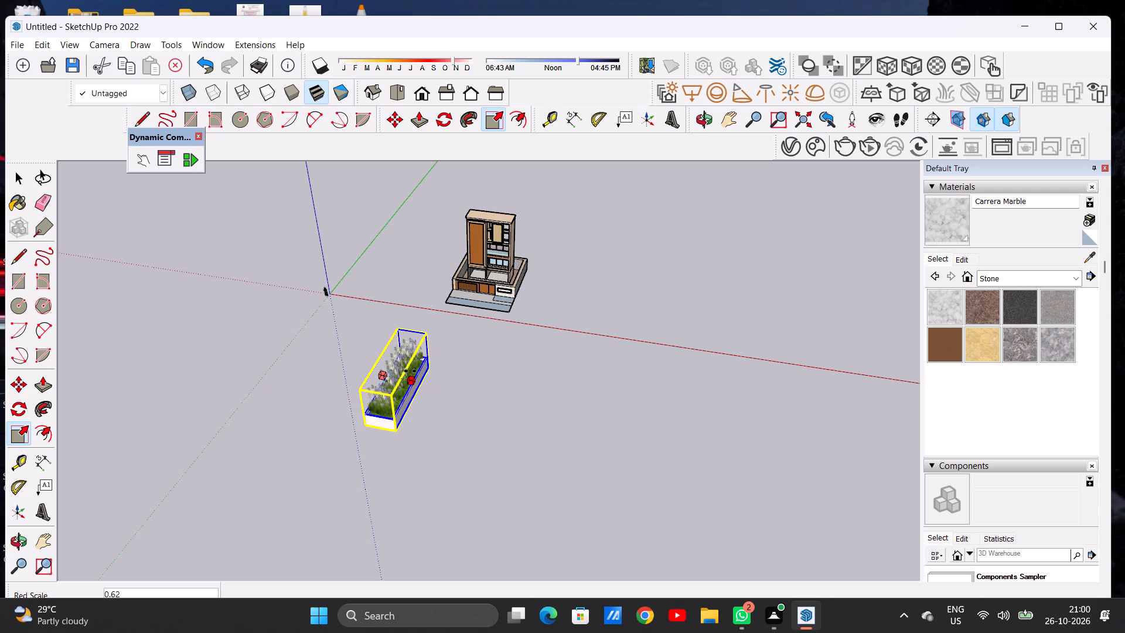
left_click(410, 371)
left_click(394, 355)
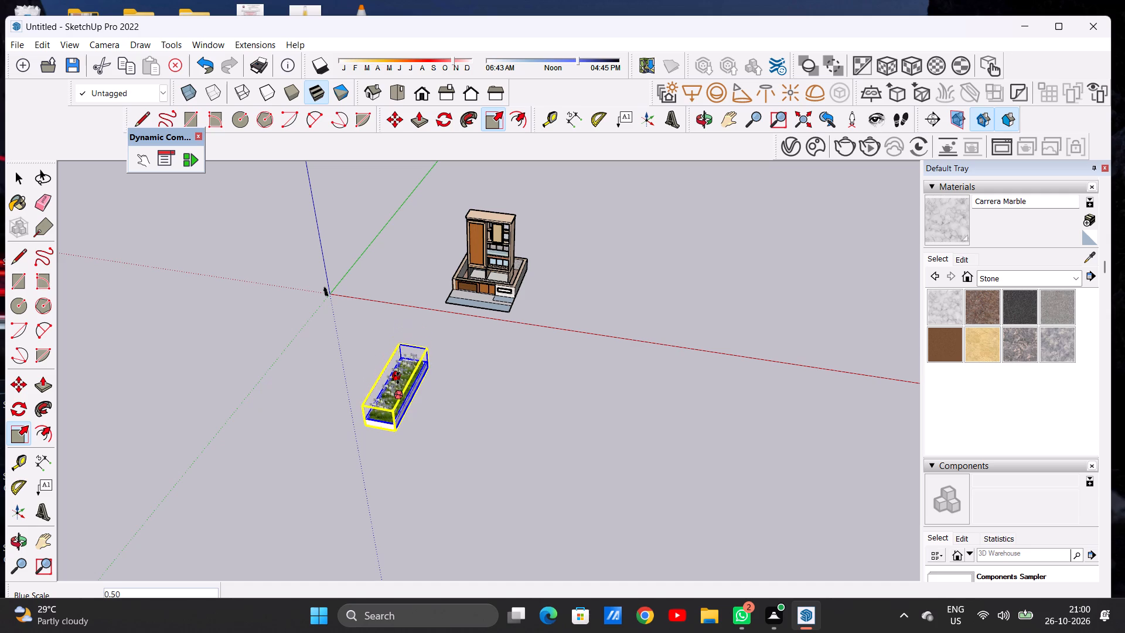
left_click(398, 379)
key("space")
left_click(591, 307)
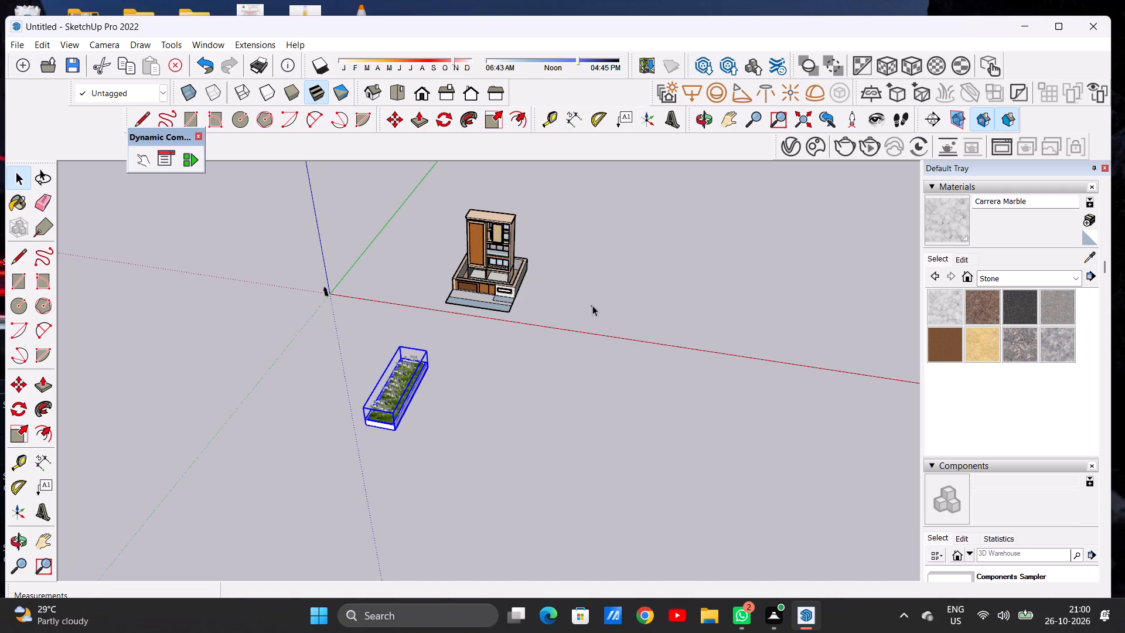
Select the flower bed and move it by its front bottom corner about 9' towards the building's forecourt side.
scroll(450, 346, "down", 4)
scroll(449, 355, "up", 6)
scroll(454, 369, "down", 2)
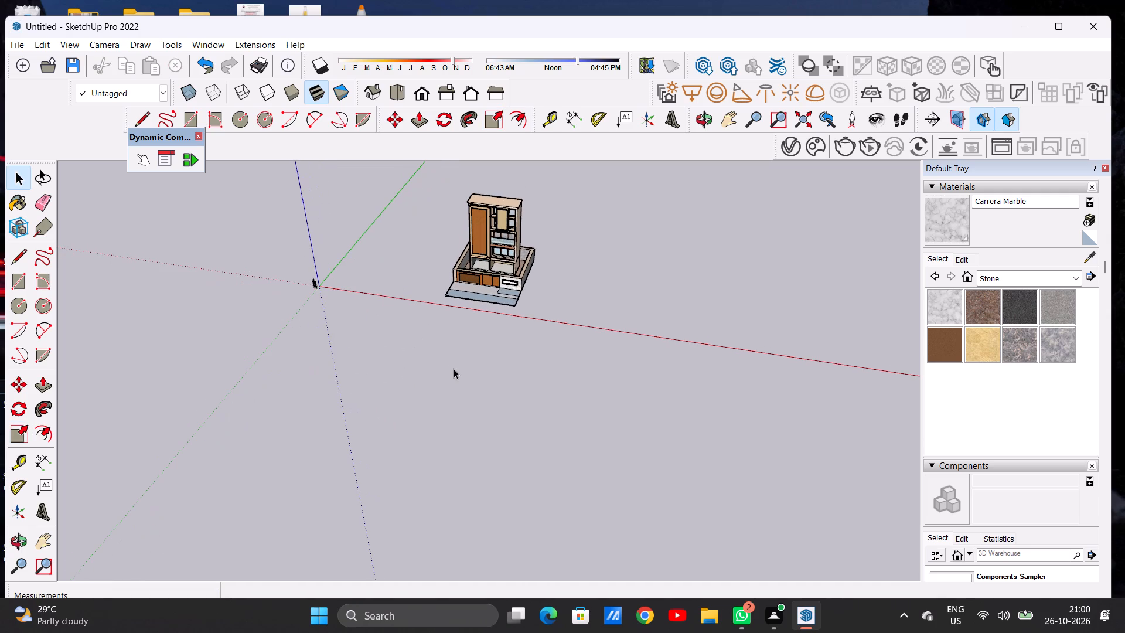
scroll(454, 369, "down", 1)
left_click(428, 384)
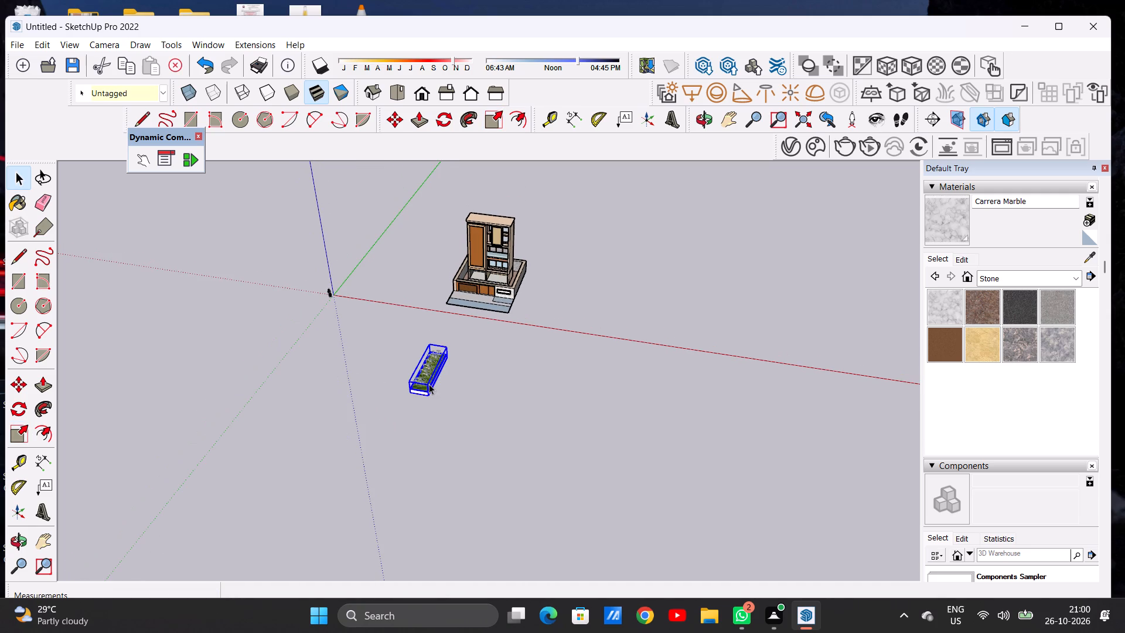
key("m")
left_click(431, 401)
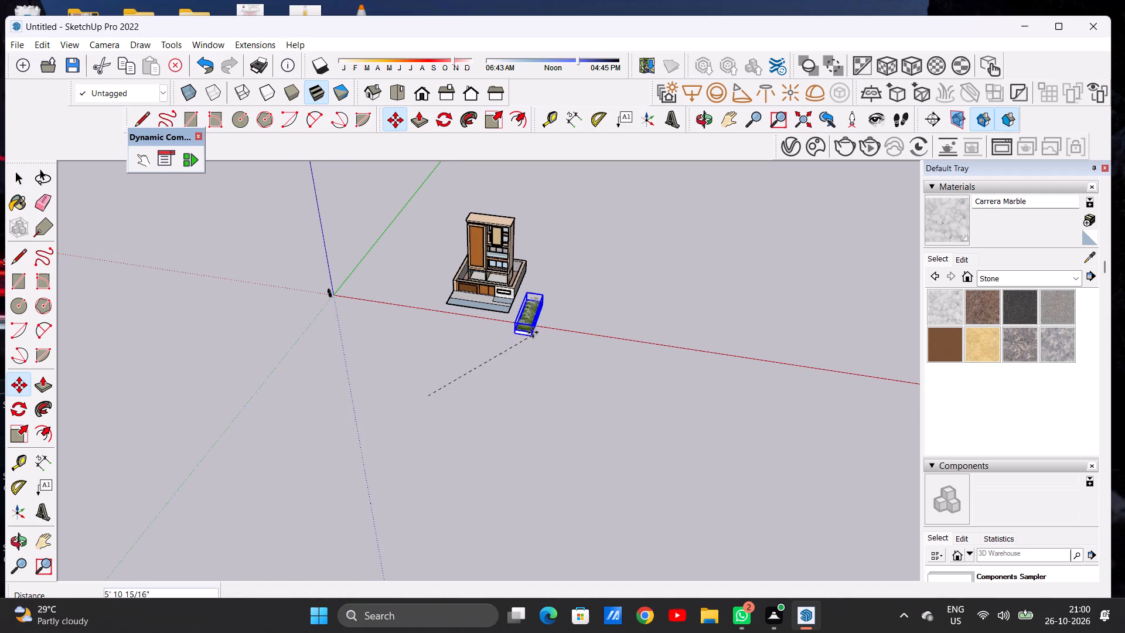
scroll(516, 307, "up", 9)
scroll(516, 307, "down", 15)
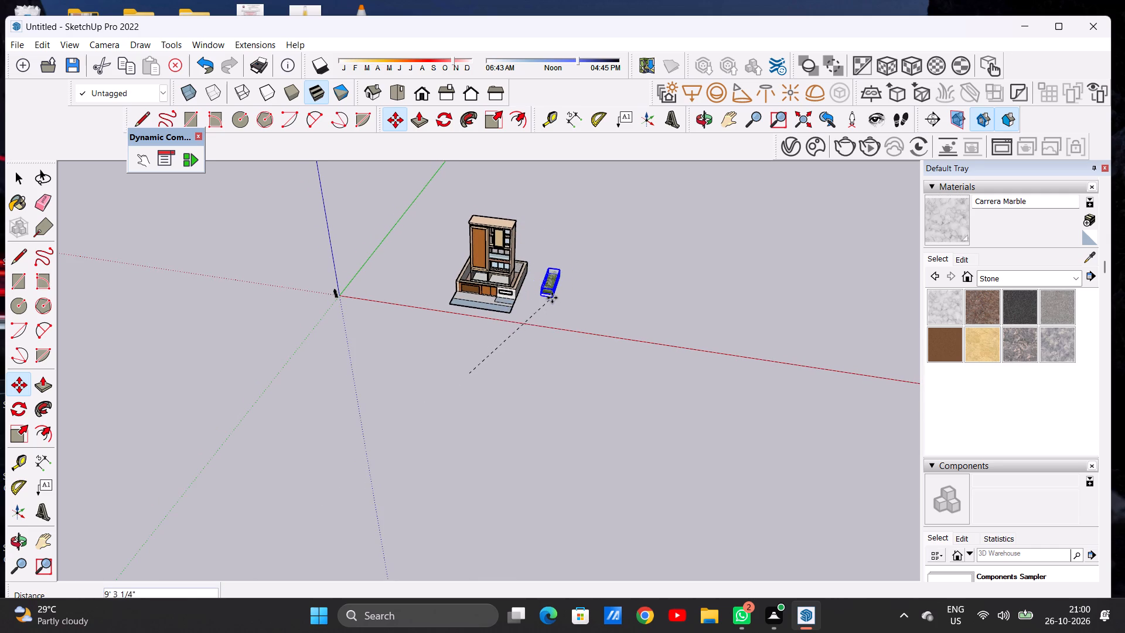
left_click(555, 308)
key("space")
Move the flower bed by its front bottom corner along the red axis direction, clear of the building's side.
scroll(510, 298, "up", 8)
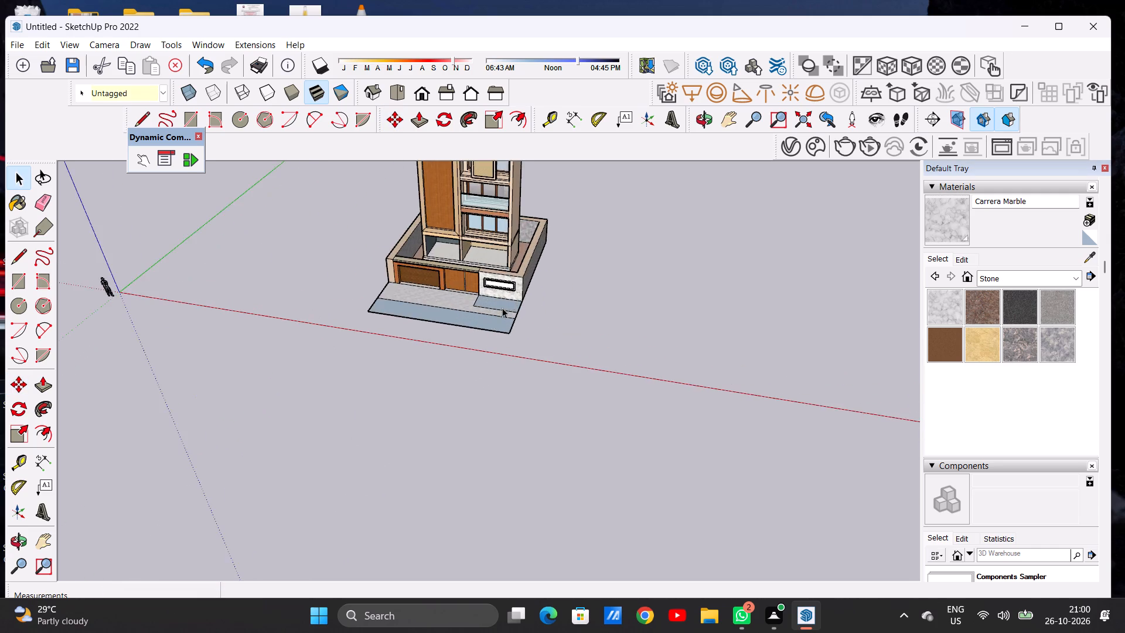
scroll(497, 321, "down", 3)
scroll(497, 323, "up", 1)
scroll(497, 323, "down", 1)
scroll(497, 323, "up", 1)
scroll(497, 323, "down", 13)
scroll(506, 349, "up", 10)
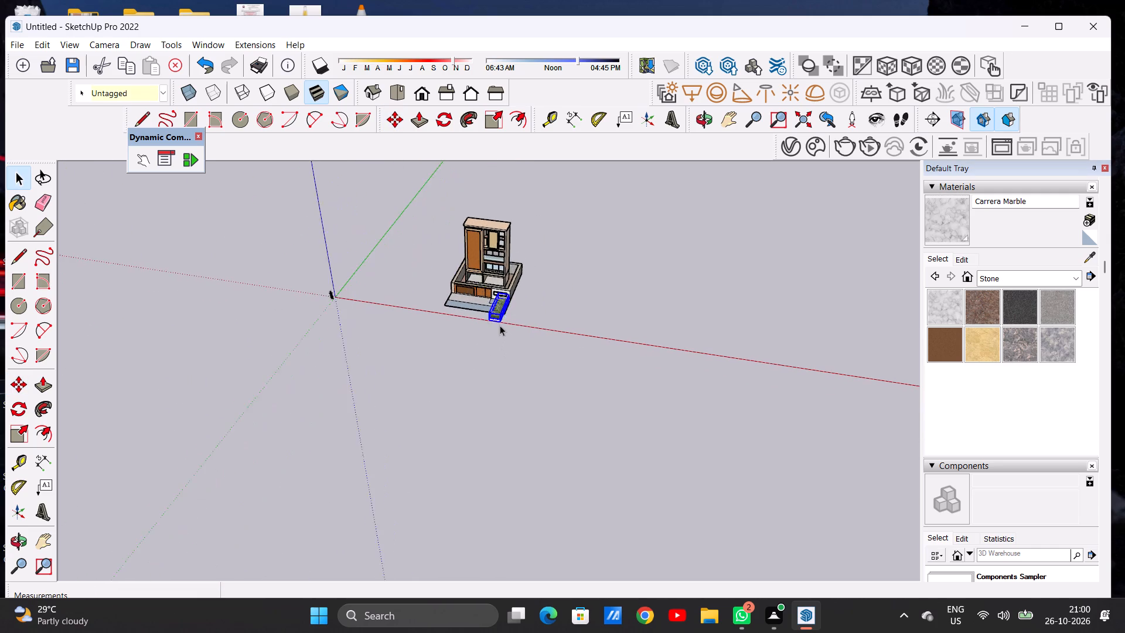
scroll(500, 325, "up", 2)
key("m")
left_click(503, 321)
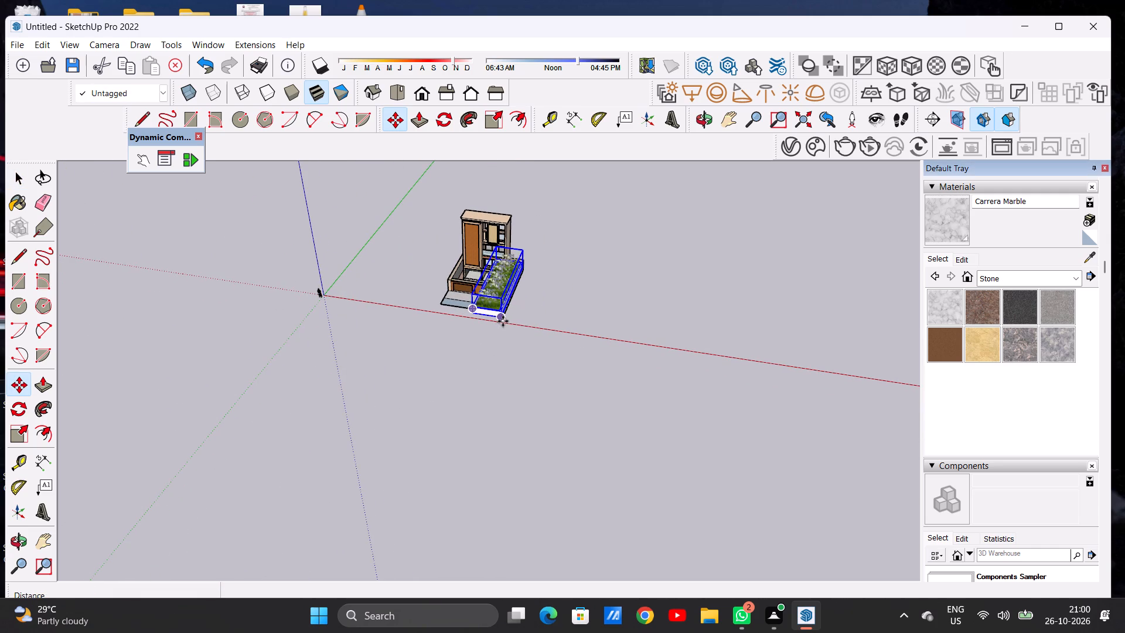
left_click(622, 298)
key("space")
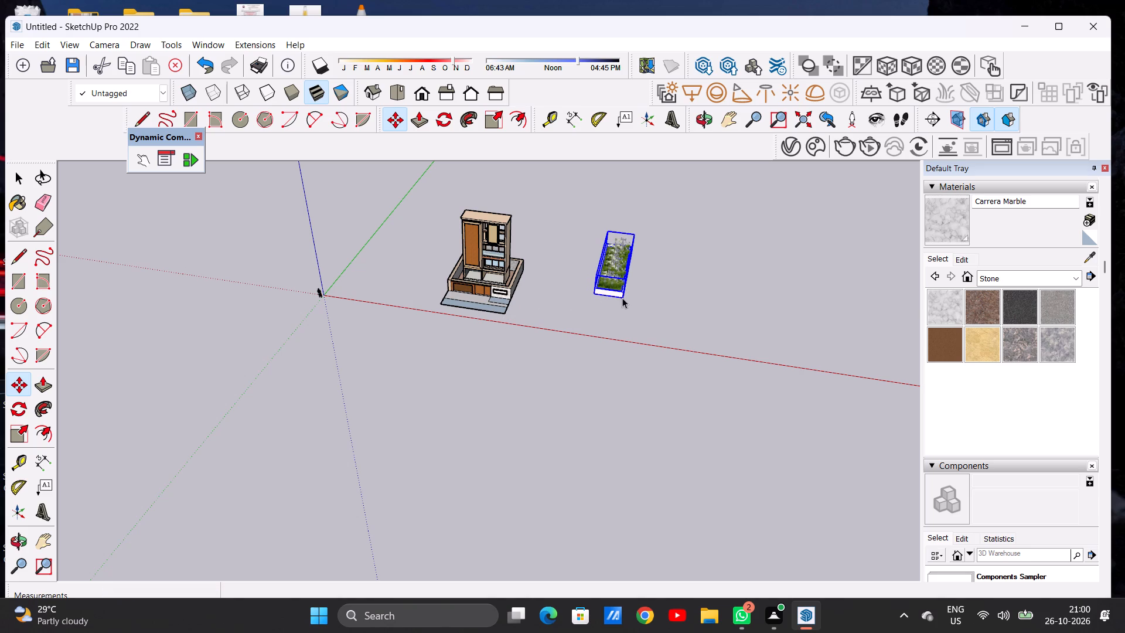
Move the flower bed by its front bottom corner about 25' 2" towards the rear, beyond the building's side.
scroll(539, 297, "up", 10)
scroll(490, 322, "down", 8)
scroll(507, 295, "up", 1)
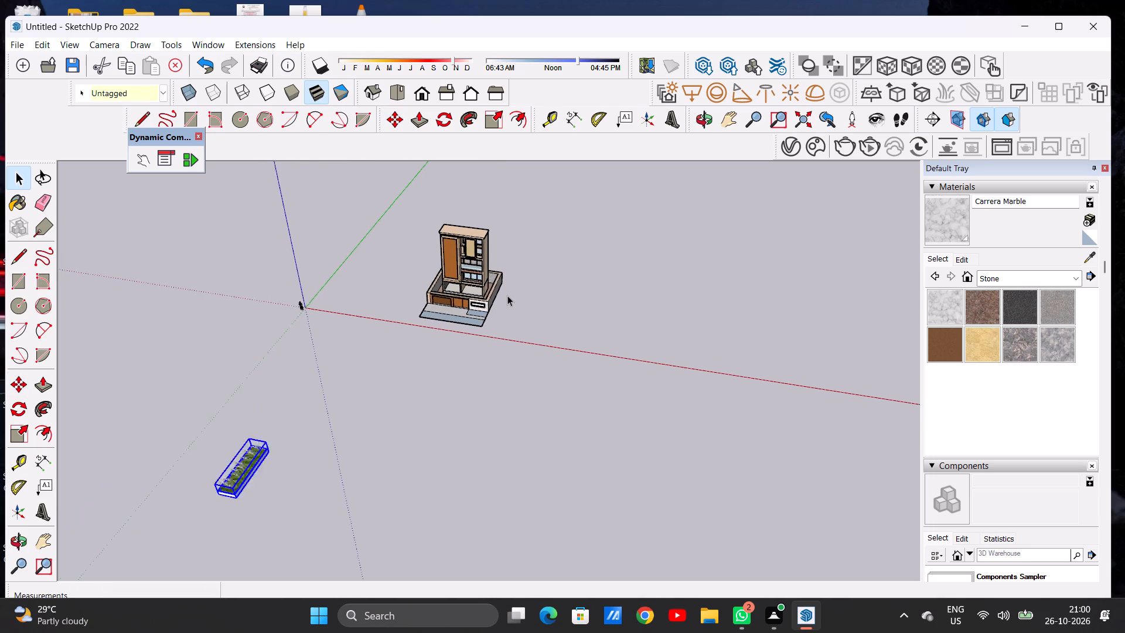
scroll(507, 295, "up", 2)
scroll(507, 295, "down", 4)
key("m")
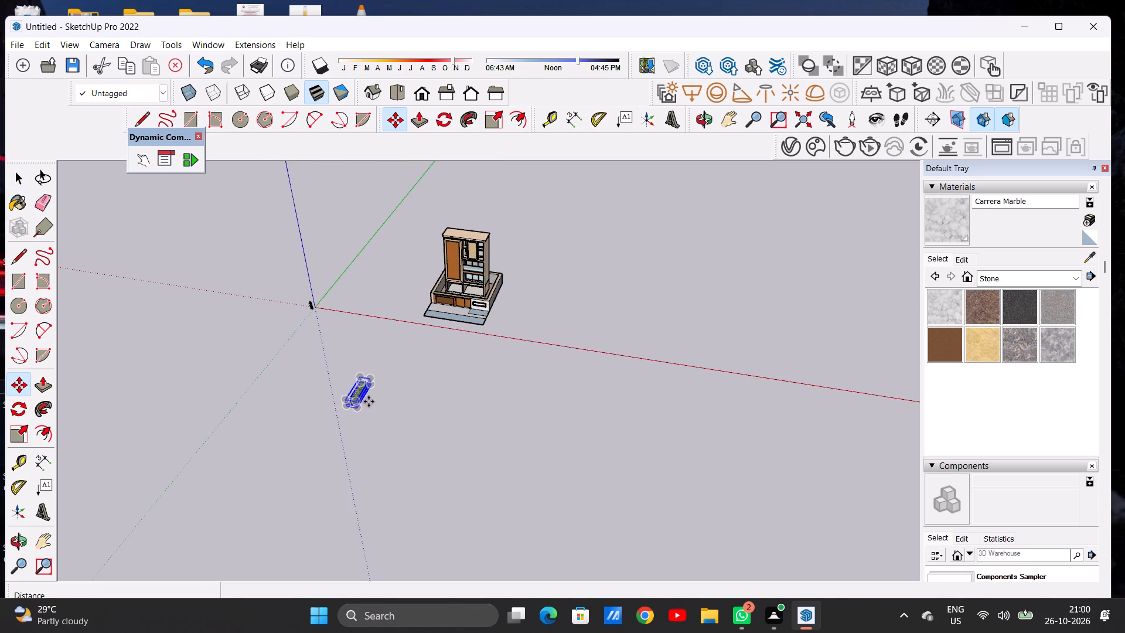
left_click(360, 414)
left_click(537, 255)
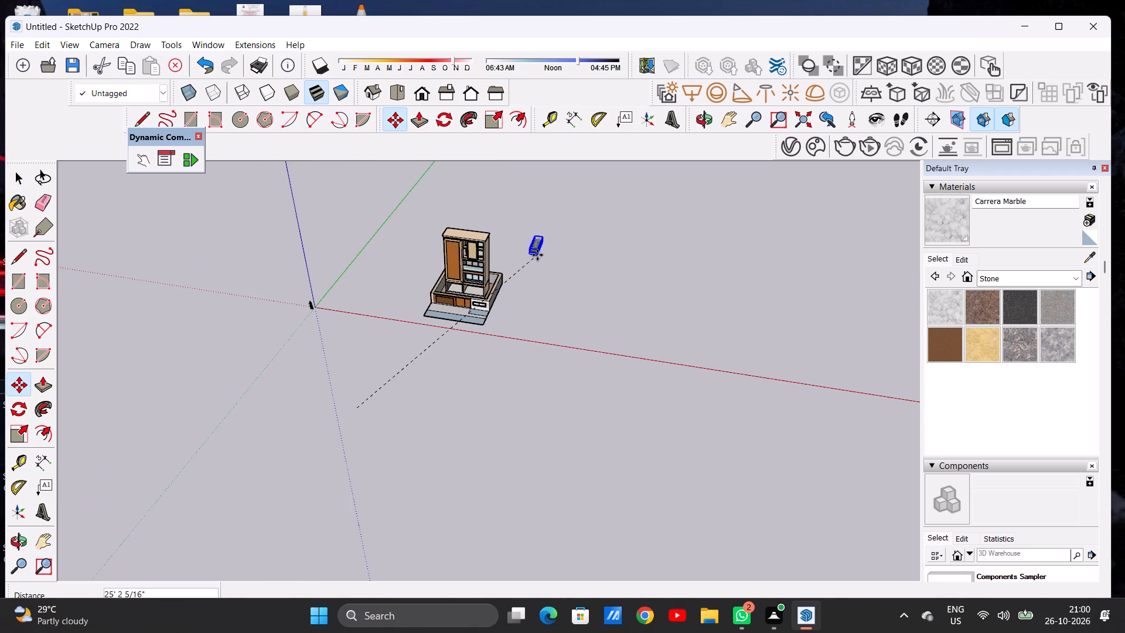
left_click(537, 255)
key("space")
Shorten the flower bed from its front face to about 0.28 along the green axis.
scroll(535, 243, "up", 12)
scroll(535, 246, "down", 4)
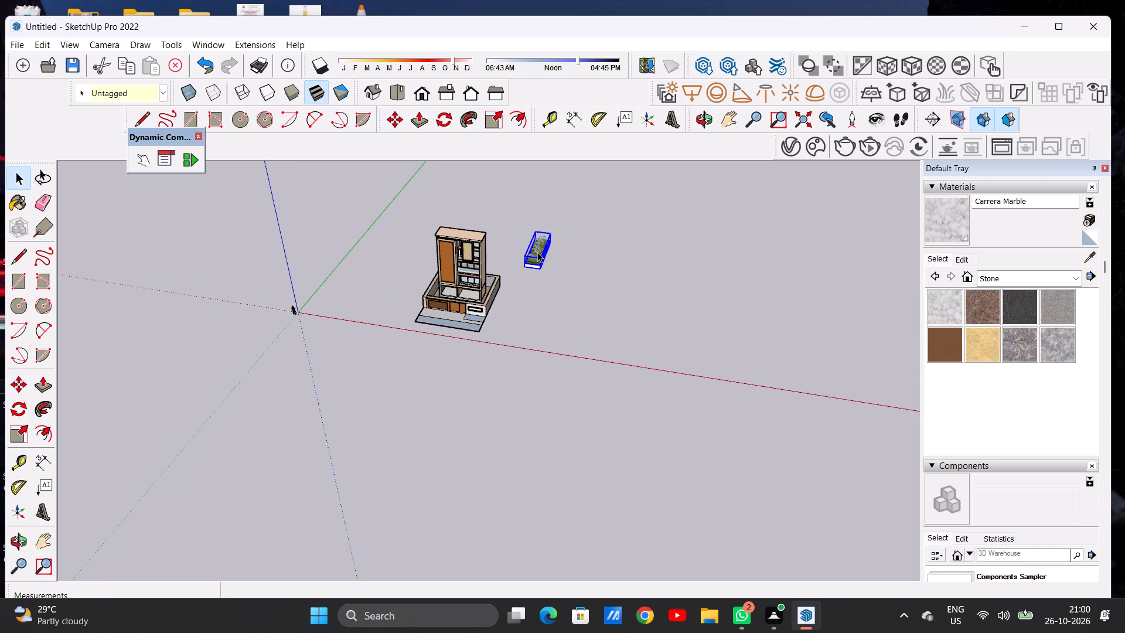
scroll(537, 252, "down", 2)
scroll(538, 253, "up", 11)
scroll(499, 339, "down", 3)
scroll(468, 326, "up", 7)
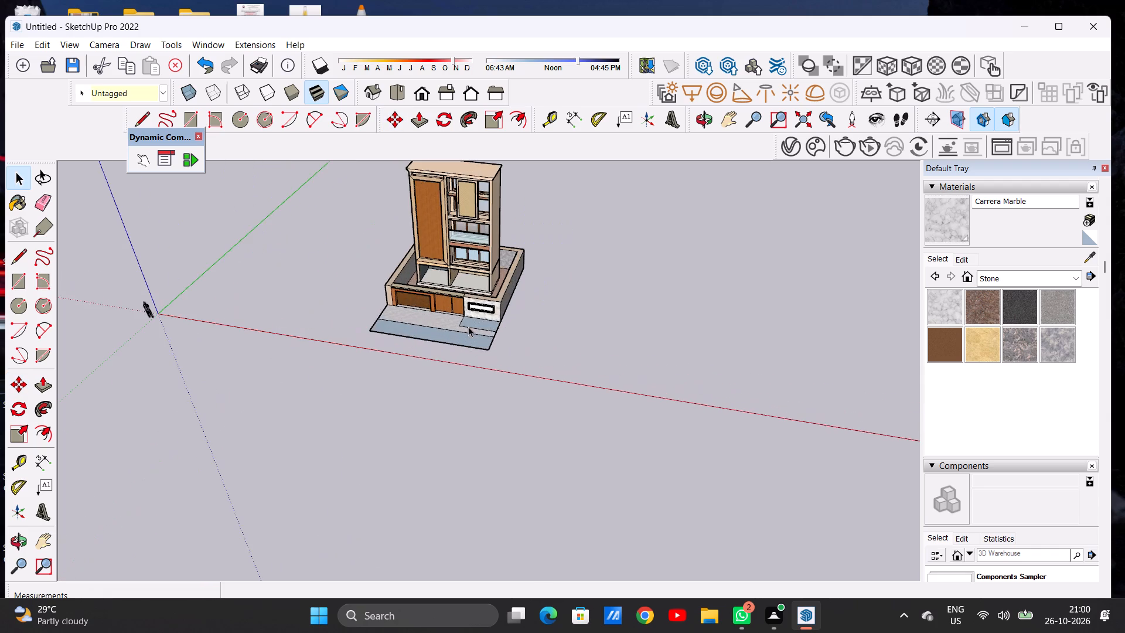
scroll(478, 318, "down", 14)
scroll(495, 317, "up", 16)
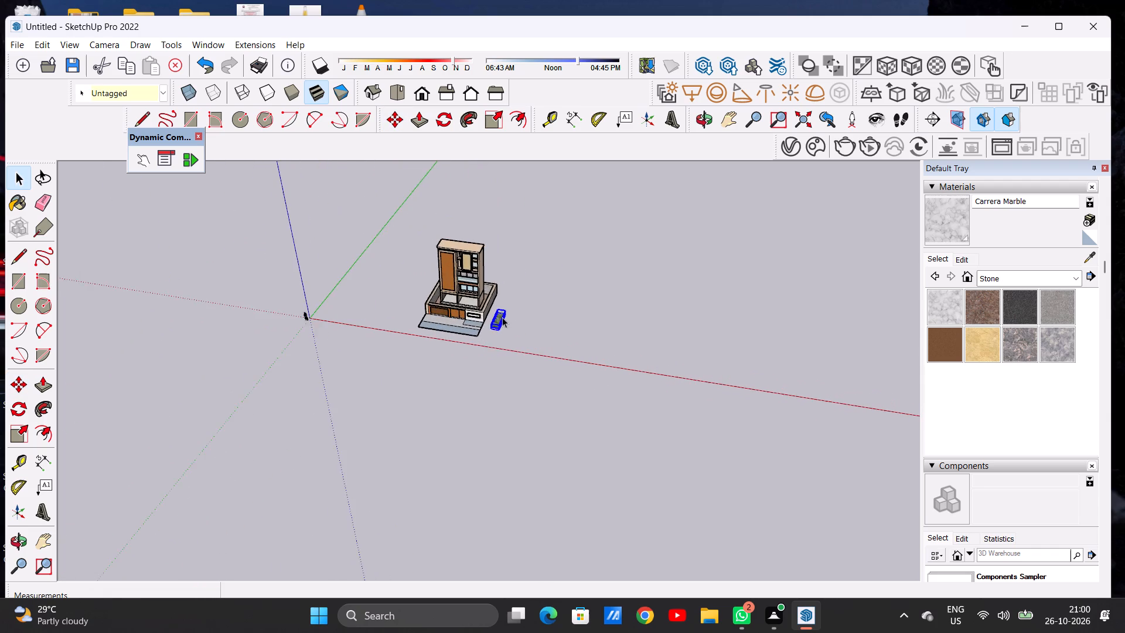
scroll(502, 317, "up", 15)
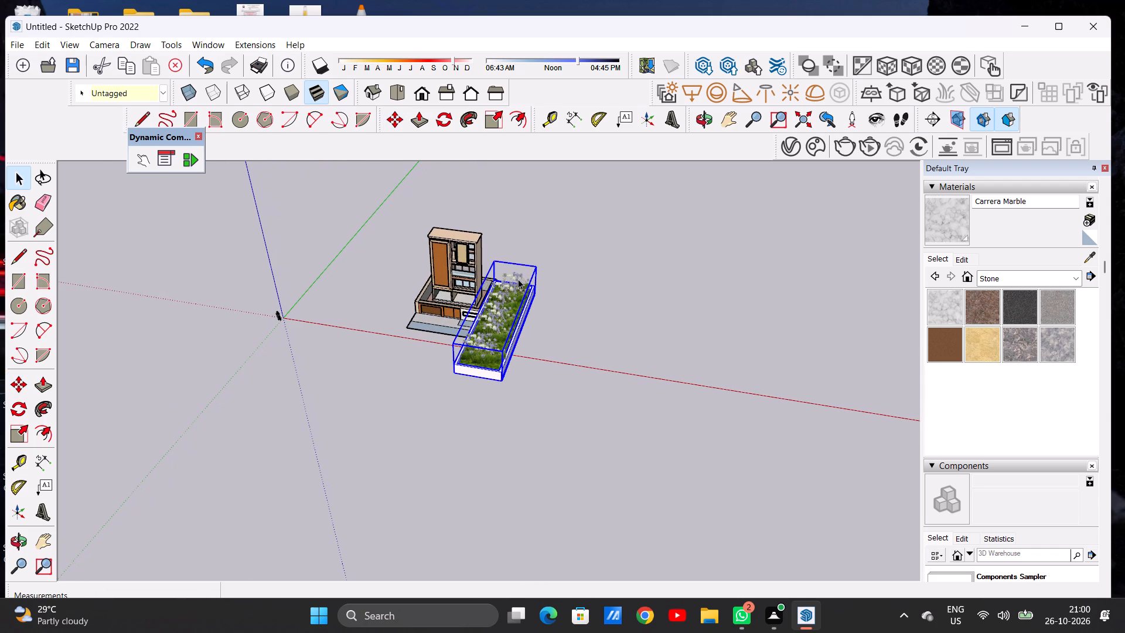
left_click(487, 127)
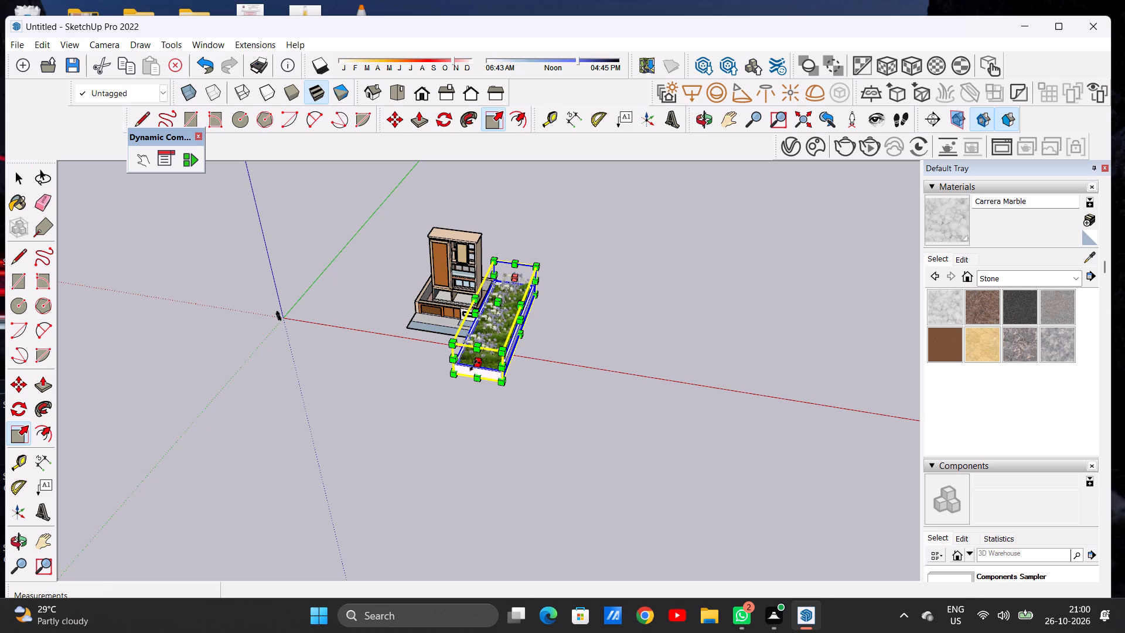
left_click(474, 365)
left_click(511, 302)
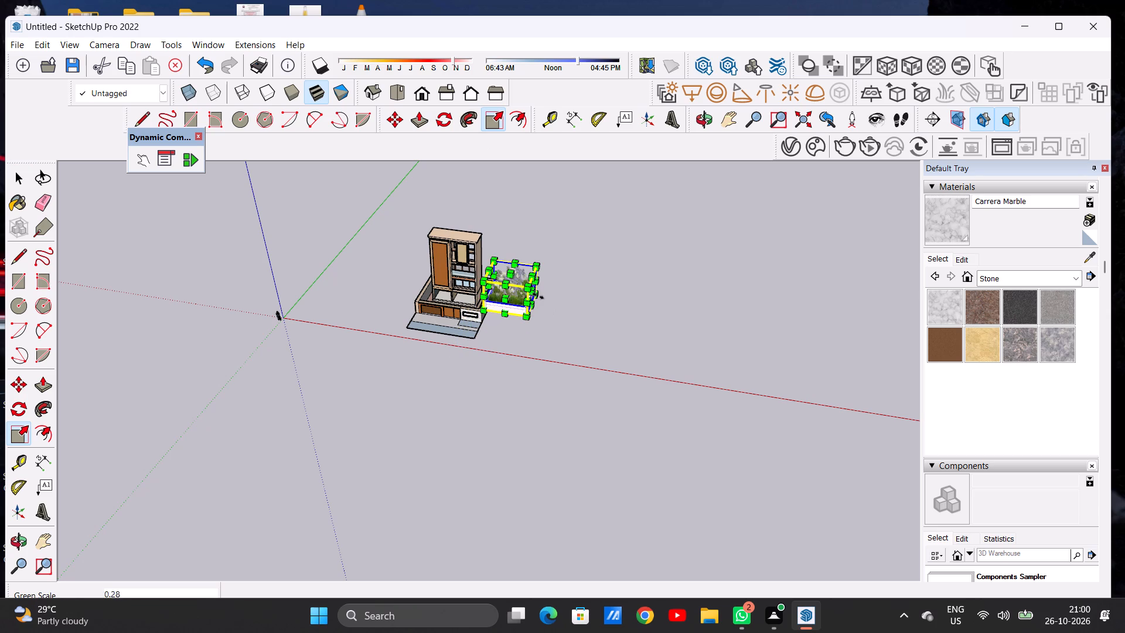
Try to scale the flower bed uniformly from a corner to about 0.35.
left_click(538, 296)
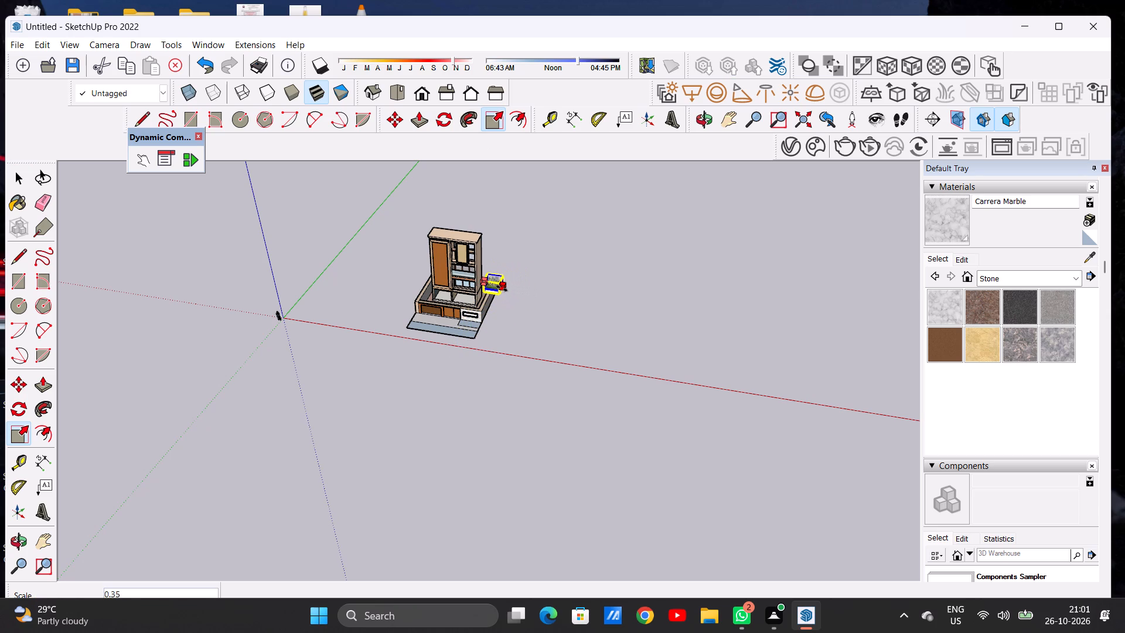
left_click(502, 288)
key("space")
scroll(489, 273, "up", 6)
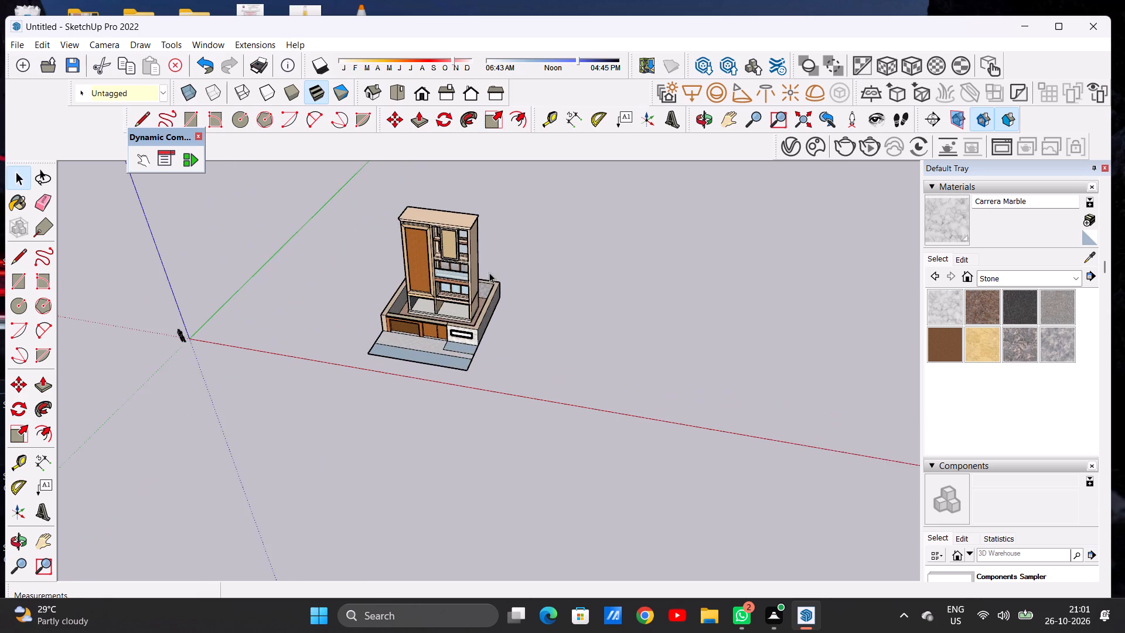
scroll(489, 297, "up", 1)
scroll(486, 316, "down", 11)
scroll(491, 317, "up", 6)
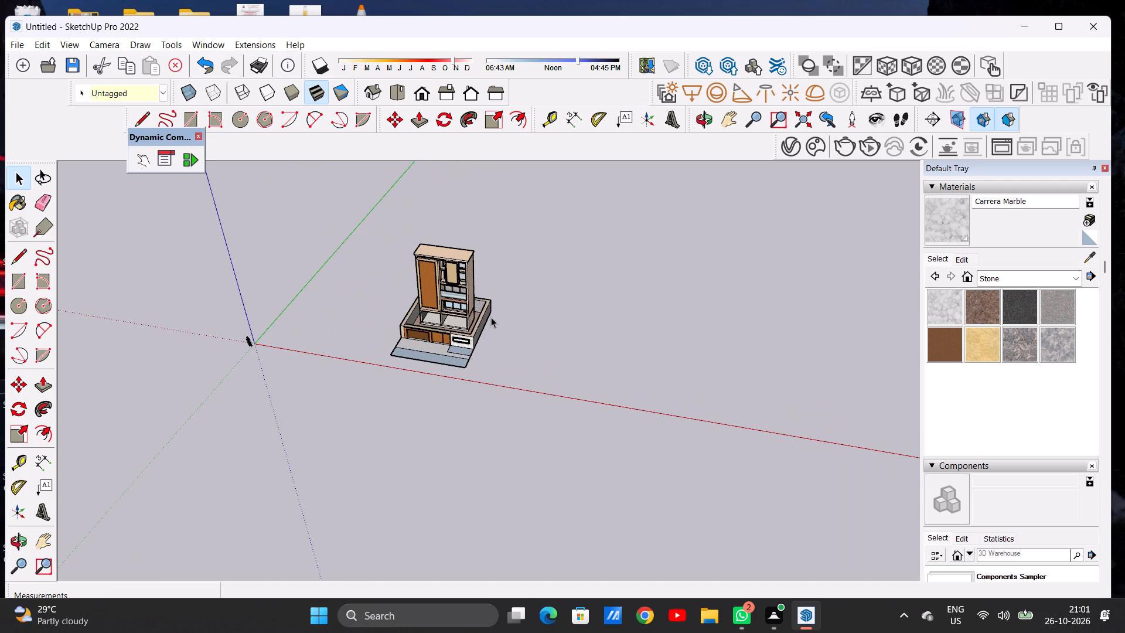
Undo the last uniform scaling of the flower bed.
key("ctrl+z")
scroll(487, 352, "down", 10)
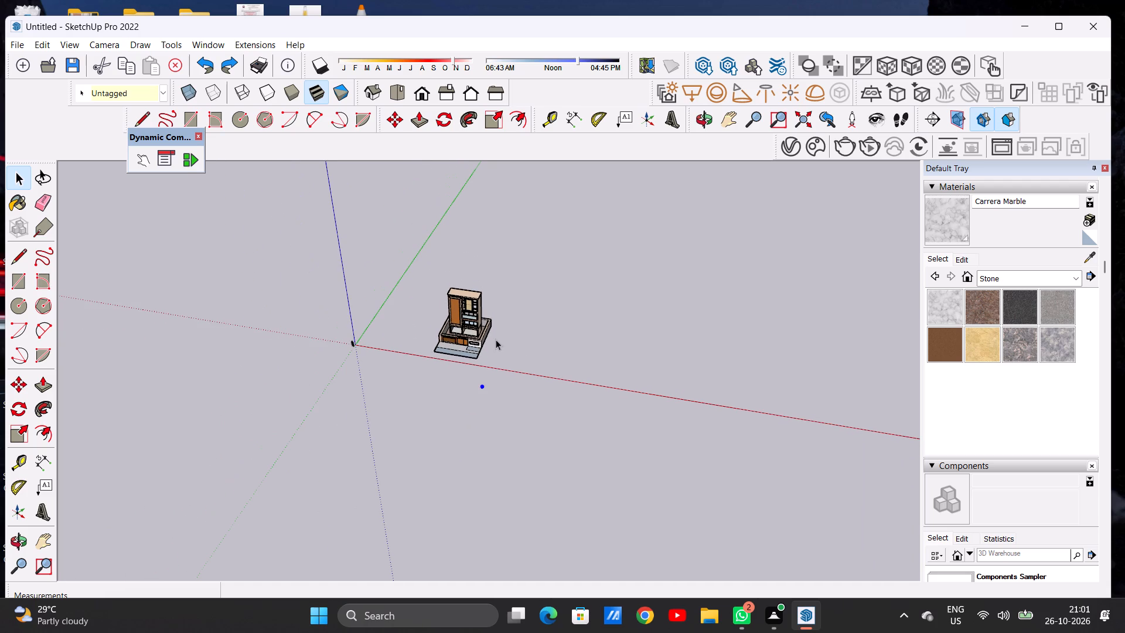
Undo the last three changes made to the flower bed.
key("ctrl+z")
key("ctrl+z")
key("ctrl+z")
Scale the flower bed to about 0.80 along the green axis, 0.70 in height and 0.76 along the red axis.
scroll(439, 431, "up", 4)
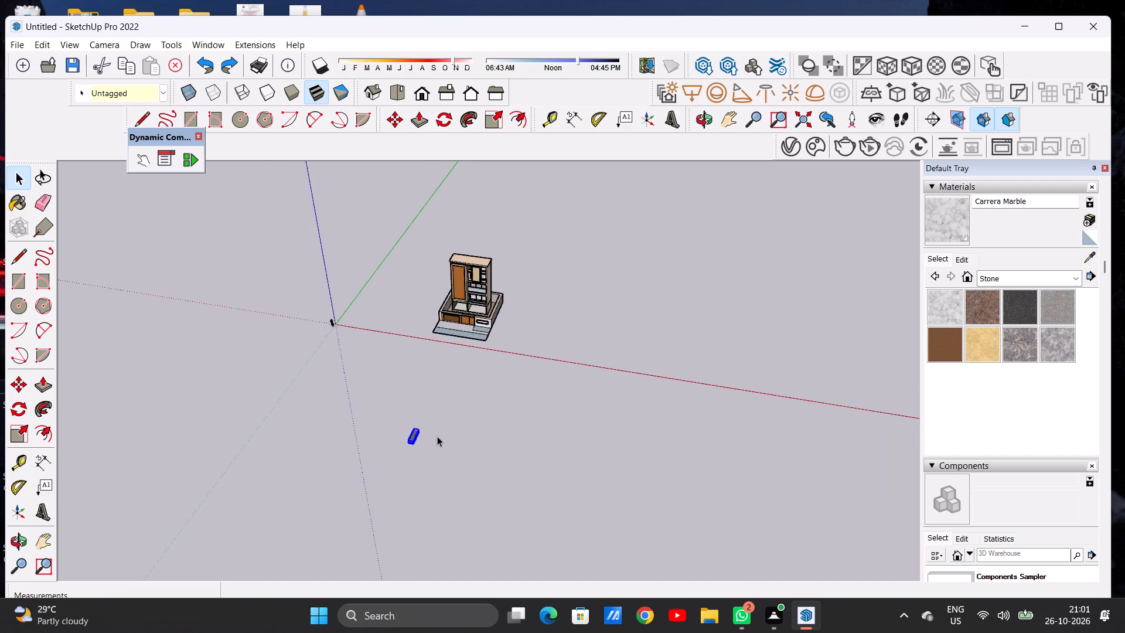
scroll(437, 436, "up", 3)
scroll(458, 386, "down", 5)
scroll(445, 387, "up", 7)
scroll(446, 376, "down", 5)
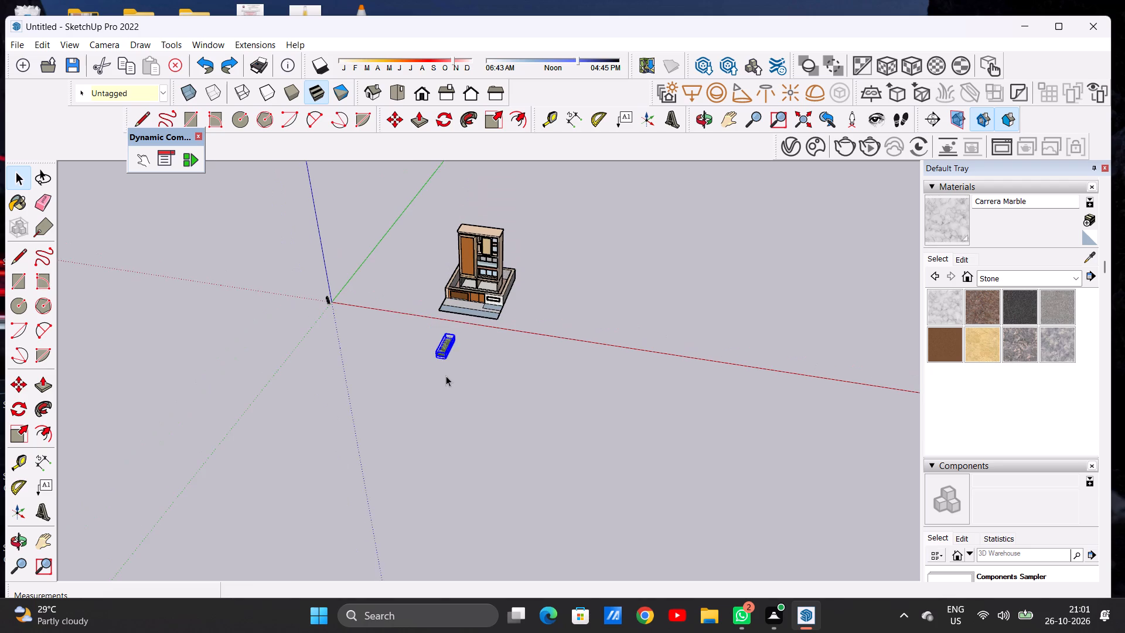
scroll(446, 345, "up", 19)
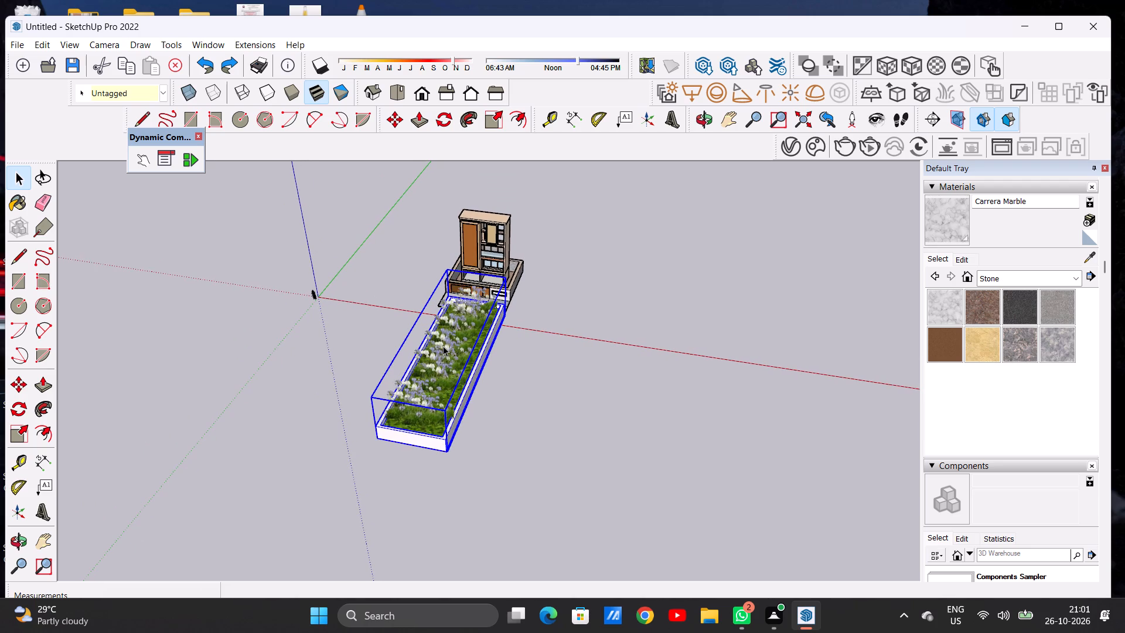
left_click(490, 120)
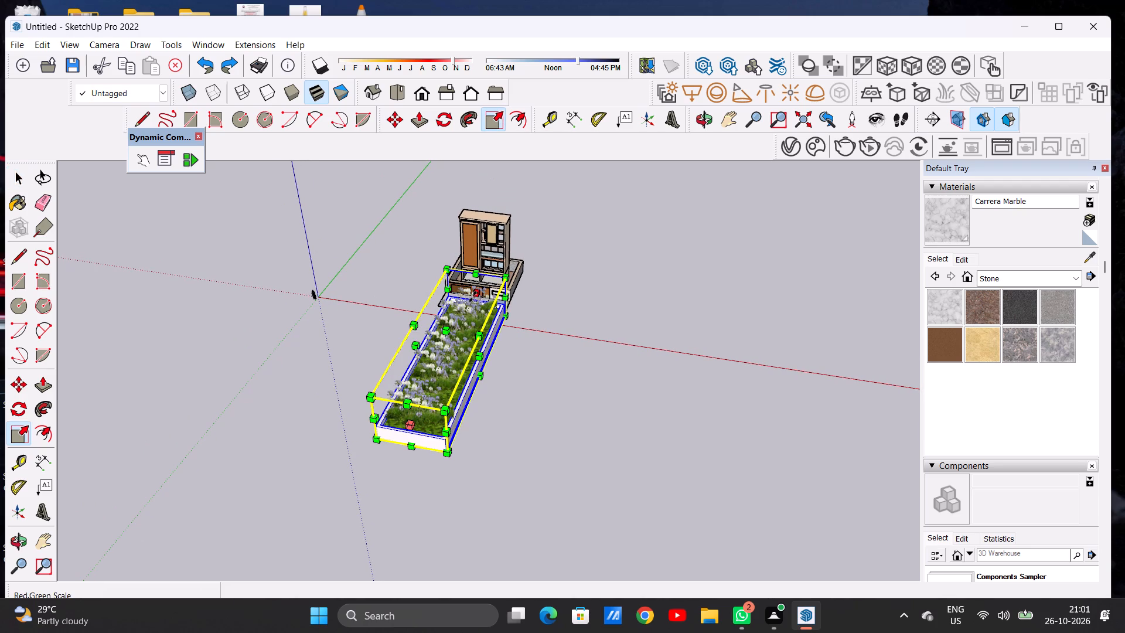
left_click(473, 288)
left_click(458, 308)
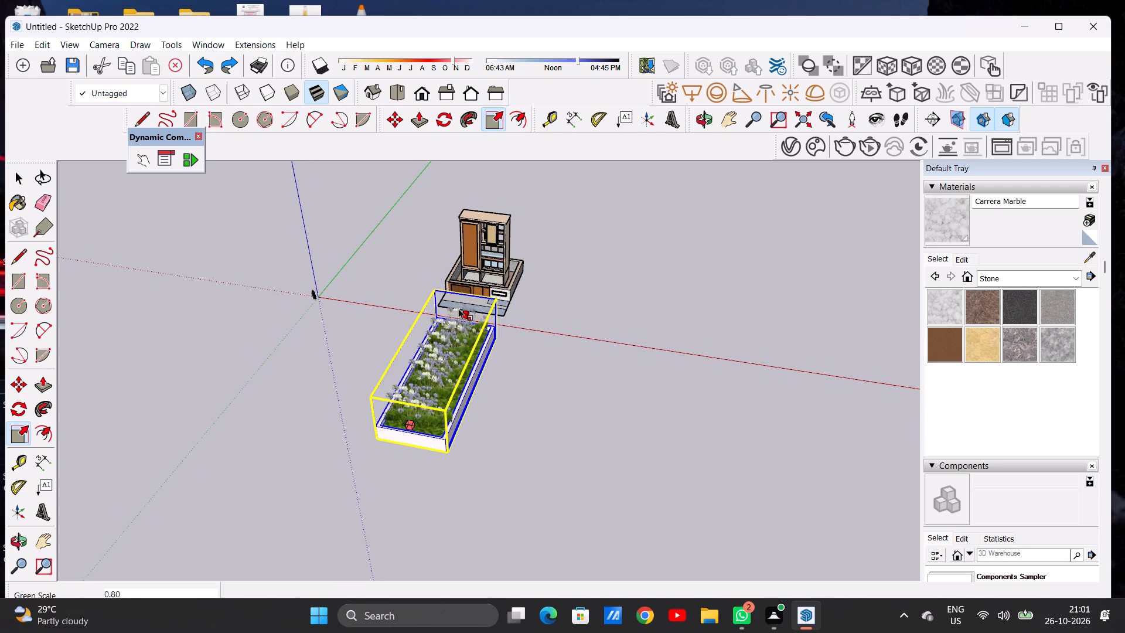
left_click(442, 342)
left_click(444, 356)
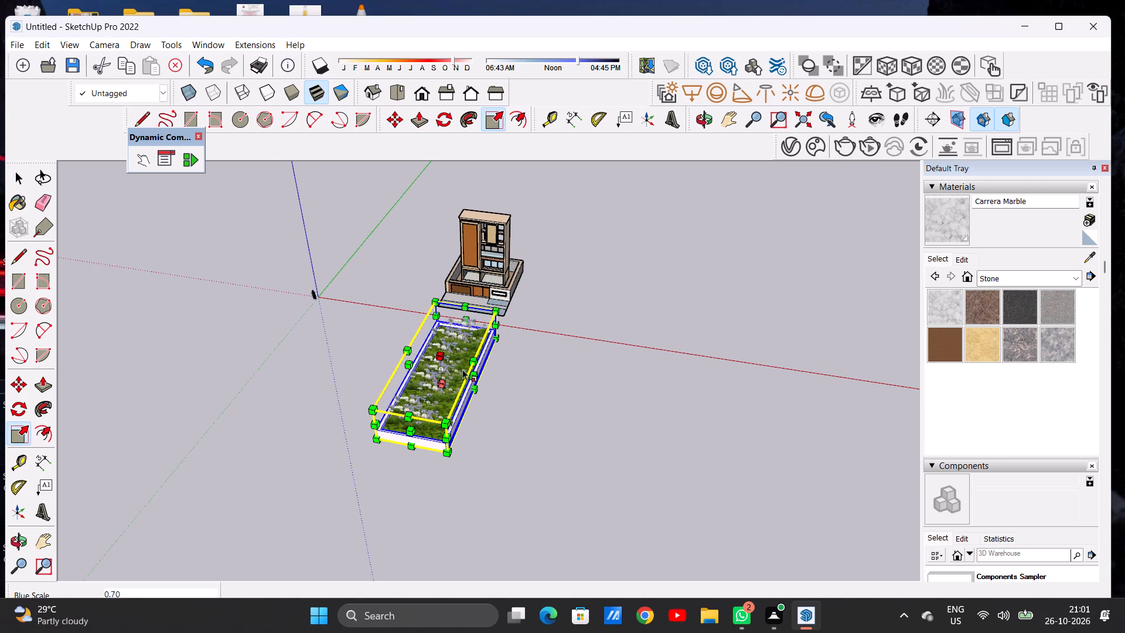
left_click(473, 381)
left_click(459, 367)
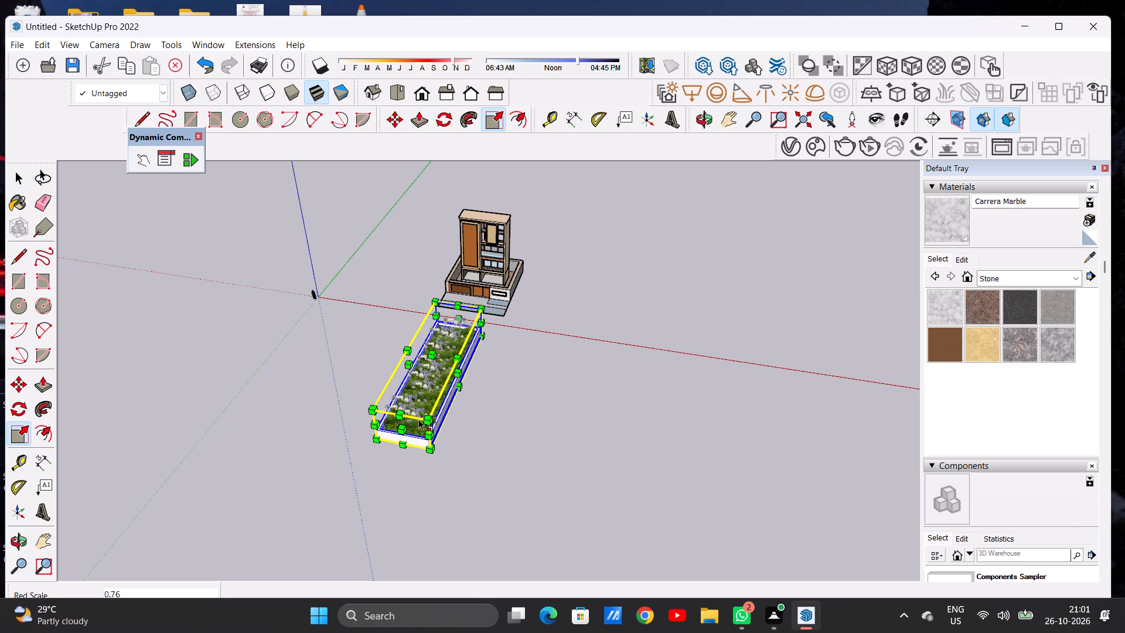
Shrink the flower bed further: green axis about 0.68, height 0.83, red axis 0.71, and green axis again 0.60.
left_click(404, 428)
left_click(426, 391)
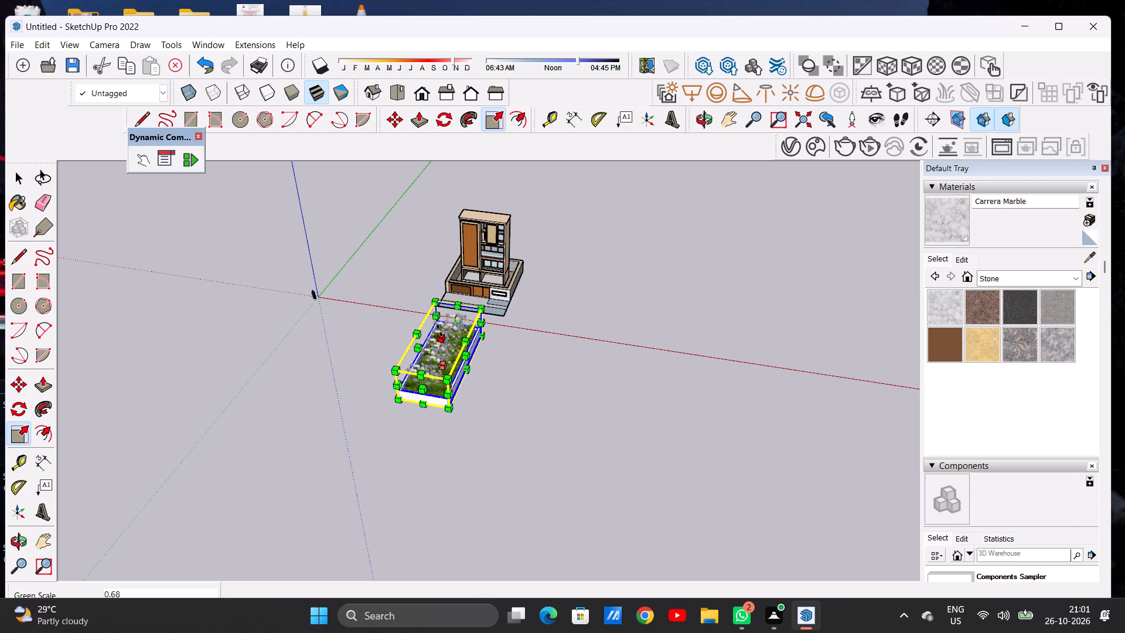
left_click(439, 336)
left_click(443, 343)
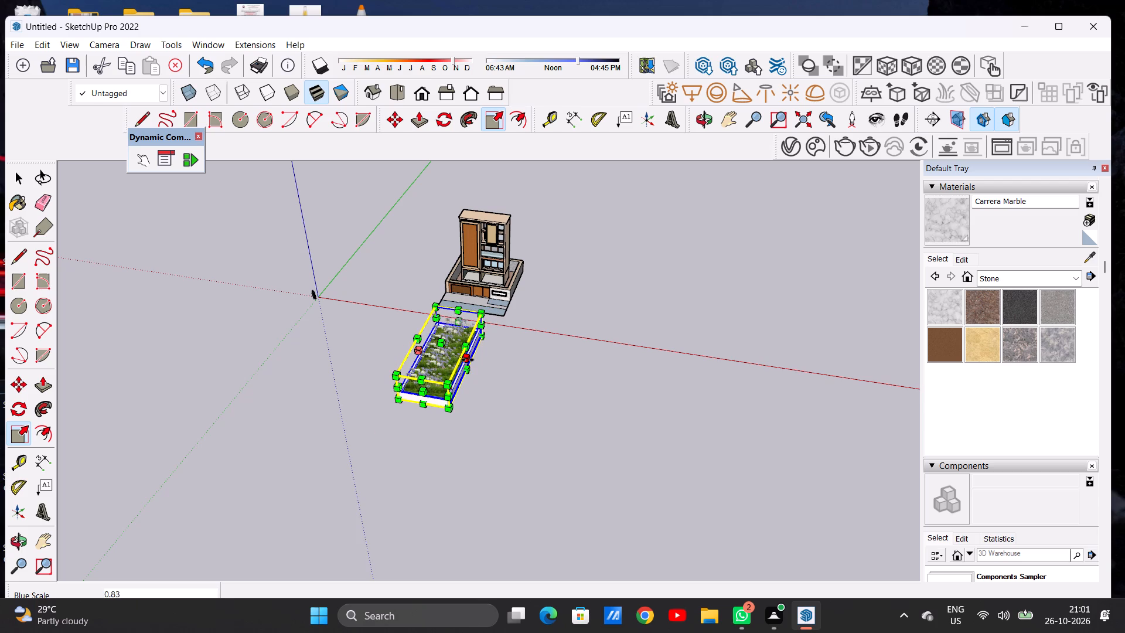
left_click(468, 360)
left_click(452, 353)
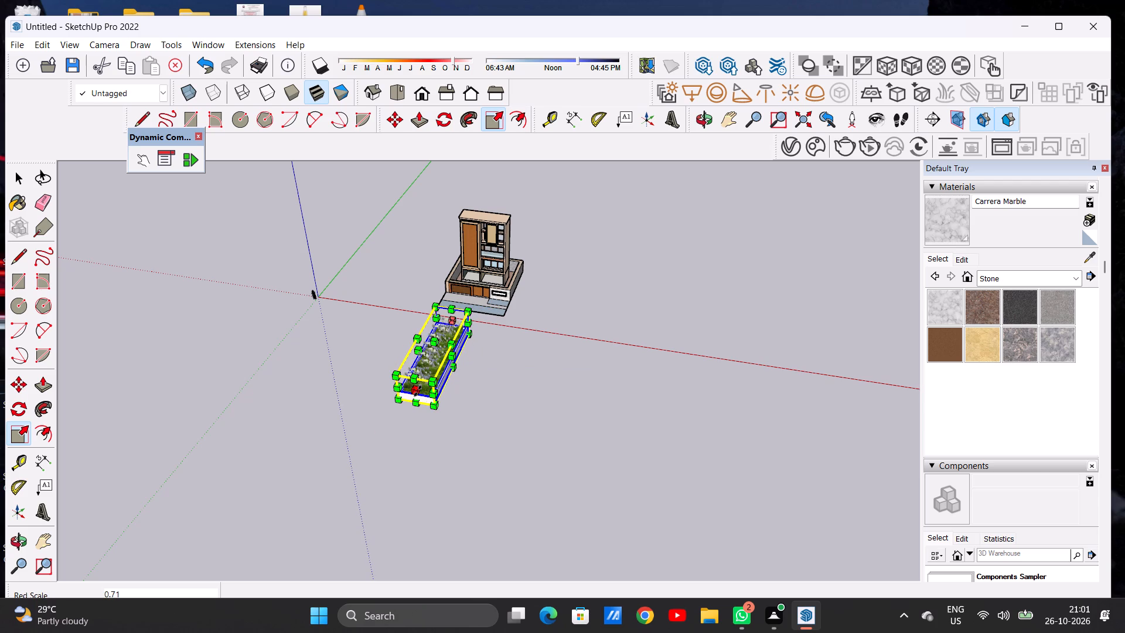
left_click(418, 391)
left_click(434, 362)
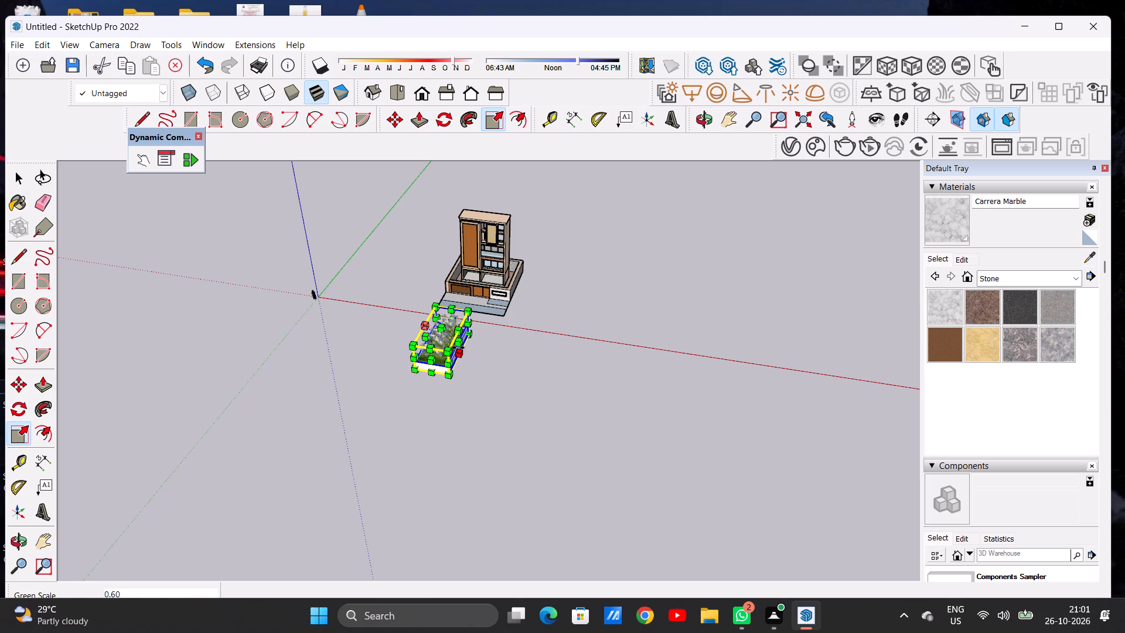
Scale the flower bed to about 0.72 along red and 0.65 along green, stretching its height to 1.63 before reducing it to 0.38.
left_click(459, 346)
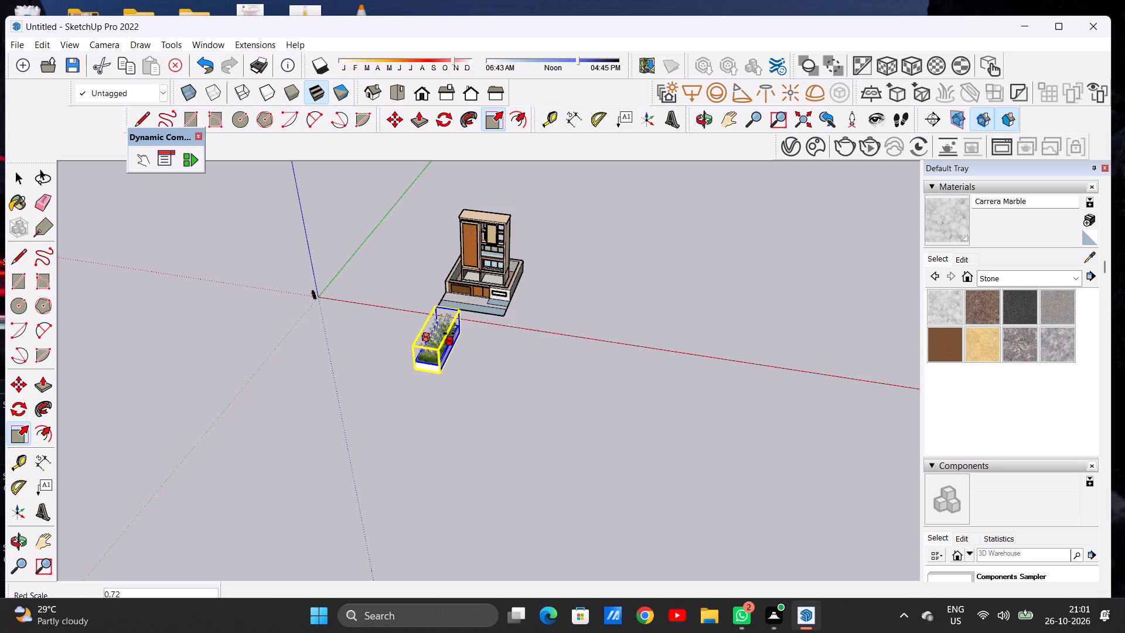
left_click(449, 333)
left_click(438, 326)
left_click(440, 313)
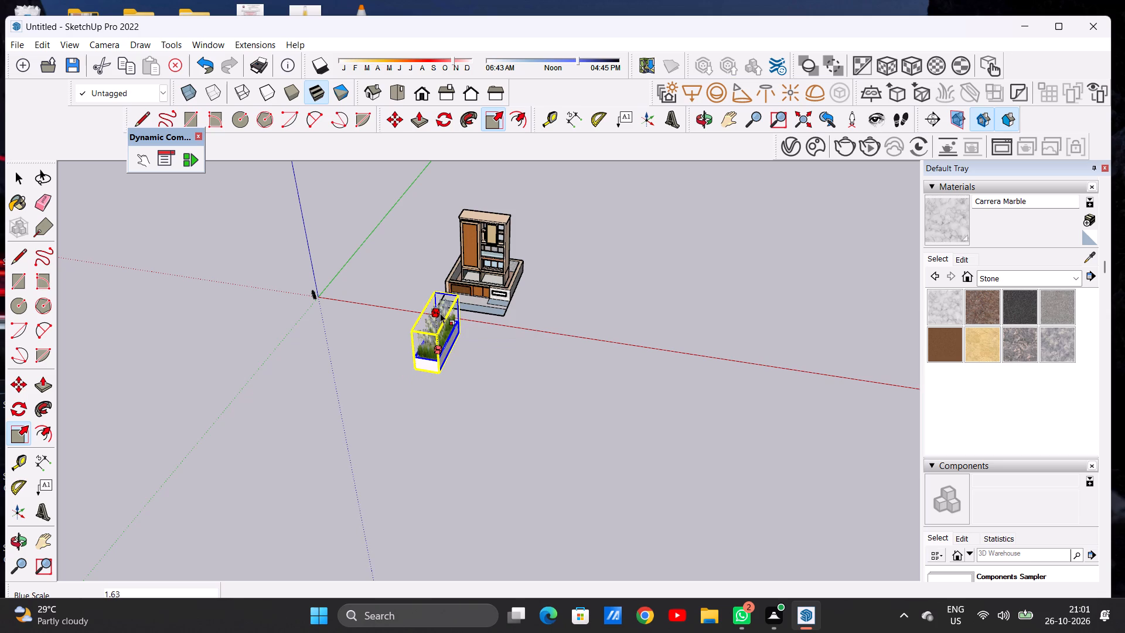
left_click(426, 352)
left_click(434, 340)
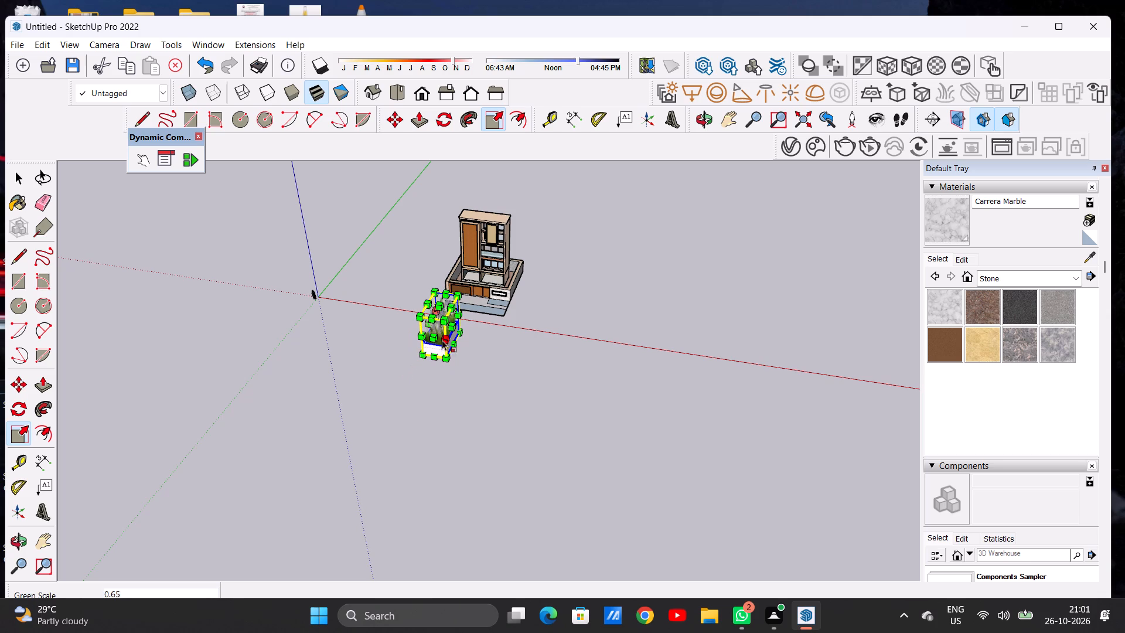
left_click(444, 308)
left_click(441, 329)
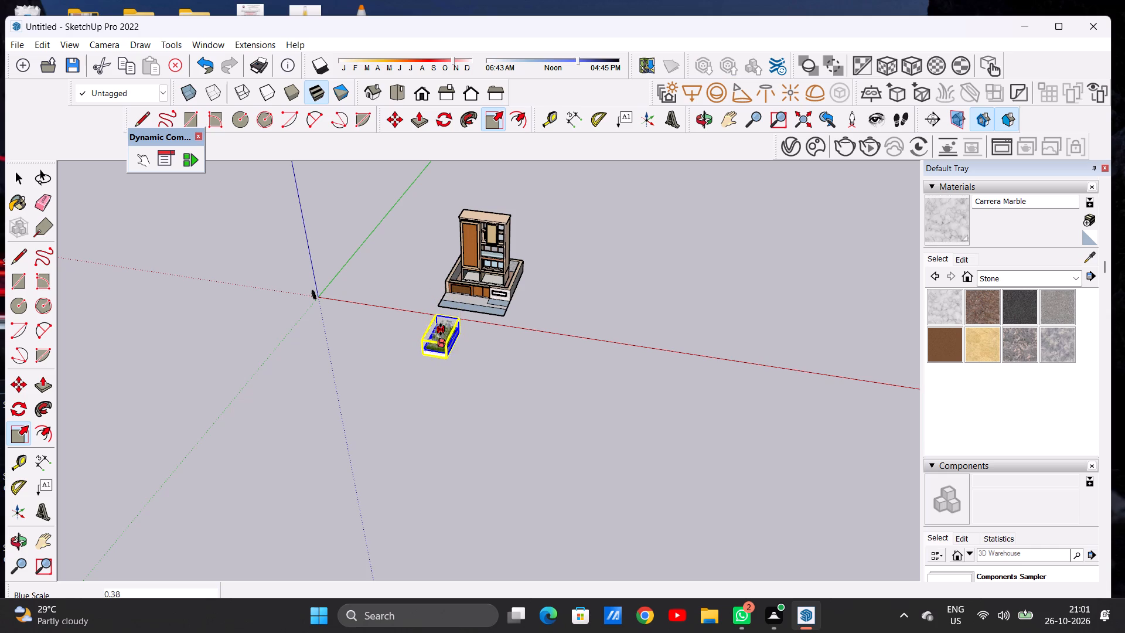
key("space")
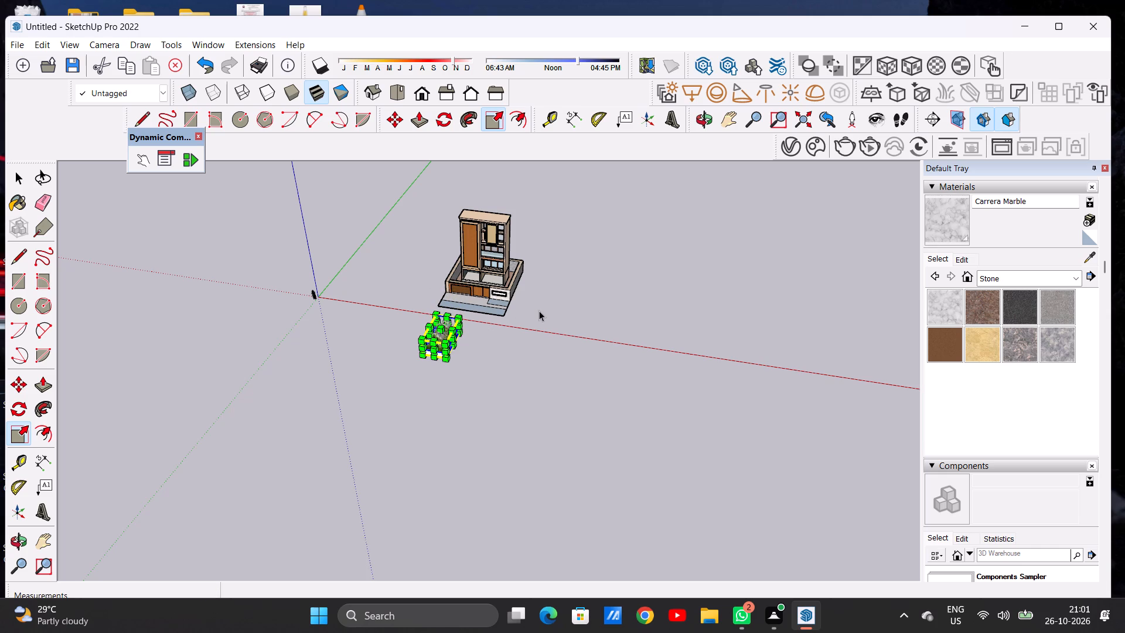
Move the flower bed by its front bottom corner towards the open ground beside the building.
key("m")
left_click(447, 362)
scroll(498, 326, "up", 6)
scroll(498, 326, "down", 1)
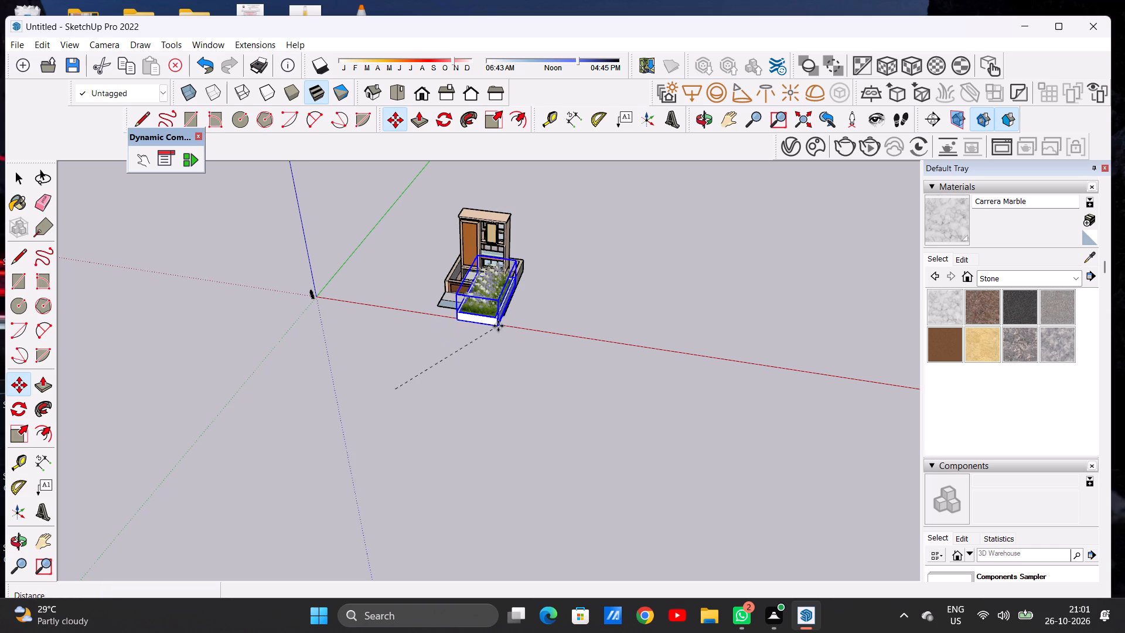
scroll(498, 325, "up", 8)
scroll(516, 317, "down", 4)
scroll(517, 329, "up", 1)
scroll(517, 329, "down", 3)
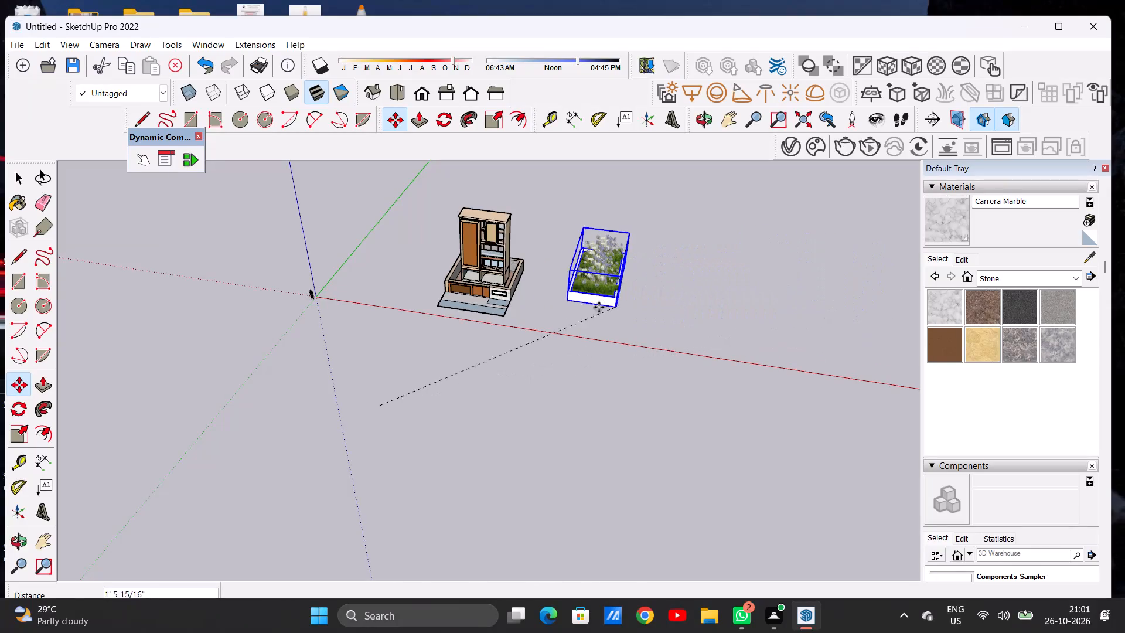
left_click(578, 309)
key("space")
Move the flower bed by its front bottom corner about 1' 4" towards the building's side wall.
scroll(534, 316, "up", 7)
scroll(517, 330, "down", 7)
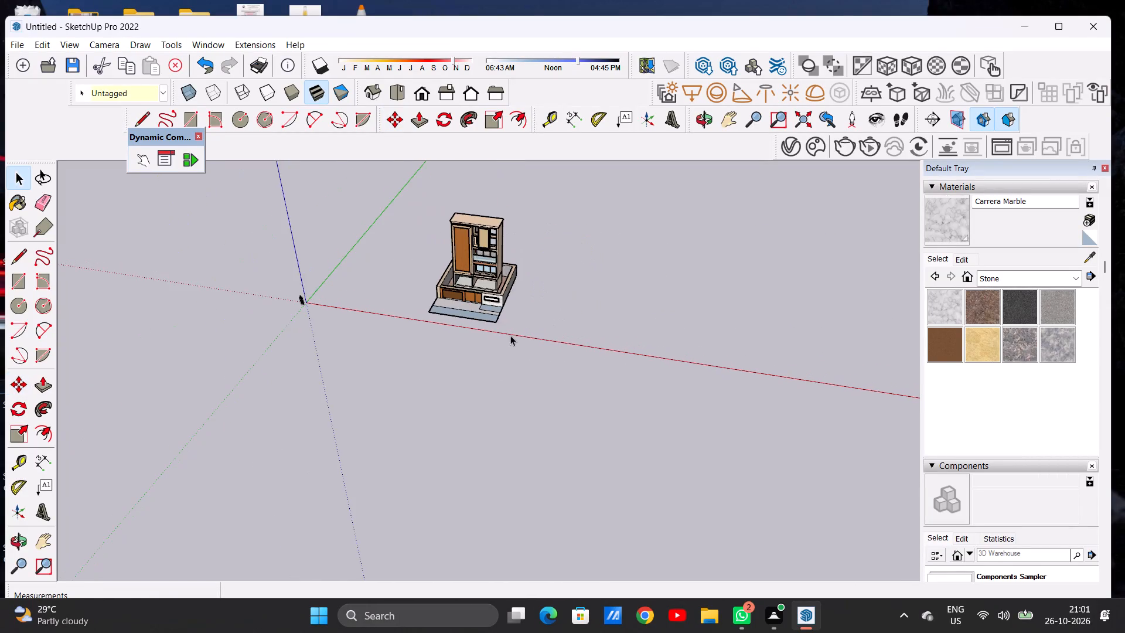
scroll(510, 335, "down", 3)
scroll(490, 329, "up", 1)
scroll(489, 330, "down", 3)
scroll(479, 348, "up", 20)
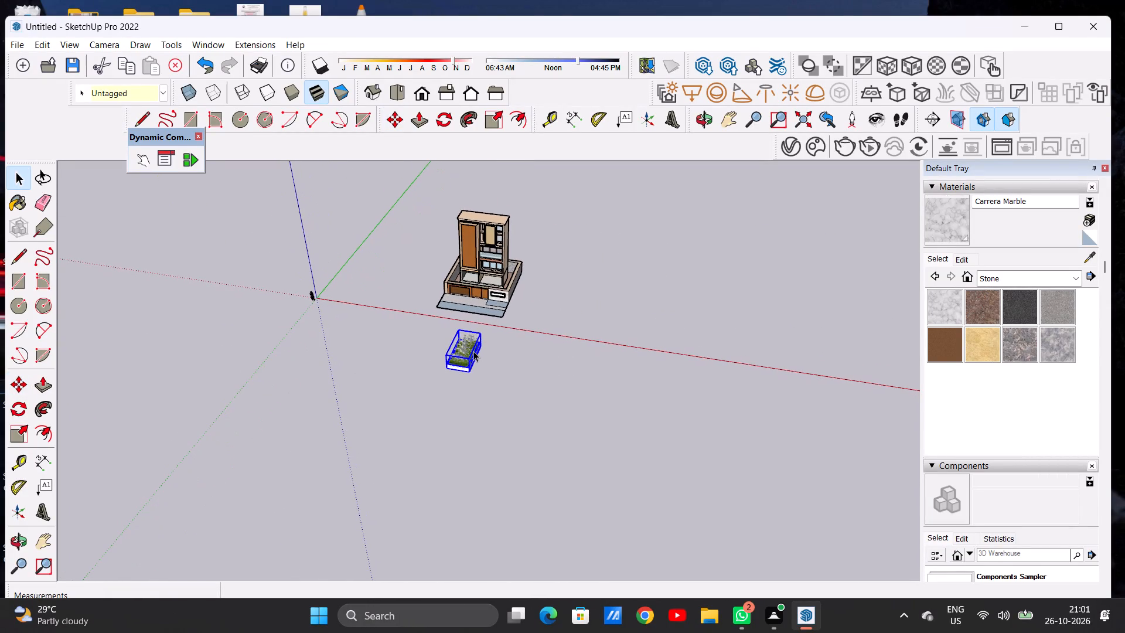
key("m")
scroll(473, 359, "up", 6)
left_click(472, 360)
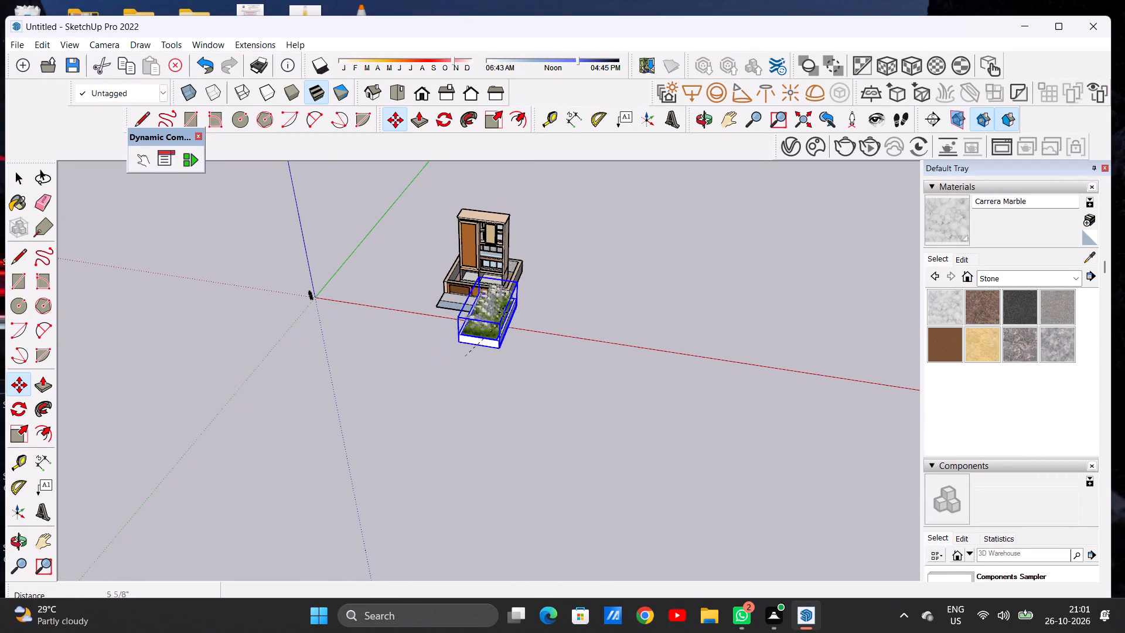
left_click(543, 260)
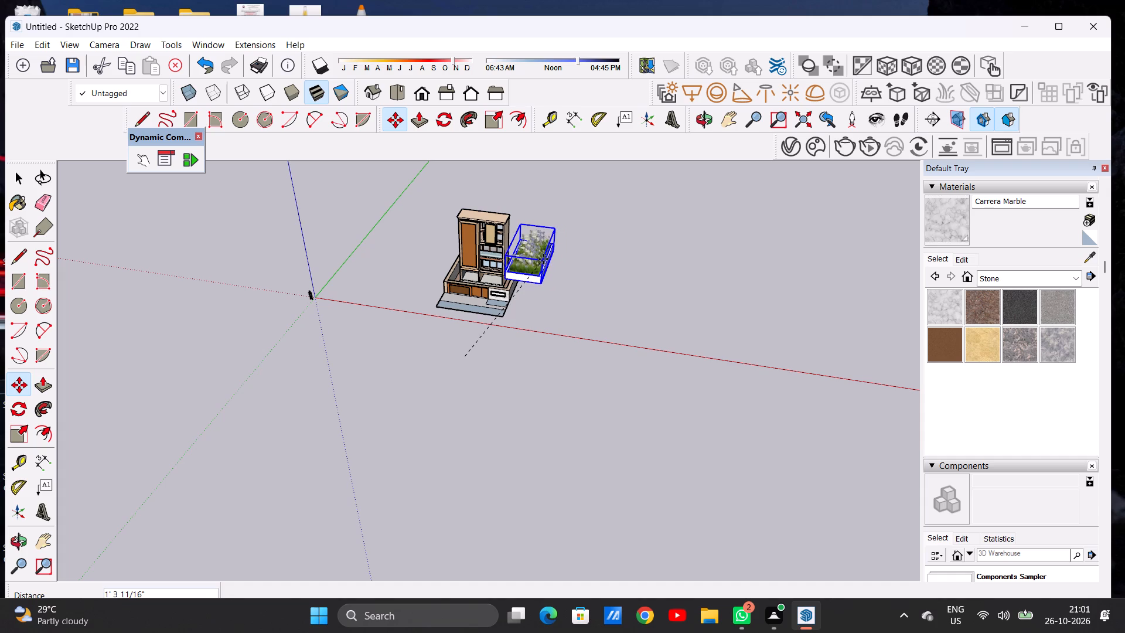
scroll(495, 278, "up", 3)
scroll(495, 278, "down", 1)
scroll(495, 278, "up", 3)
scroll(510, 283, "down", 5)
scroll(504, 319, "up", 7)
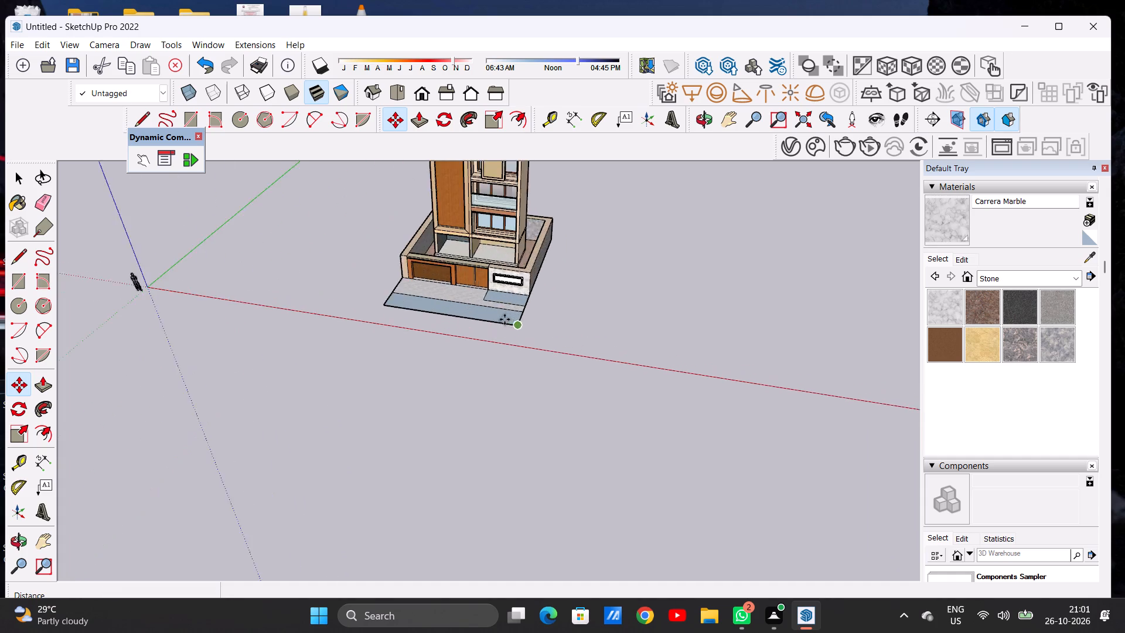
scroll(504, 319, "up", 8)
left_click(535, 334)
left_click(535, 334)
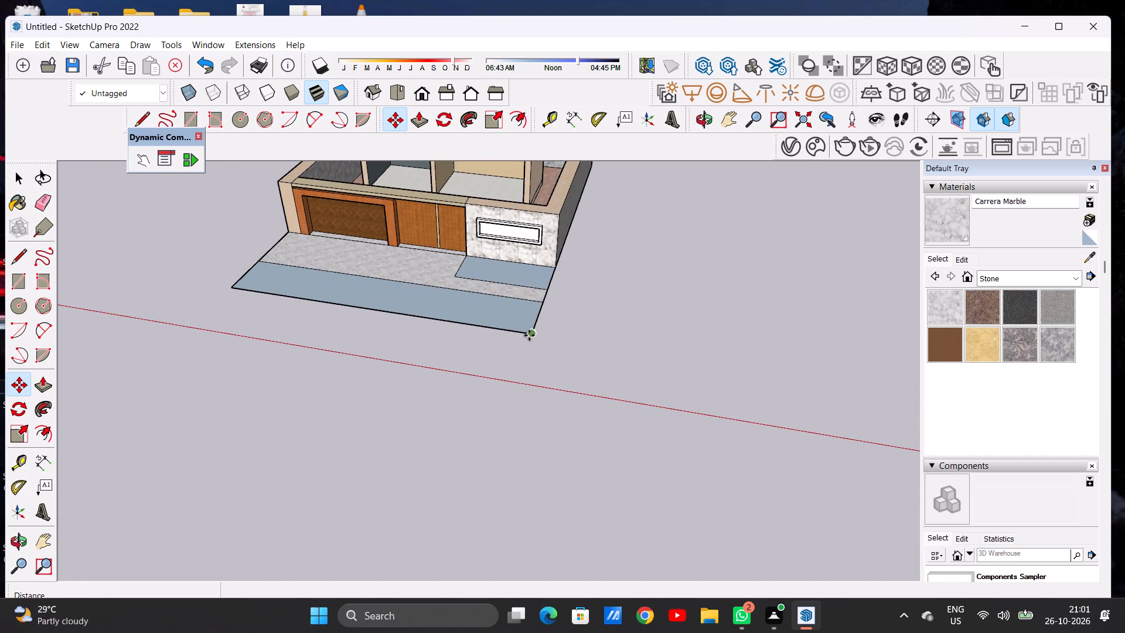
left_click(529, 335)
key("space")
Examine where the flower bed sits relative to the building and its forecourt.
scroll(508, 329, "down", 20)
scroll(508, 329, "down", 2)
scroll(500, 331, "up", 1)
scroll(500, 331, "down", 1)
scroll(500, 331, "up", 1)
scroll(500, 331, "down", 7)
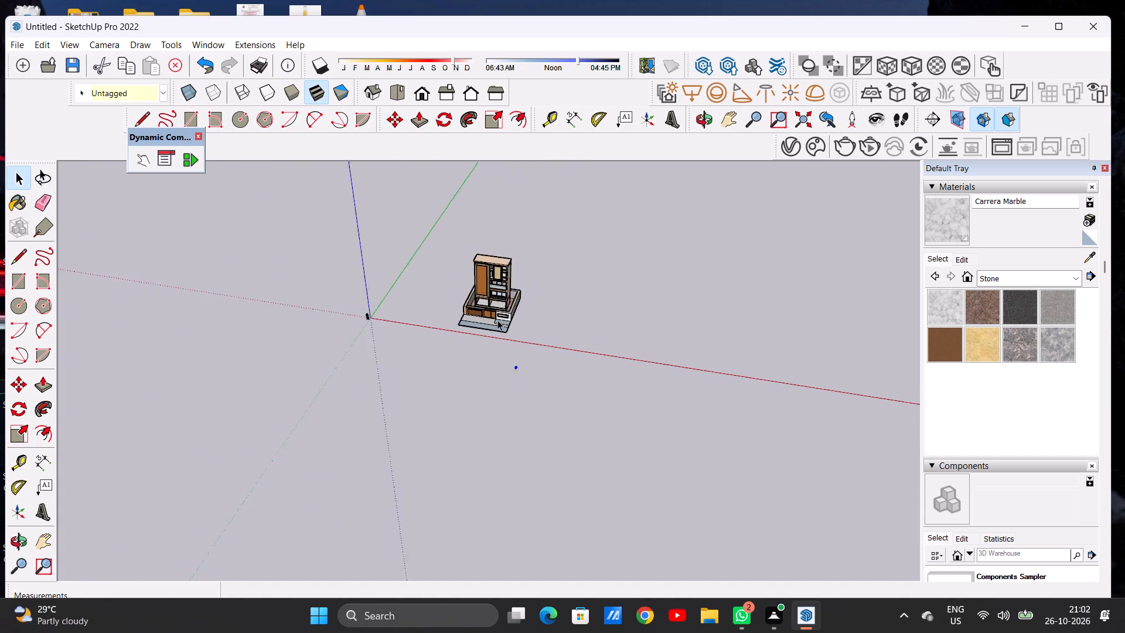
scroll(497, 320, "down", 3)
scroll(500, 324, "up", 9)
scroll(510, 311, "down", 9)
scroll(511, 341, "up", 4)
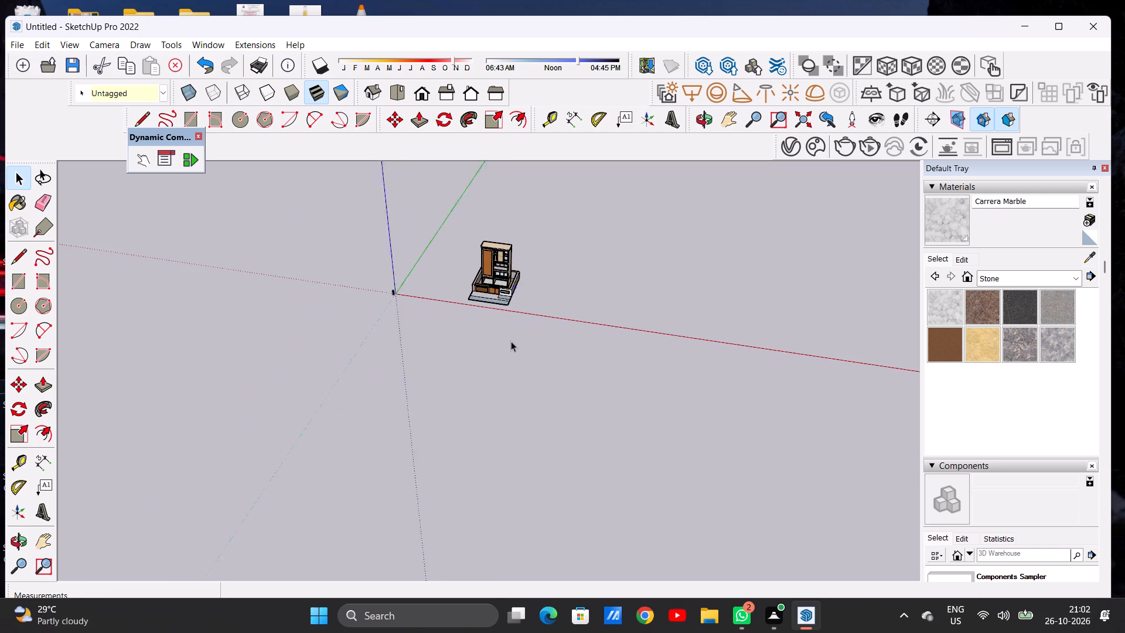
scroll(511, 341, "up", 9)
scroll(503, 315, "down", 12)
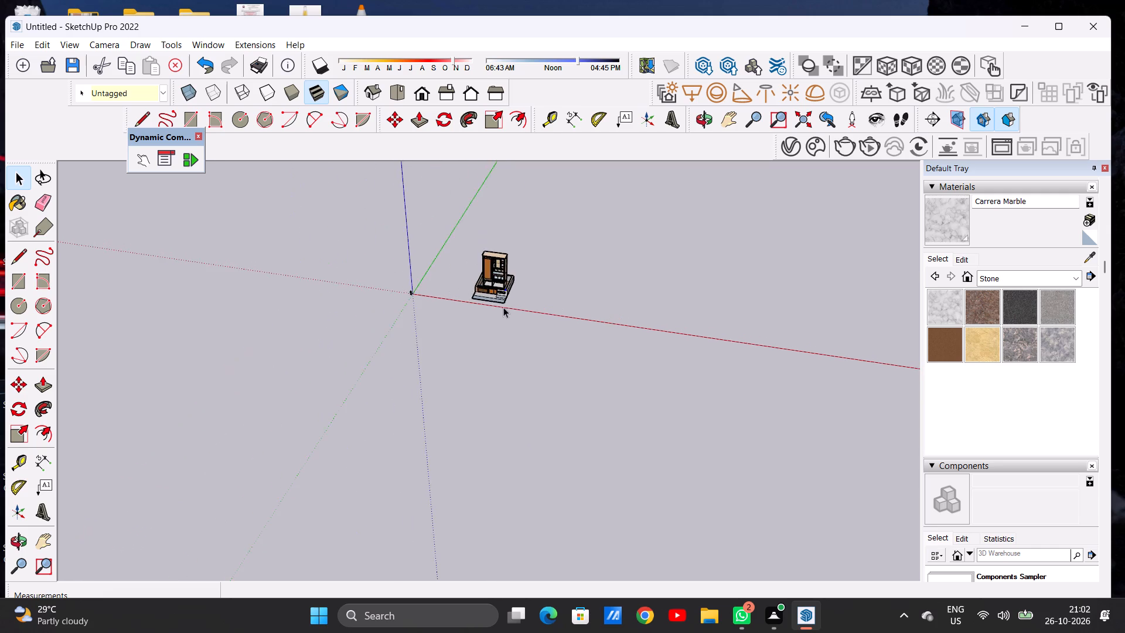
scroll(503, 307, "down", 20)
scroll(503, 307, "down", 2)
scroll(507, 301, "up", 18)
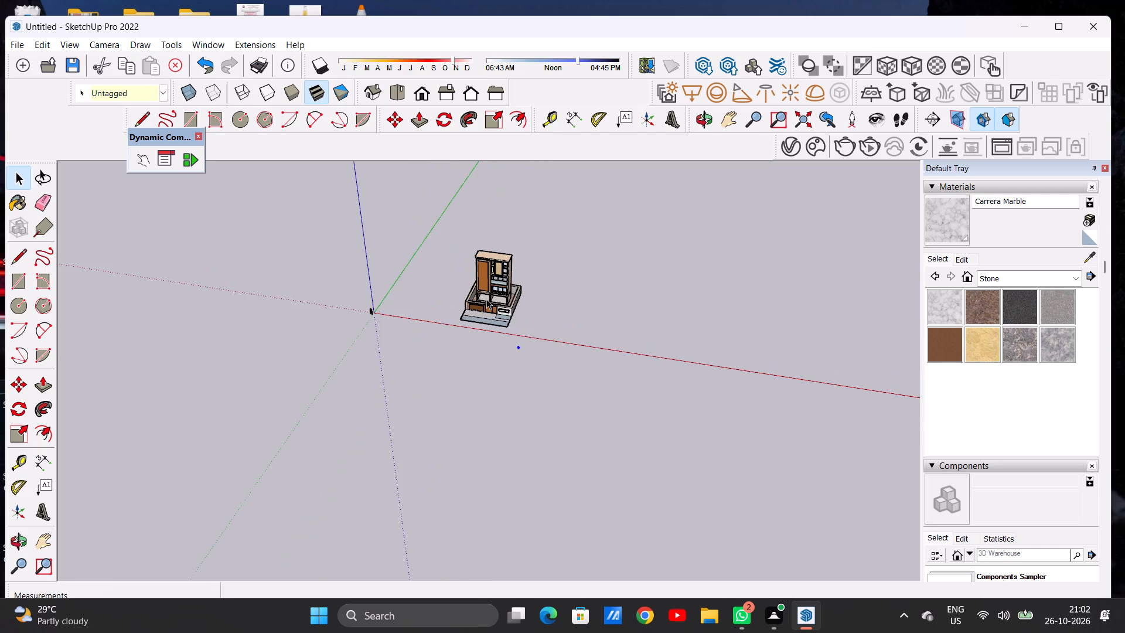
scroll(513, 295, "up", 3)
scroll(508, 287, "down", 6)
scroll(512, 333, "up", 7)
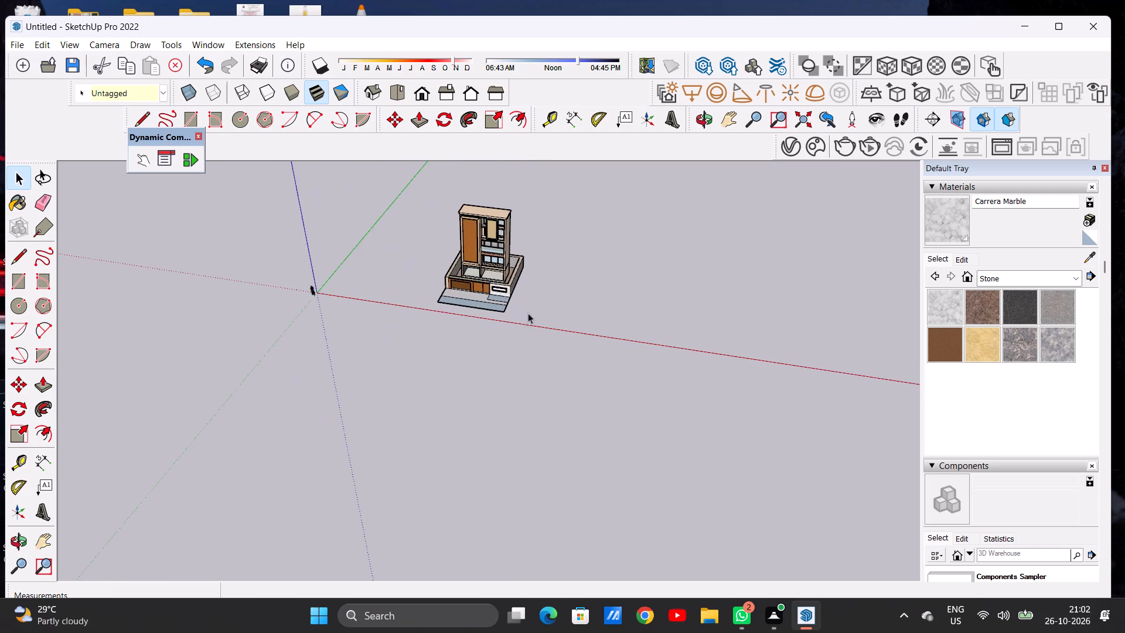
scroll(527, 295, "down", 3)
scroll(531, 260, "up", 6)
scroll(531, 268, "down", 4)
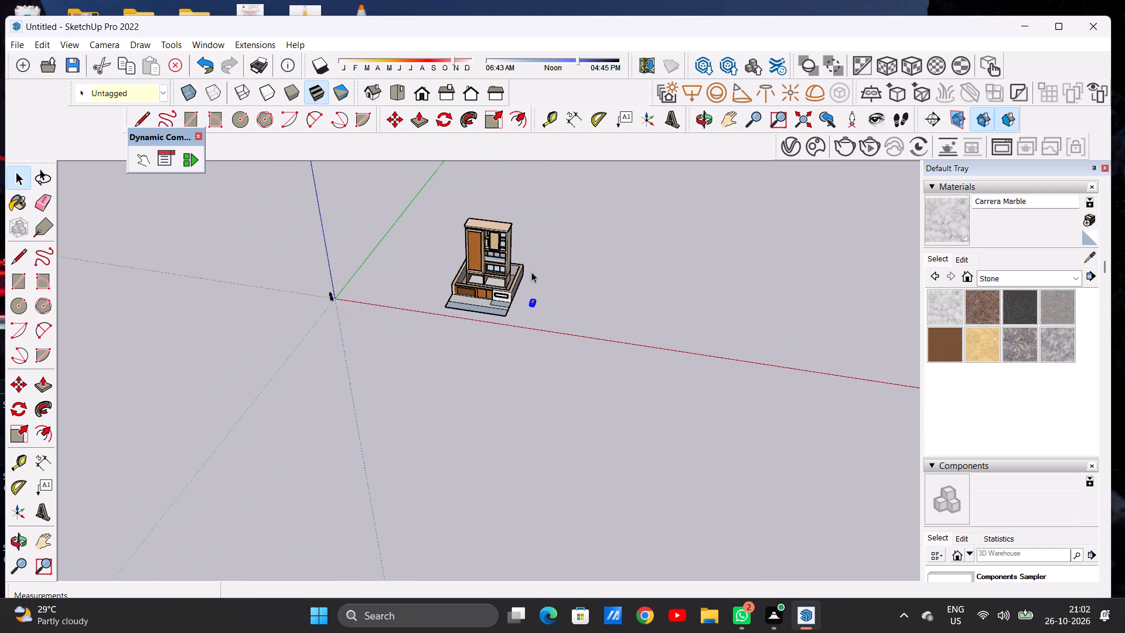
scroll(531, 272, "down", 1)
scroll(531, 301, "up", 5)
Move the flower bed by its front bottom corner onto the forecourt's outer front corner, on the marble sign wall's side.
scroll(531, 301, "up", 4)
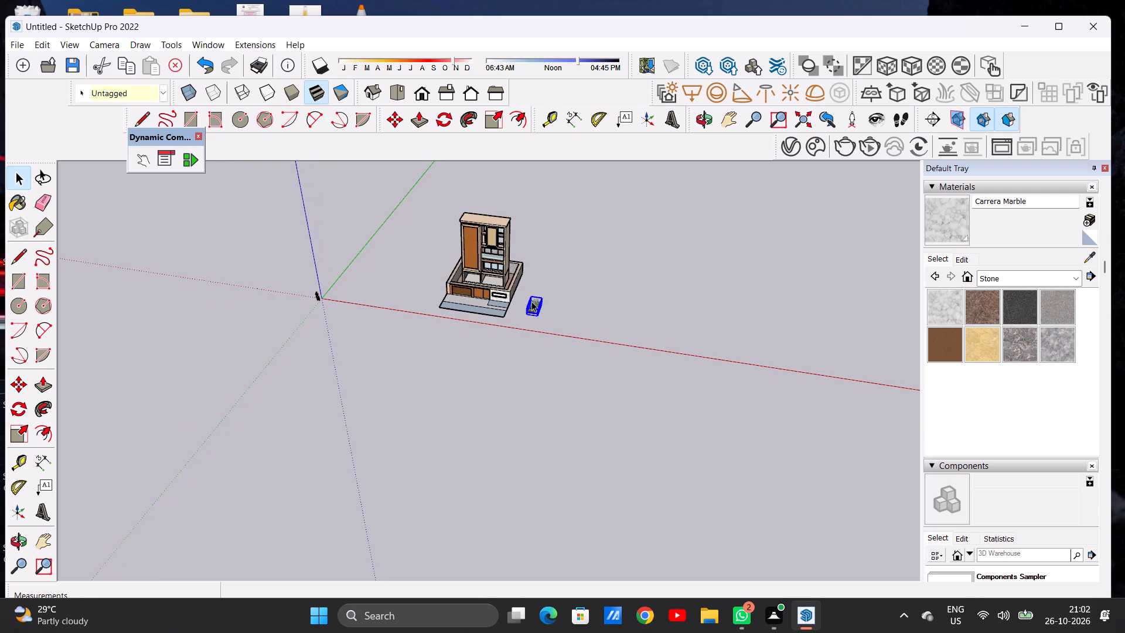
scroll(531, 301, "up", 11)
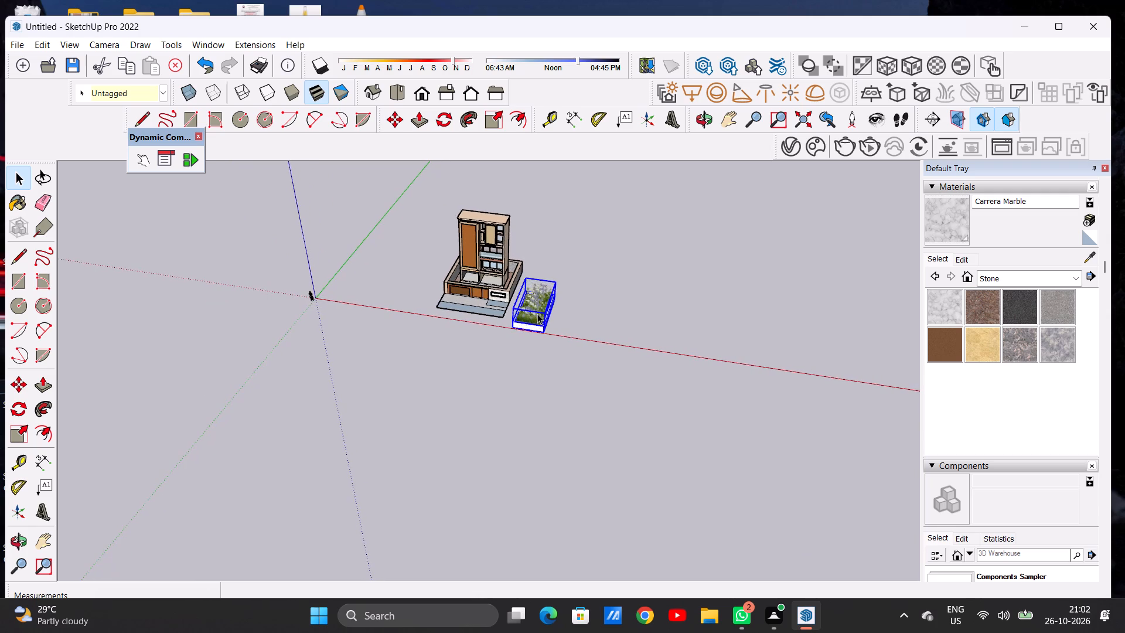
scroll(537, 314, "up", 4)
key("m")
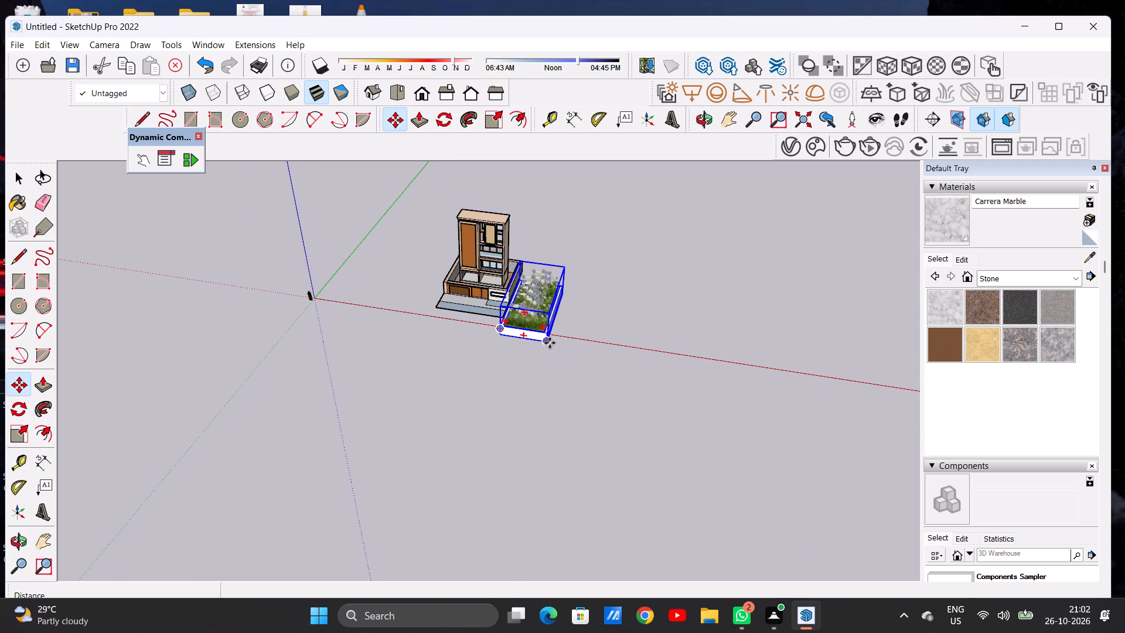
left_click(551, 346)
scroll(521, 317, "up", 14)
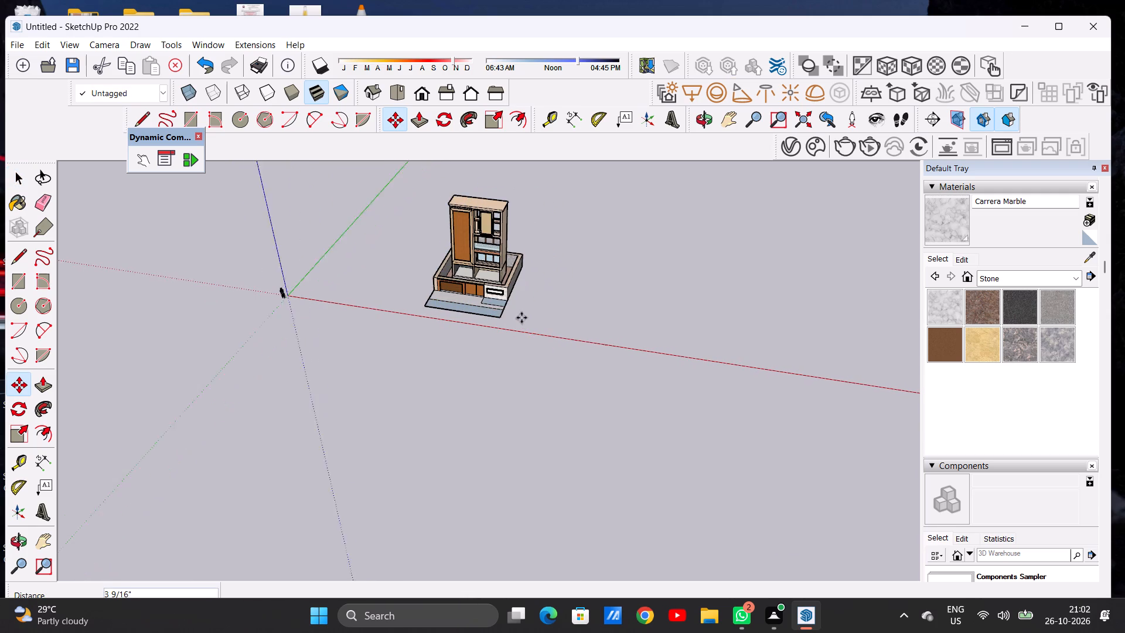
scroll(499, 316, "up", 10)
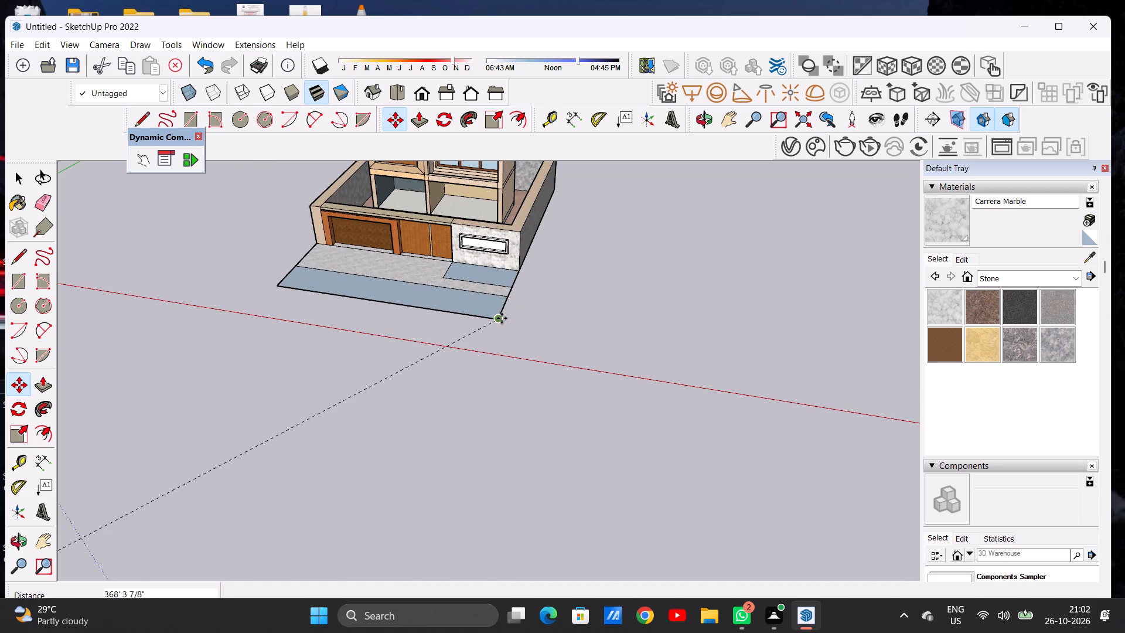
left_click(502, 318)
left_click(502, 318)
scroll(495, 322, "up", 1)
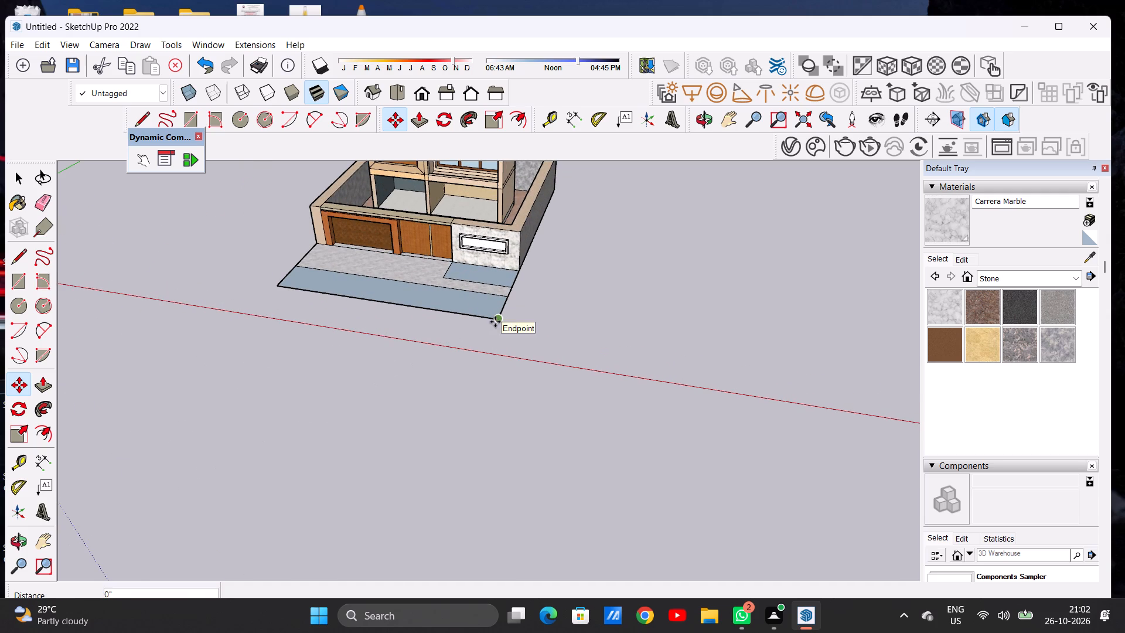
scroll(495, 322, "up", 4)
left_click(495, 322)
scroll(500, 322, "up", 15)
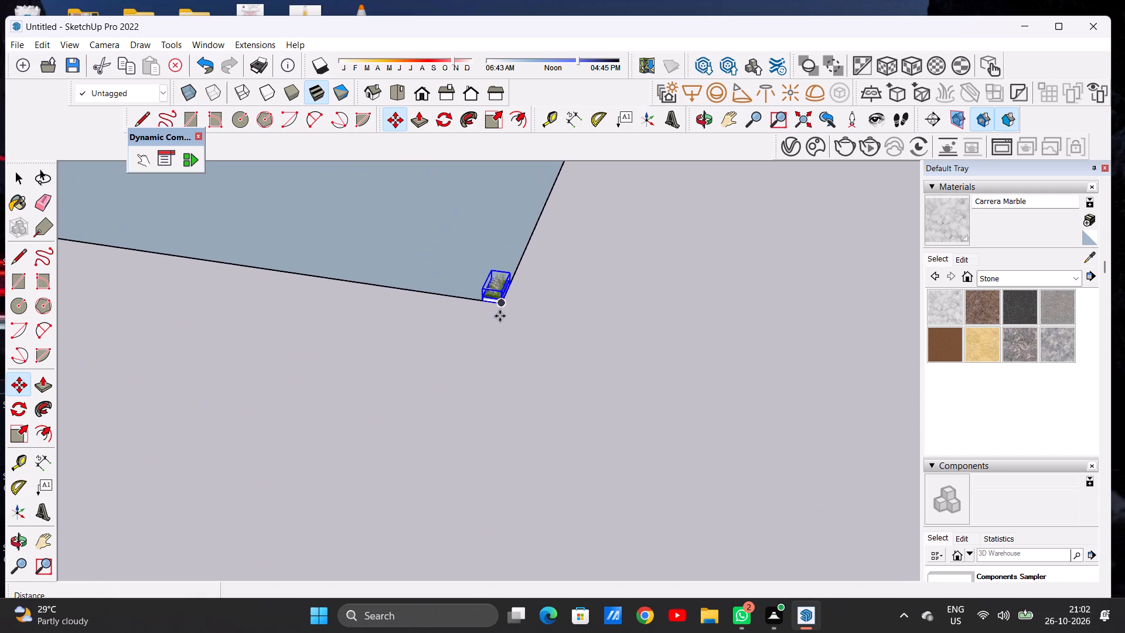
scroll(500, 316, "up", 6)
scroll(502, 305, "down", 1)
scroll(502, 305, "up", 4)
key("space")
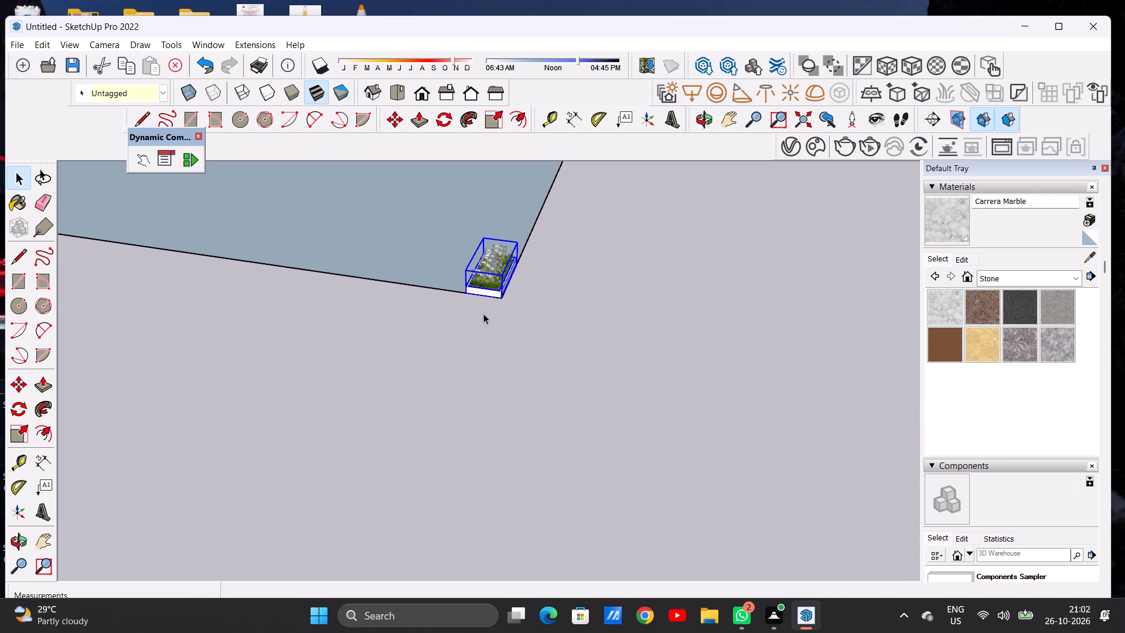
Scale the flower bed's height along blue to 2.81.
scroll(457, 297, "down", 6)
scroll(476, 277, "up", 7)
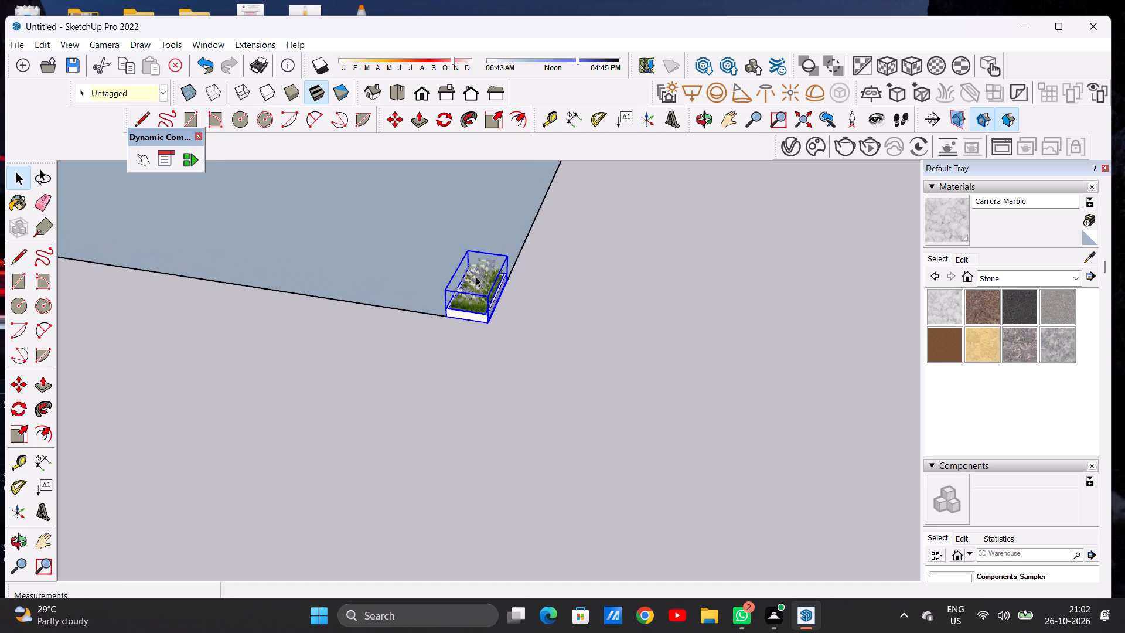
left_click(495, 126)
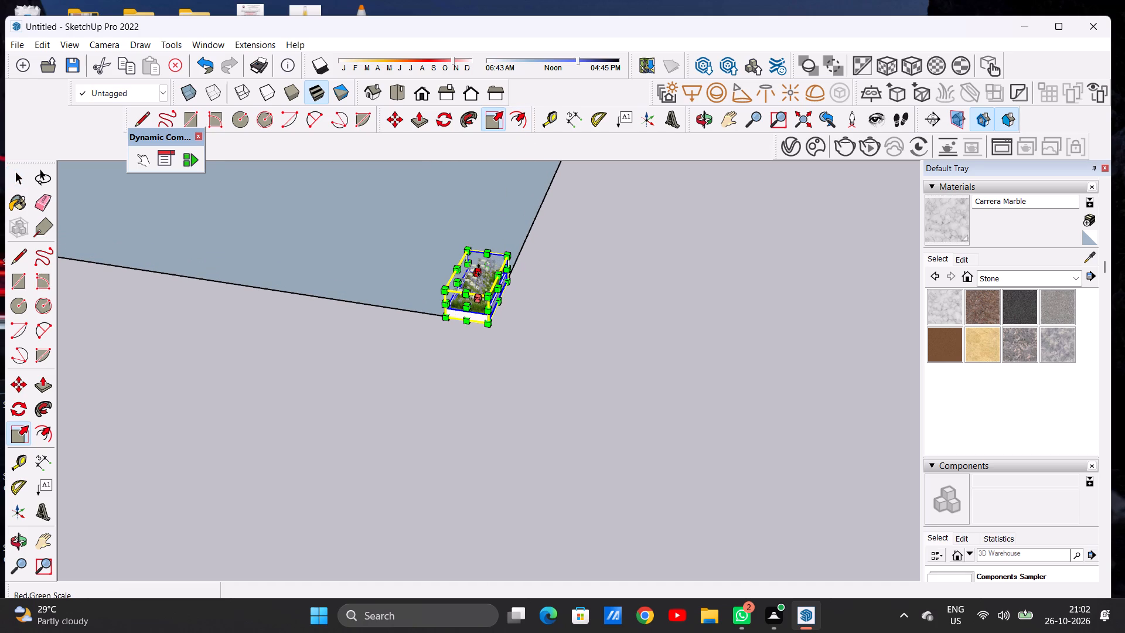
left_click(479, 270)
left_click(467, 221)
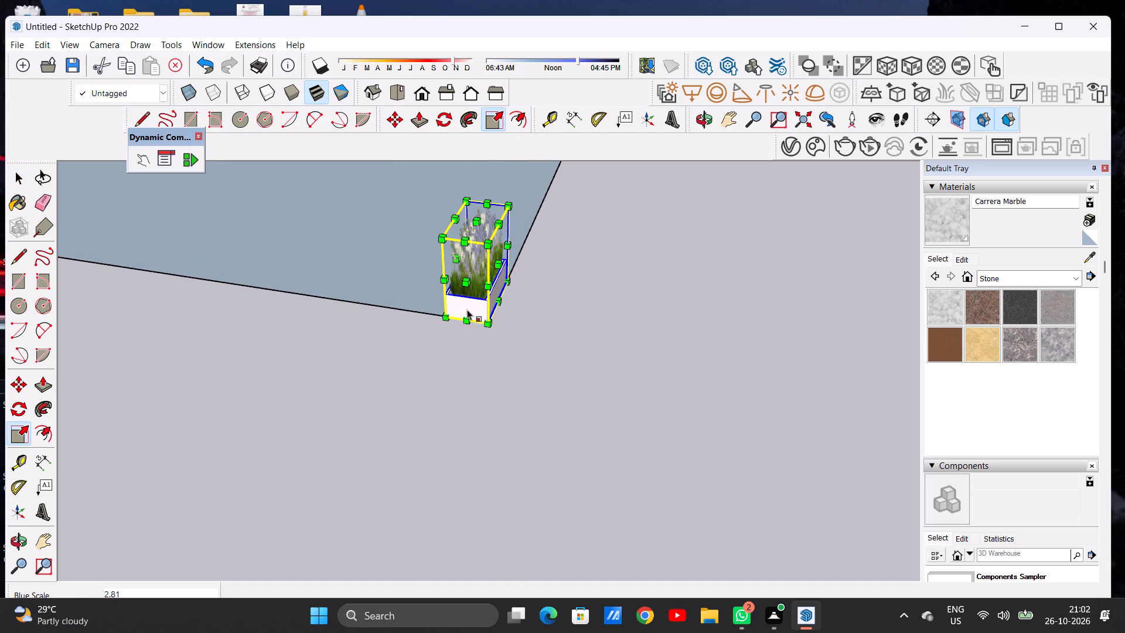
left_click(465, 286)
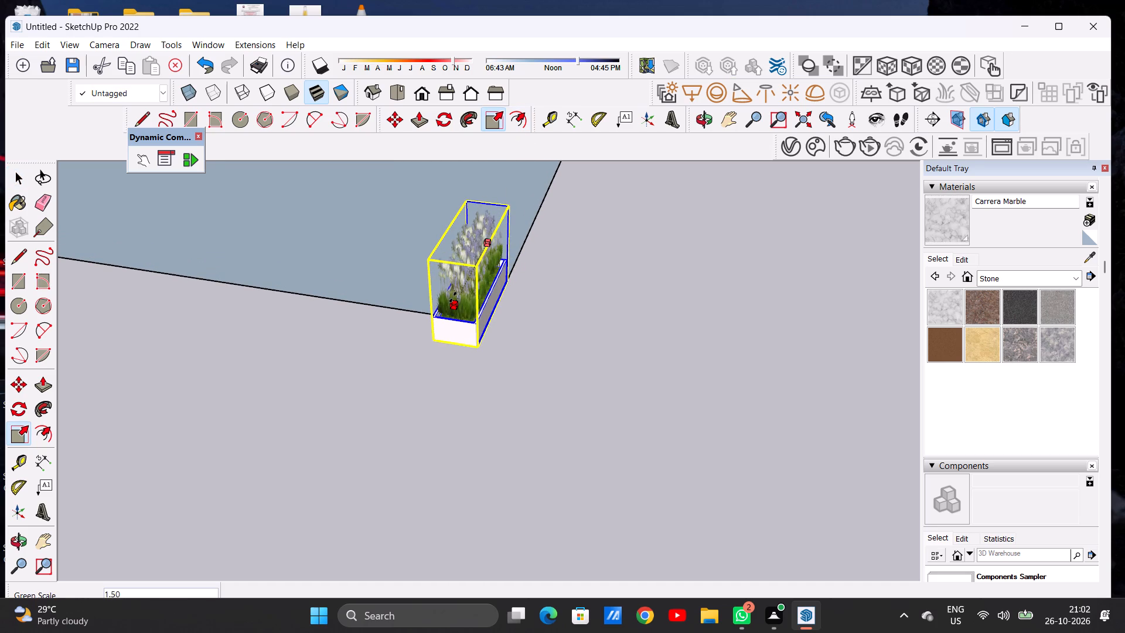
key("space")
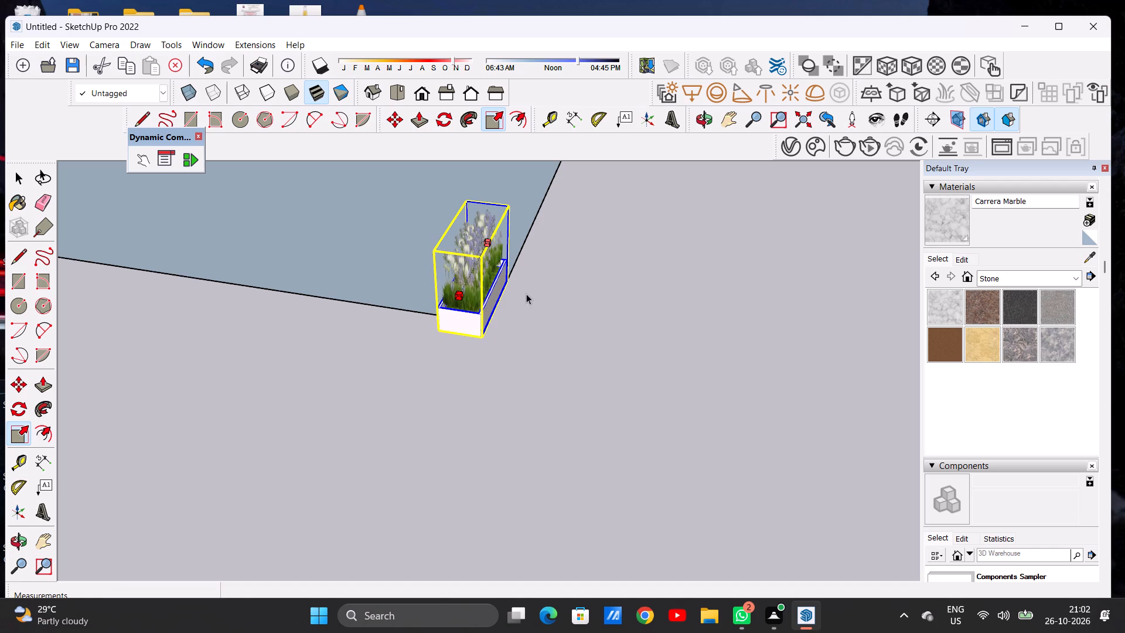
Enlarge the flower bed's base by scaling it about 3.50 along green and about 3.90 along red.
middle_click_drag(521, 291, 354, 287)
scroll(385, 277, "down", 4)
middle_click_drag(564, 275, 468, 267)
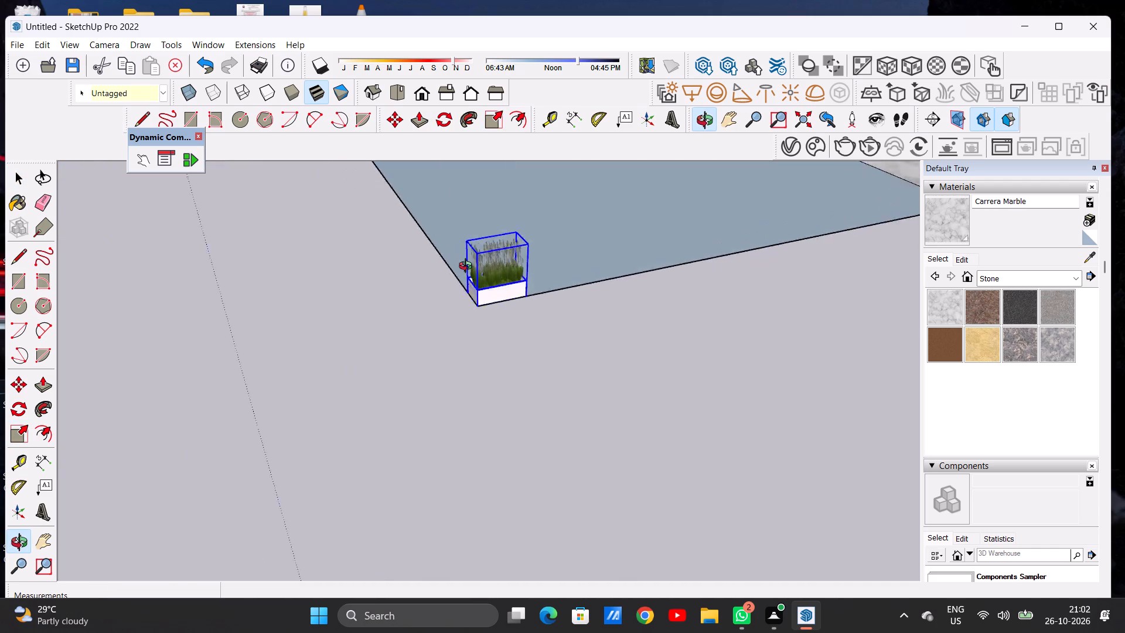
middle_click_drag(468, 267, 273, 268)
scroll(316, 246, "down", 1)
scroll(322, 246, "up", 1)
scroll(330, 246, "down", 3)
scroll(522, 275, "up", 10)
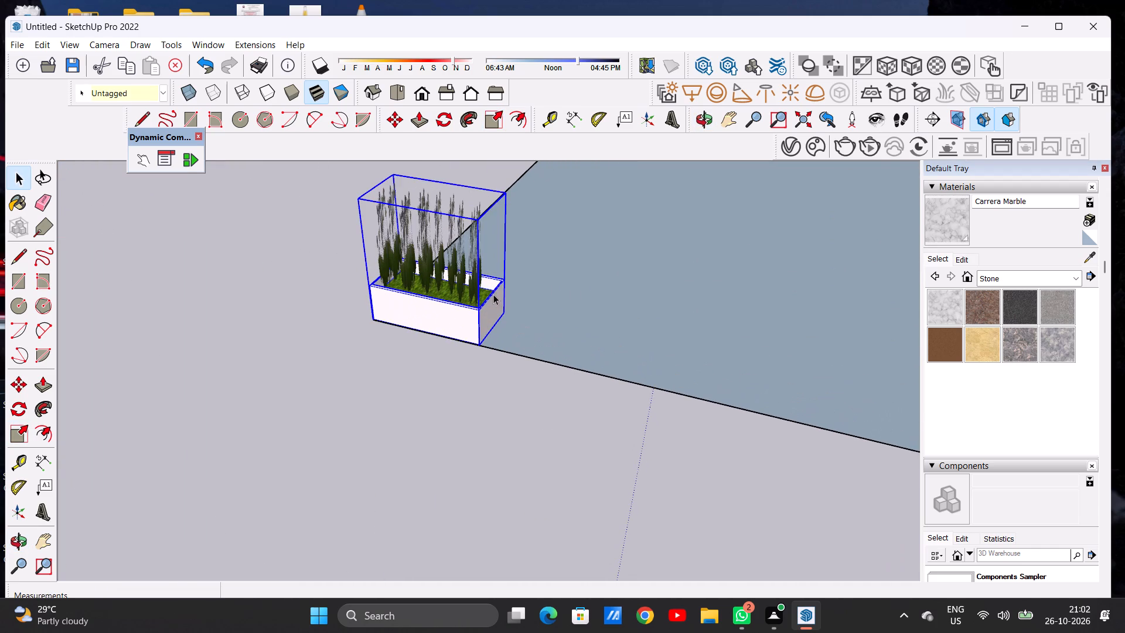
left_click(490, 123)
left_click(493, 273)
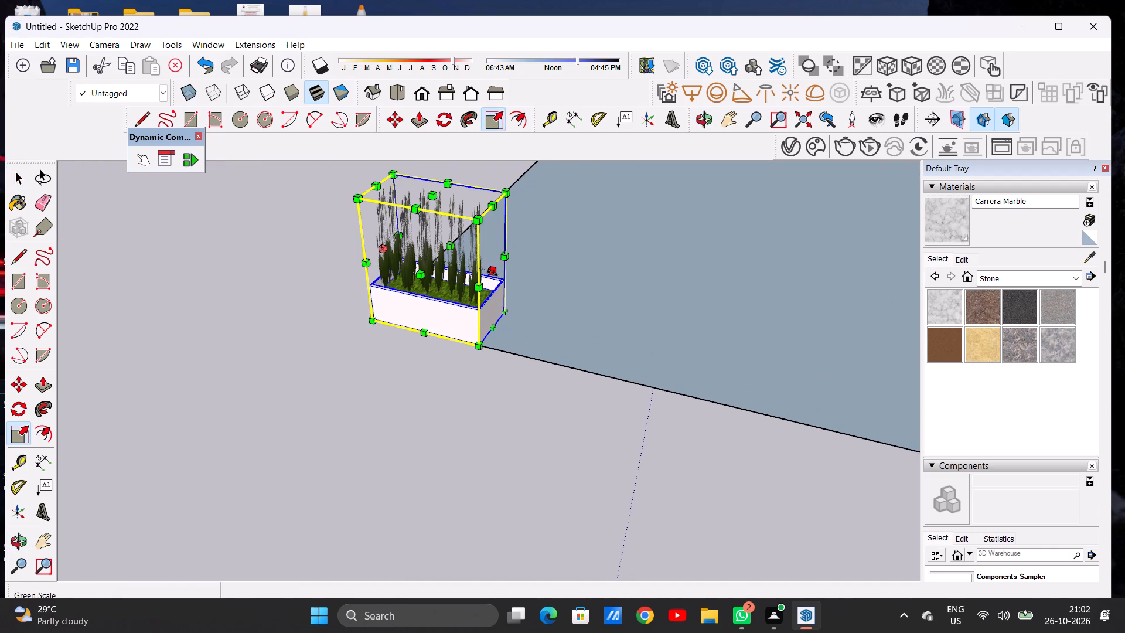
scroll(602, 298, "down", 15)
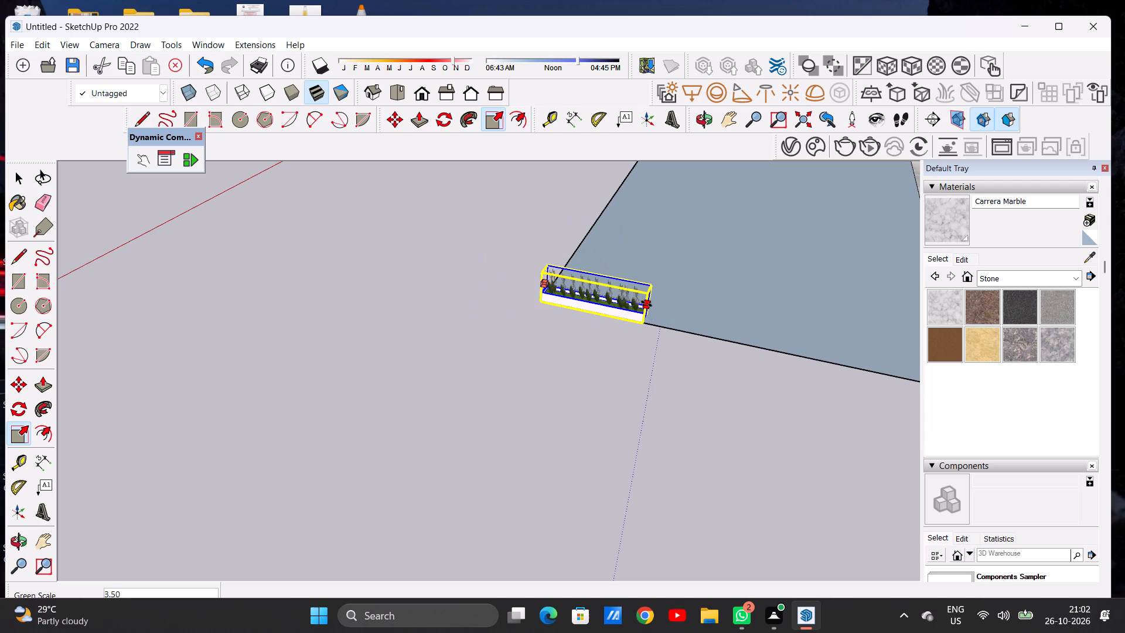
left_click(647, 304)
scroll(594, 296, "up", 5)
left_click(594, 296)
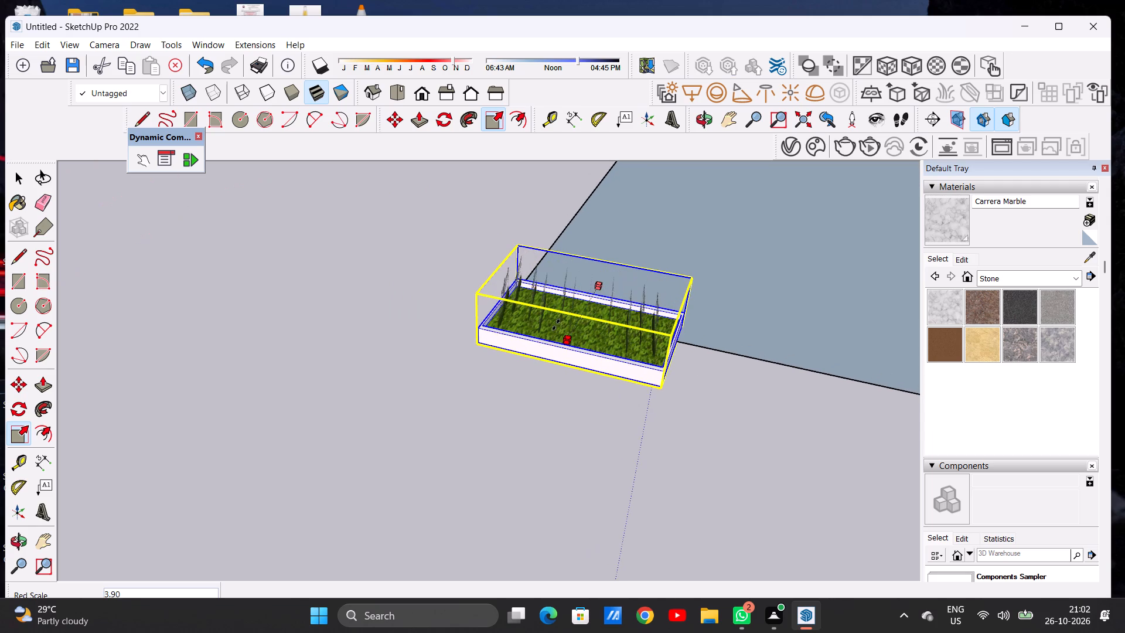
left_click(556, 325)
key("space")
Move the flower bed by its bottom corner onto the unpaved rectangle in front of the marble sign wall.
scroll(565, 316, "down", 15)
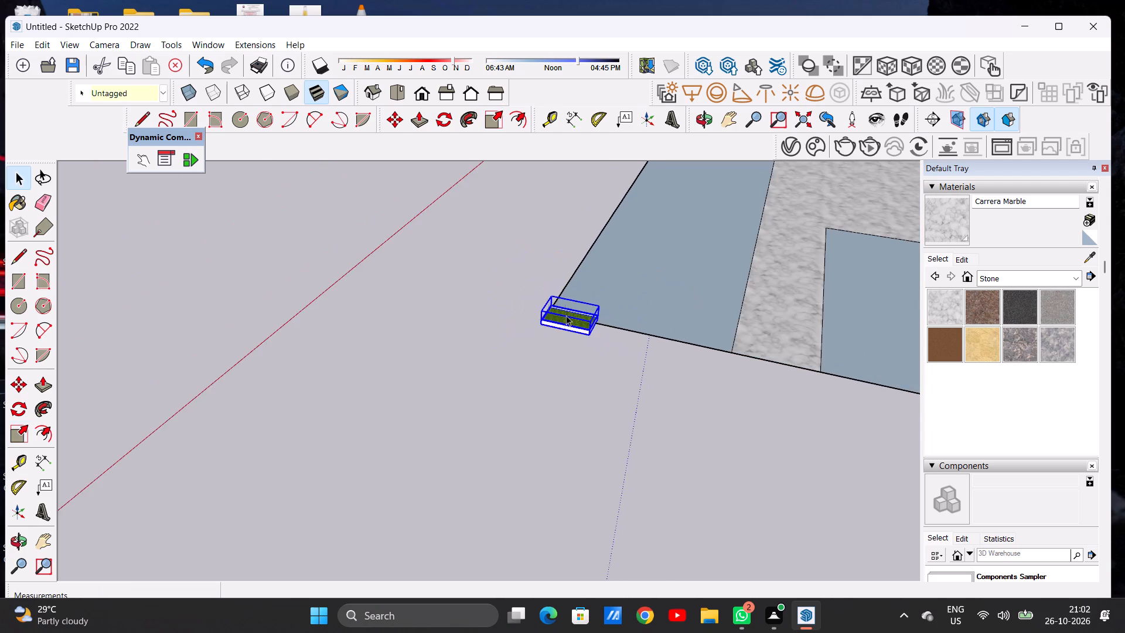
scroll(566, 315, "down", 5)
scroll(571, 312, "up", 6)
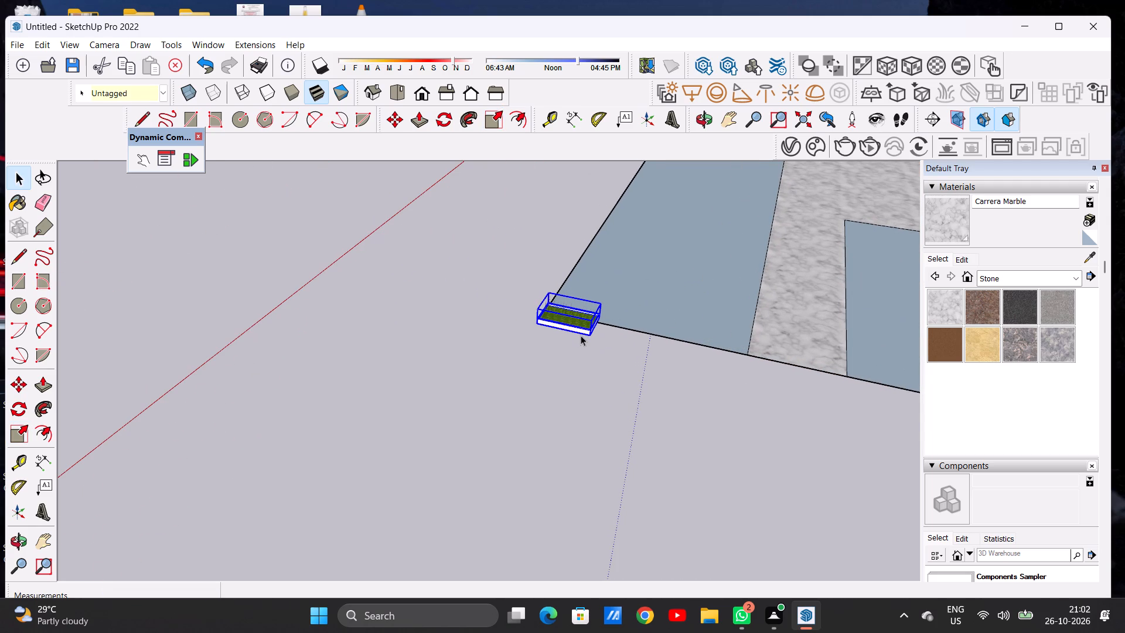
key("m")
left_click(592, 335)
scroll(653, 327, "down", 8)
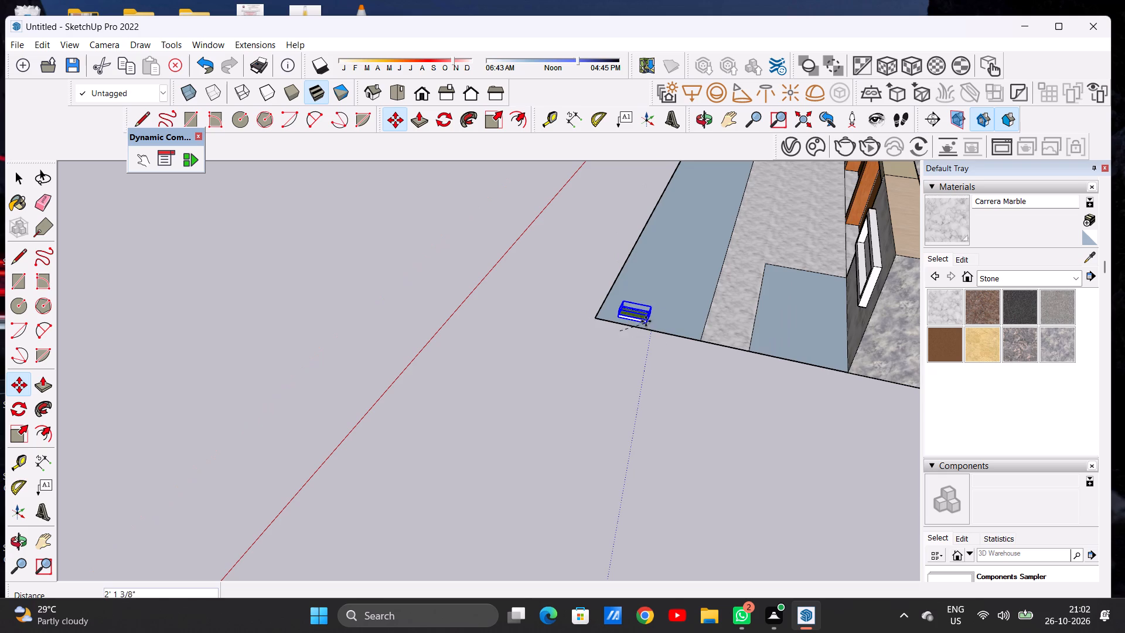
scroll(823, 321, "up", 7)
left_click(793, 329)
key("space")
Rotate the flower bed 90 degrees about its front bottom corner so its other side faces the front.
scroll(711, 298, "down", 7)
middle_click_drag(650, 307, 932, 316)
scroll(709, 318, "down", 9)
scroll(669, 263, "up", 5)
scroll(660, 258, "down", 1)
scroll(659, 258, "up", 11)
middle_click_drag(570, 295, 742, 291)
scroll(579, 279, "up", 8)
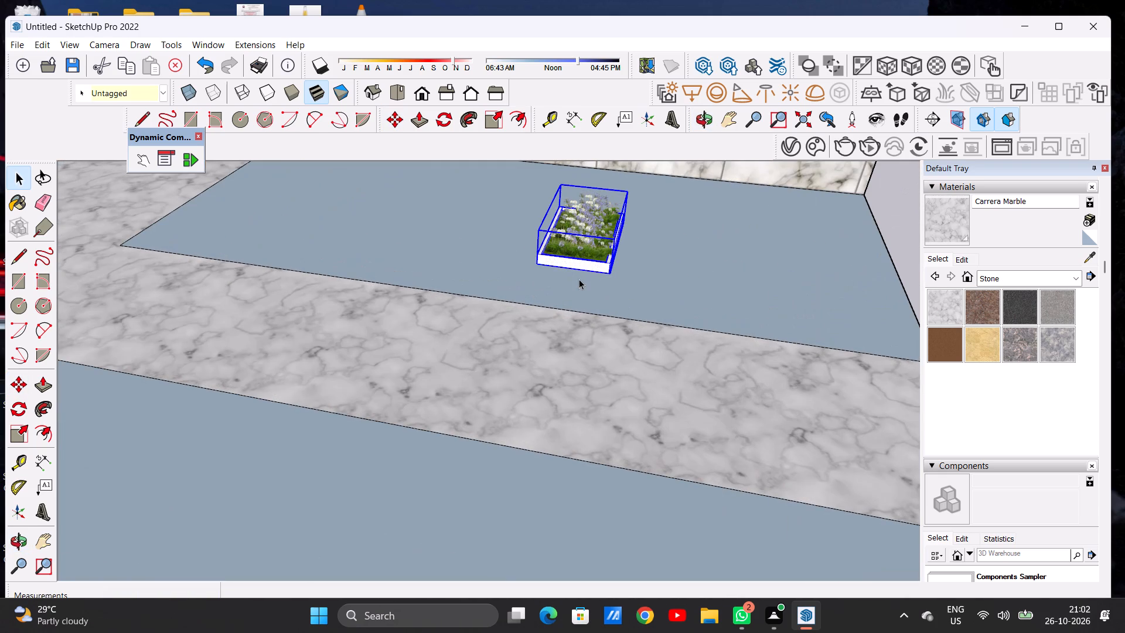
left_click(442, 124)
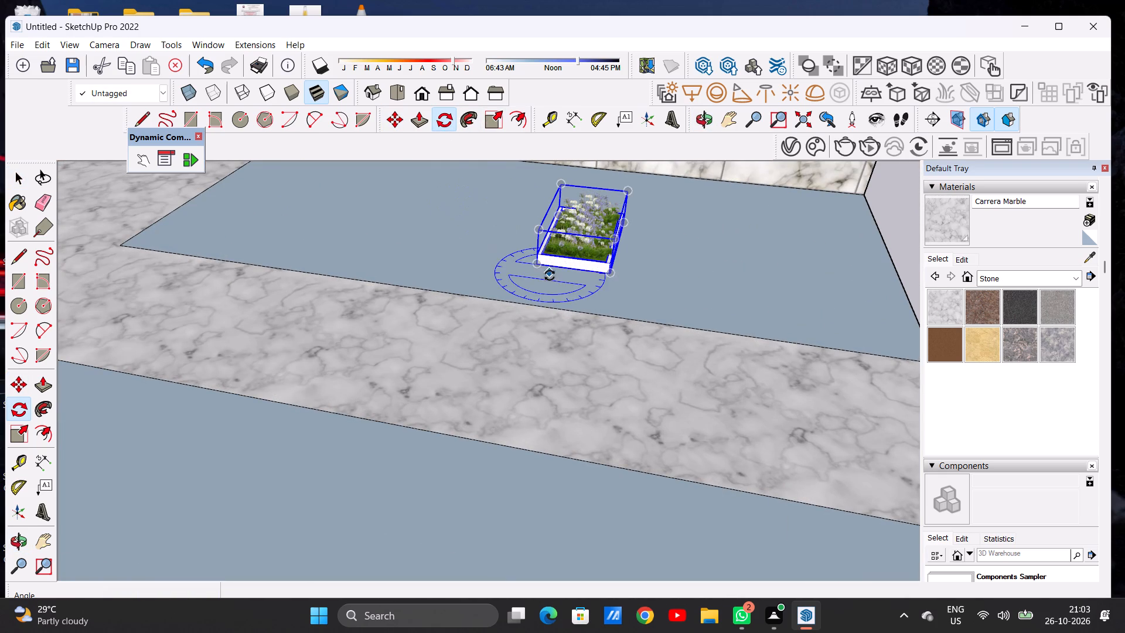
left_click(538, 267)
left_click(613, 279)
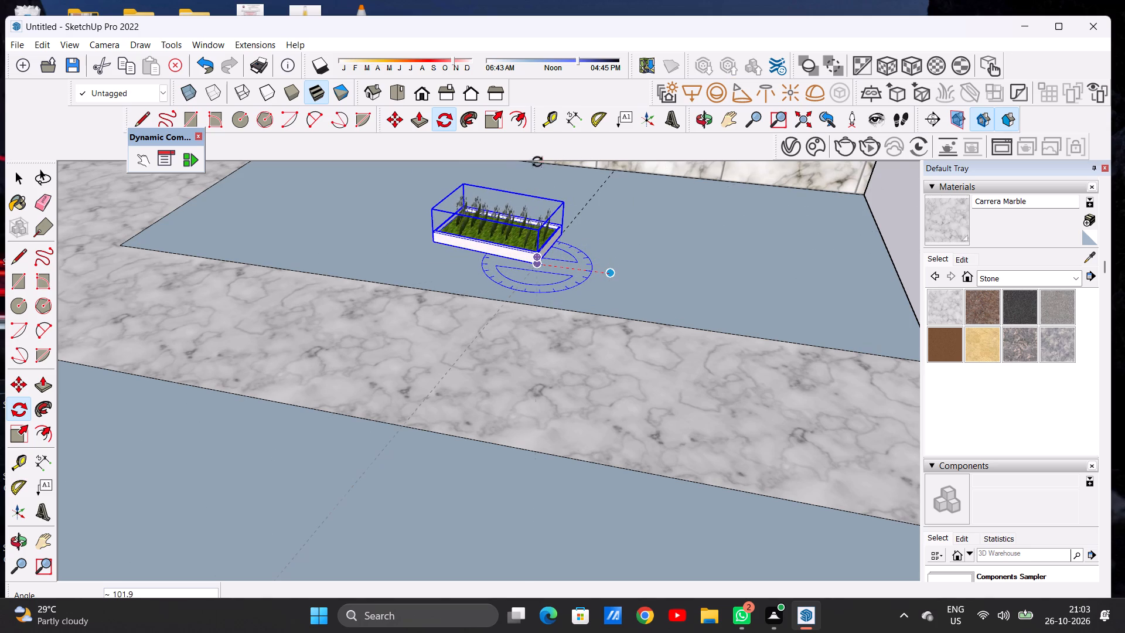
left_click(575, 168)
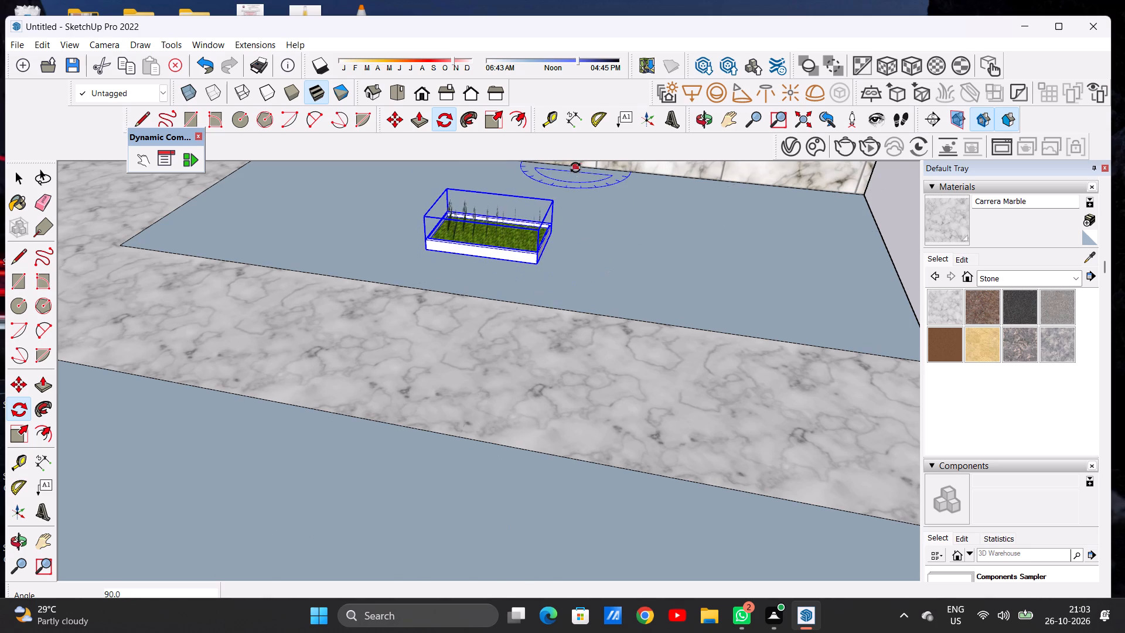
key("space")
Scale the flower bed about 3.93 along green to the rectangle's outer edge and 2.00 along red to its front edge.
scroll(531, 273, "down", 6)
scroll(511, 253, "up", 6)
middle_click_drag(505, 254, 533, 290)
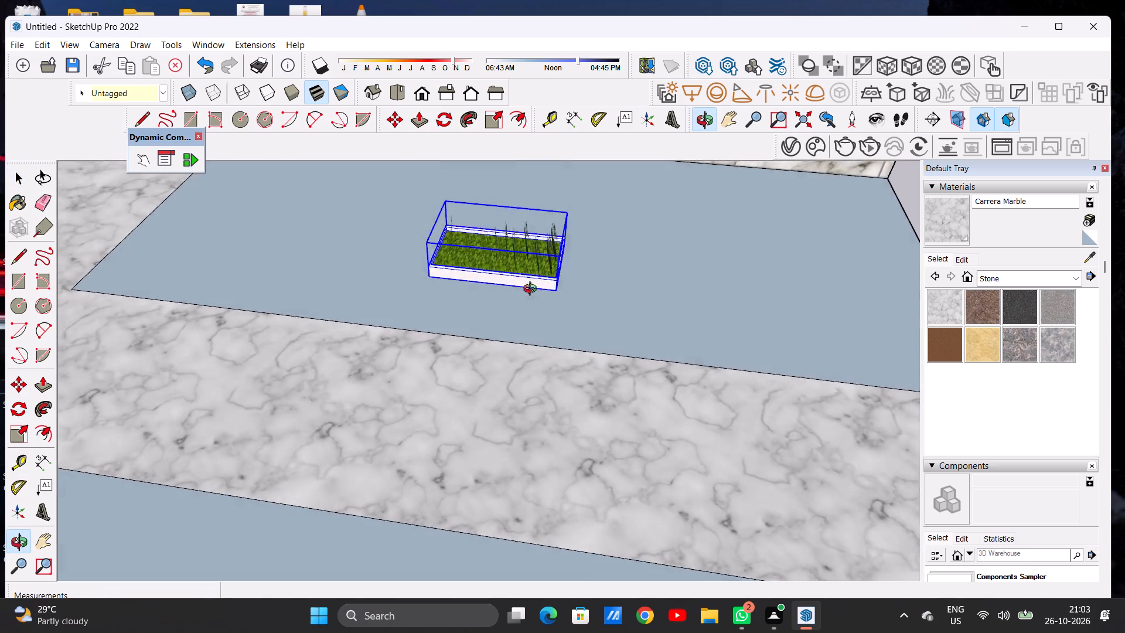
middle_click_drag(533, 290, 561, 331)
scroll(575, 287, "down", 7)
middle_click_drag(535, 274, 543, 308)
scroll(545, 267, "up", 4)
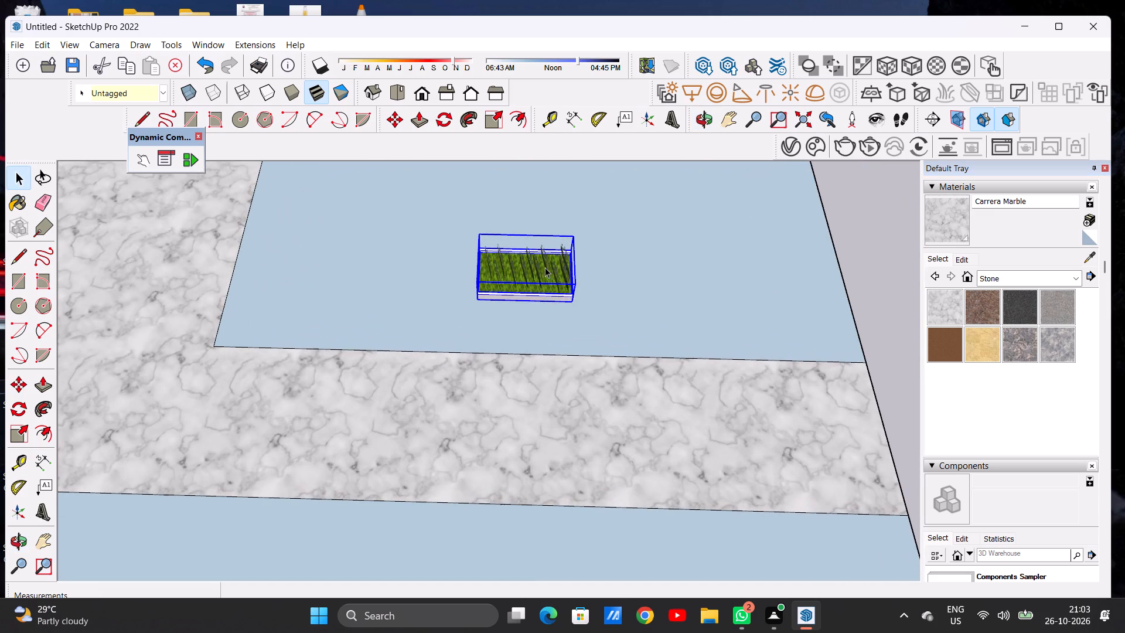
left_click(493, 131)
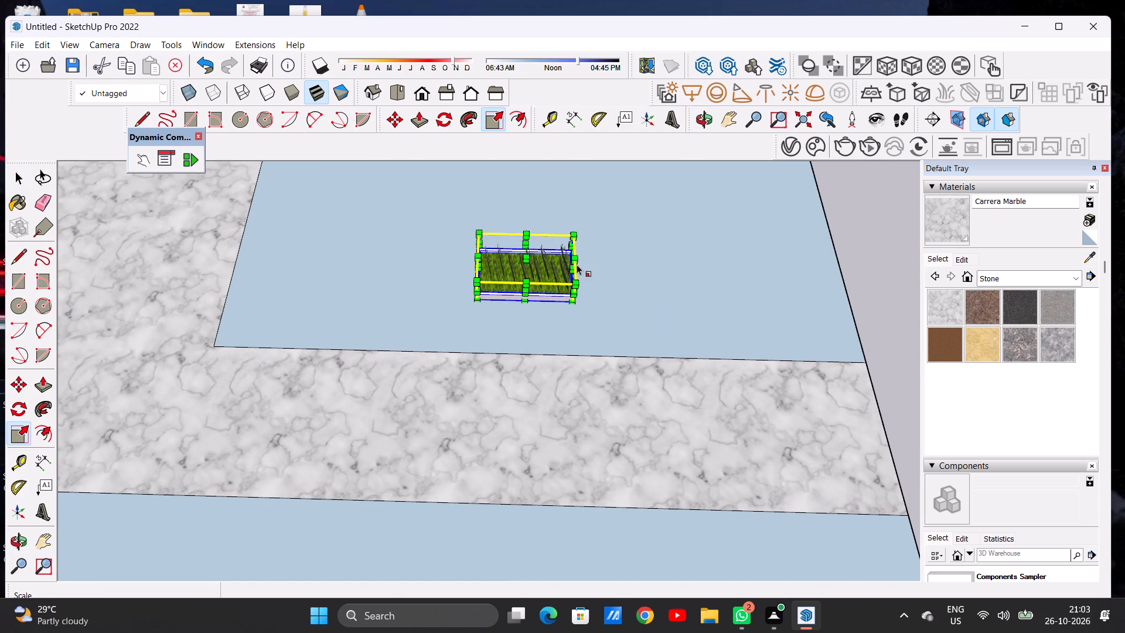
left_click(570, 271)
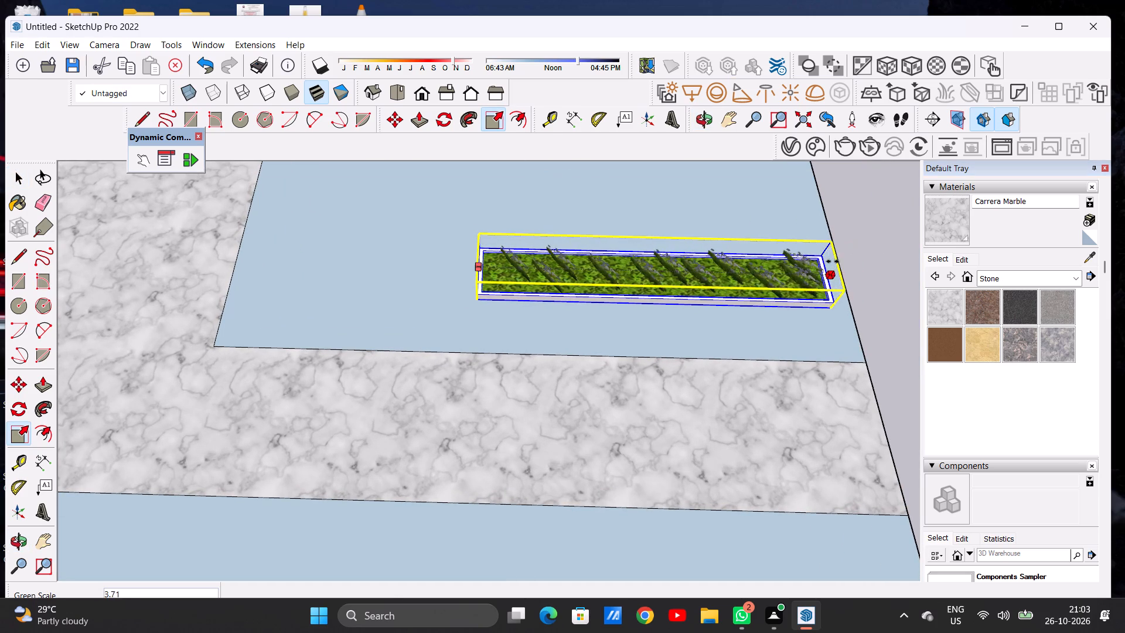
left_click(843, 260)
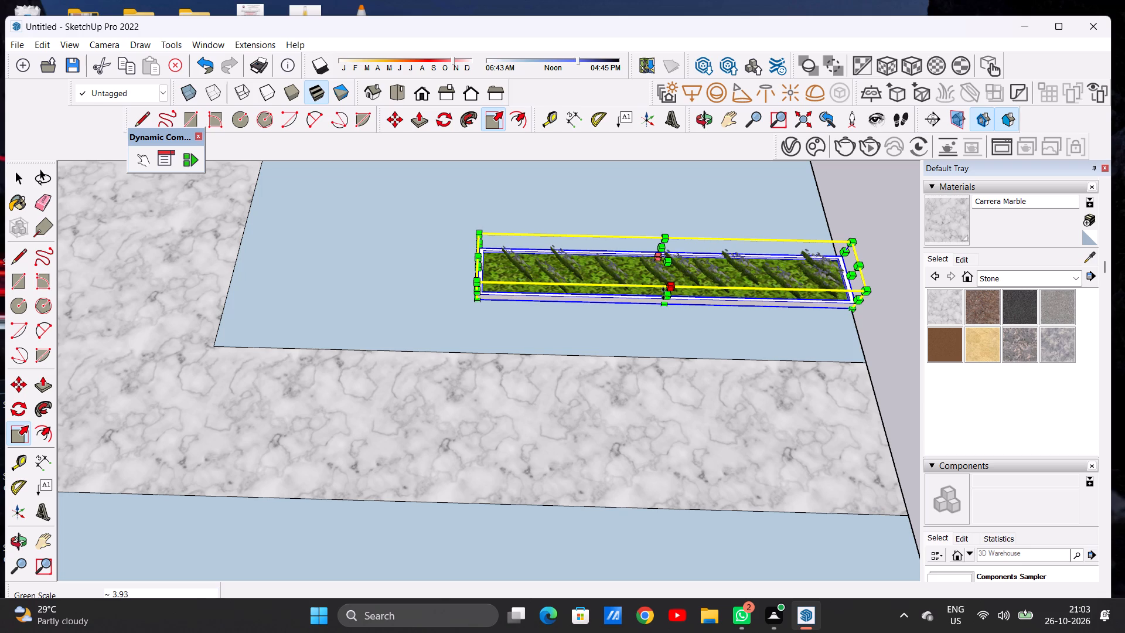
left_click(670, 298)
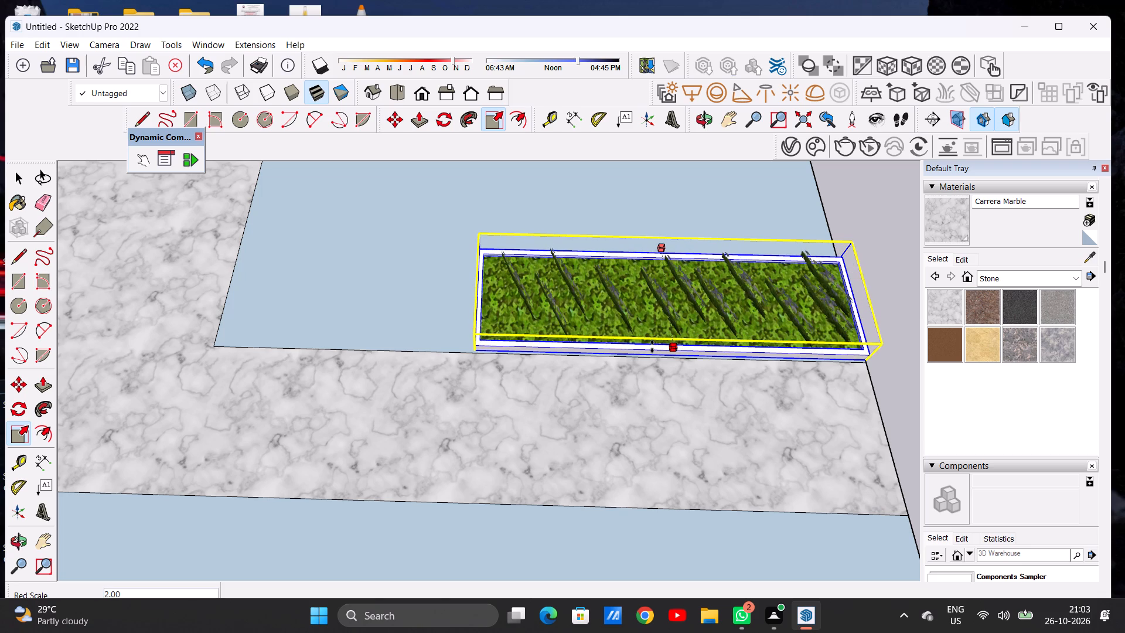
left_click(652, 346)
Scale the flower bed's height to 4.00 and stretch it about 1.66 along green towards the rectangle's inner edge.
left_click(666, 282)
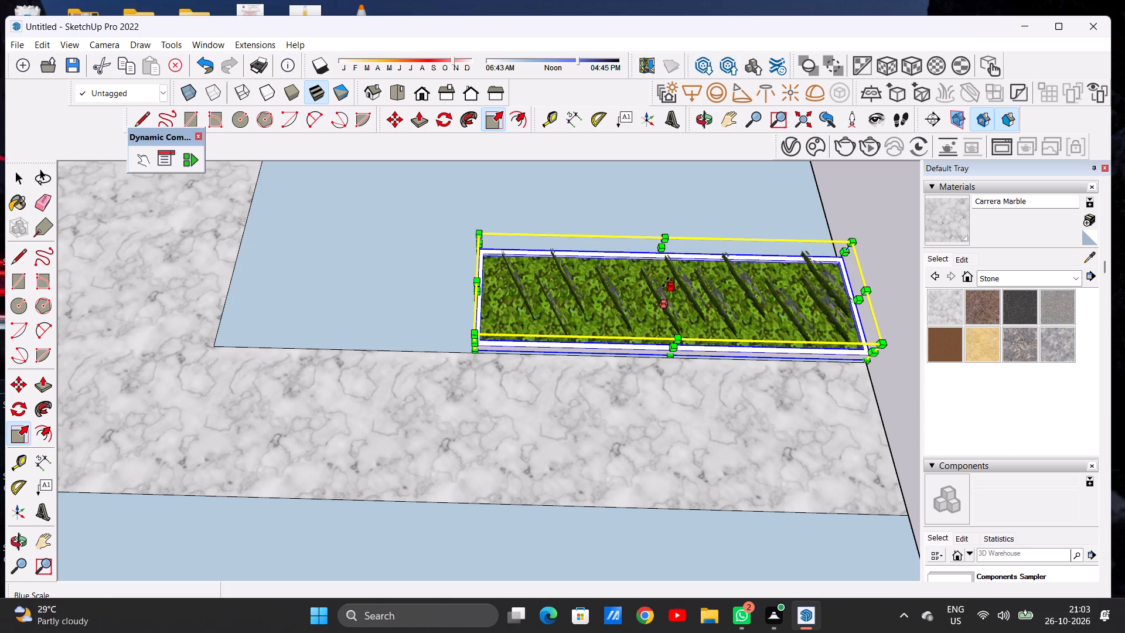
left_click(691, 222)
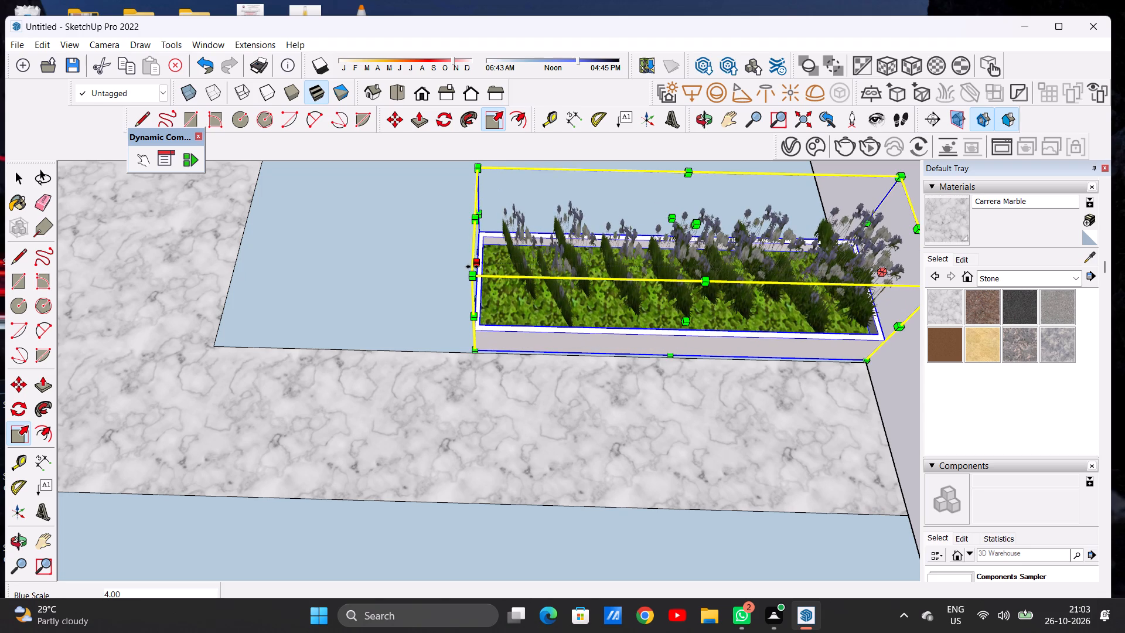
left_click(472, 267)
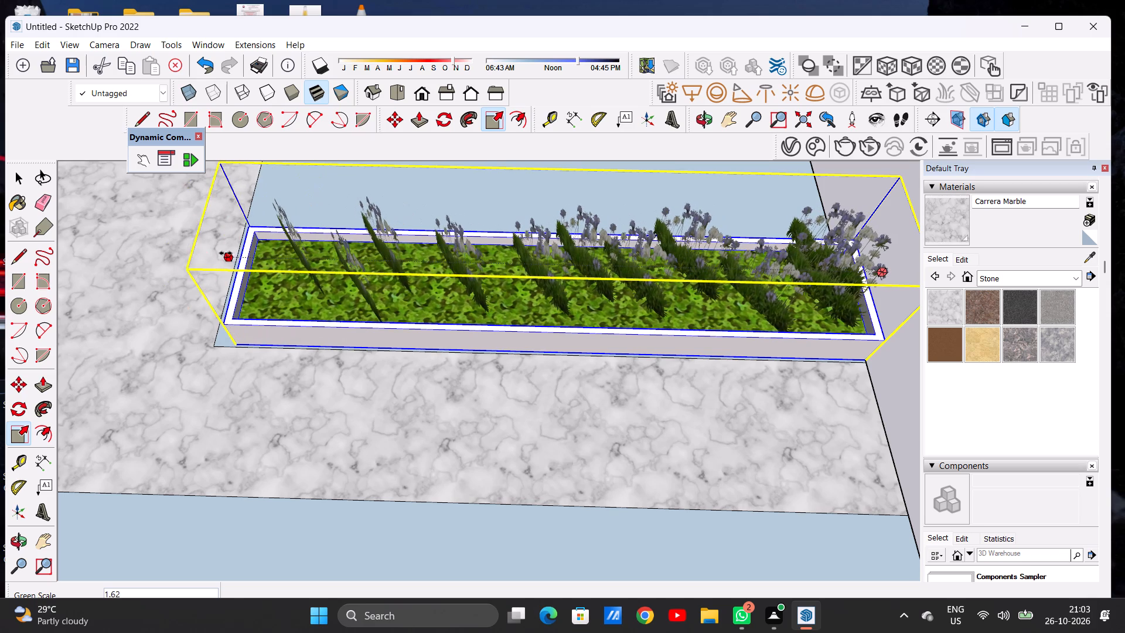
left_click(206, 250)
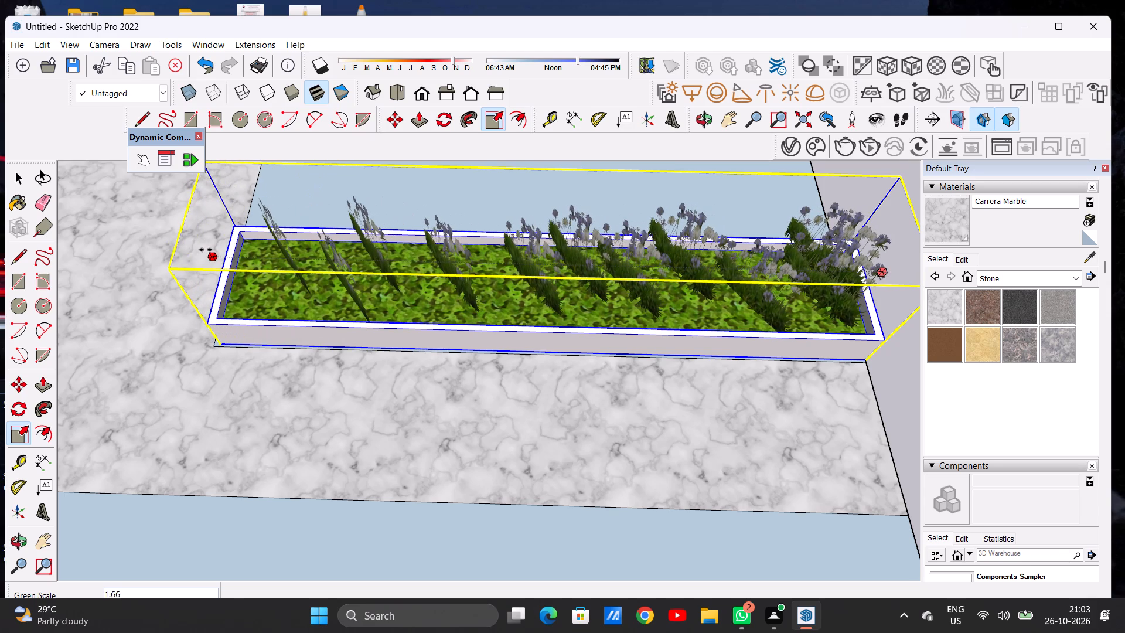
Scale the flower bed along red to stretch its back side towards the marble sign wall.
scroll(262, 311, "down", 6)
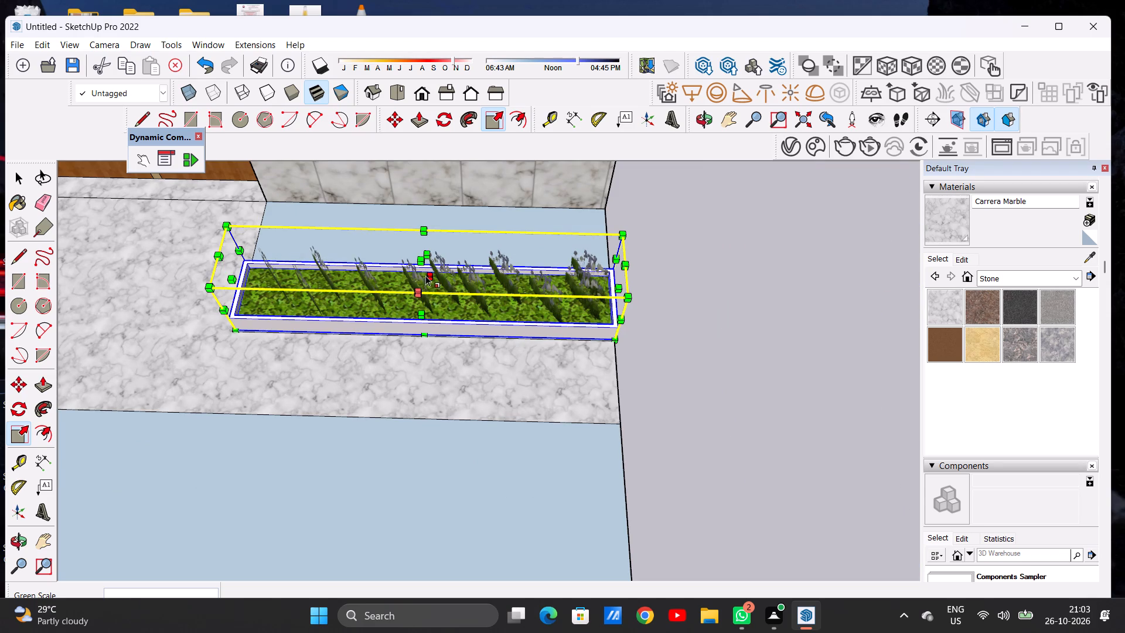
scroll(423, 278, "up", 4)
scroll(423, 278, "down", 1)
scroll(423, 278, "up", 4)
left_click(428, 240)
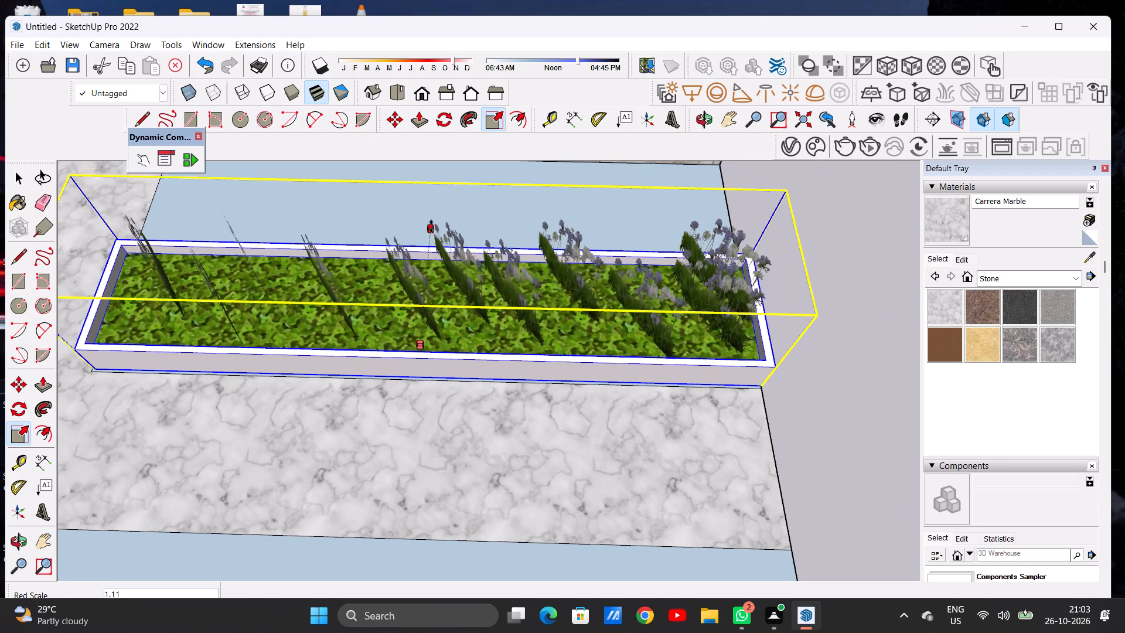
left_click(448, 176)
key("space")
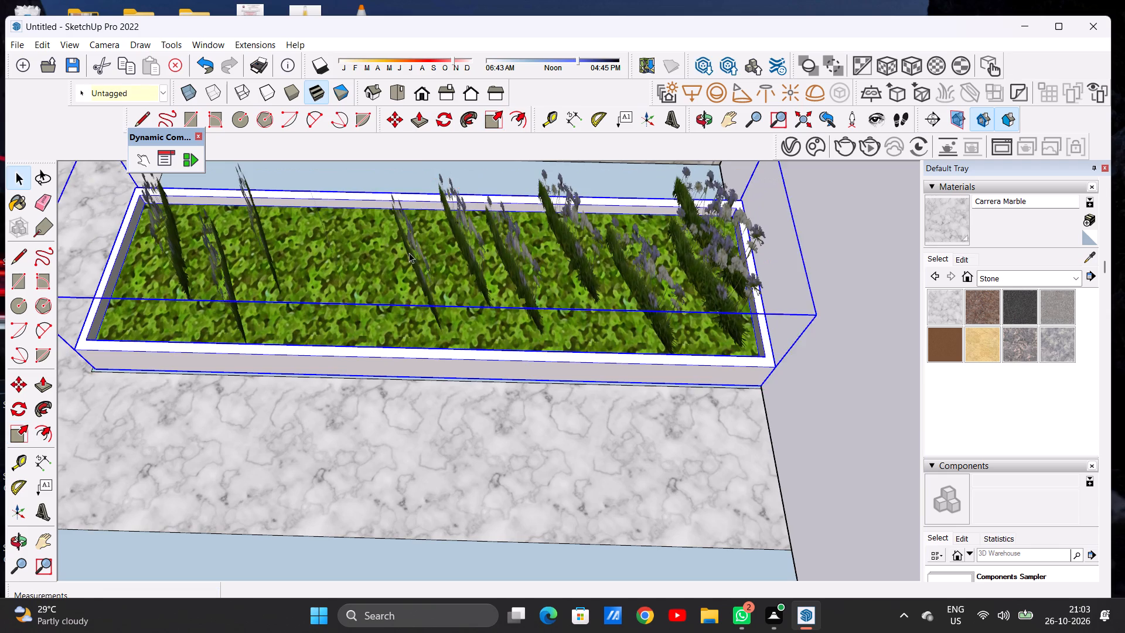
scroll(412, 257, "down", 19)
left_click(623, 277)
scroll(583, 294, "down", 6)
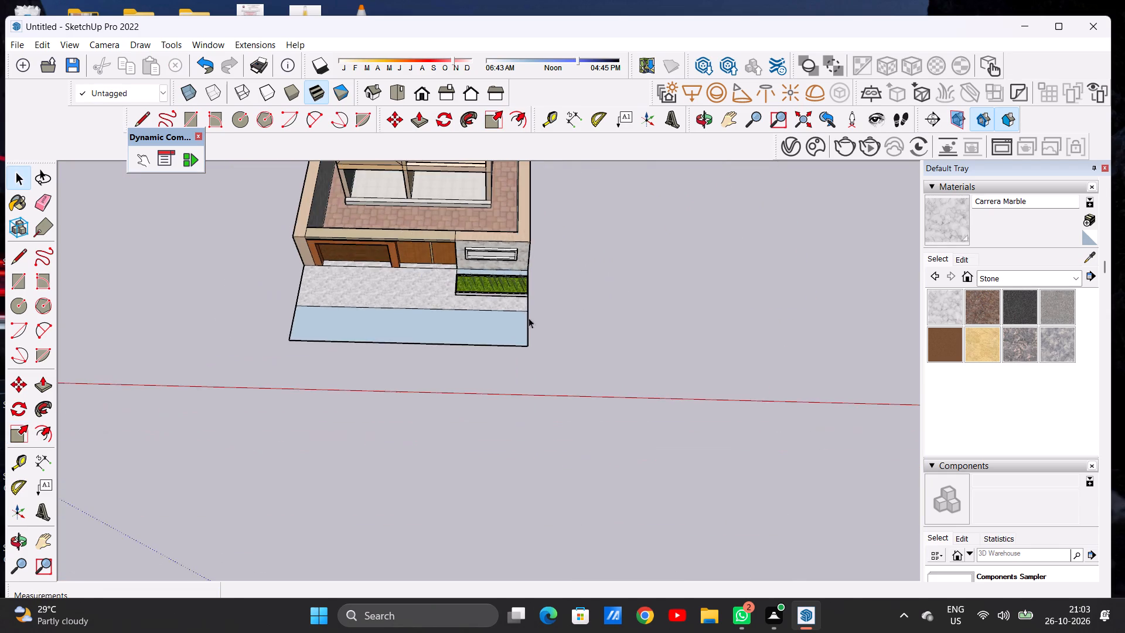
Scale the flower bed about 1.42 along red so its back side reaches the base of the marble sign wall.
middle_click_drag(497, 315, 495, 231)
scroll(491, 271, "up", 15)
middle_click_drag(534, 307, 330, 297)
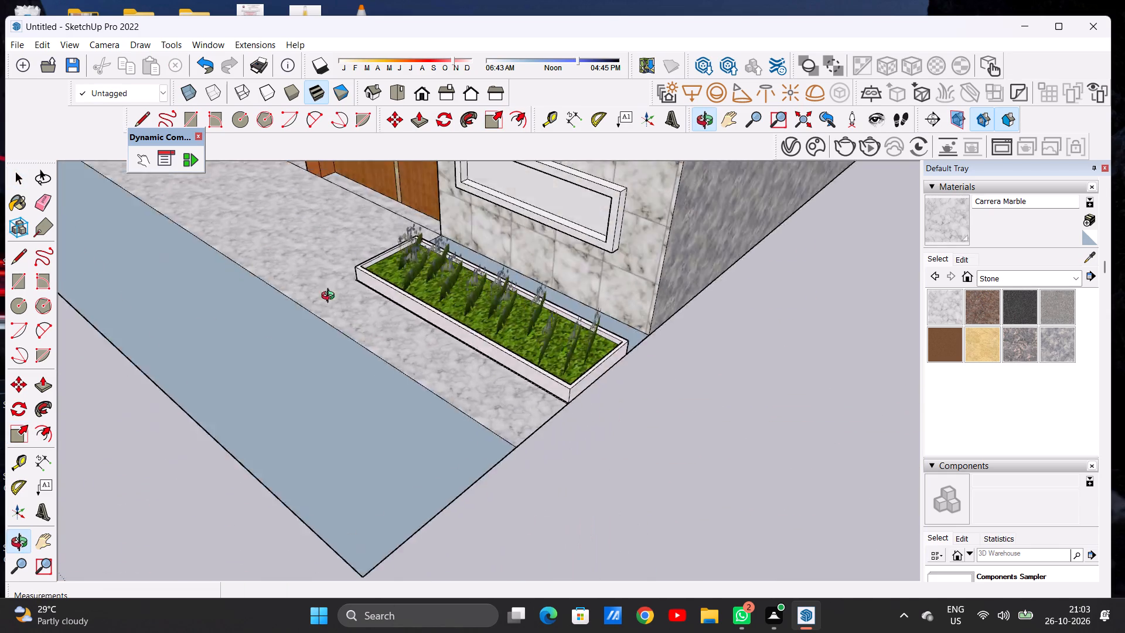
middle_click_drag(330, 297, 257, 290)
scroll(316, 254, "down", 4)
scroll(449, 307, "up", 8)
middle_click_drag(495, 311, 309, 291)
scroll(429, 317, "up", 2)
middle_click_drag(444, 313, 492, 347)
scroll(493, 349, "down", 8)
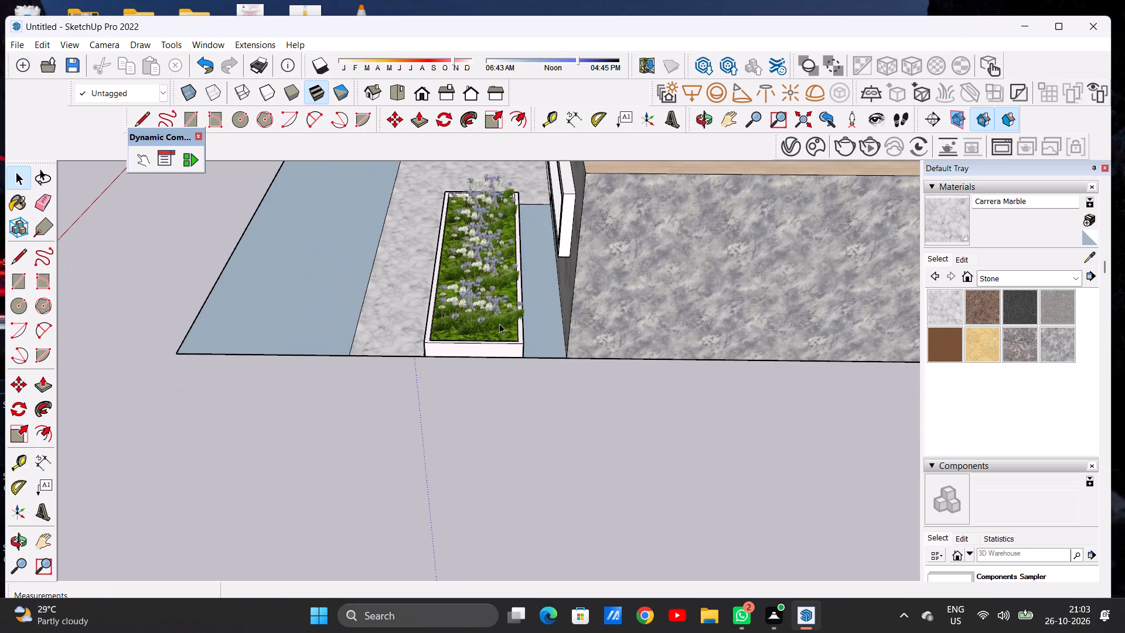
left_click(500, 322)
scroll(500, 330, "up", 3)
scroll(498, 325, "down", 3)
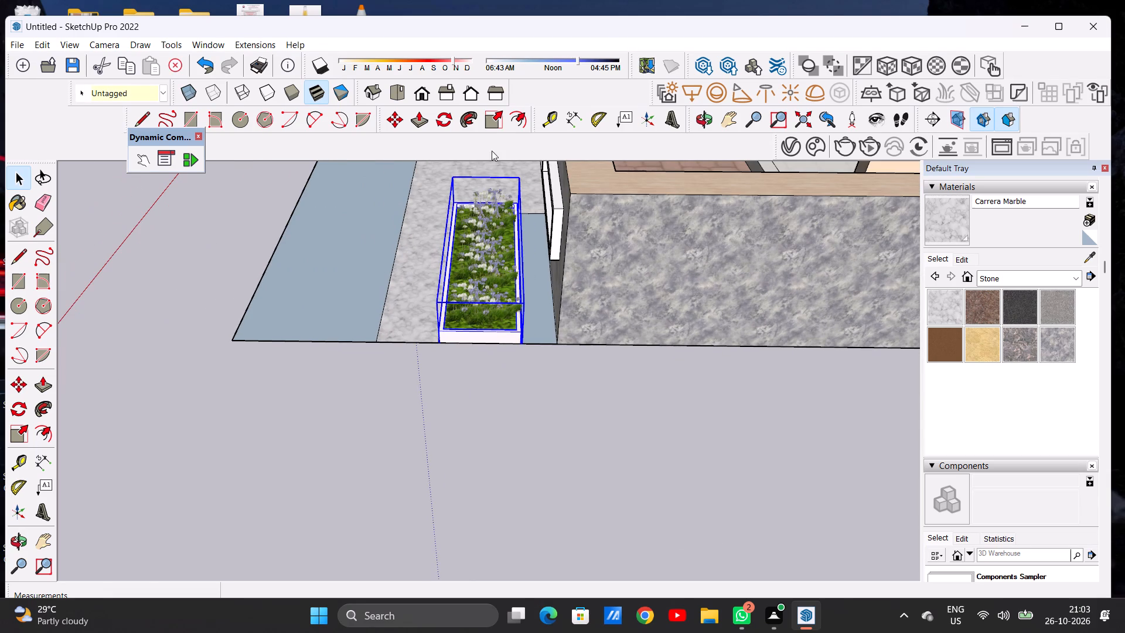
left_click(487, 127)
scroll(517, 264, "up", 6)
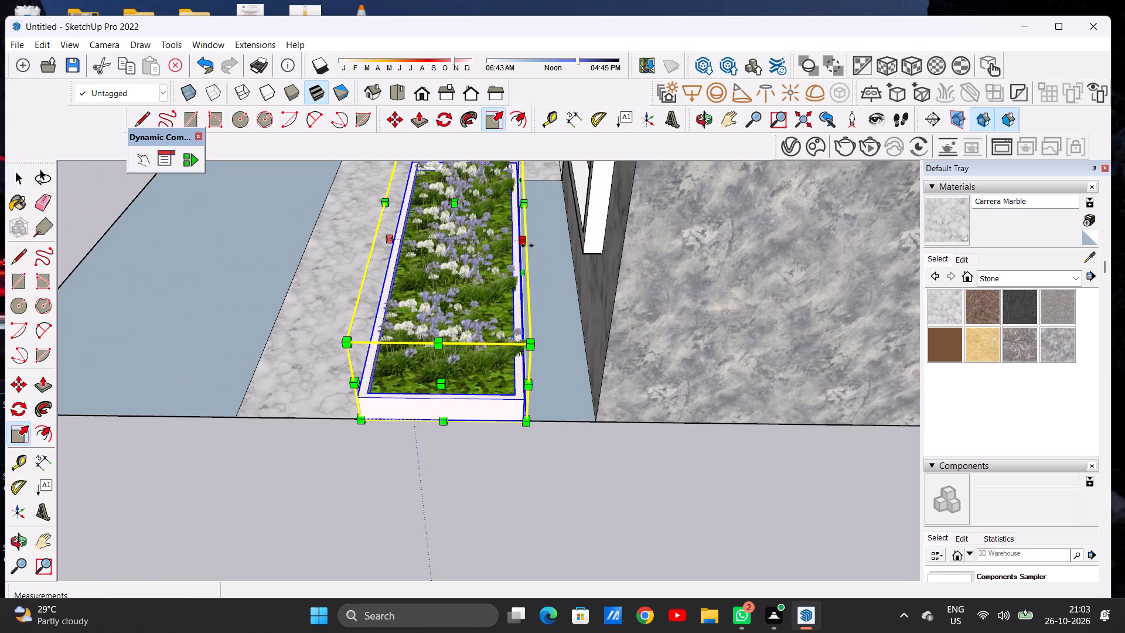
left_click(527, 246)
left_click(579, 260)
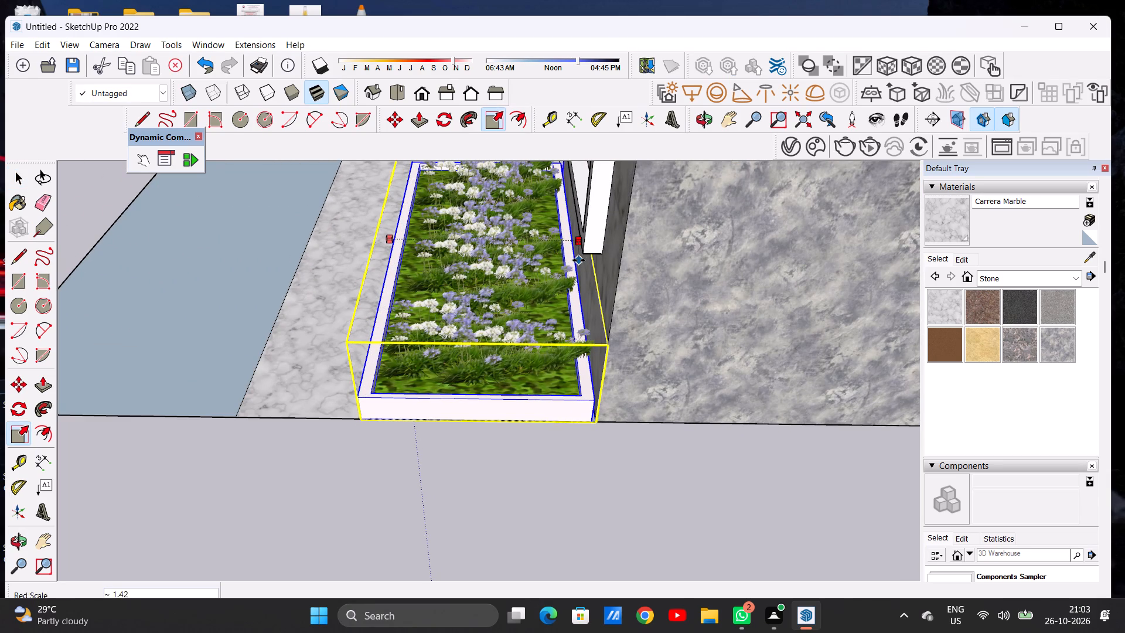
key("space")
Scale the flower bed's height to 1.60 along blue.
scroll(536, 317, "down", 5)
scroll(536, 318, "up", 1)
scroll(536, 318, "down", 11)
middle_click_drag(459, 323, 491, 323)
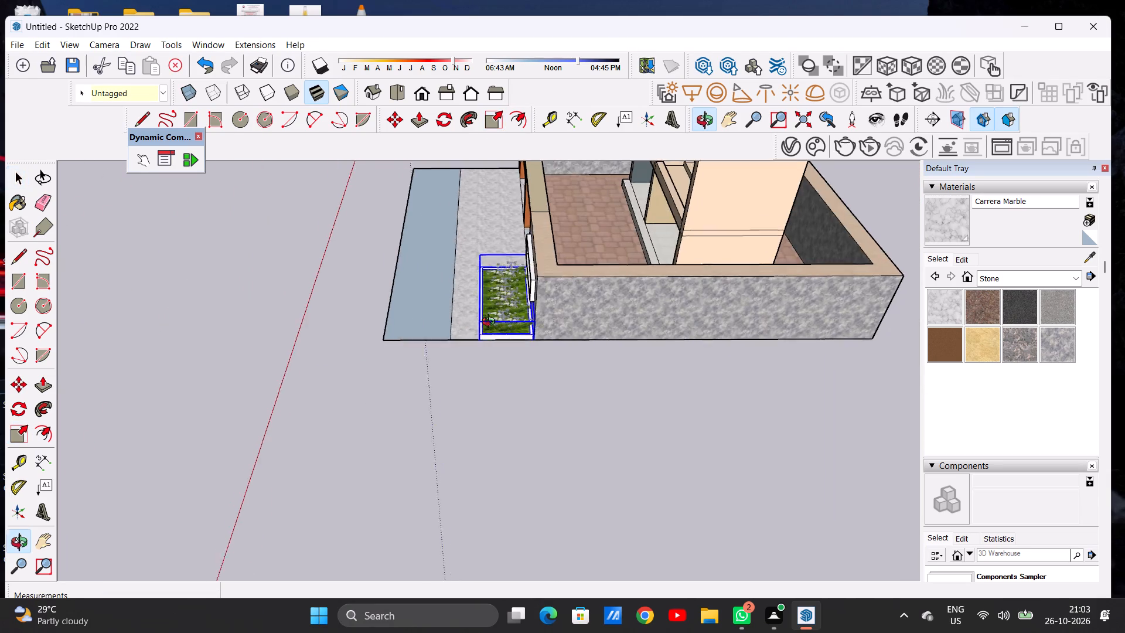
middle_click_drag(491, 323, 680, 283)
scroll(524, 284, "down", 5)
middle_click_drag(459, 295, 653, 250)
scroll(528, 261, "up", 5)
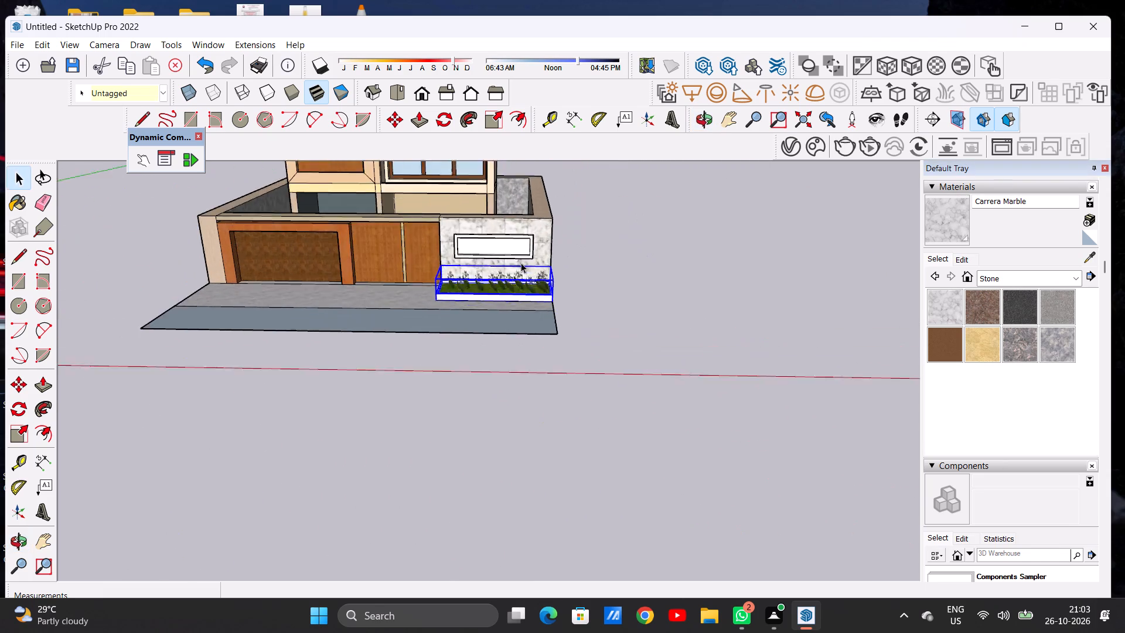
scroll(521, 263, "up", 2)
middle_click_drag(473, 264, 497, 331)
scroll(496, 324, "up", 3)
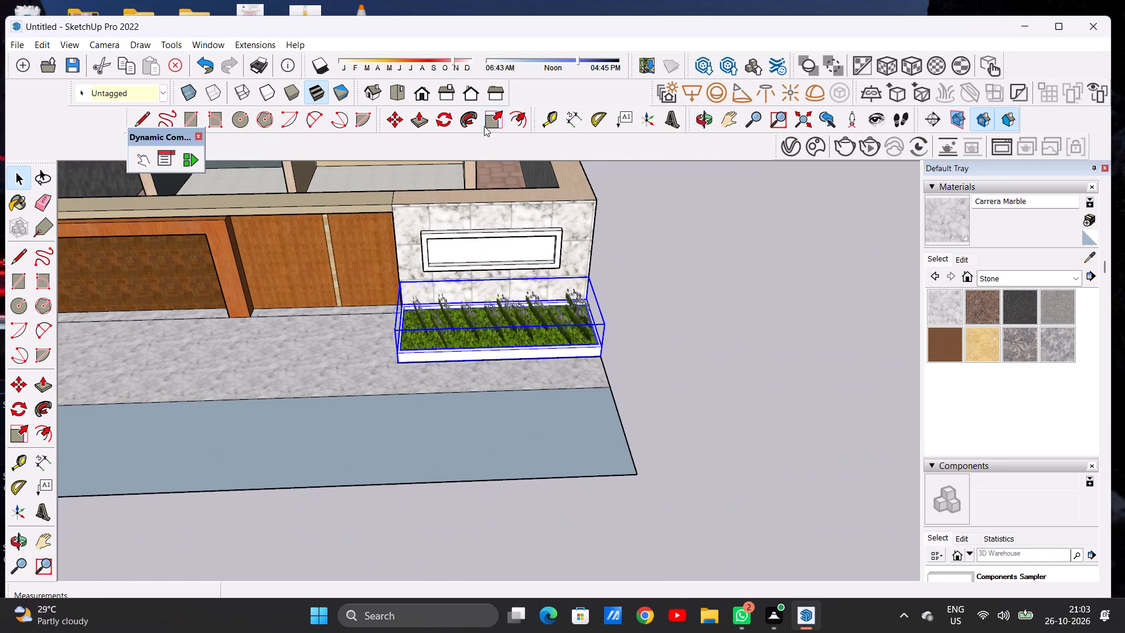
left_click(492, 124)
left_click(498, 299)
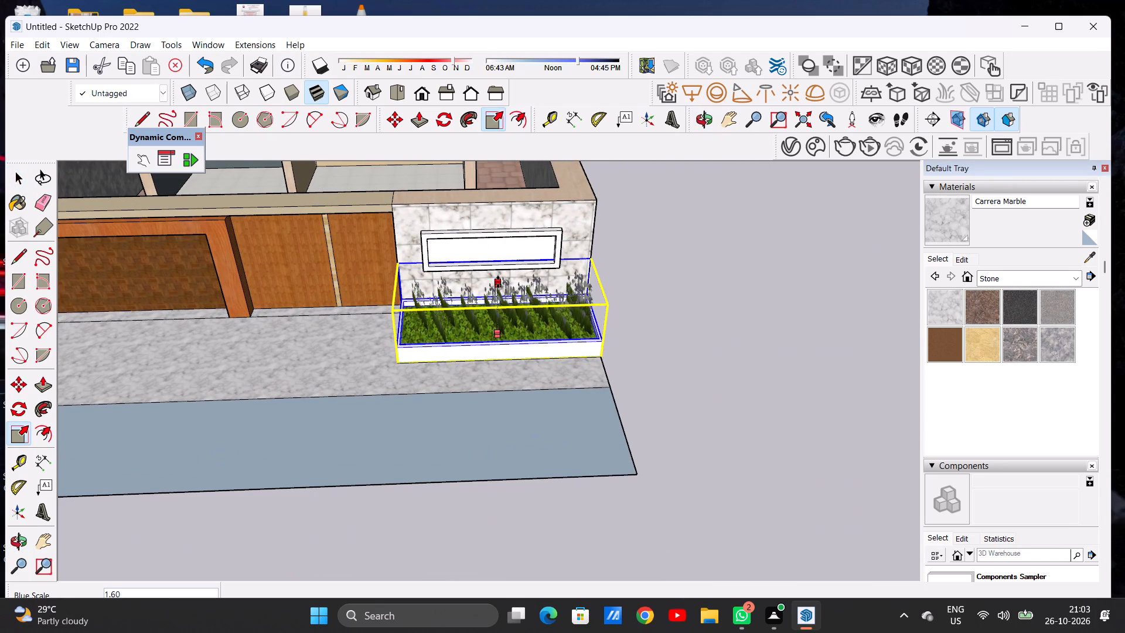
left_click(498, 282)
key("space")
left_click(679, 273)
Examine the flower bed against the marble sign wall and the house's whole front elevation.
scroll(615, 306, "down", 8)
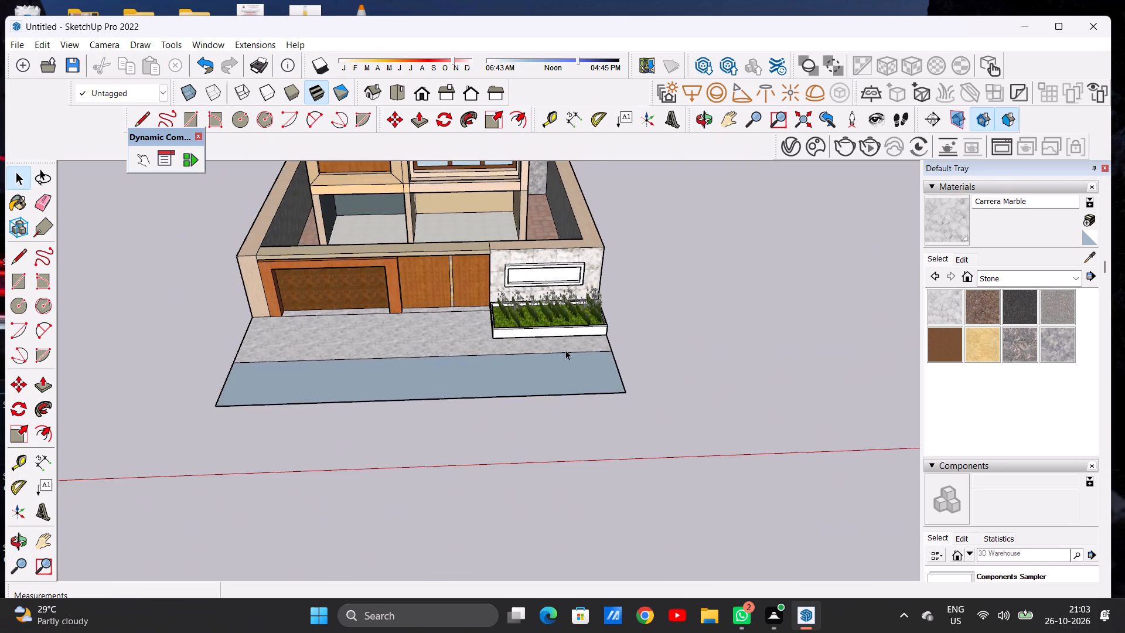
middle_click_drag(562, 348, 532, 258)
scroll(494, 308, "down", 2)
scroll(497, 329, "up", 2)
scroll(501, 339, "down", 11)
scroll(520, 343, "up", 2)
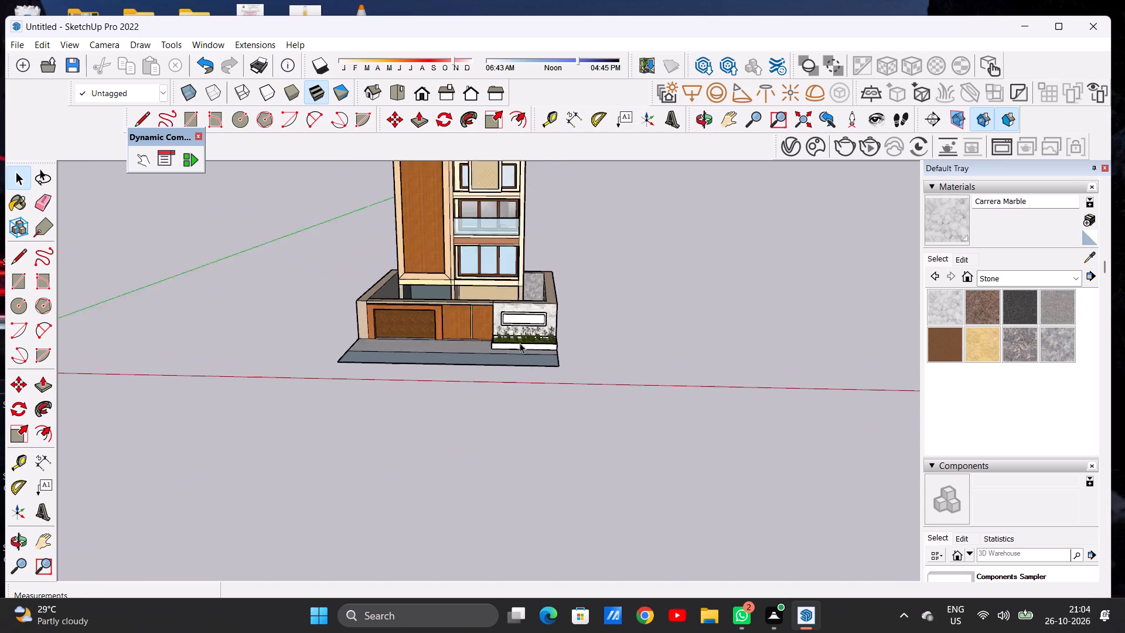
scroll(520, 343, "up", 7)
scroll(512, 356, "down", 8)
scroll(518, 345, "up", 14)
middle_click_drag(544, 353, 424, 355)
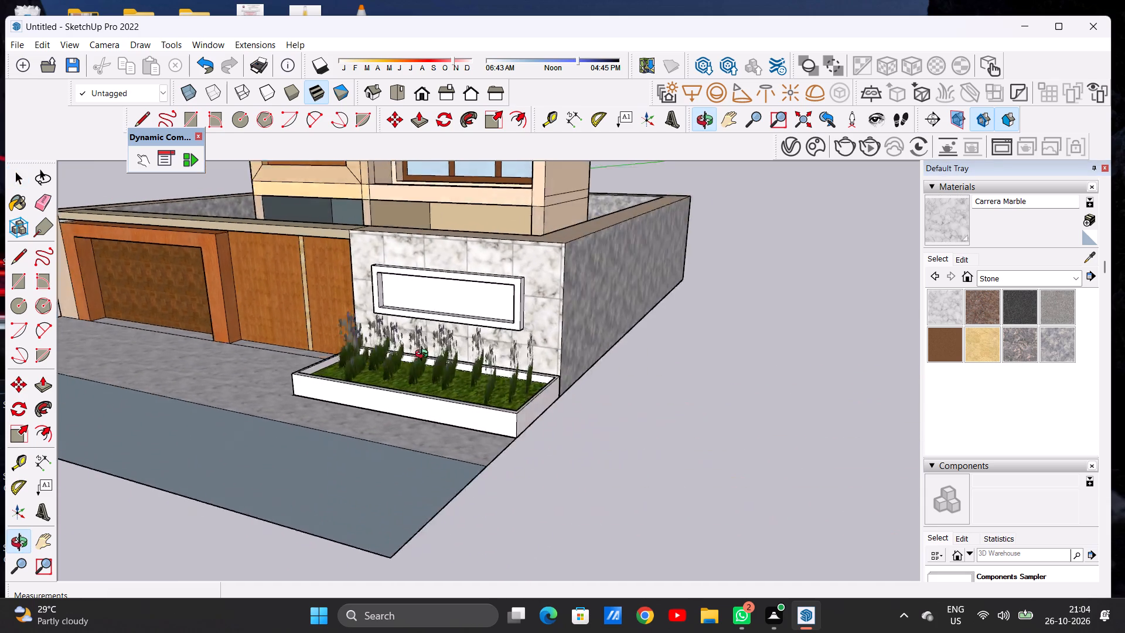
middle_click_drag(424, 355, 497, 359)
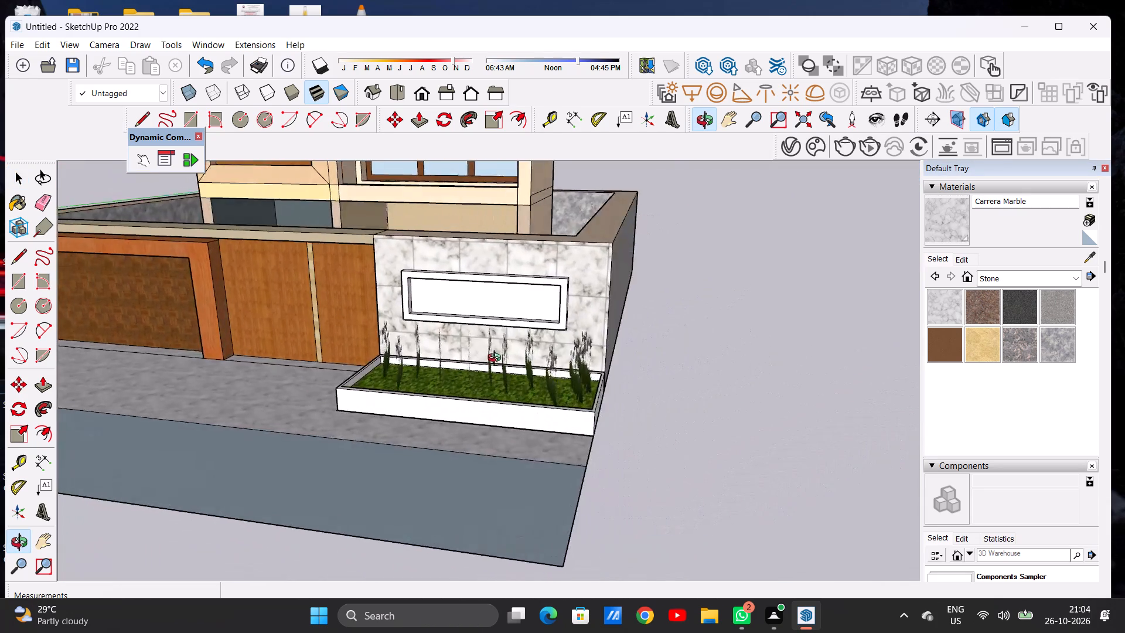
middle_click_drag(497, 359, 574, 372)
scroll(558, 386, "down", 12)
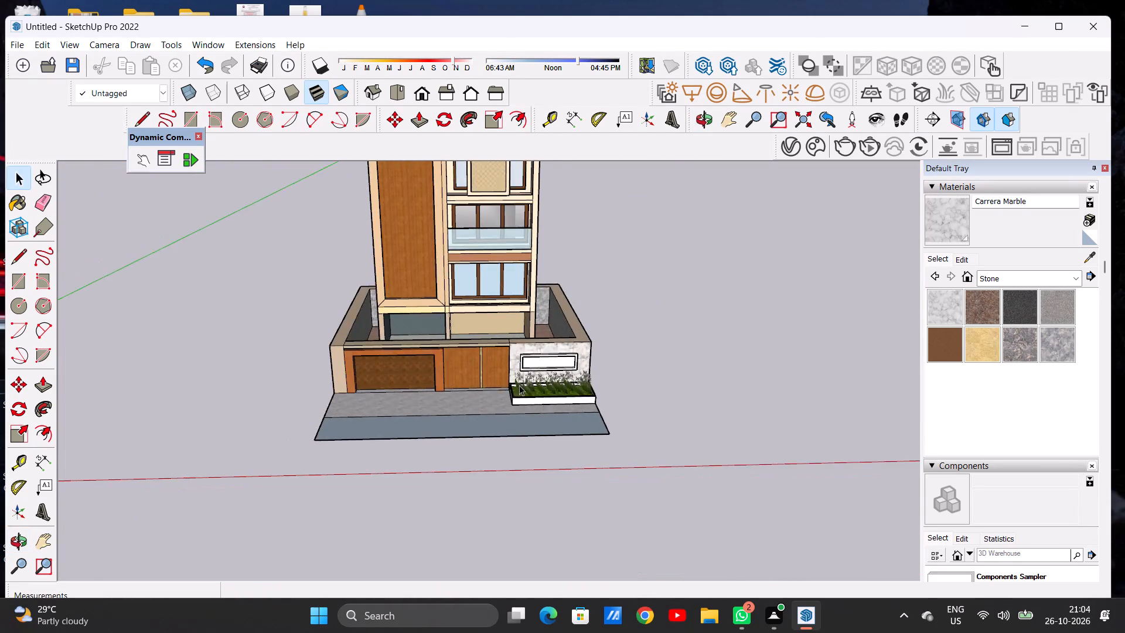
scroll(506, 385, "down", 11)
scroll(508, 341, "up", 7)
middle_click_drag(526, 375, 494, 330)
scroll(486, 311, "up", 4)
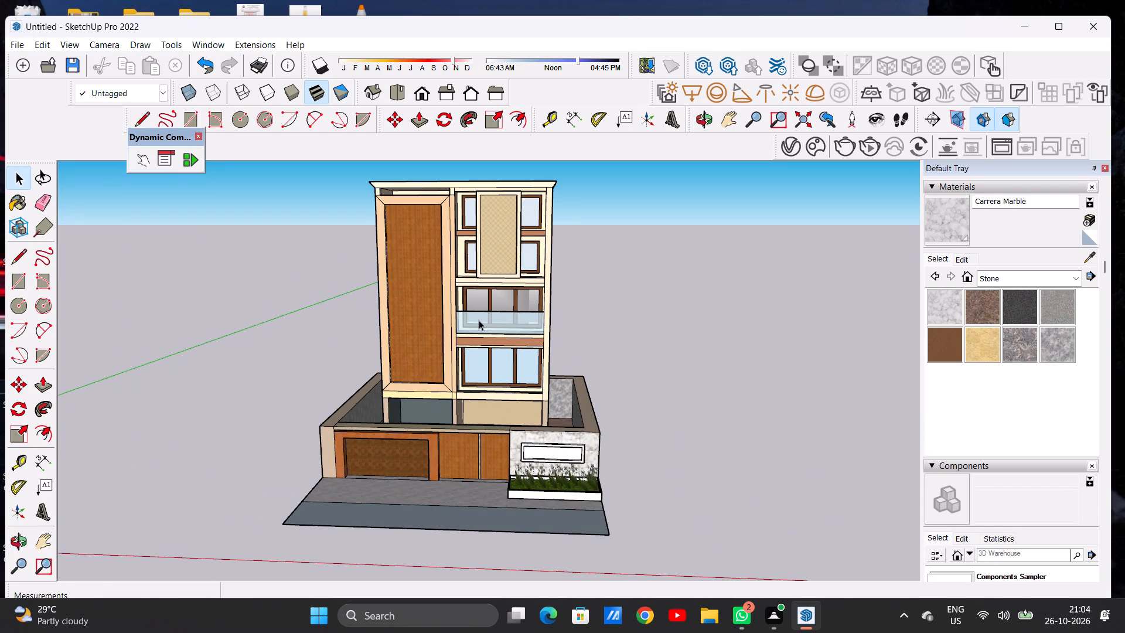
Import the chau+cay potted plant model from Downloads and place it at the glass-railed balcony.
scroll(498, 310, "down", 3)
middle_click_drag(504, 307, 397, 405)
scroll(504, 324, "up", 5)
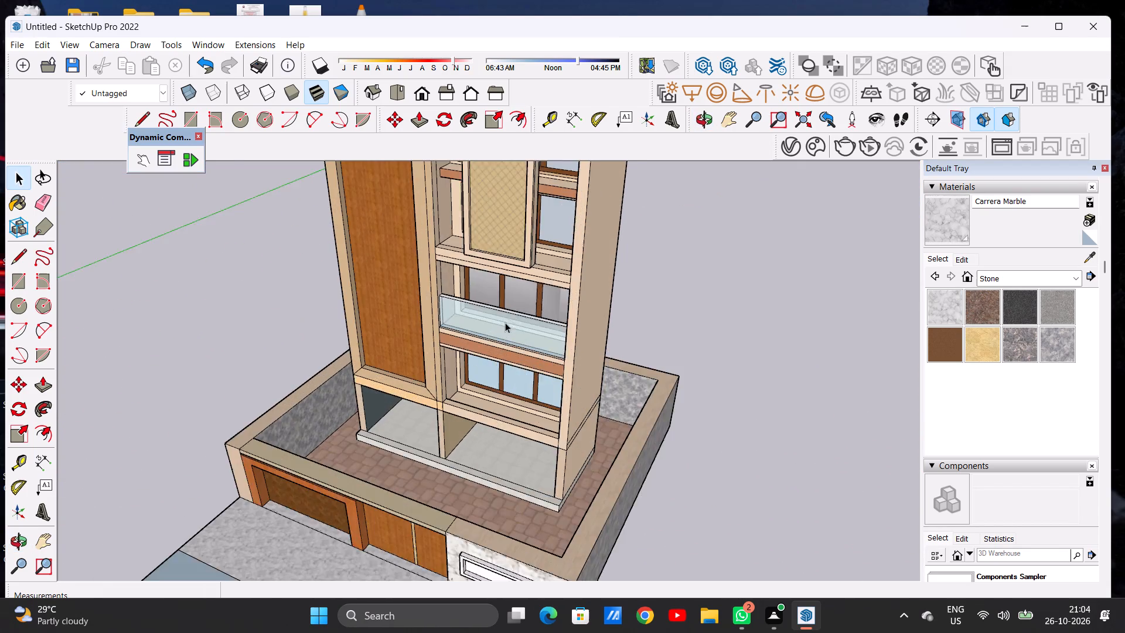
scroll(505, 322, "up", 4)
scroll(513, 314, "down", 1)
scroll(513, 314, "up", 5)
middle_click_drag(463, 312, 763, 382)
scroll(618, 294, "up", 6)
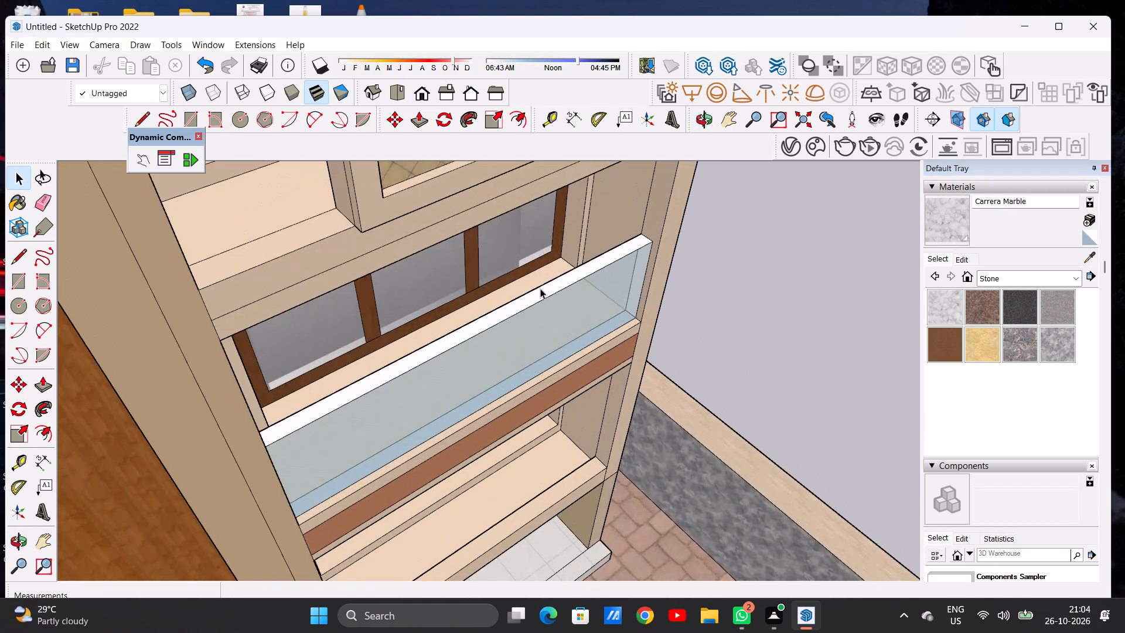
middle_click_drag(530, 297, 448, 357)
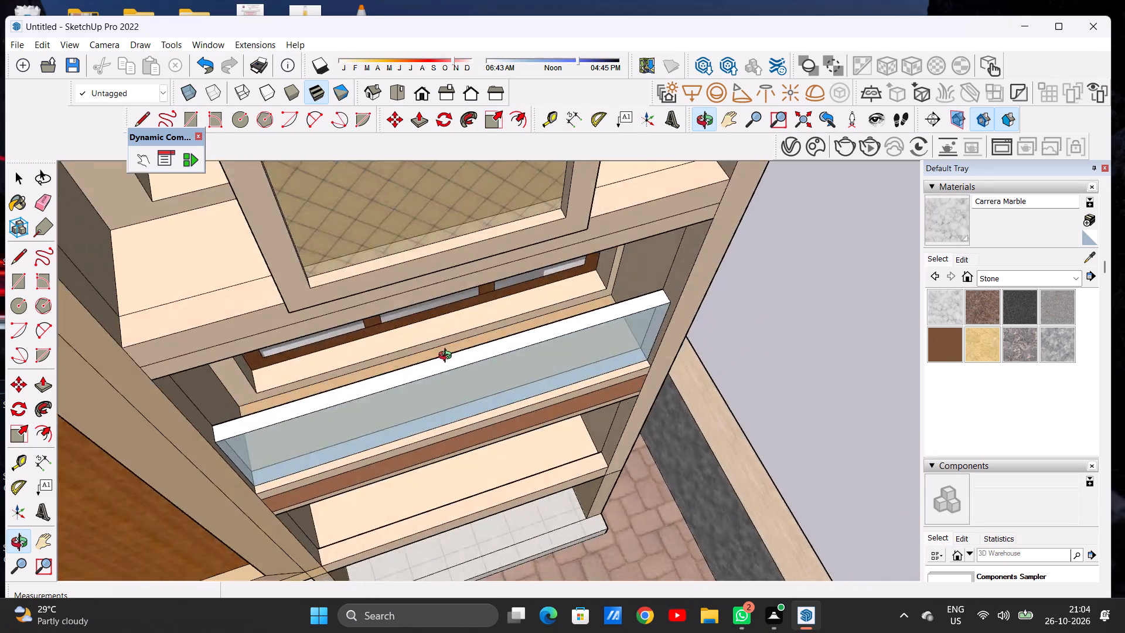
middle_click_drag(448, 357, 475, 284)
scroll(459, 292, "up", 2)
scroll(449, 325, "down", 6)
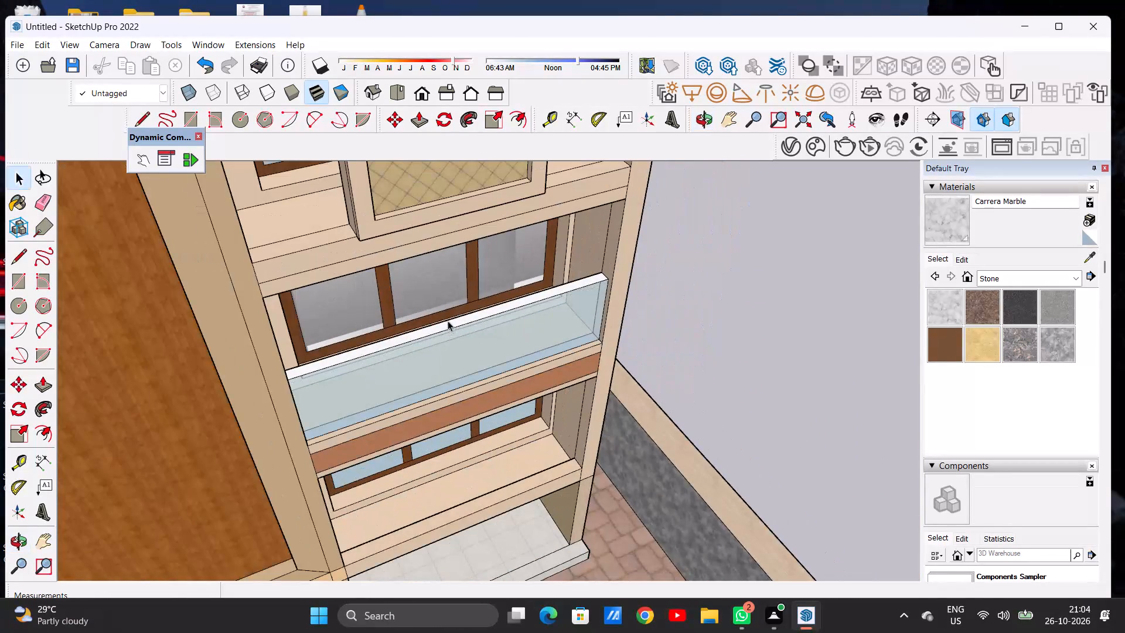
left_click(23, 43)
left_click(87, 290)
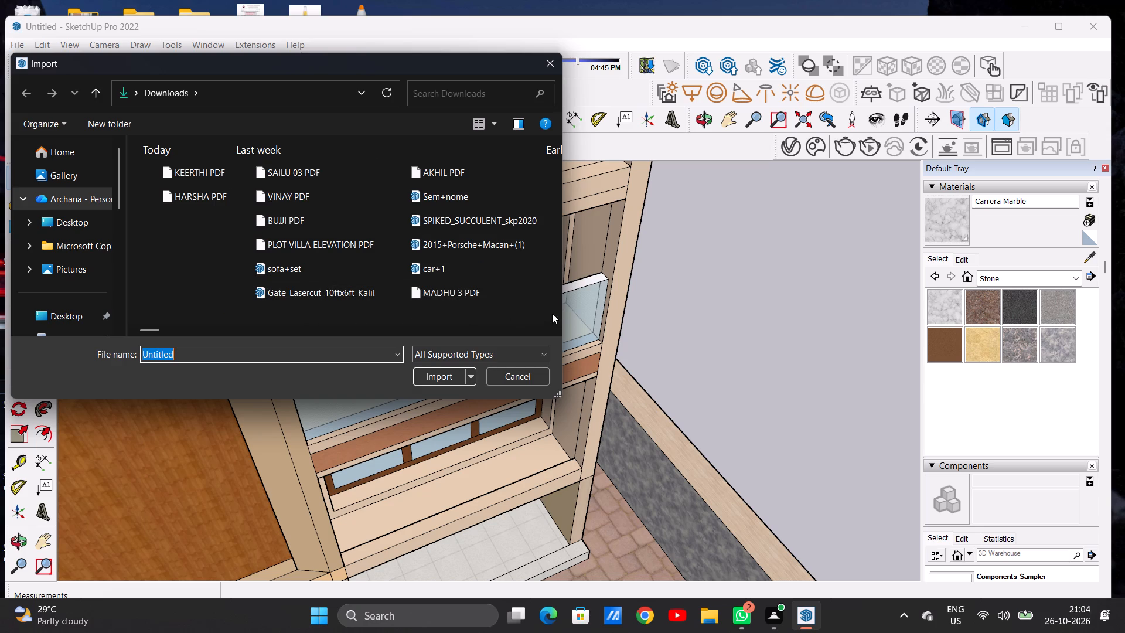
left_click(555, 332)
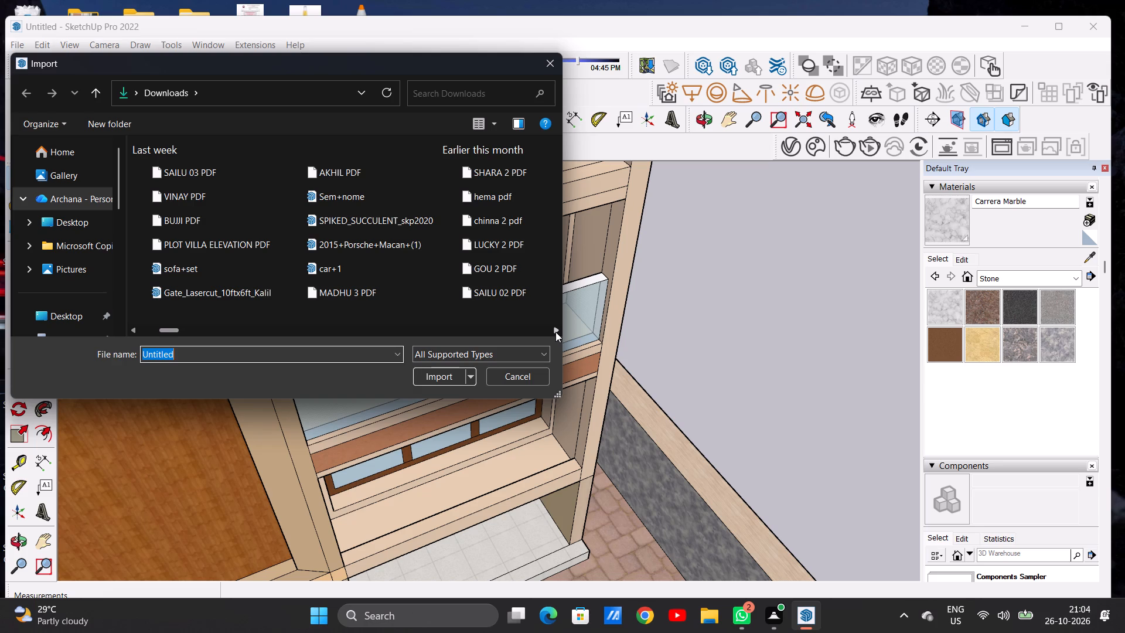
left_click(555, 332)
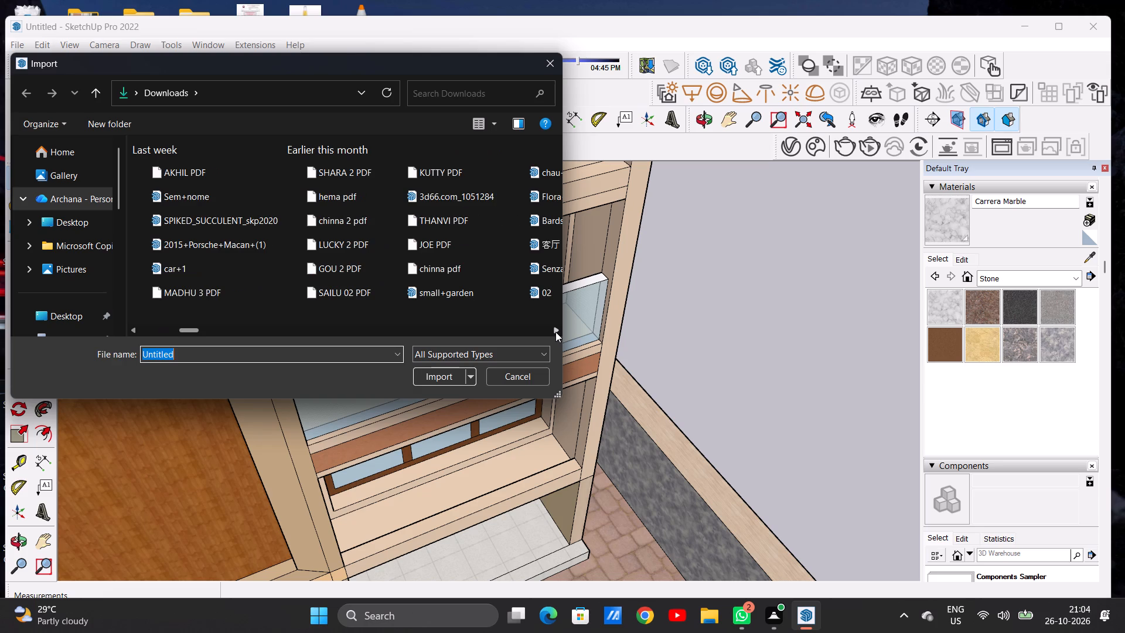
left_click(555, 332)
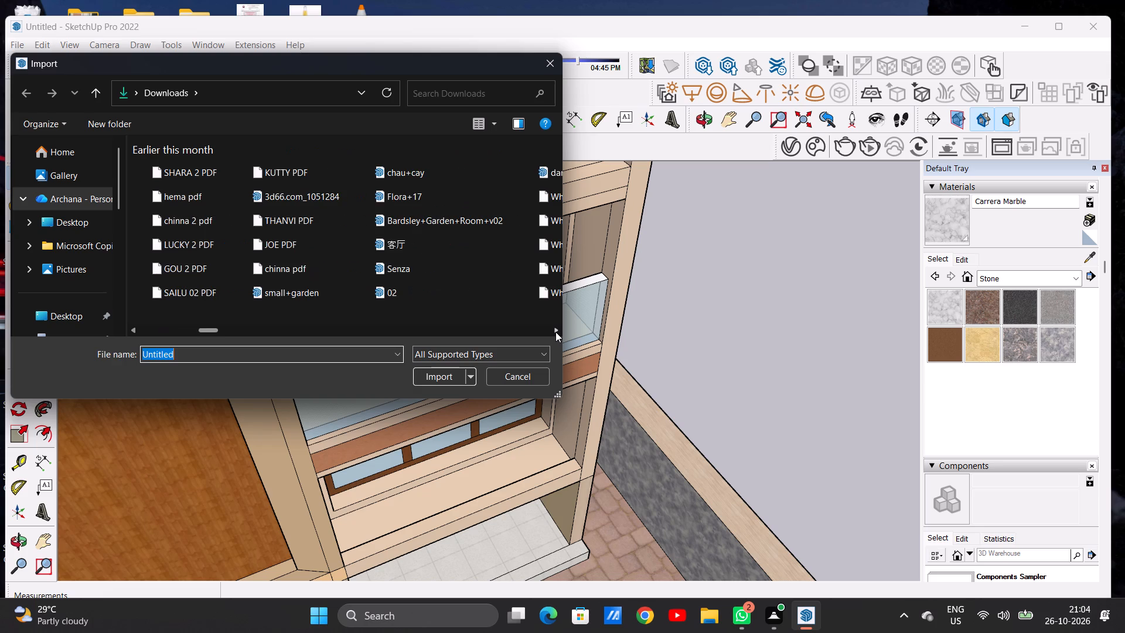
double_click(454, 178)
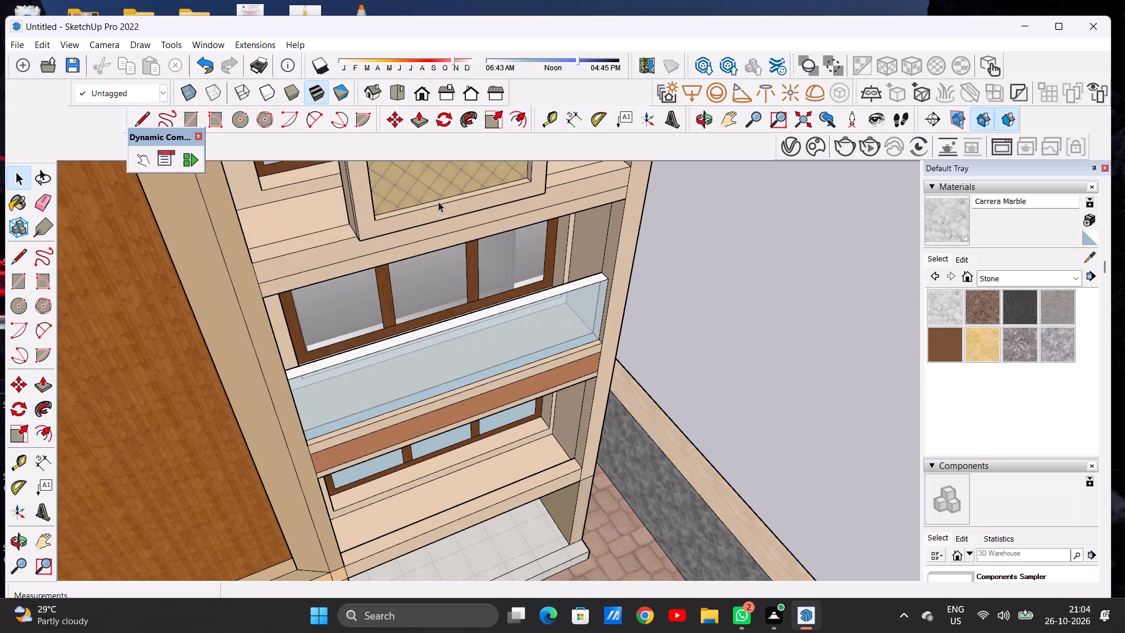
scroll(448, 278, "down", 3)
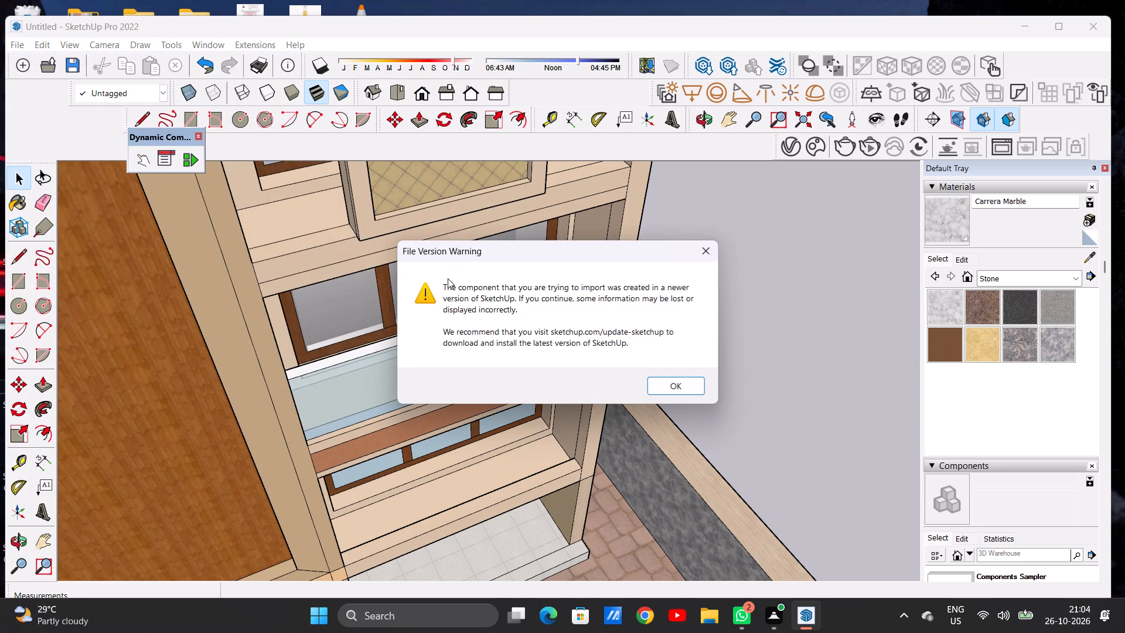
left_click(678, 389)
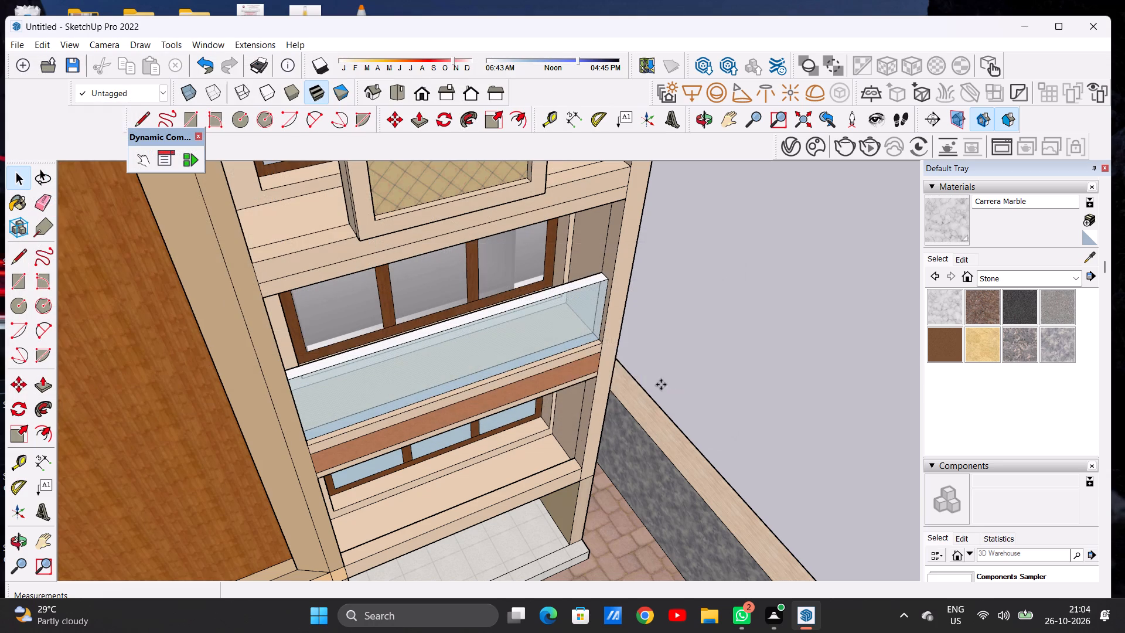
scroll(499, 310, "up", 4)
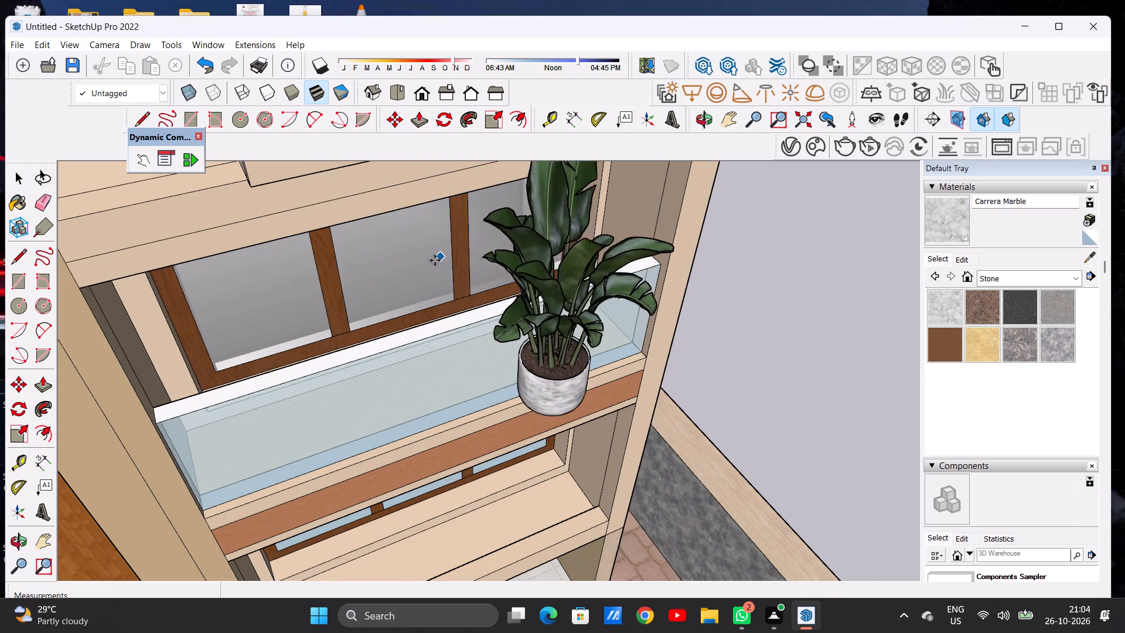
left_click(386, 312)
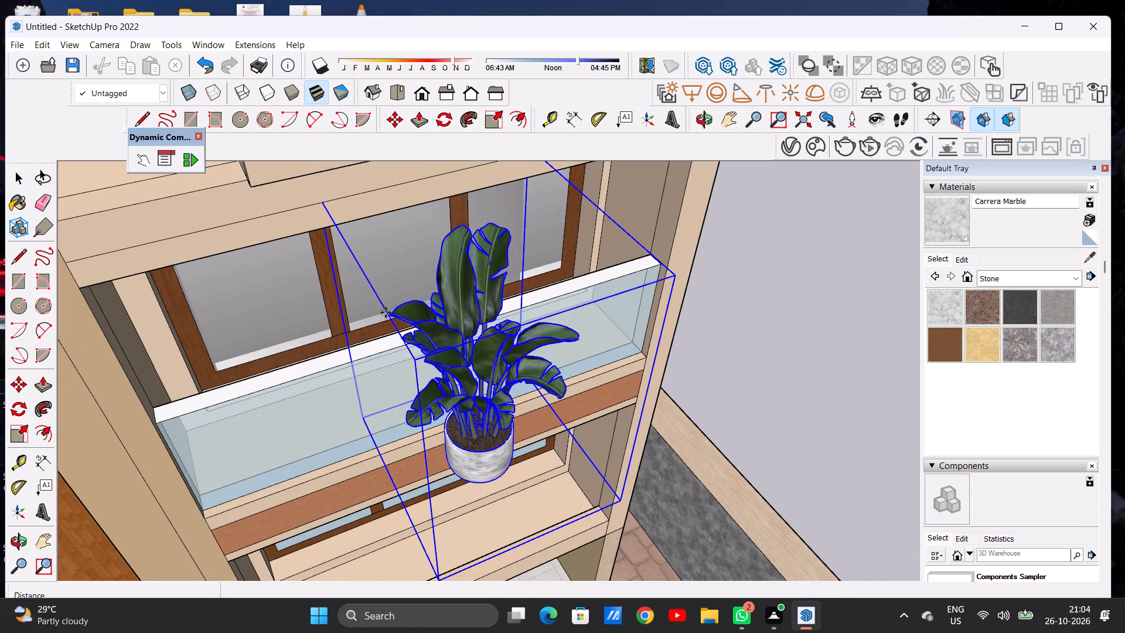
scroll(403, 327, "down", 15)
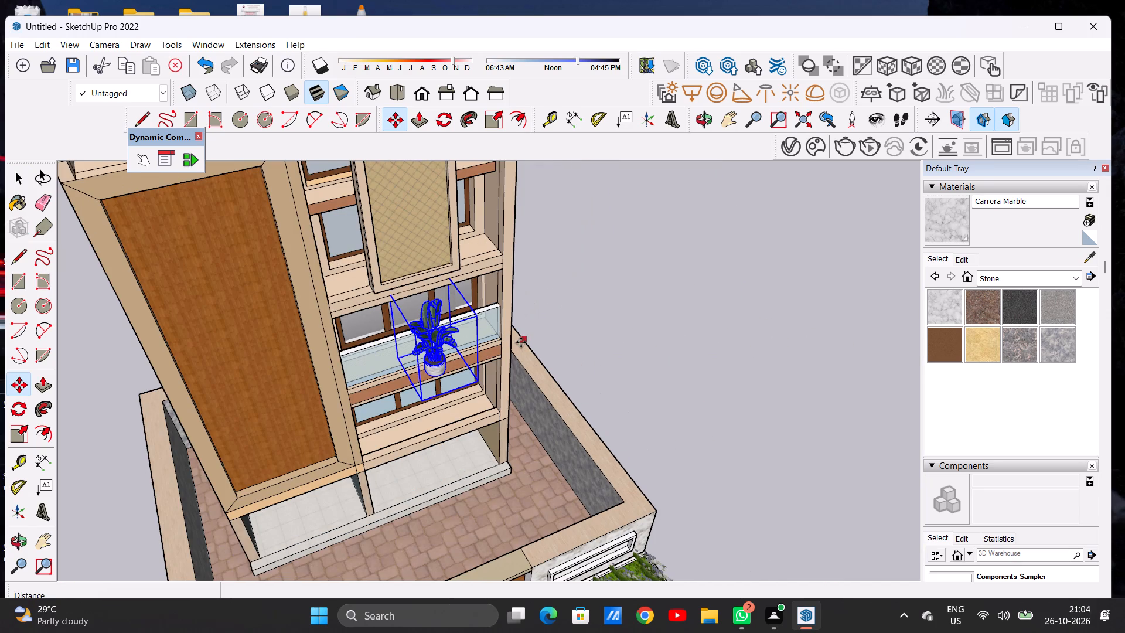
key("space")
Move the potted plant by its base corner to the balcony ledge's end at the outer column, behind the glass railing.
middle_click_drag(531, 376, 337, 294)
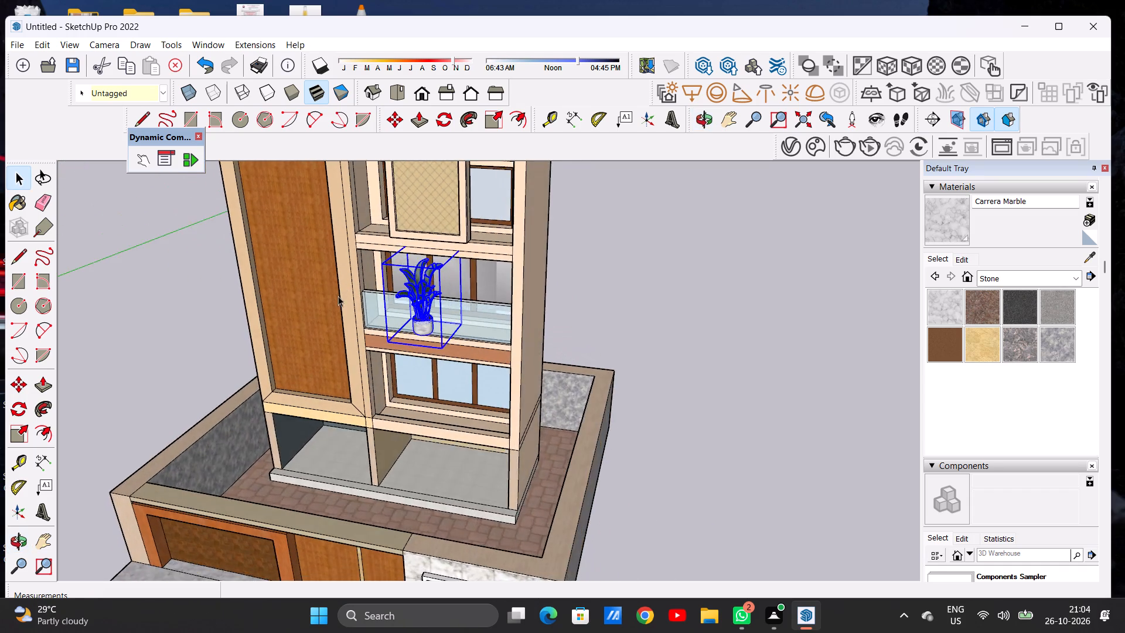
scroll(435, 340, "up", 7)
key("m")
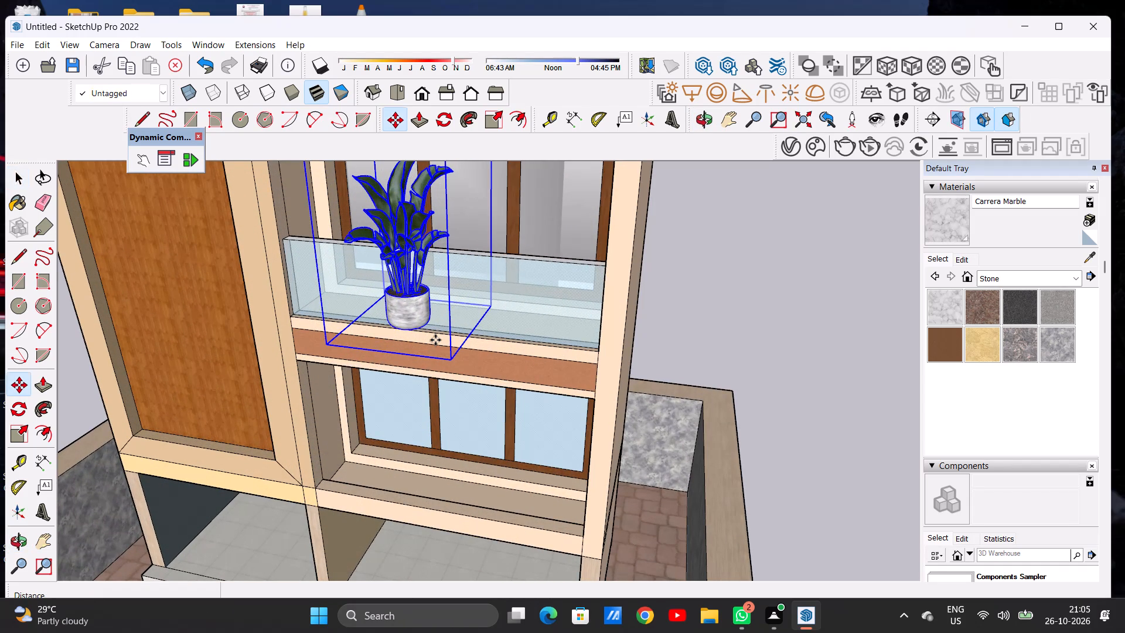
left_click(451, 359)
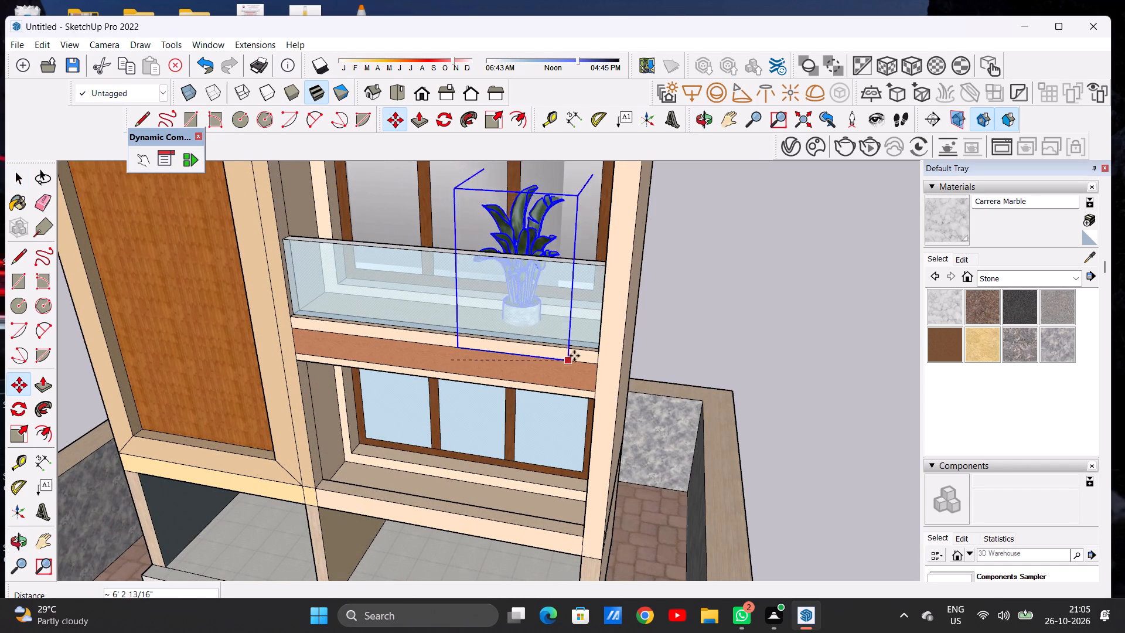
left_click(596, 356)
key("space")
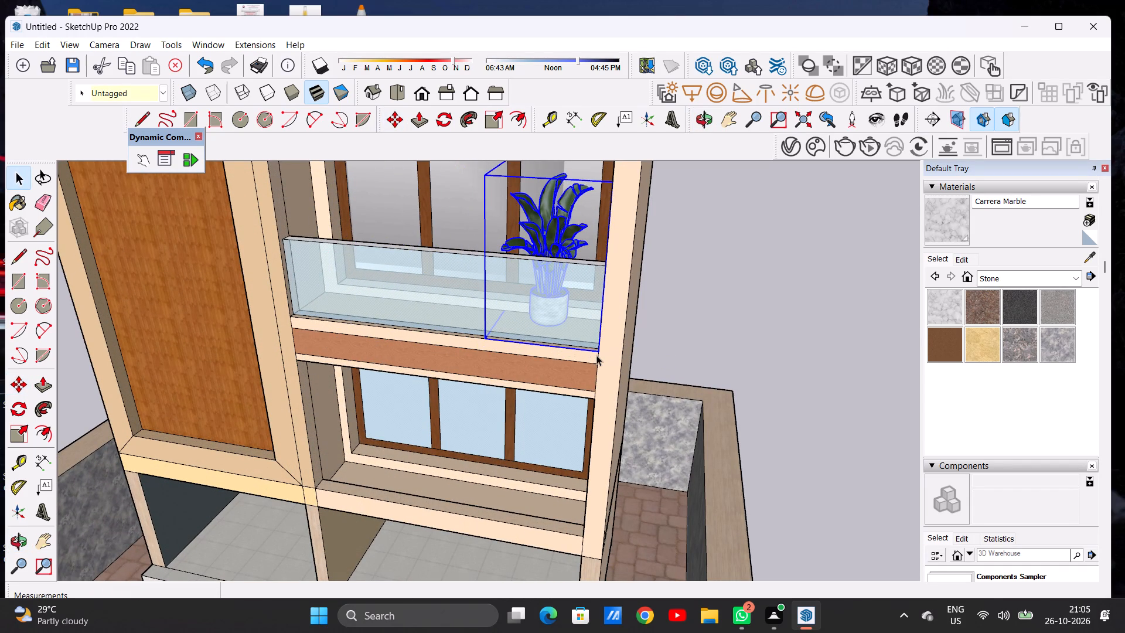
left_click(690, 314)
Examine the potted plant's position behind the balcony's glass railing from several angles.
scroll(670, 342, "down", 9)
middle_click_drag(536, 350, 554, 349)
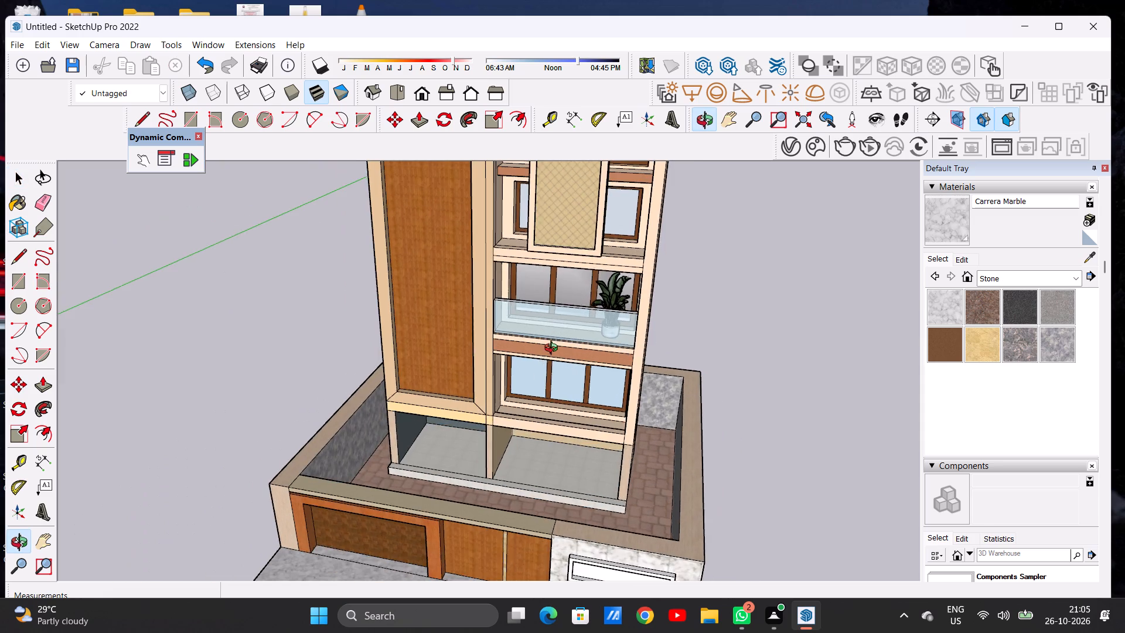
middle_click_drag(554, 349, 794, 324)
scroll(616, 298, "up", 6)
scroll(494, 256, "up", 3)
scroll(494, 256, "down", 1)
scroll(494, 256, "up", 2)
middle_click_drag(495, 277, 546, 293)
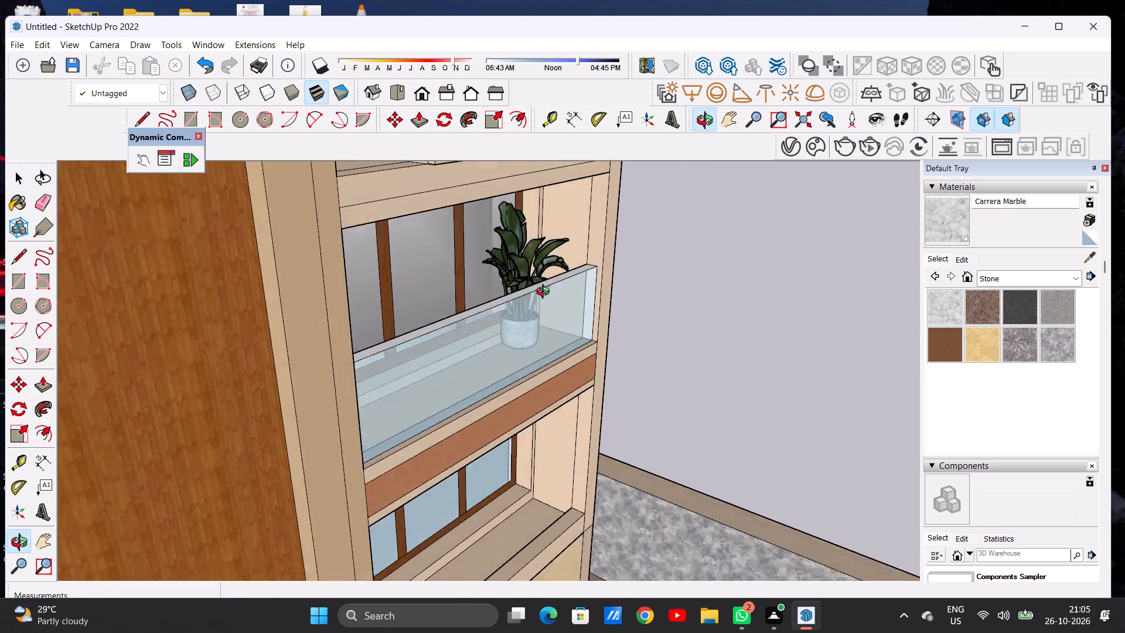
middle_click_drag(546, 293, 419, 319)
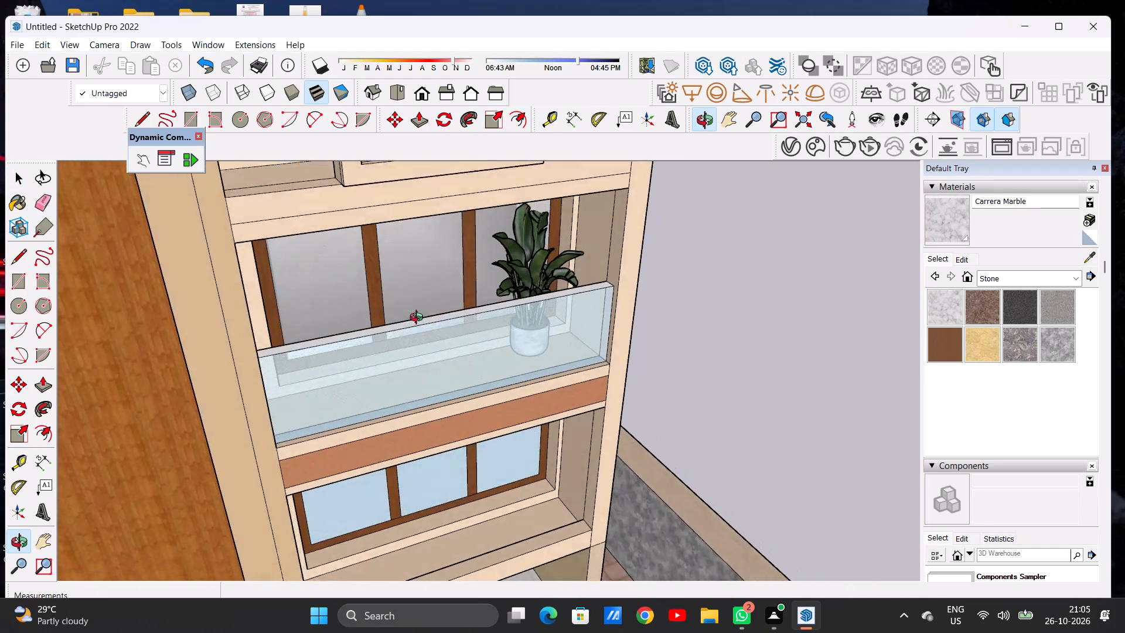
middle_click_drag(419, 319, 398, 313)
scroll(487, 328, "down", 6)
middle_click_drag(547, 329, 461, 272)
scroll(509, 274, "up", 3)
scroll(509, 274, "down", 1)
scroll(509, 274, "up", 9)
Scale the balcony plant's height to 1.06 along blue.
left_click(531, 312)
scroll(531, 331, "down", 3)
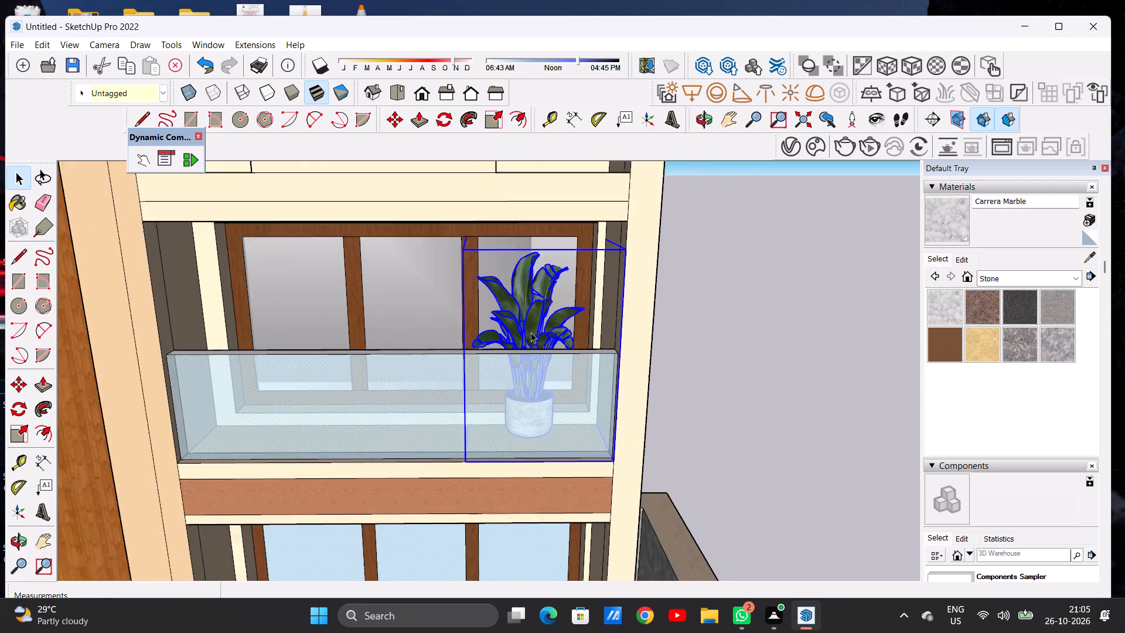
scroll(531, 332, "down", 2)
left_click(494, 121)
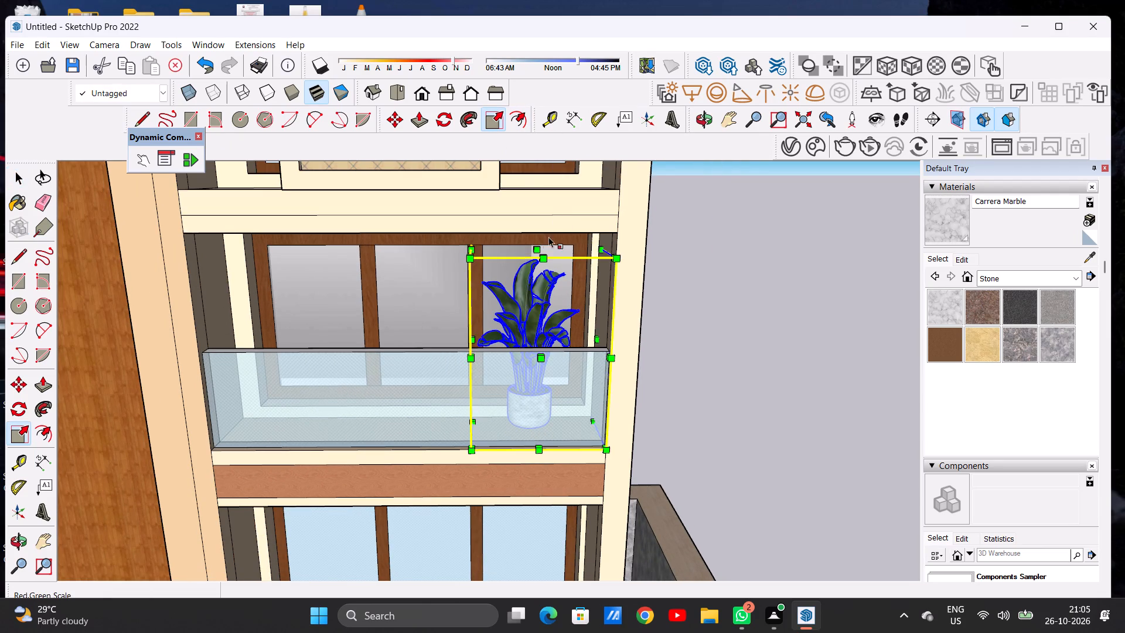
scroll(536, 250, "up", 3)
scroll(536, 252, "down", 1)
scroll(538, 257, "up", 2)
left_click(533, 251)
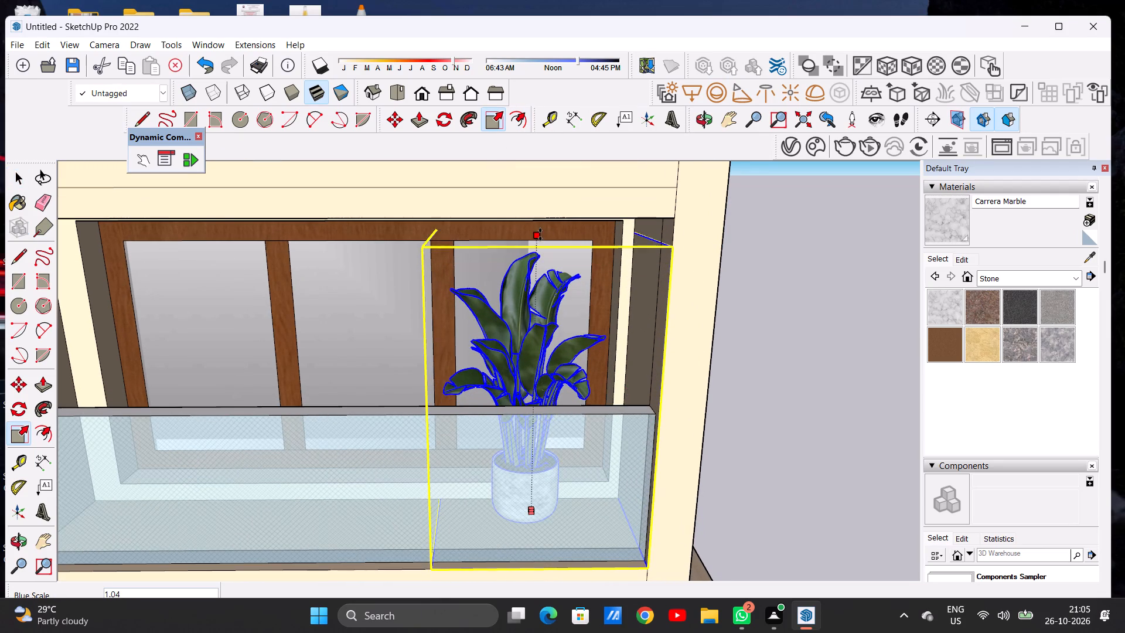
left_click(543, 228)
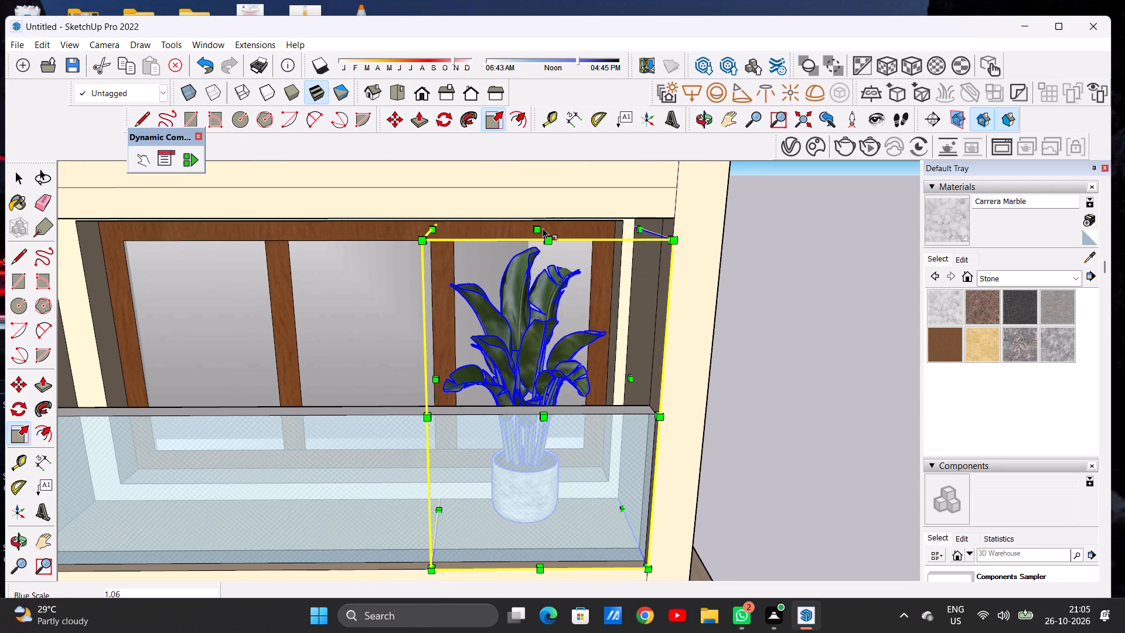
key("space")
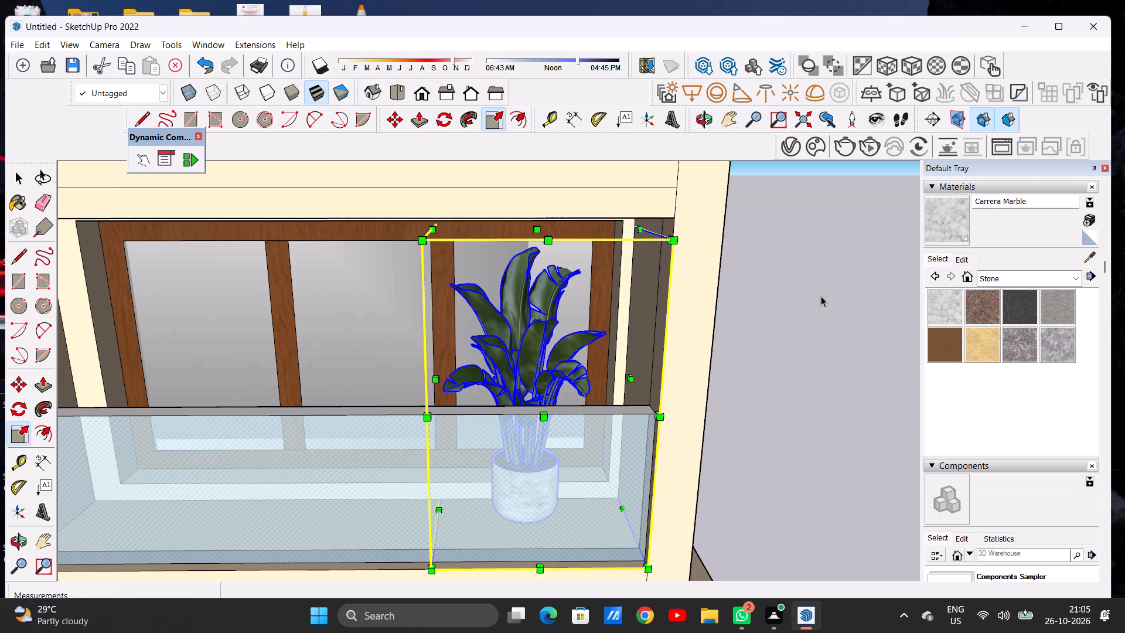
left_click(821, 296)
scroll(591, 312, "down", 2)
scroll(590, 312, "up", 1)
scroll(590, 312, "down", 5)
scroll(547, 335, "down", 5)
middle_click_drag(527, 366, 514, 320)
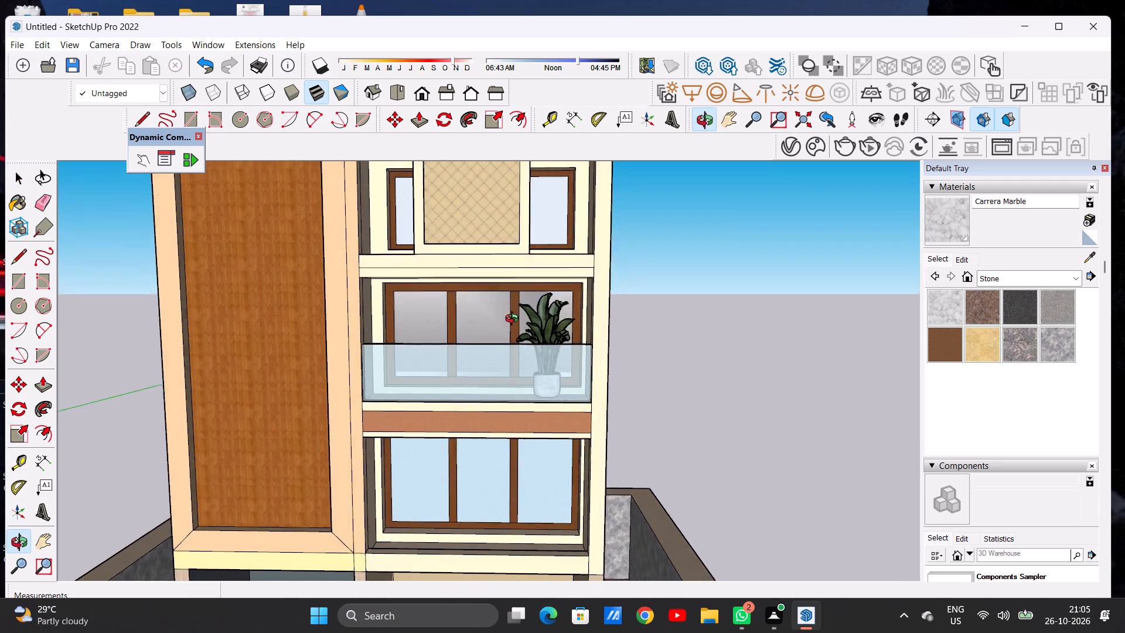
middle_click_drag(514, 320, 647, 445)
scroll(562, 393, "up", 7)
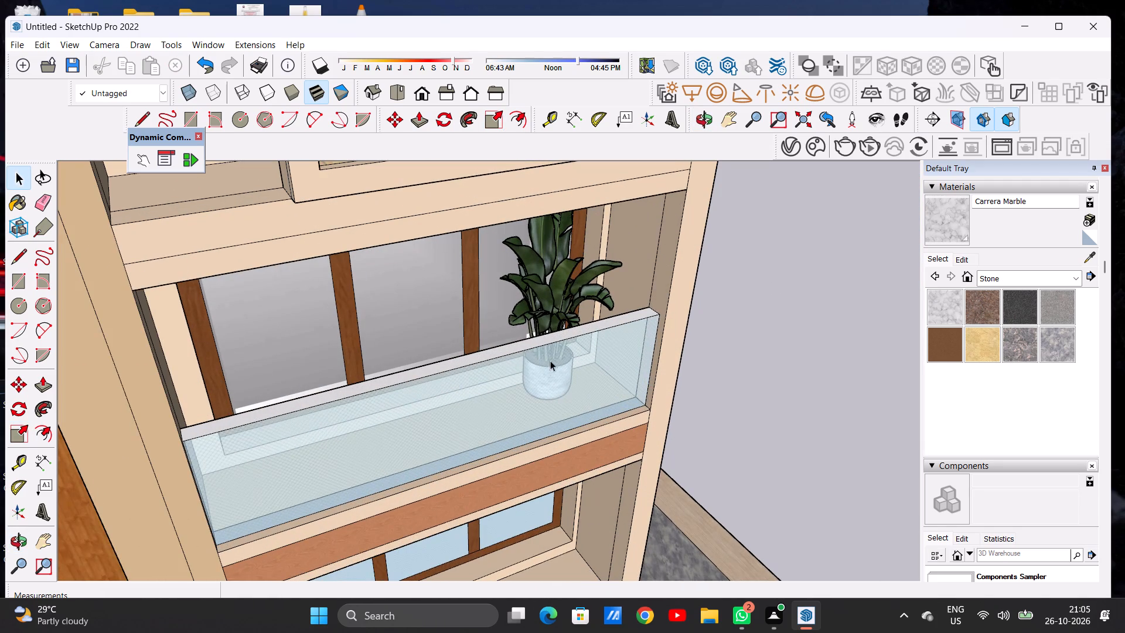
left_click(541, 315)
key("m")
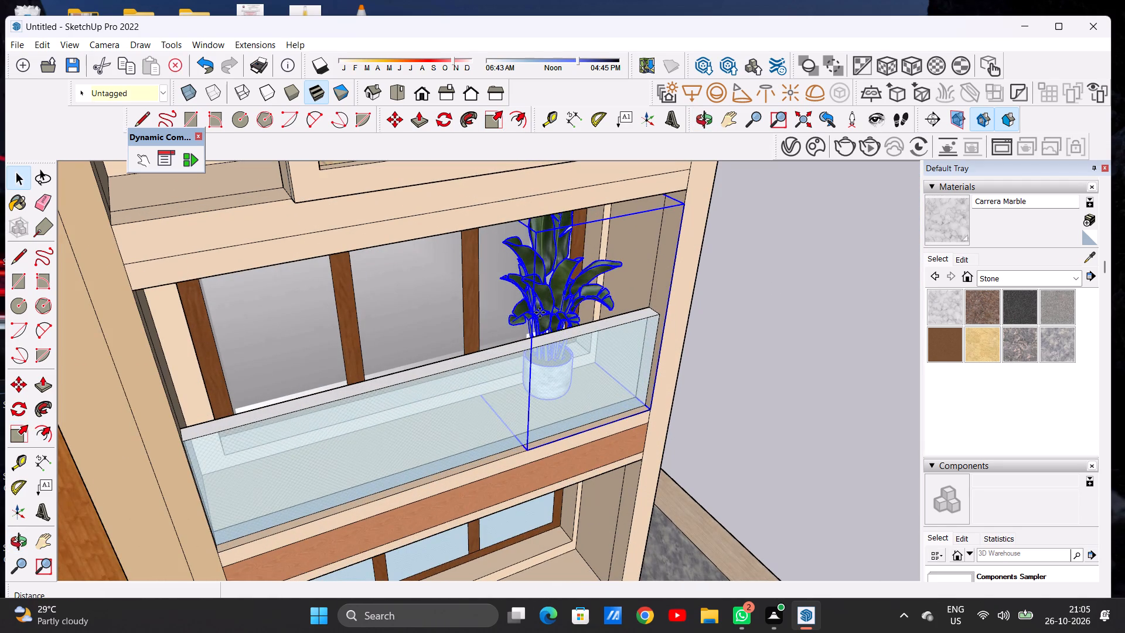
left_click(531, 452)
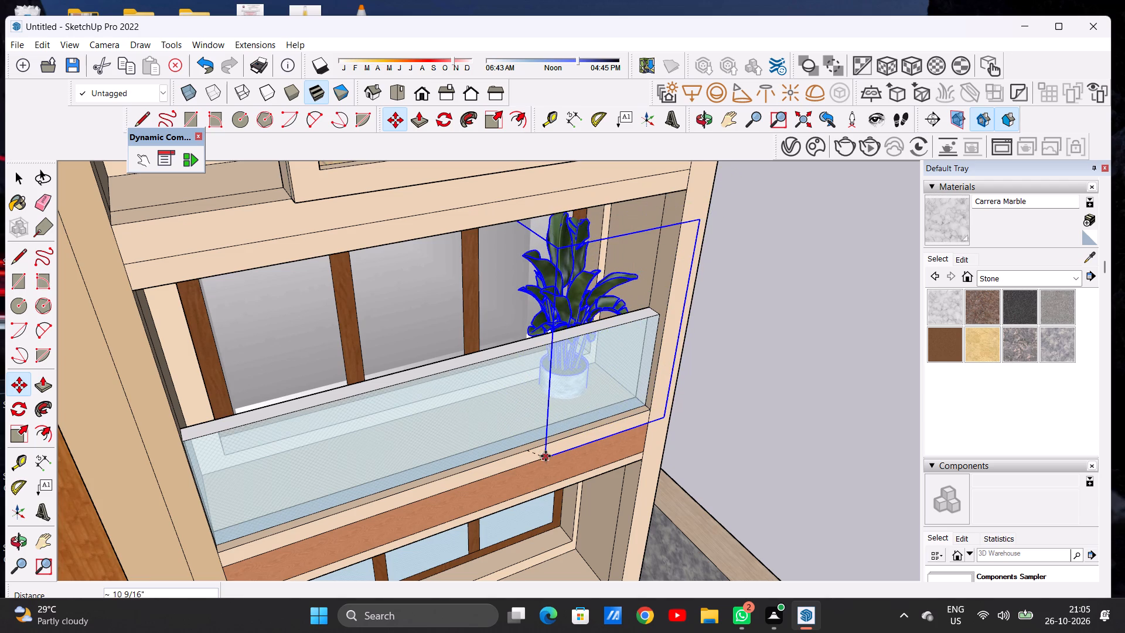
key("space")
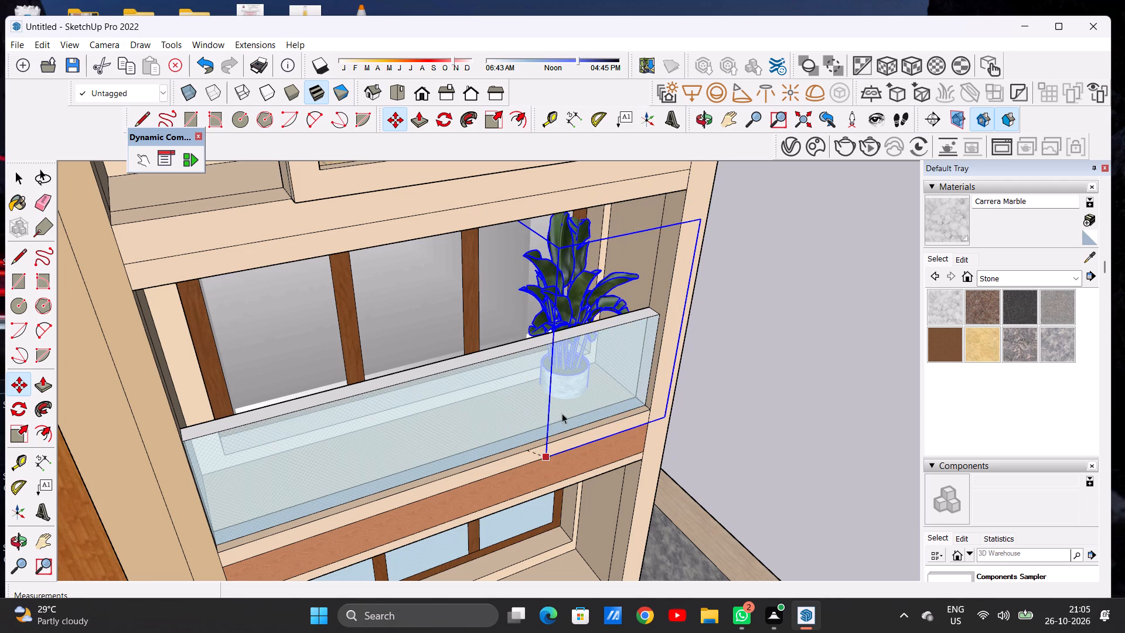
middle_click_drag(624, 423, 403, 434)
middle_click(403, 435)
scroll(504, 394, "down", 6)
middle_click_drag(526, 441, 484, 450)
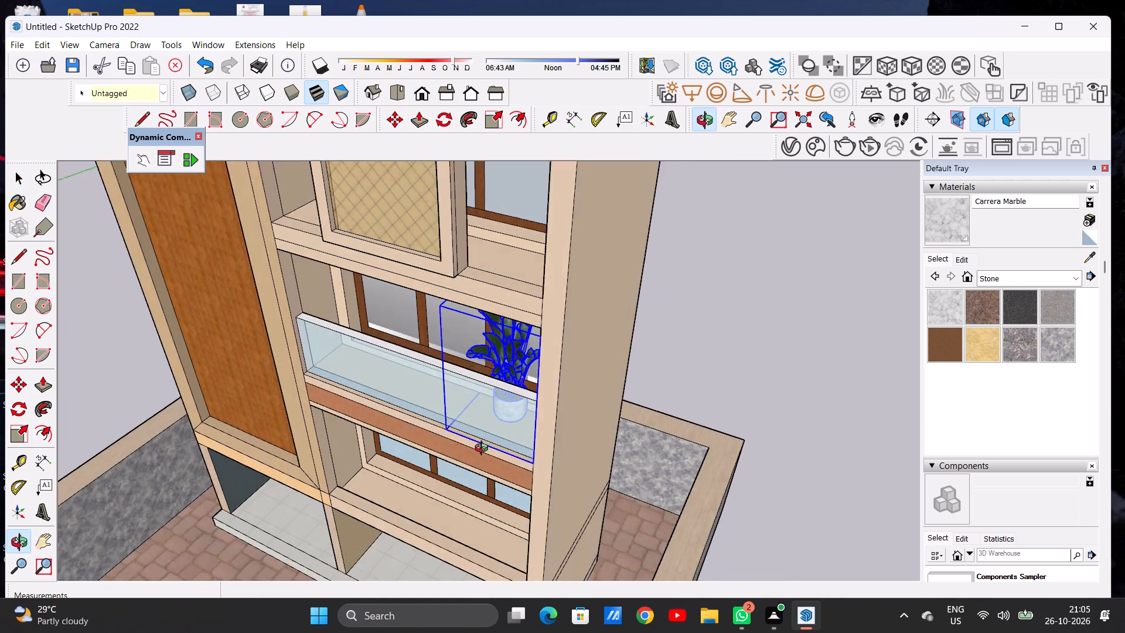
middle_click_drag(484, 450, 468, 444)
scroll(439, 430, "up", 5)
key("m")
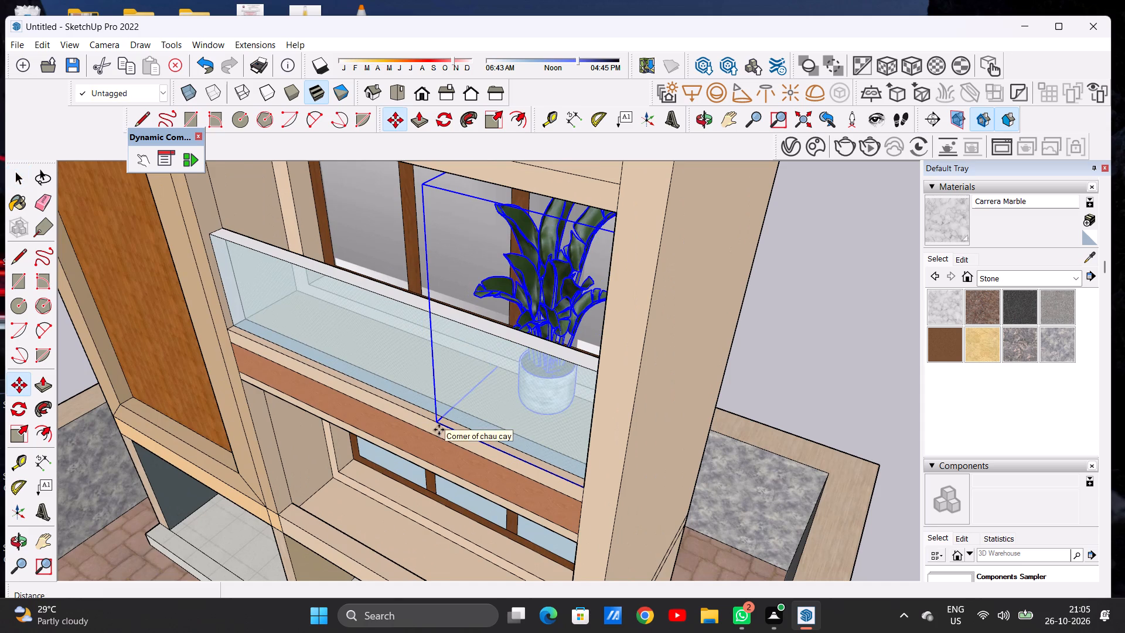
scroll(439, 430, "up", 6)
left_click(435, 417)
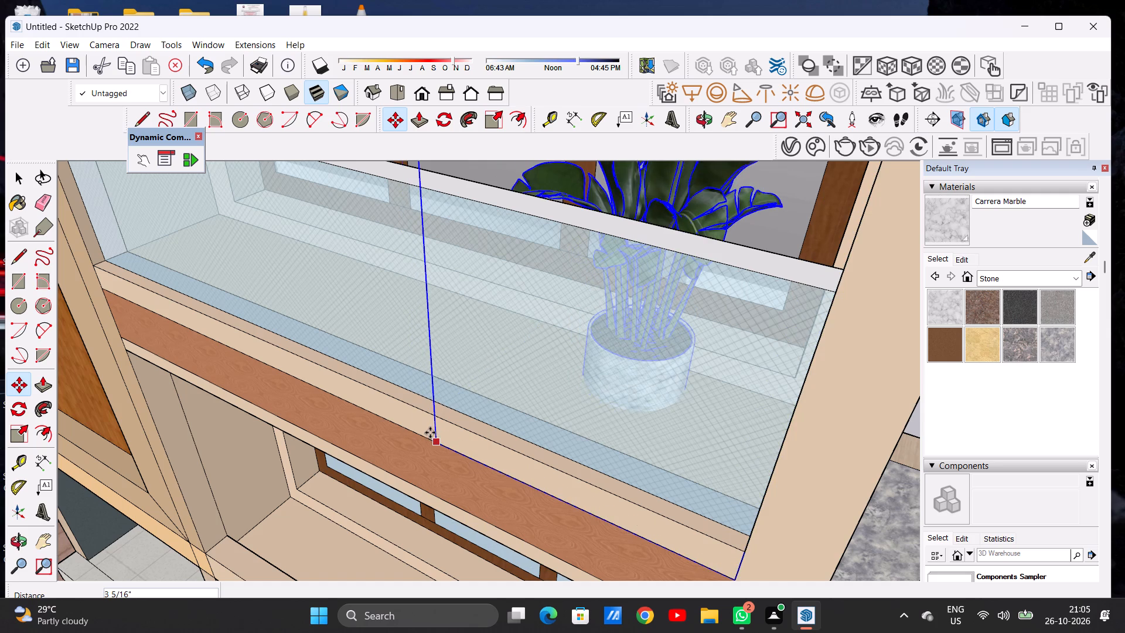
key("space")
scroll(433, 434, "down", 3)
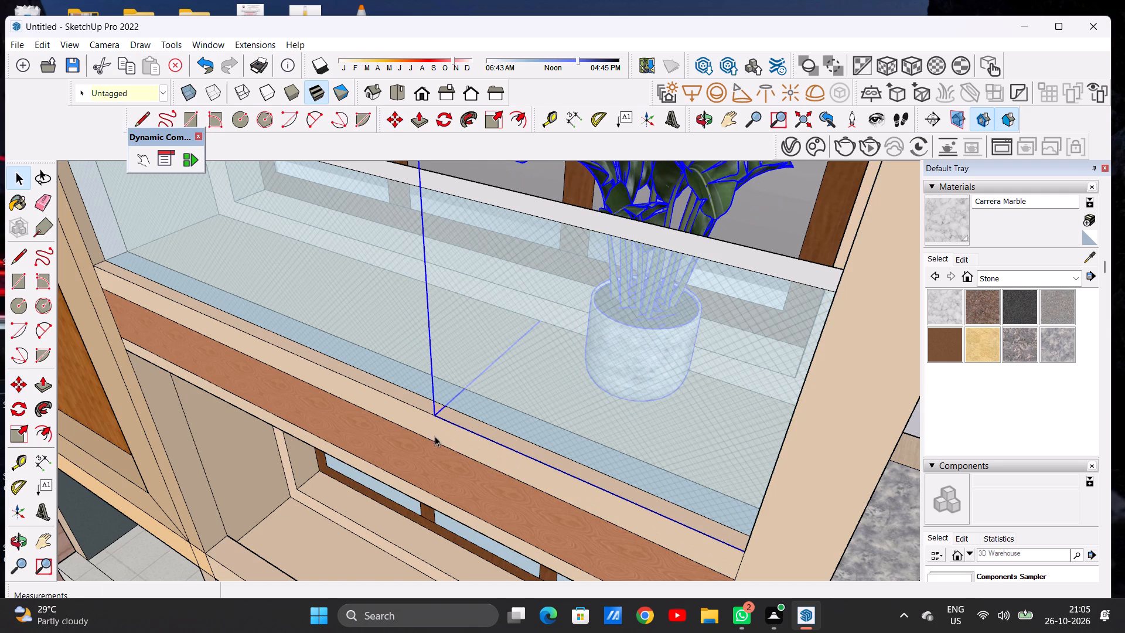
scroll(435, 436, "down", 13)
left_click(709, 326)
Examine how the plant's pot sits on the balcony floor between the window ledge and the glass railing.
scroll(676, 348, "down", 4)
middle_click_drag(523, 384, 712, 333)
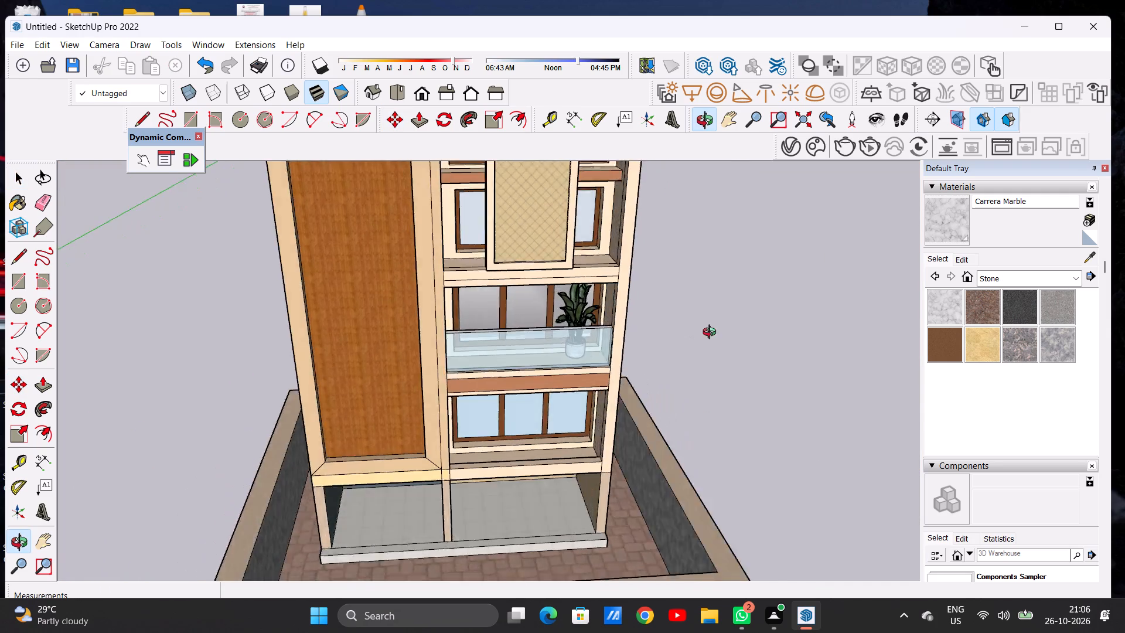
middle_click_drag(712, 333, 764, 309)
scroll(601, 331, "up", 16)
scroll(512, 342, "down", 5)
middle_click_drag(456, 329, 478, 336)
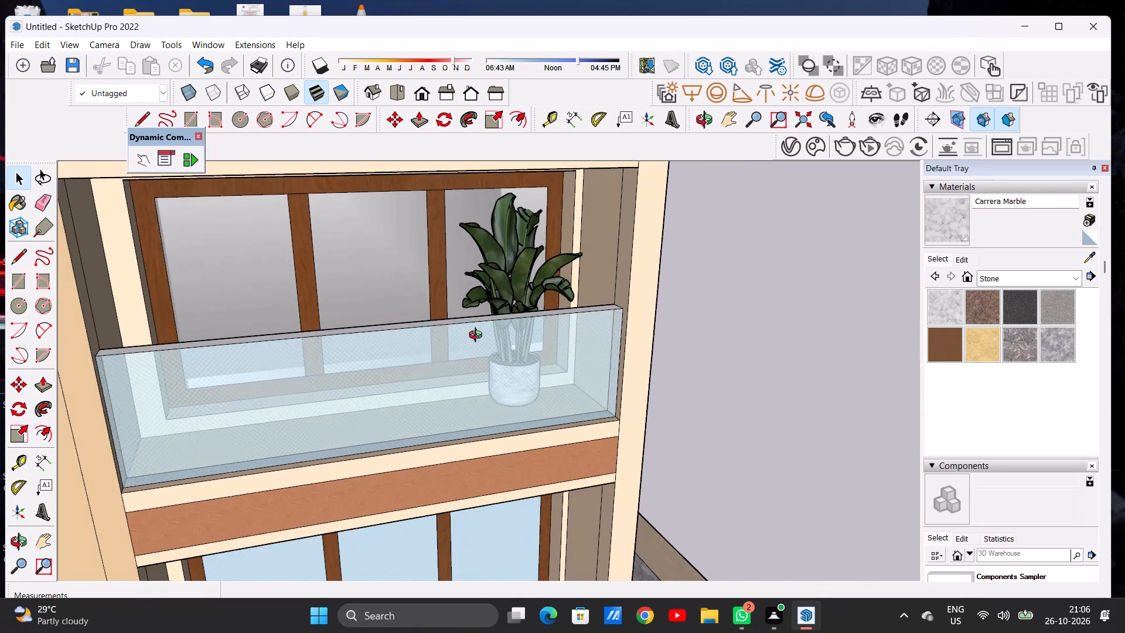
middle_click_drag(478, 336, 672, 393)
scroll(469, 383, "up", 3)
scroll(469, 383, "down", 1)
scroll(469, 383, "up", 9)
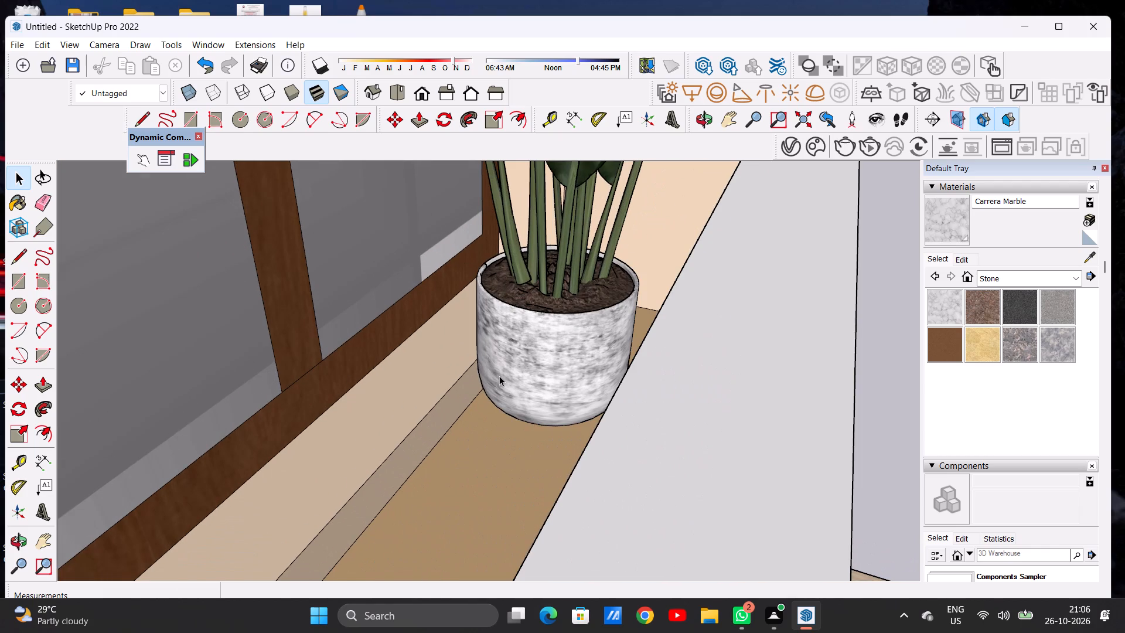
Move the potted plant about 5 5/16" from the window ledge toward the glass railing, keeping it on the balcony floor.
left_click(499, 376)
scroll(506, 363, "down", 3)
middle_click_drag(487, 397, 562, 394)
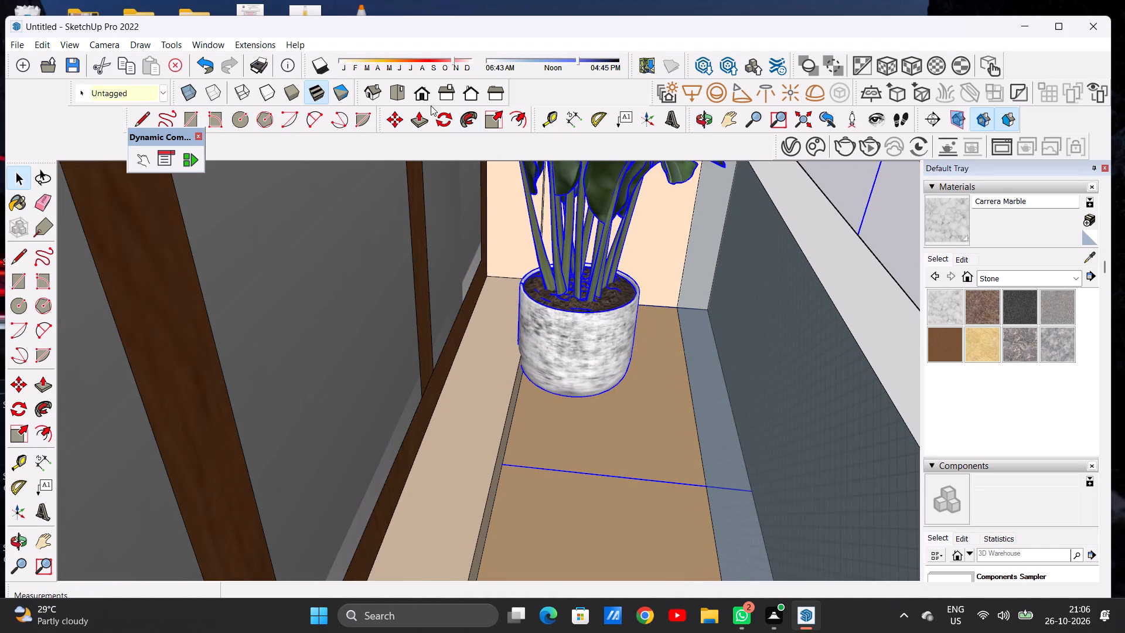
left_click(390, 117)
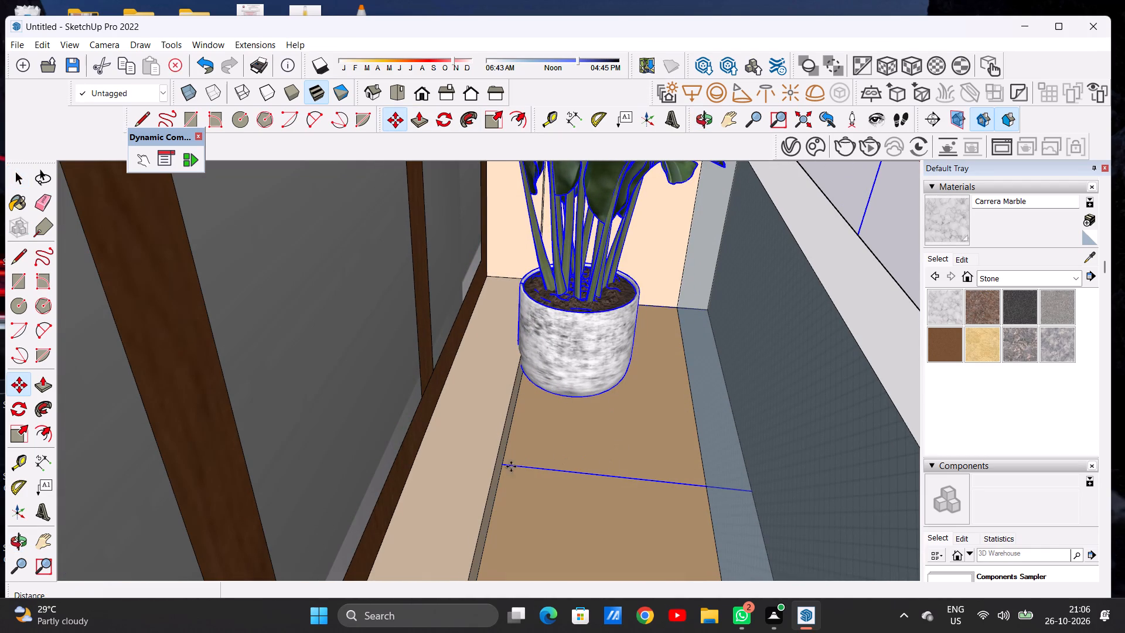
left_click(352, 452)
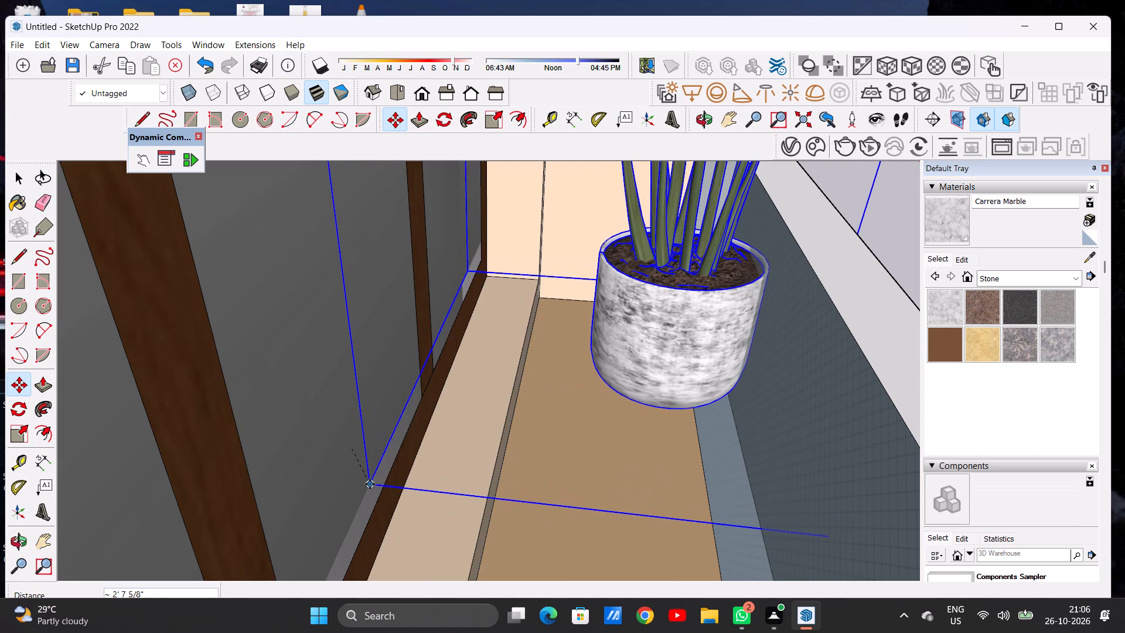
key("space")
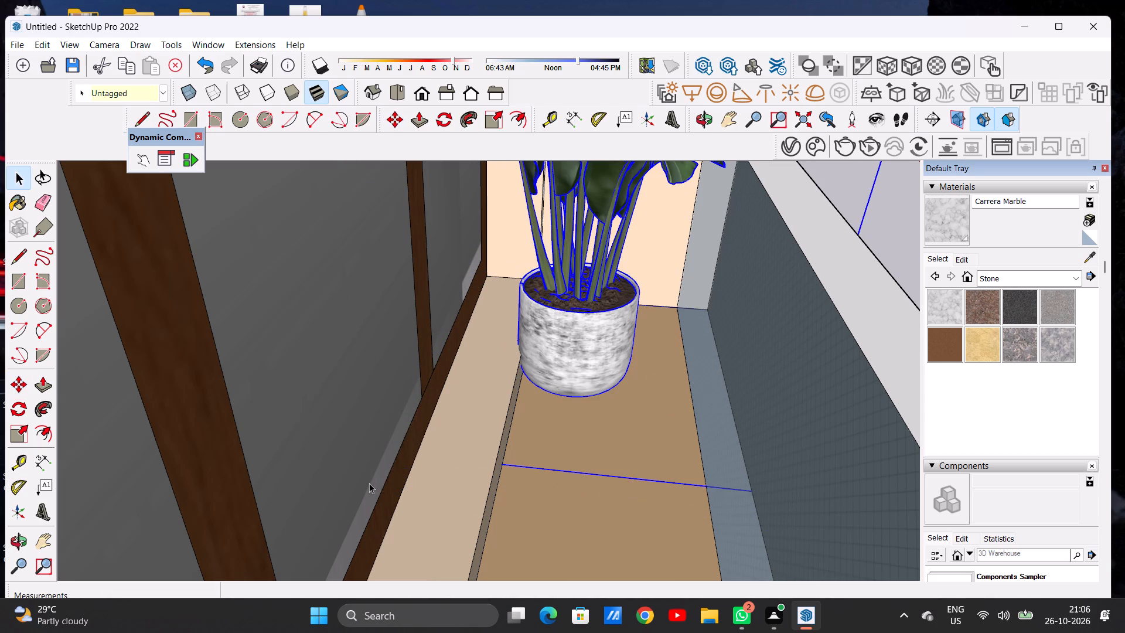
key("m")
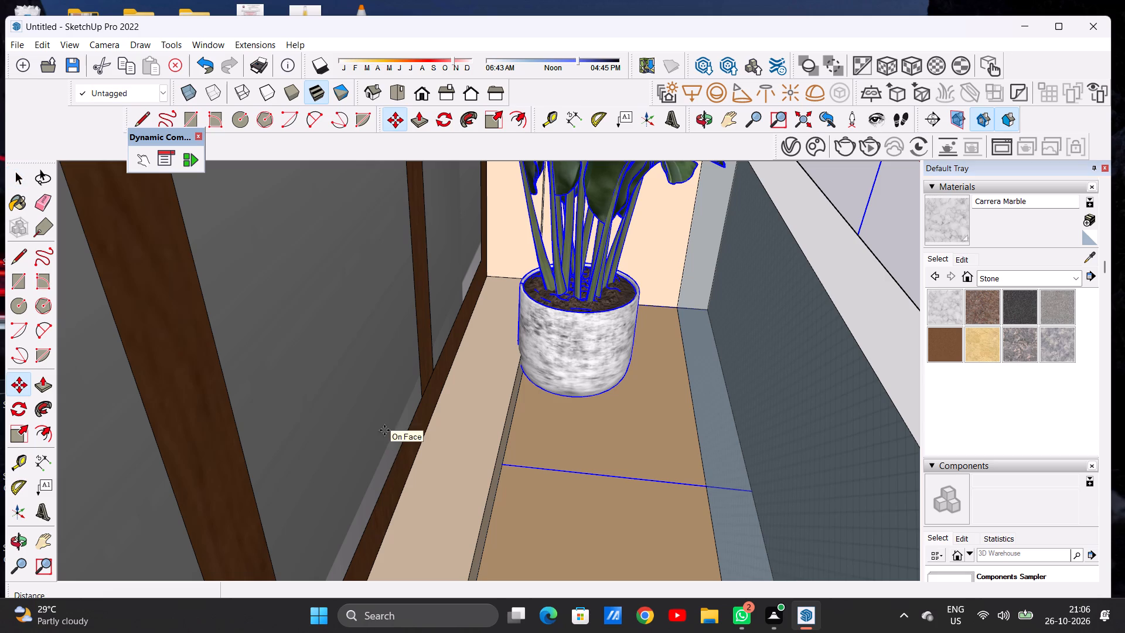
left_click(349, 449)
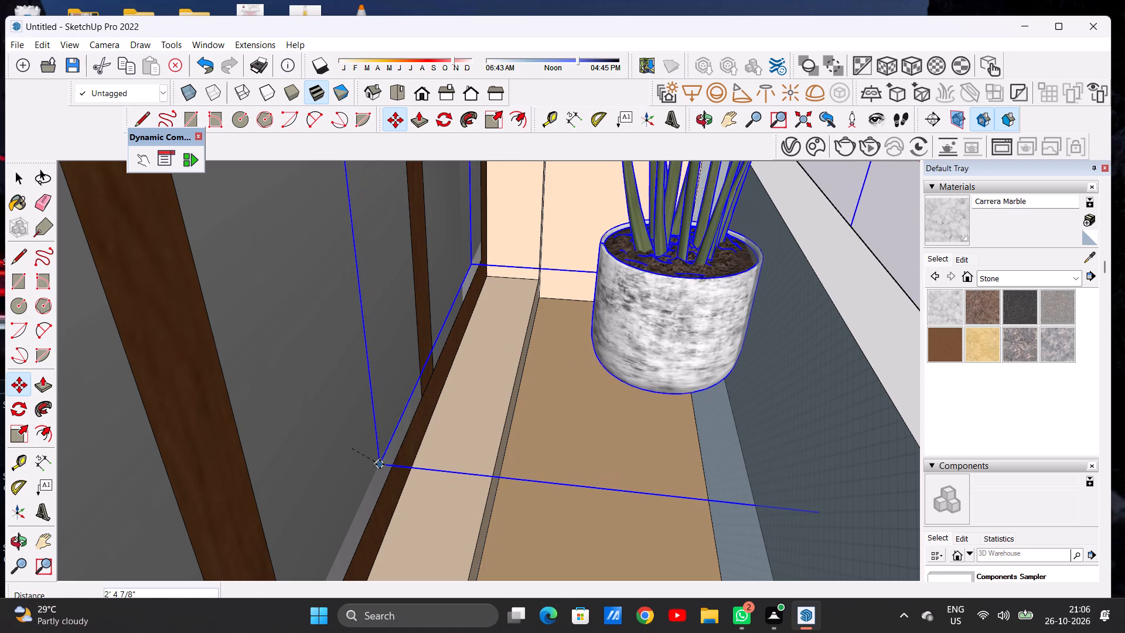
key("space")
key("m")
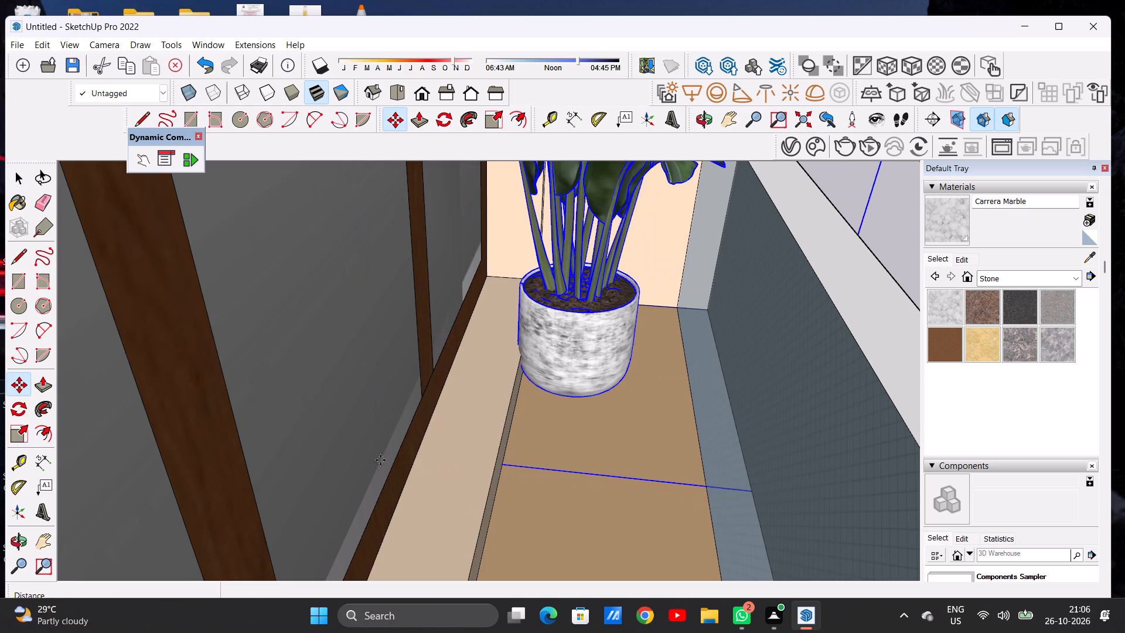
left_click(349, 449)
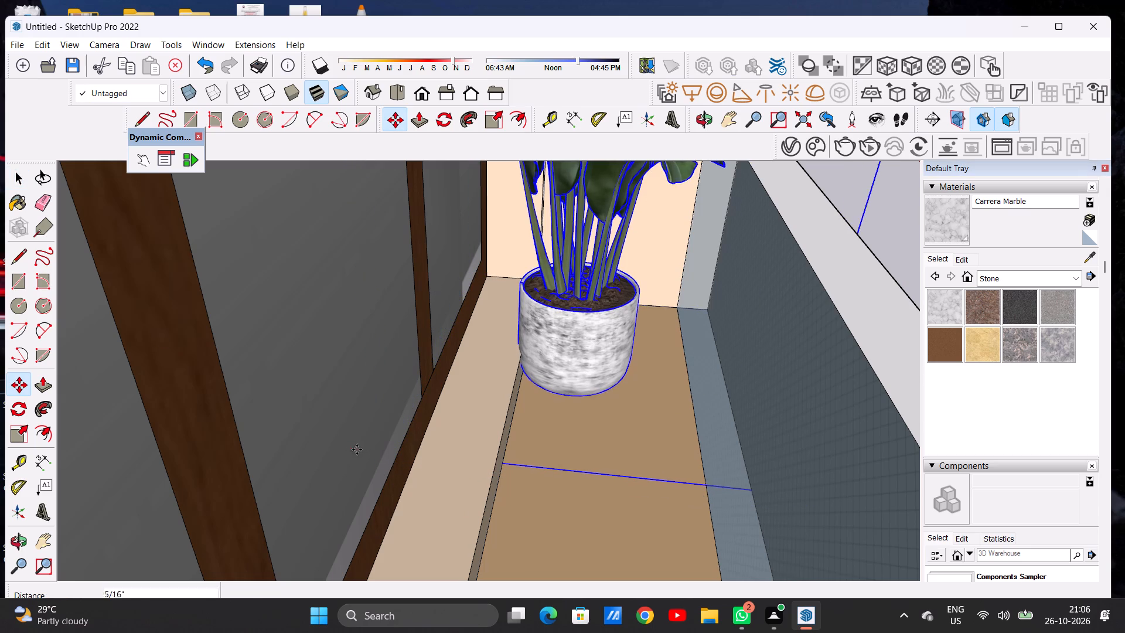
left_click(385, 455)
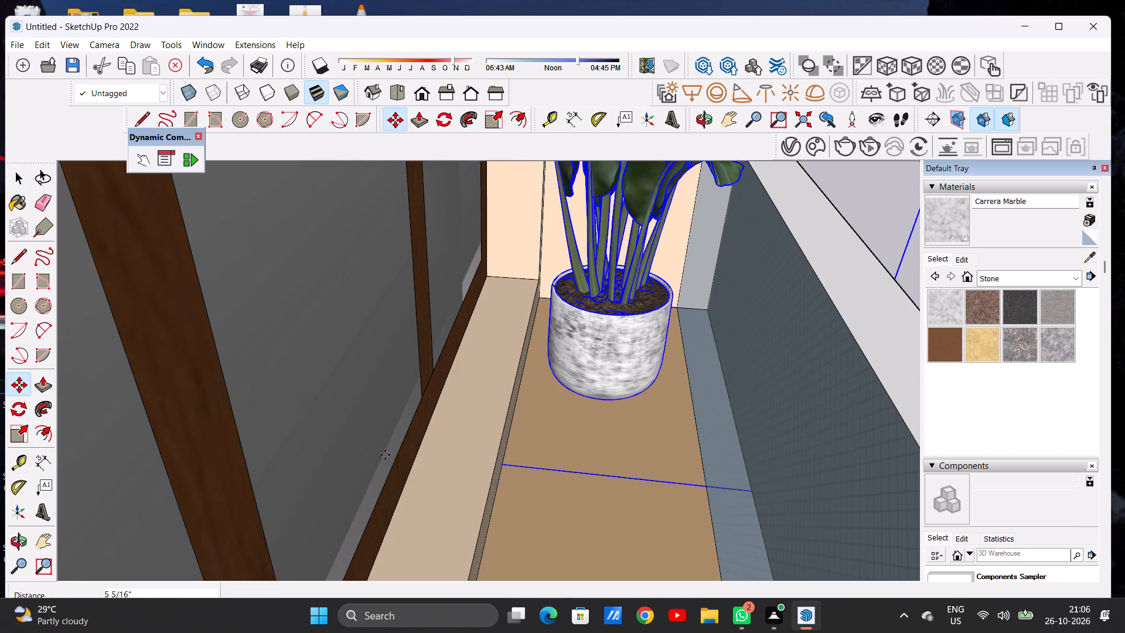
key("space")
Show the house in the standard front view.
scroll(398, 455, "down", 8)
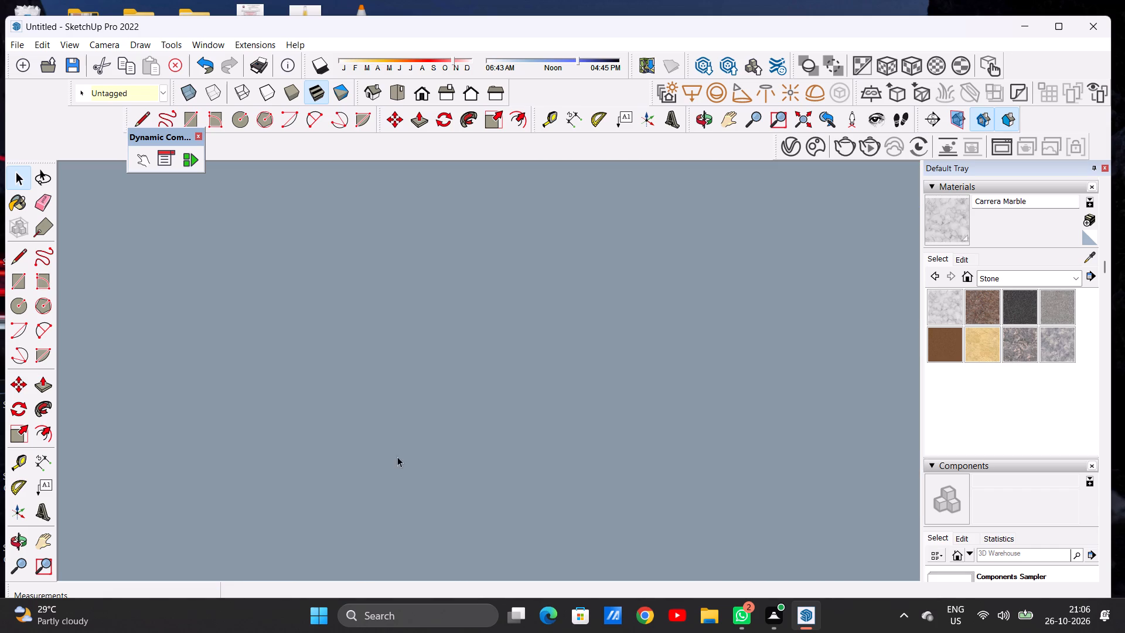
scroll(410, 443, "down", 7)
left_click(426, 88)
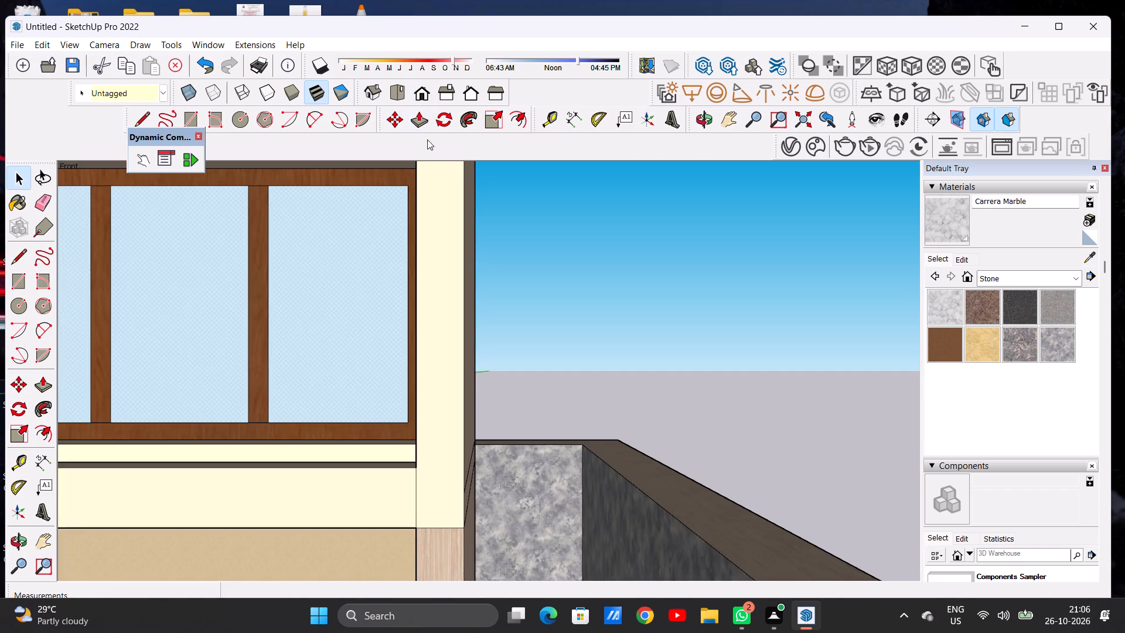
Deselect the potted plant and examine its placement behind the glass railing and within the whole facade.
scroll(384, 297, "down", 20)
scroll(384, 297, "down", 2)
scroll(416, 270, "up", 3)
scroll(416, 271, "down", 1)
scroll(416, 271, "up", 8)
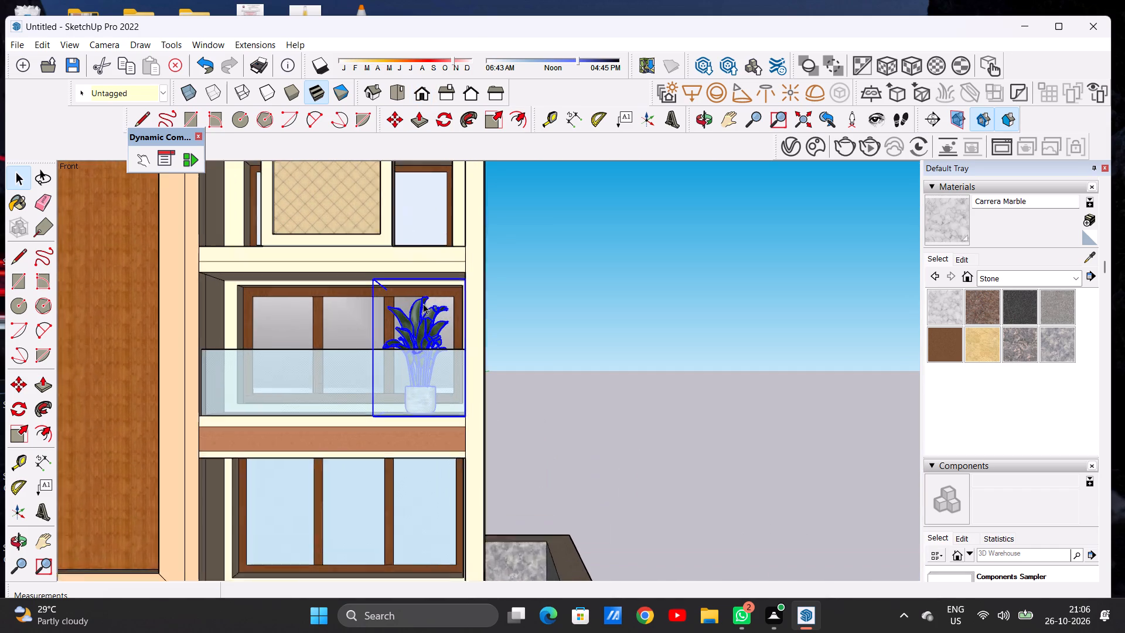
scroll(423, 304, "up", 1)
left_click(610, 306)
middle_click_drag(442, 345, 587, 461)
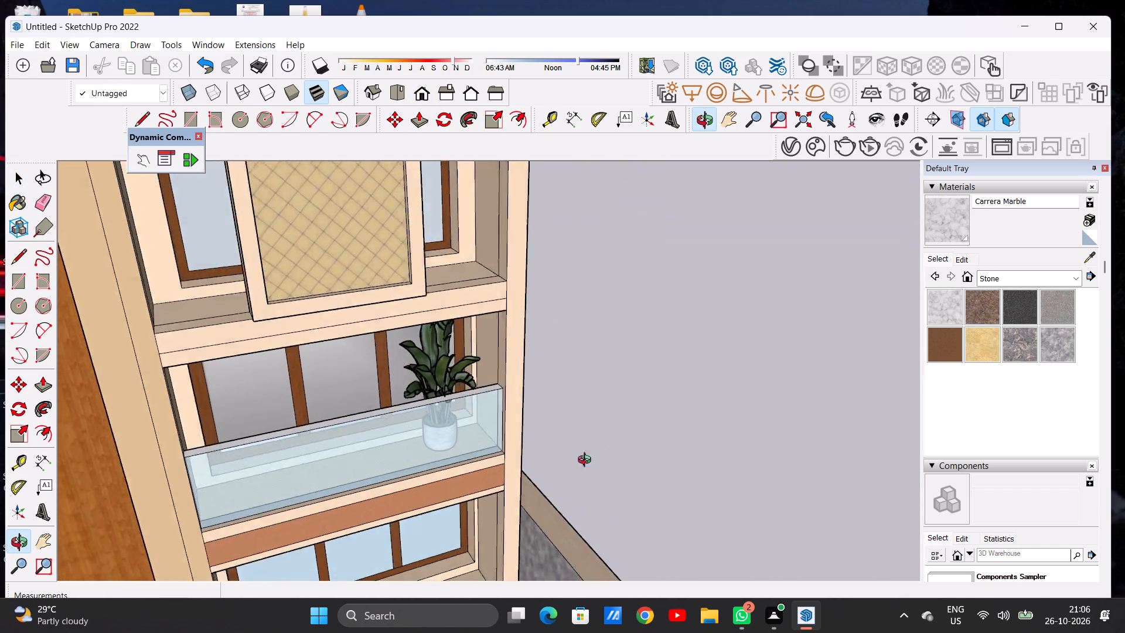
middle_click_drag(587, 461, 399, 410)
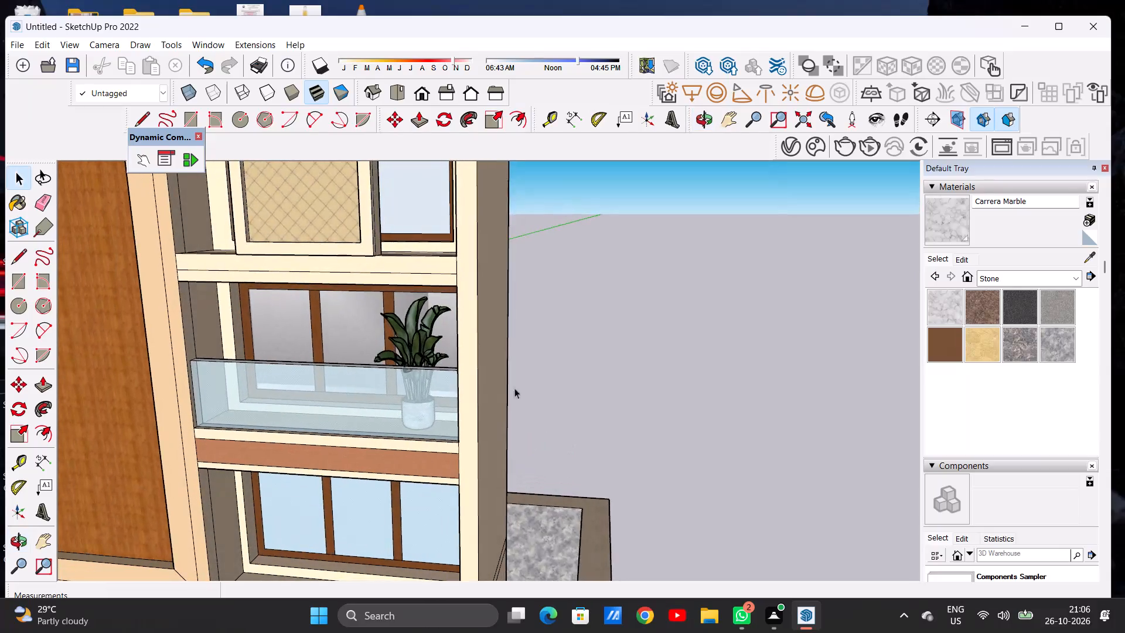
scroll(622, 372, "down", 17)
scroll(577, 421, "up", 5)
scroll(644, 345, "down", 3)
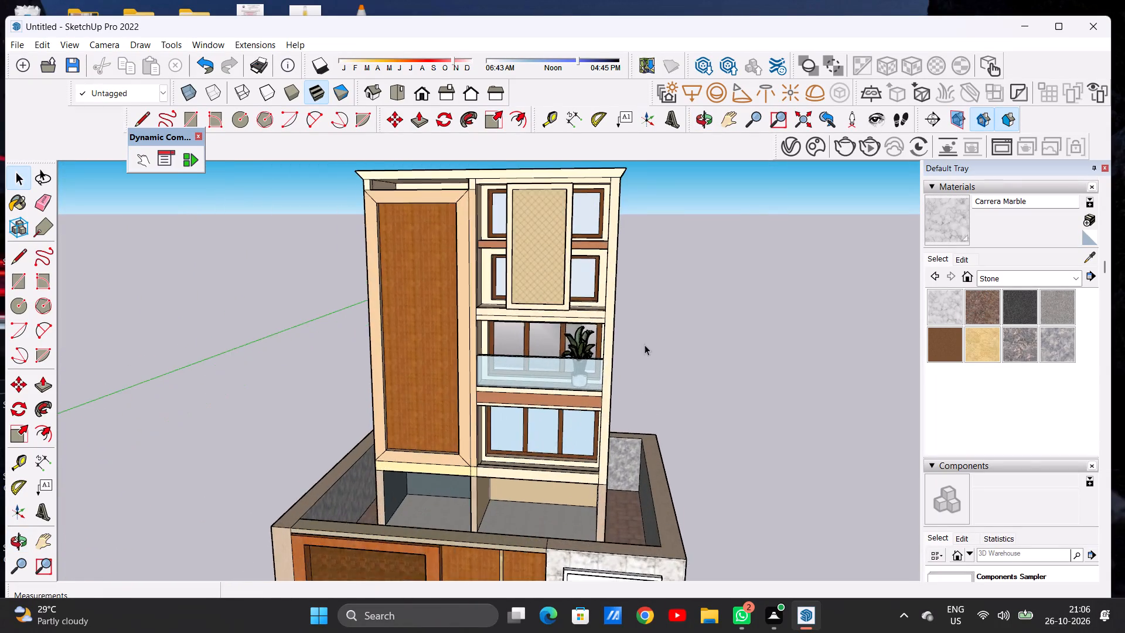
scroll(645, 345, "down", 5)
scroll(565, 465, "up", 7)
scroll(551, 394, "down", 4)
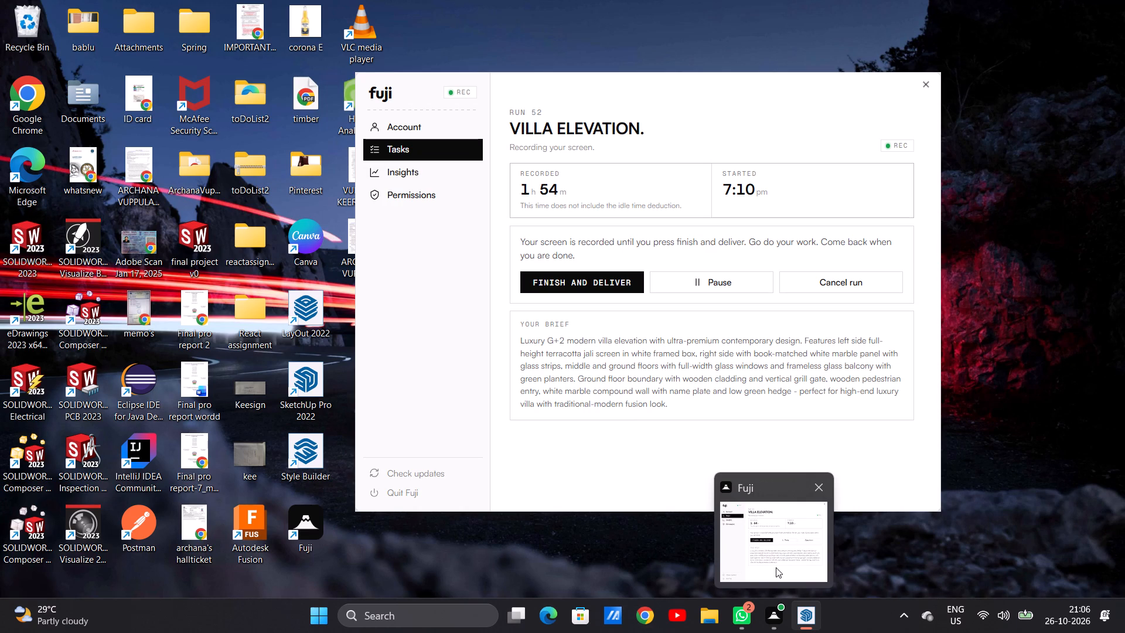
Check the villa elevation brief in Fuji and examine the boundary wall, name plate, front planter and paving against it.
left_click(787, 557)
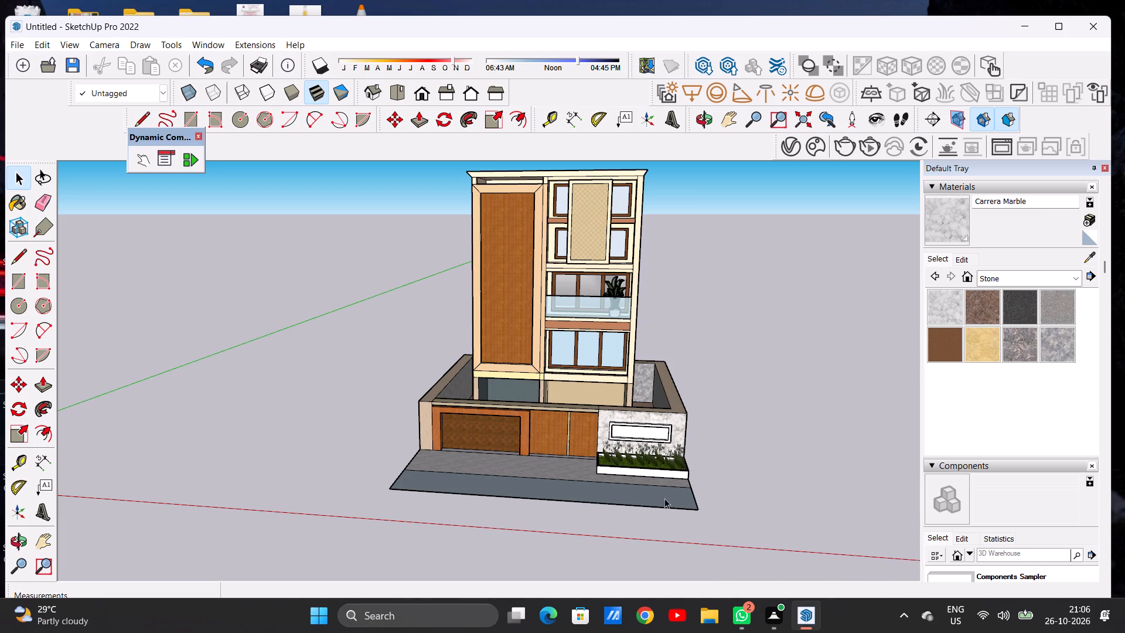
scroll(653, 458, "up", 8)
middle_click_drag(656, 466, 647, 497)
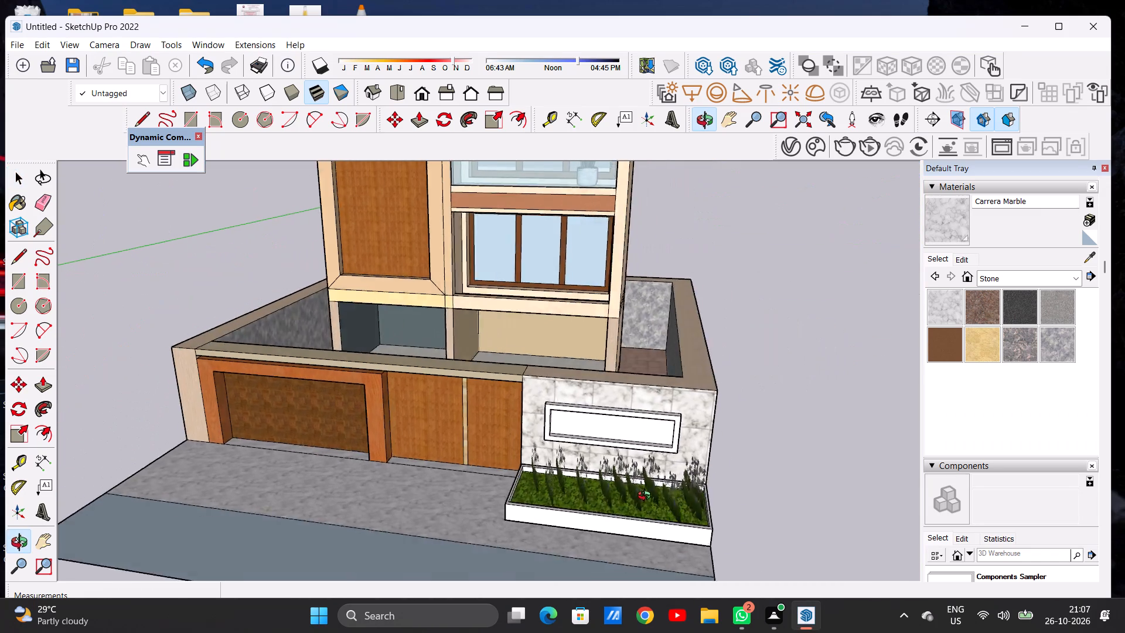
middle_click_drag(647, 497, 671, 491)
scroll(628, 455, "up", 6)
middle_click_drag(610, 488, 613, 444)
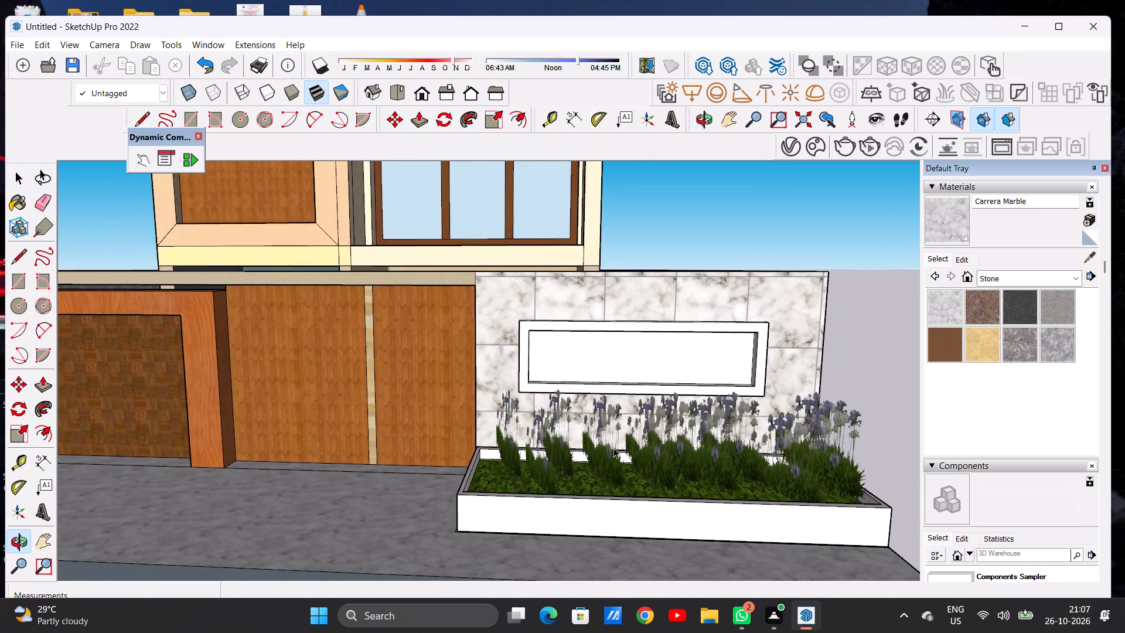
scroll(588, 479, "down", 13)
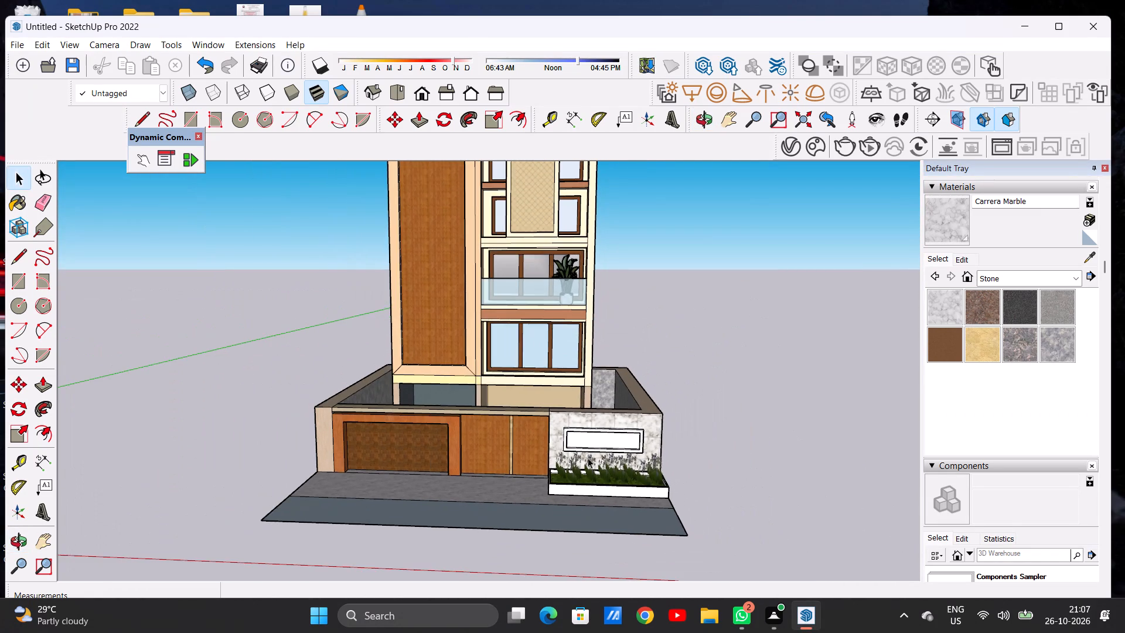
middle_click_drag(573, 479, 584, 600)
scroll(562, 392, "down", 6)
middle_click_drag(561, 431, 570, 492)
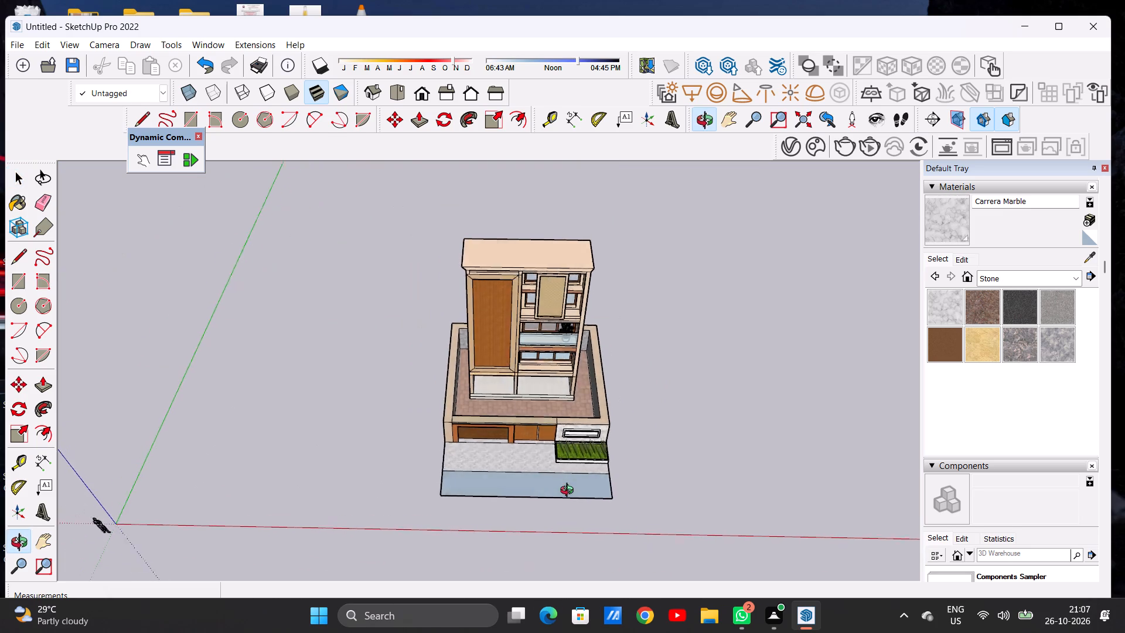
middle_click_drag(570, 492, 567, 501)
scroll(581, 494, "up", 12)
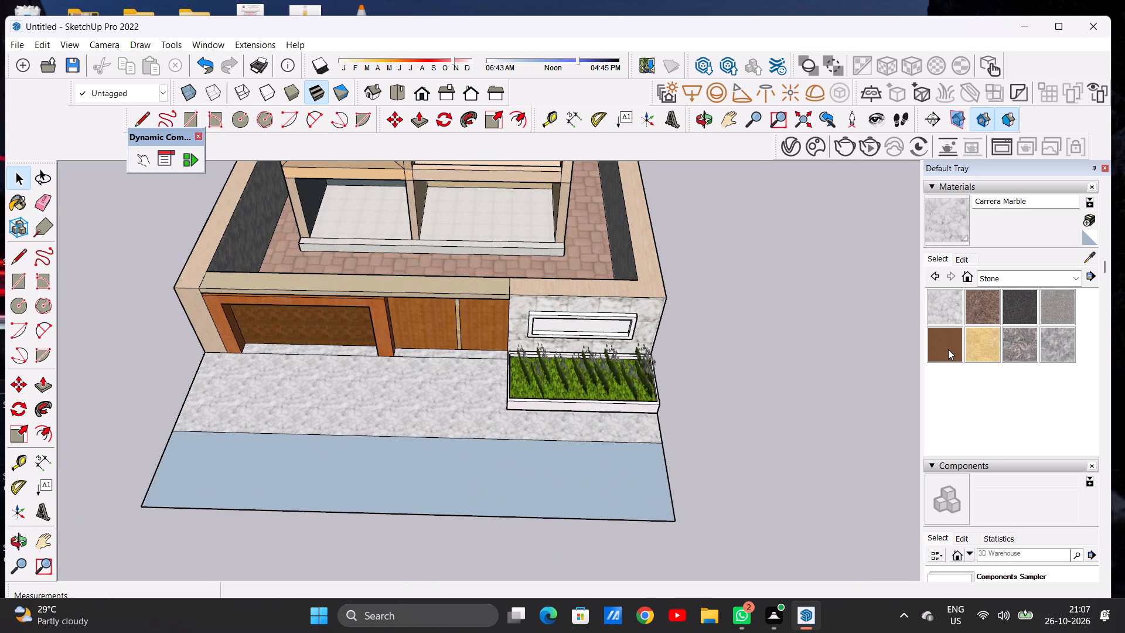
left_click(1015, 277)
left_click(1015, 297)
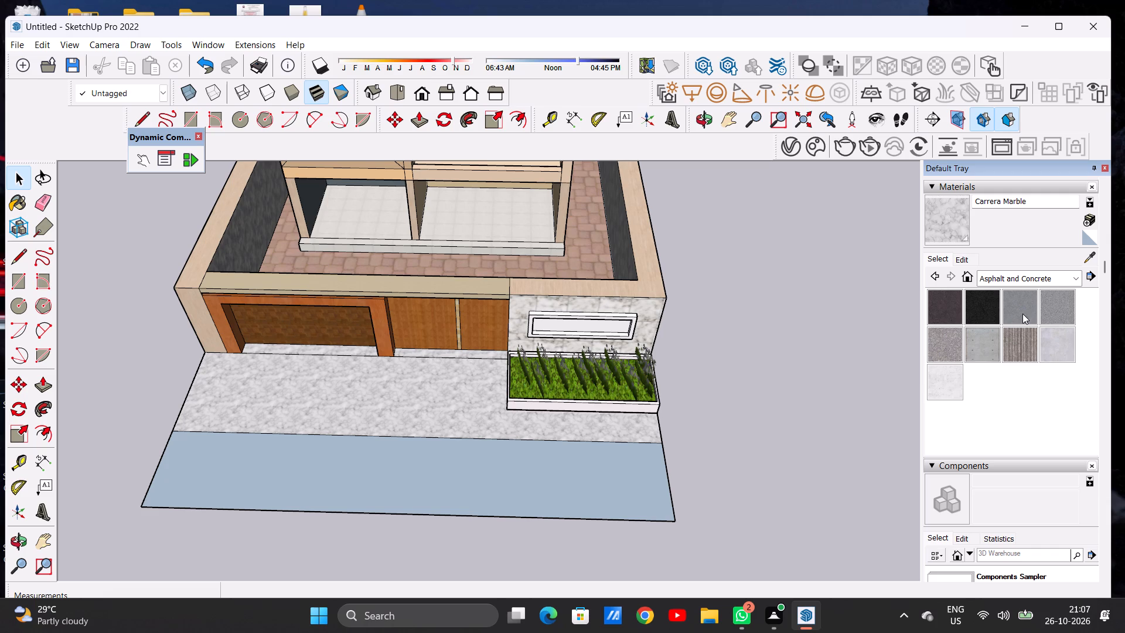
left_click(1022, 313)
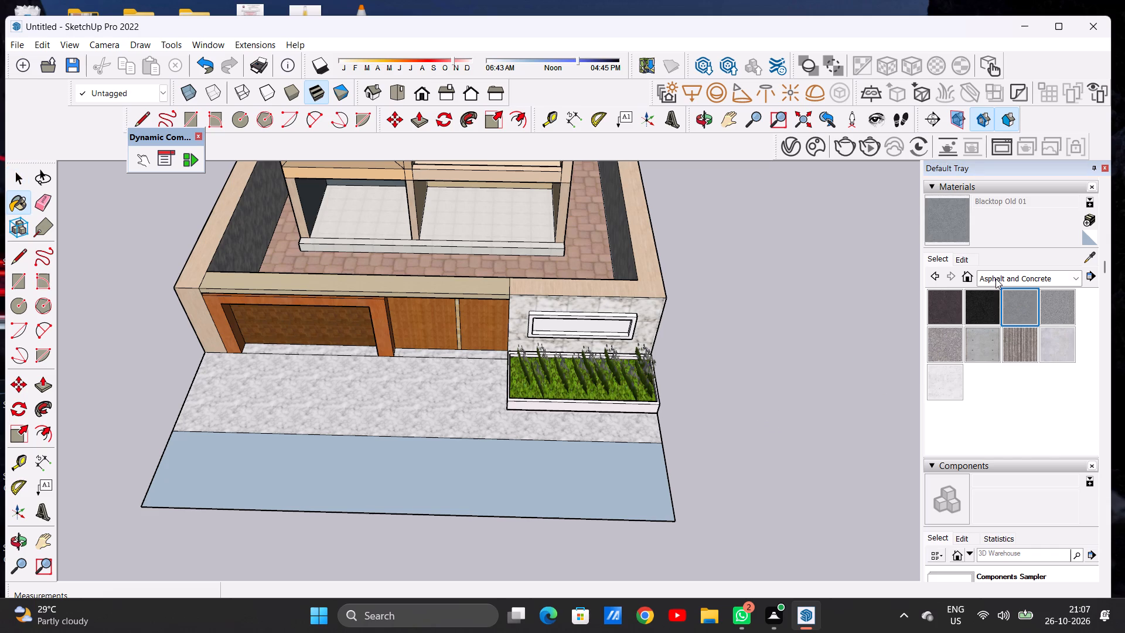
Paint the road strip in front of the paved forecourt with the grey Color M04 from the Colors collection.
left_click(996, 278)
left_click(1010, 332)
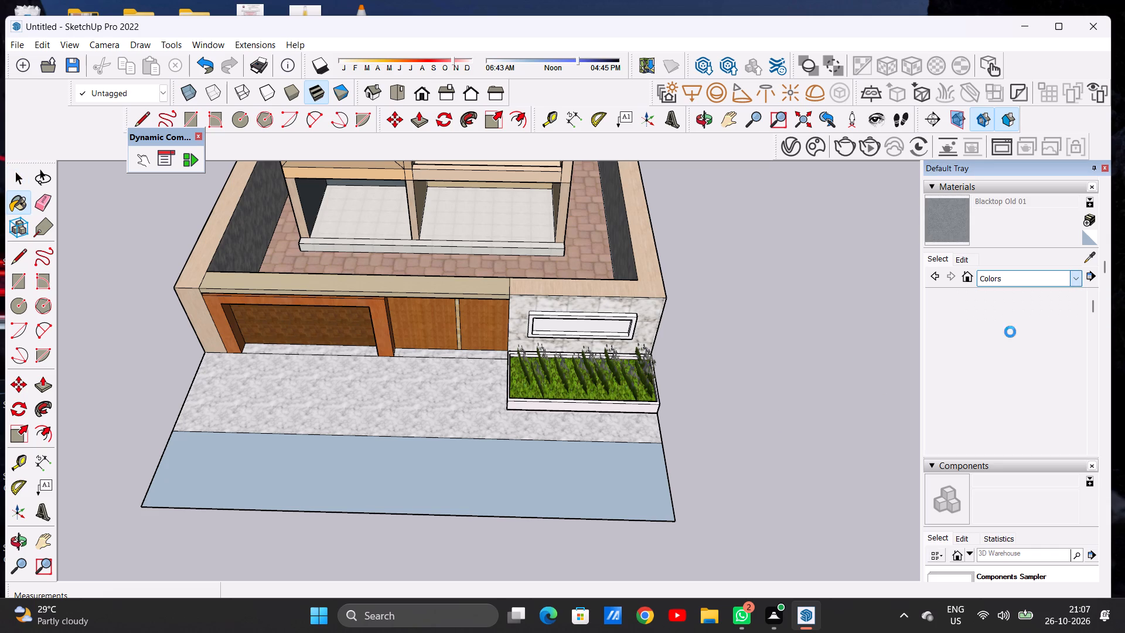
scroll(1008, 338, "down", 13)
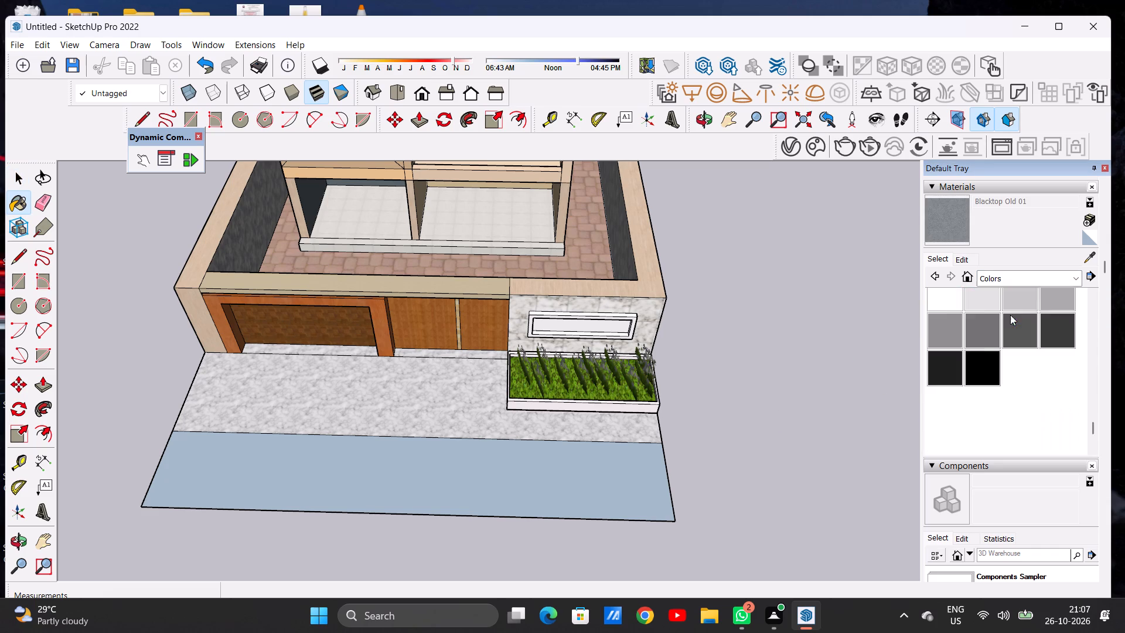
scroll(1010, 315, "down", 2)
scroll(1011, 315, "up", 2)
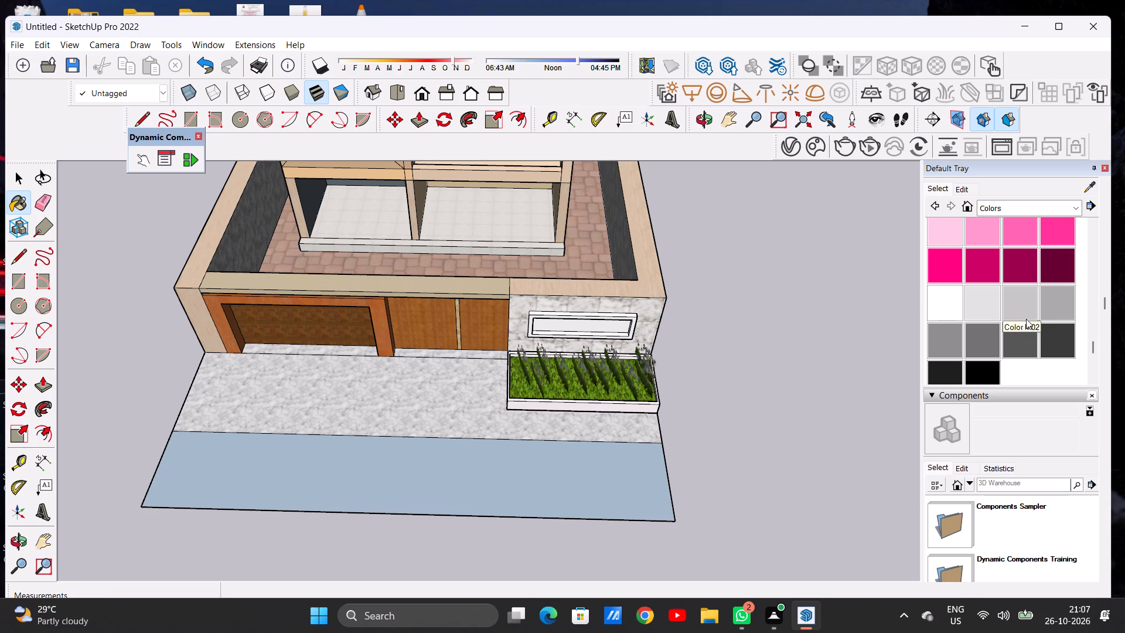
left_click(954, 338)
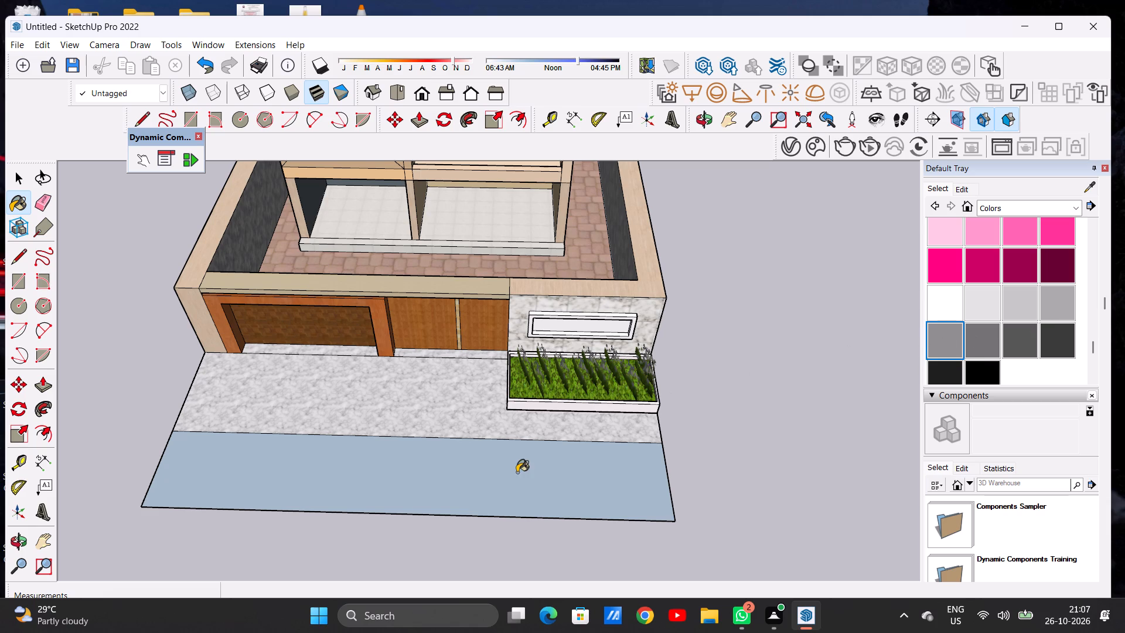
left_click(517, 472)
Leave the Paint Bucket and examine the grey road strip, forecourt and boundary frontage from the front and from above.
scroll(520, 490, "up", 7)
scroll(612, 410, "down", 11)
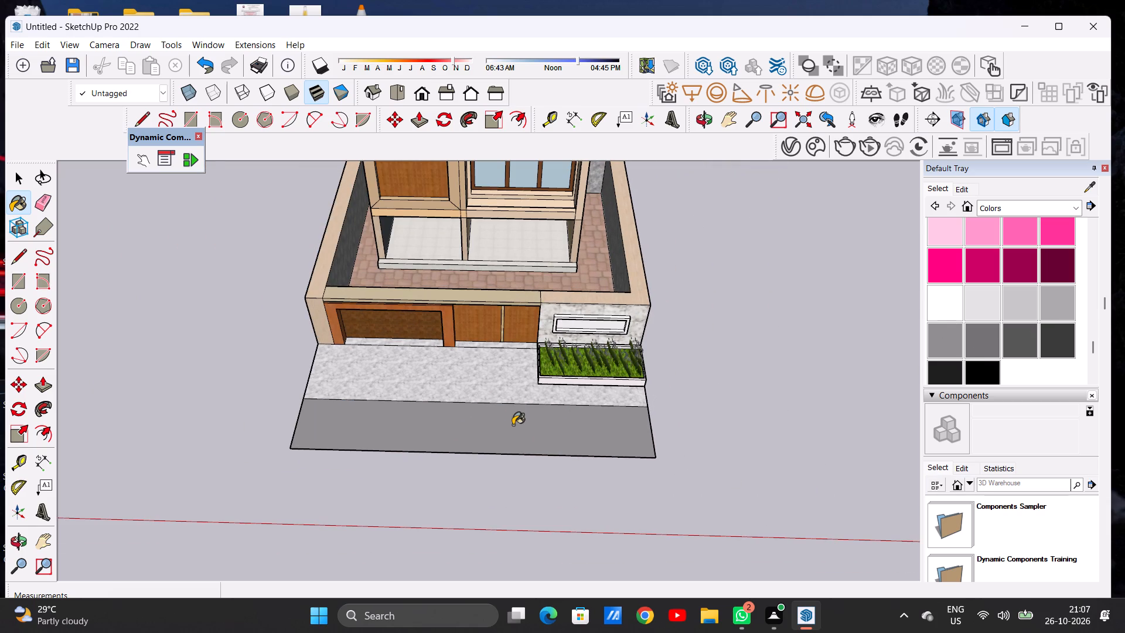
scroll(518, 416, "down", 7)
scroll(509, 418, "up", 3)
scroll(509, 417, "down", 1)
scroll(508, 417, "up", 4)
middle_click_drag(539, 433, 552, 298)
scroll(538, 417, "up", 2)
scroll(551, 302, "up", 1)
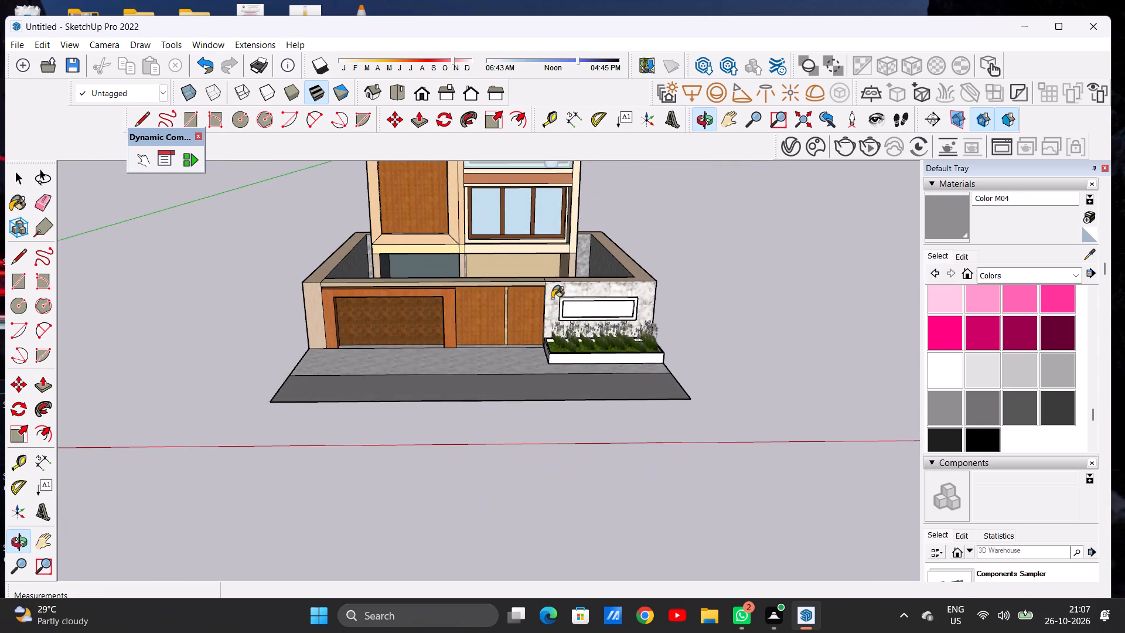
middle_click_drag(639, 309, 645, 430)
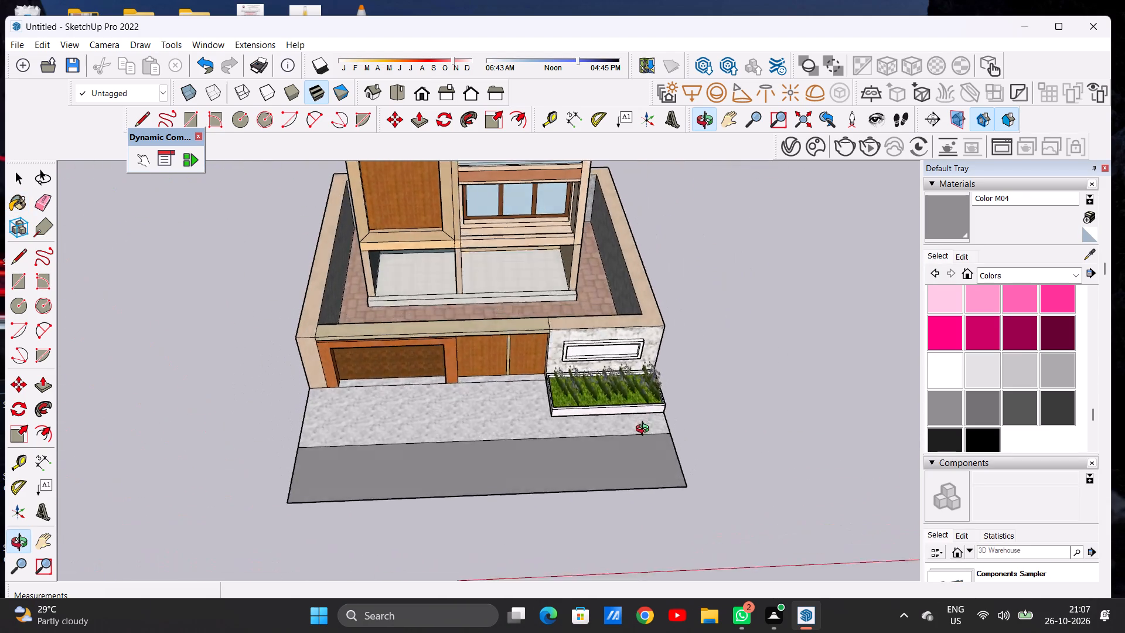
middle_click_drag(645, 430, 628, 448)
scroll(628, 449, "up", 1)
key("space")
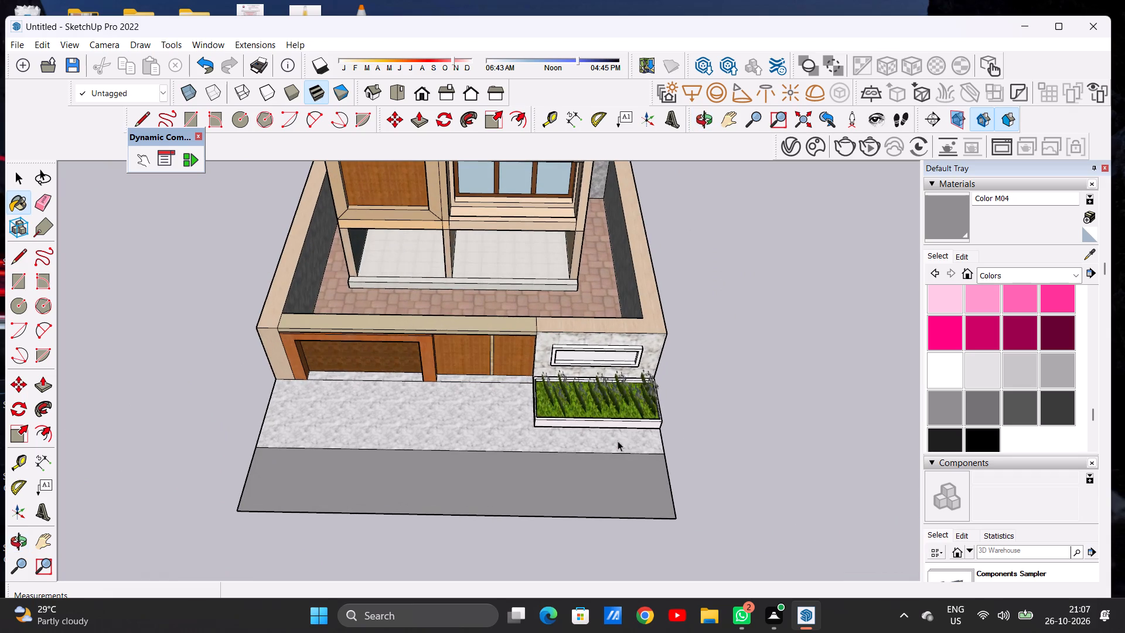
scroll(449, 406, "down", 5)
middle_click_drag(490, 427, 483, 399)
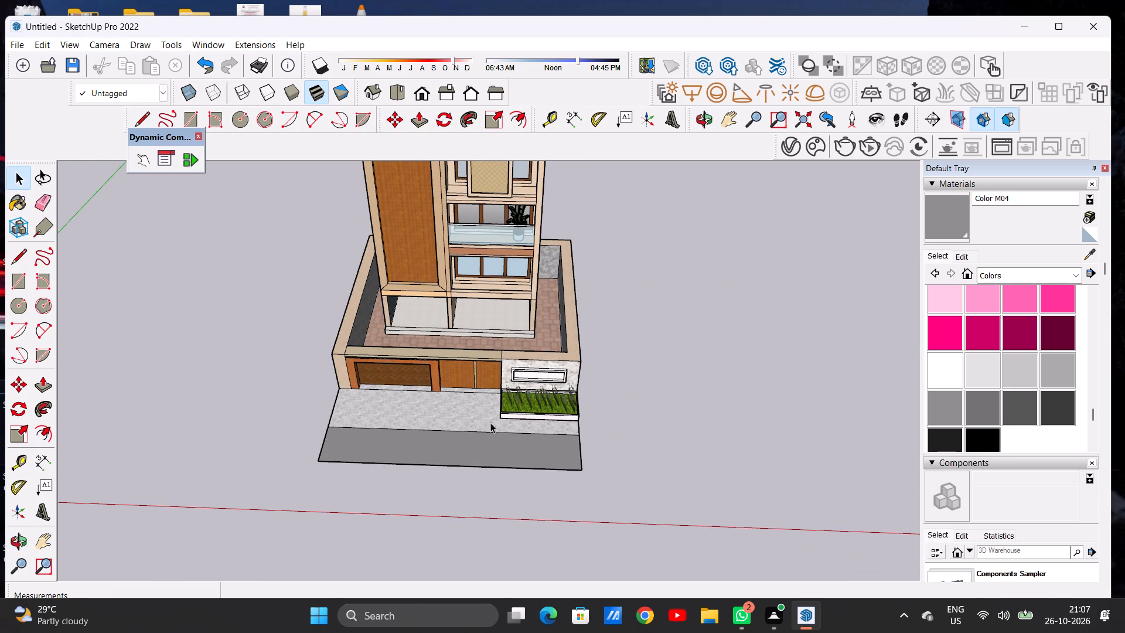
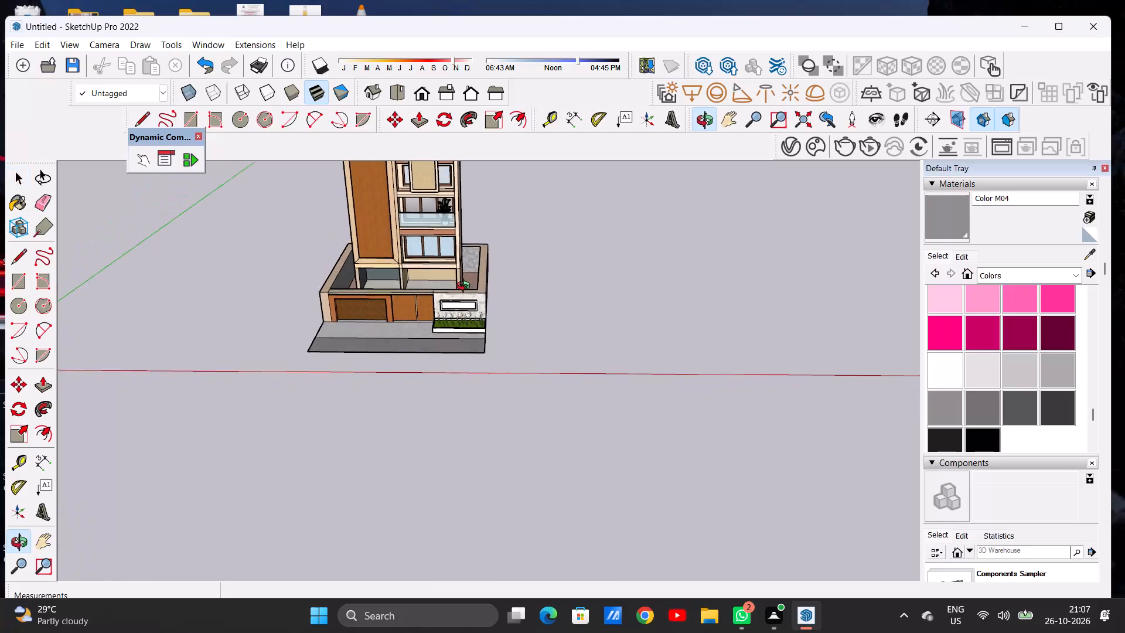
Examine the marble name-plate wall, front planter and grey road, and the whole villa from the front and side.
scroll(470, 316, "down", 9)
scroll(447, 310, "up", 2)
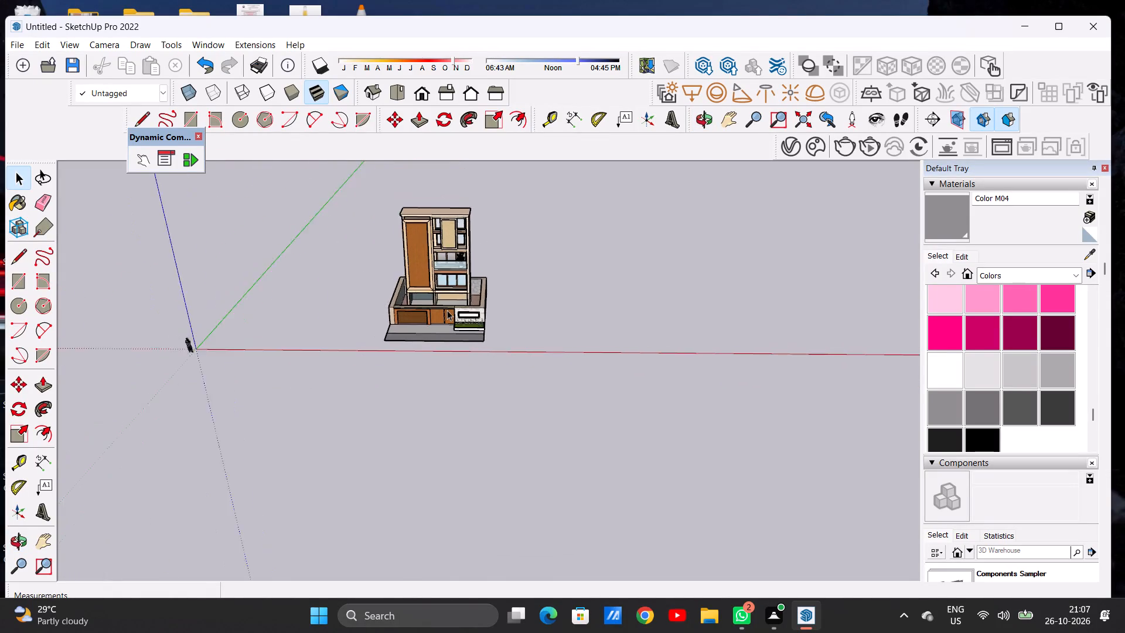
scroll(447, 310, "up", 14)
middle_click_drag(480, 332, 487, 292)
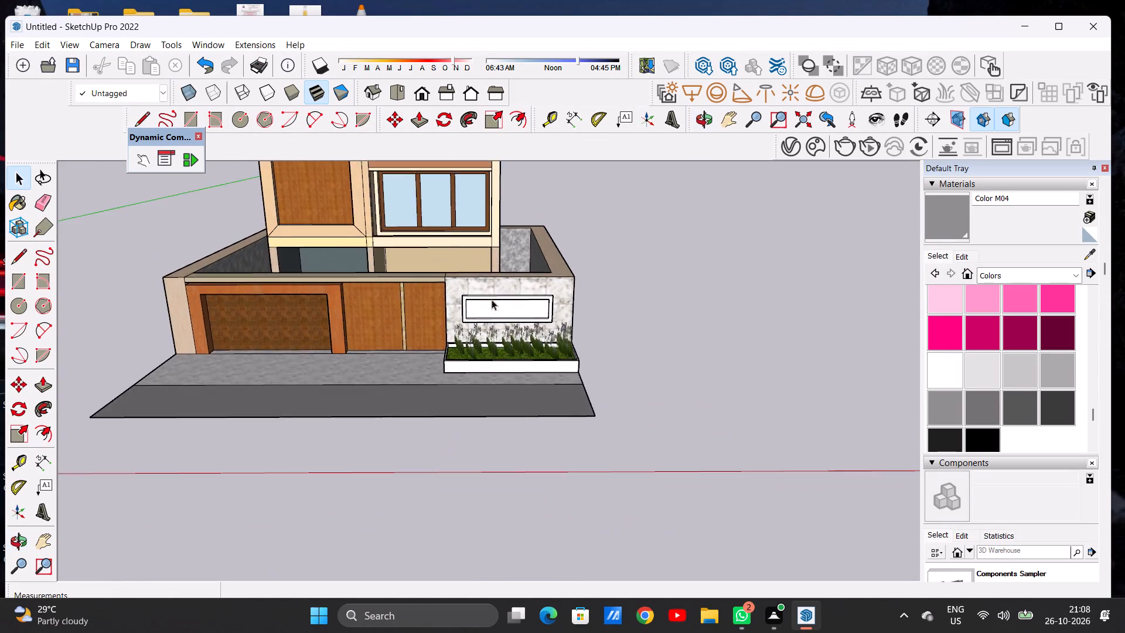
scroll(499, 305, "up", 7)
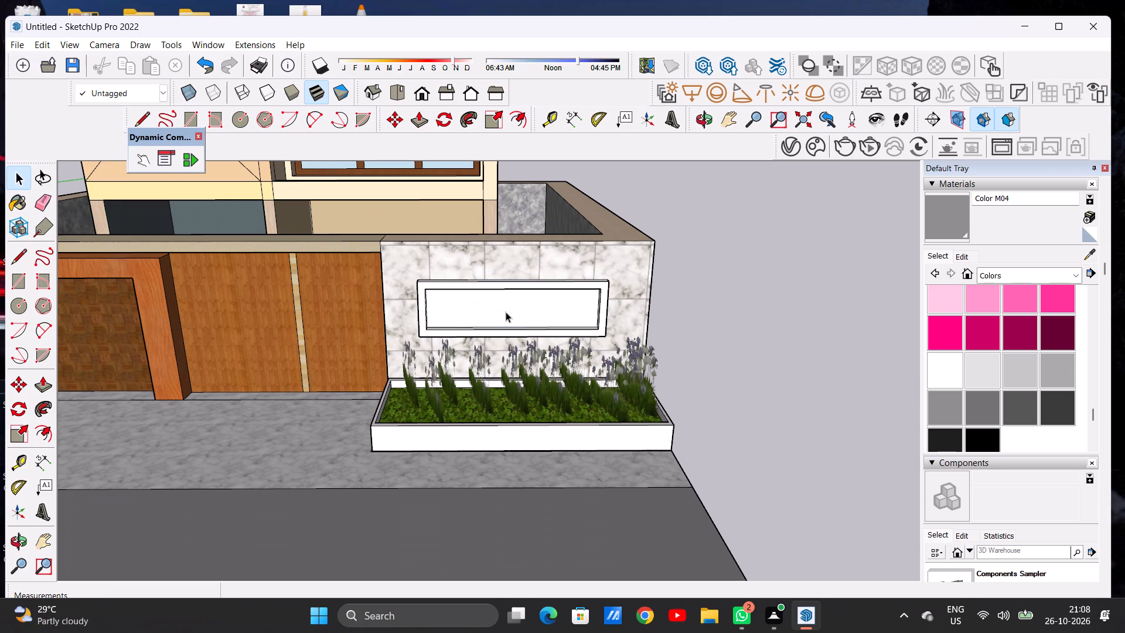
scroll(495, 308, "down", 16)
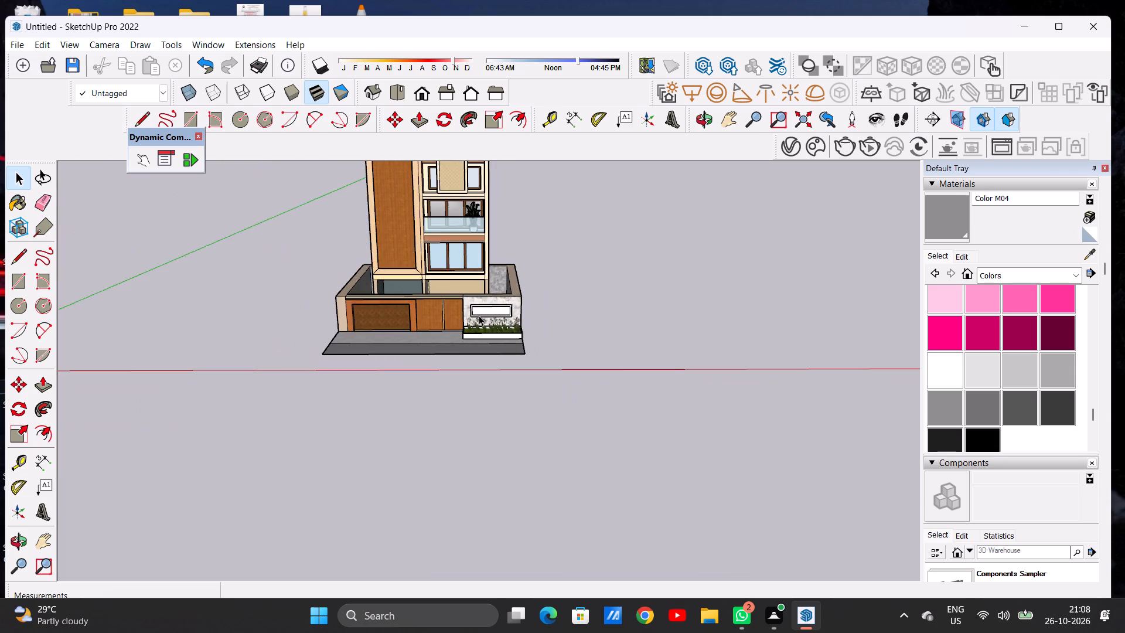
scroll(485, 295, "down", 6)
scroll(461, 216, "up", 6)
middle_click_drag(536, 225, 249, 235)
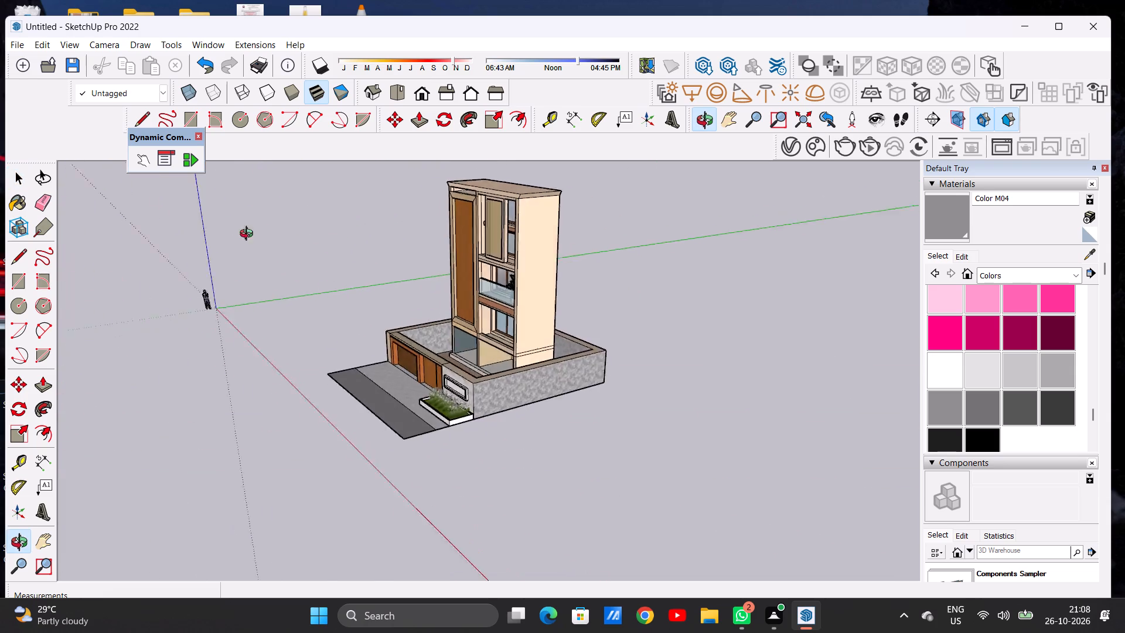
middle_click_drag(249, 235, 527, 226)
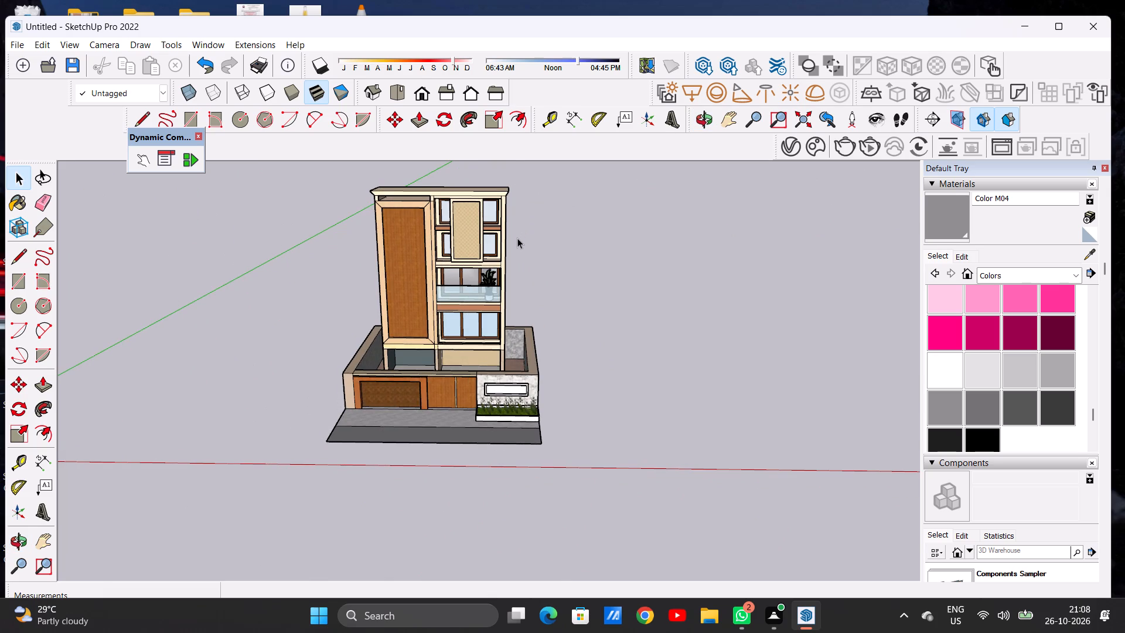
Examine the ground-floor bays, the first-floor window ledge and the paved courtyard from several angles.
scroll(495, 299, "up", 2)
scroll(493, 304, "down", 1)
scroll(492, 309, "up", 4)
scroll(438, 398, "up", 6)
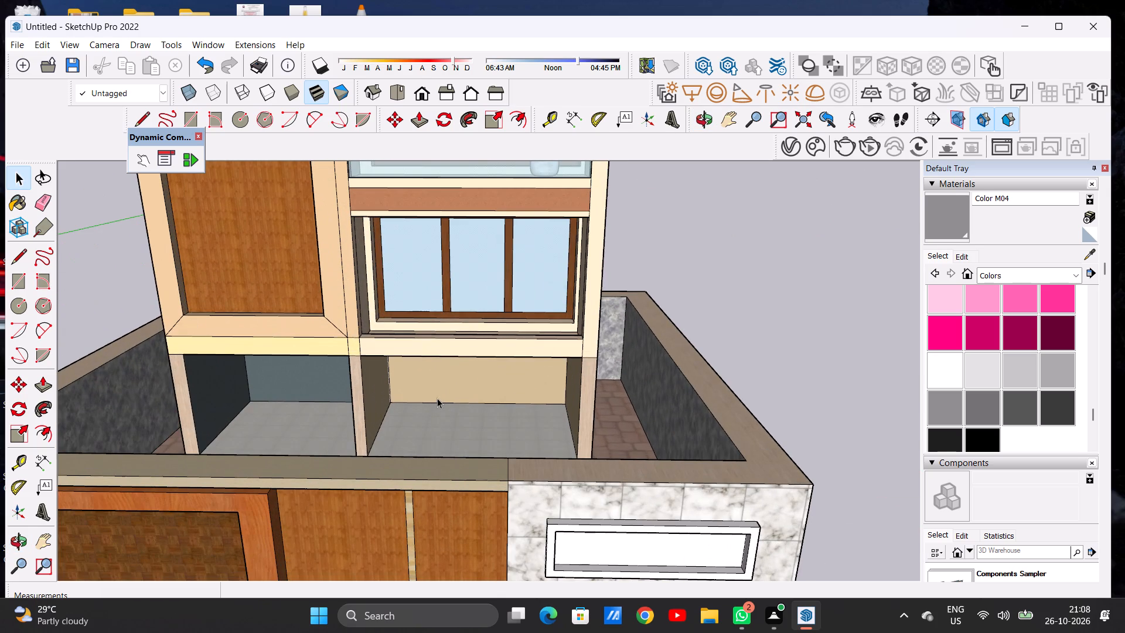
scroll(495, 327, "down", 4)
middle_click_drag(497, 333, 490, 420)
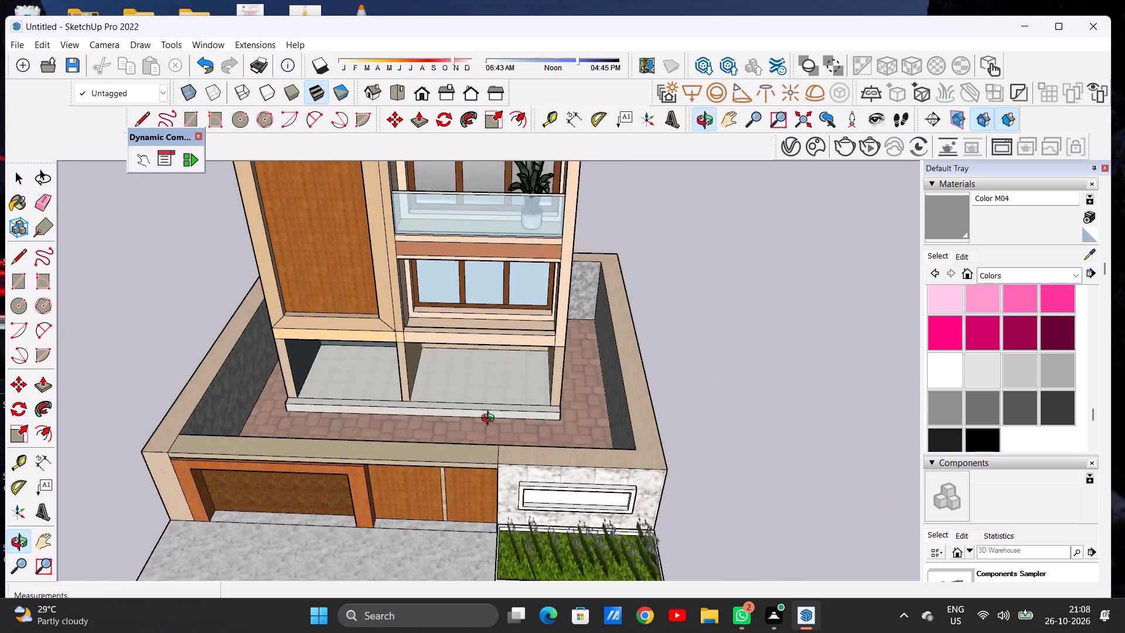
middle_click_drag(490, 420, 492, 448)
scroll(512, 329, "up", 8)
middle_click_drag(468, 336, 220, 361)
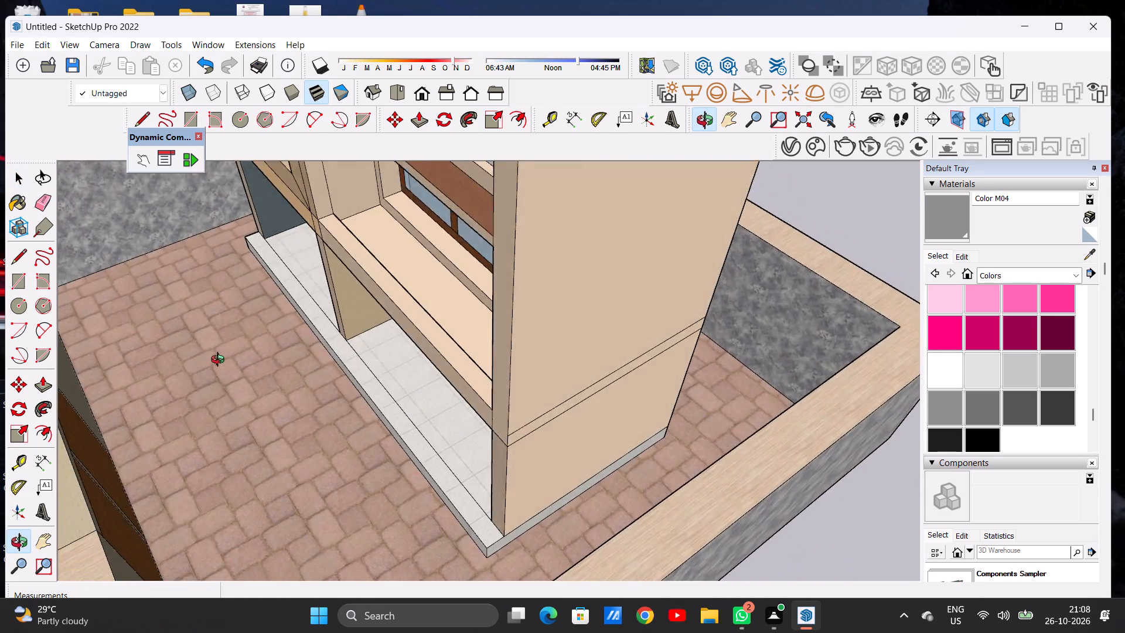
middle_click_drag(220, 361, 764, 349)
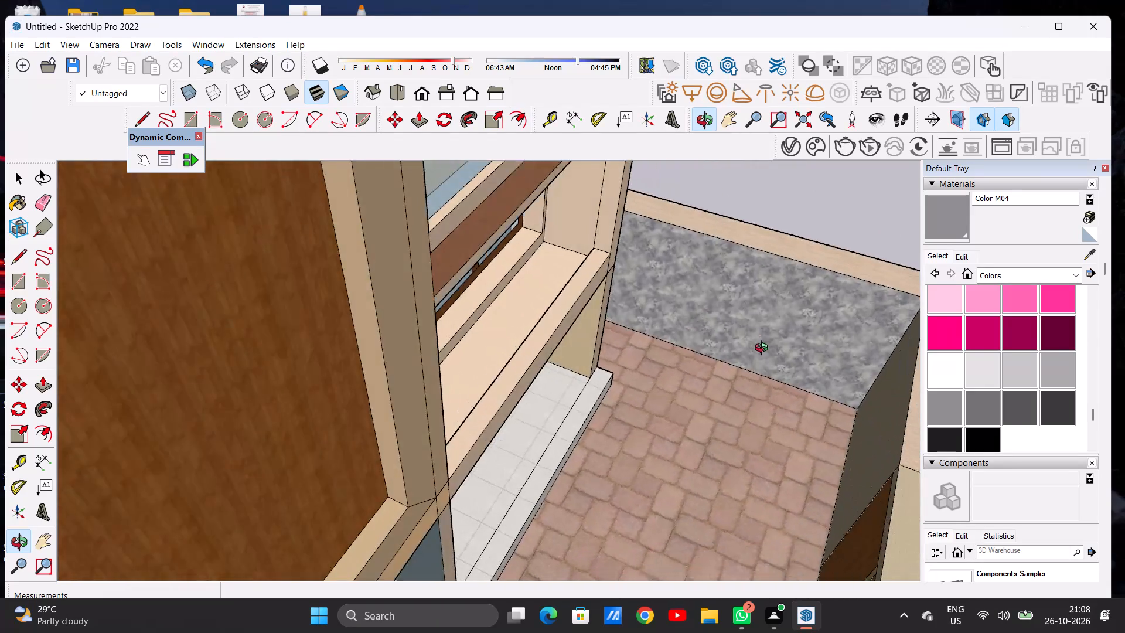
middle_click_drag(764, 349, 413, 352)
scroll(465, 328, "up", 1)
scroll(493, 312, "down", 15)
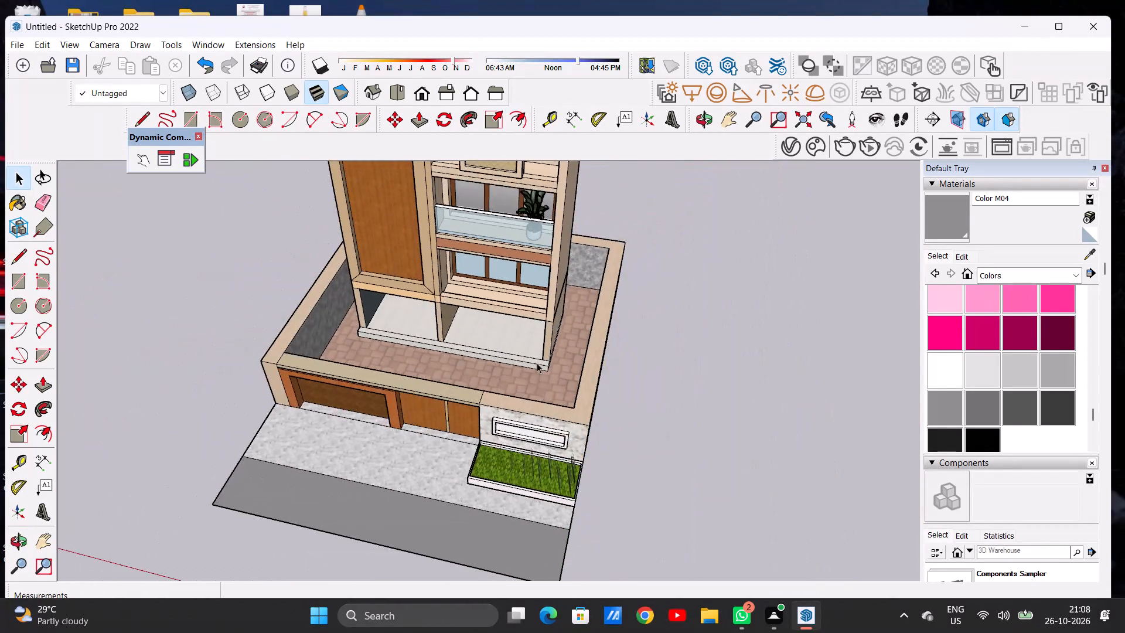
Copy the front boundary planter with its grass and flowers onto the ledge of the first-floor window.
scroll(546, 445, "up", 5)
left_click(527, 495)
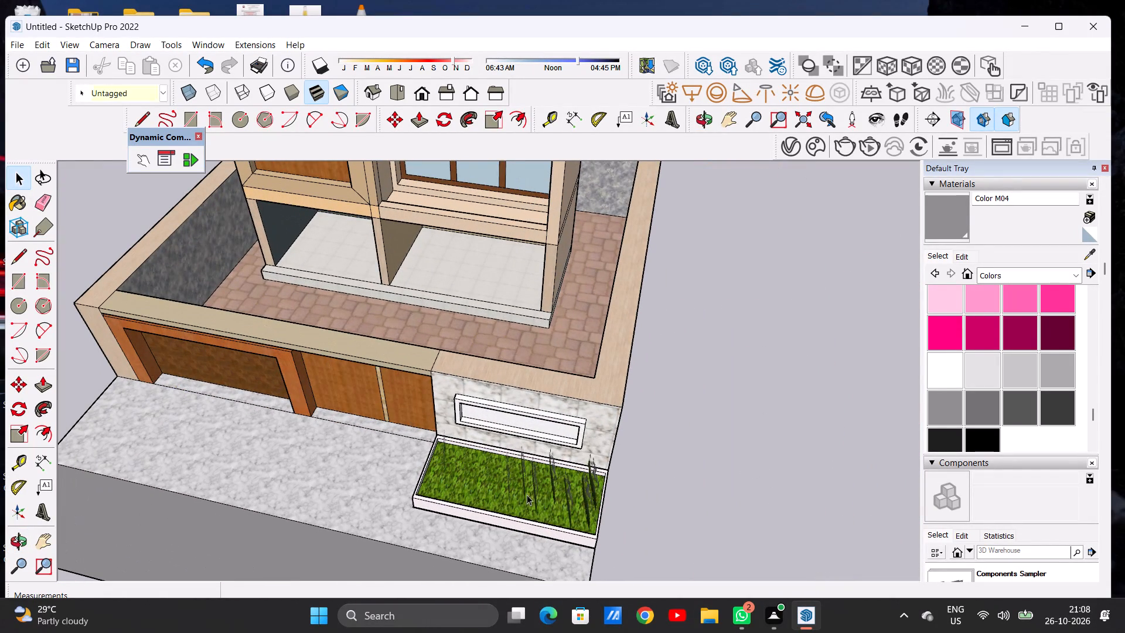
key("m")
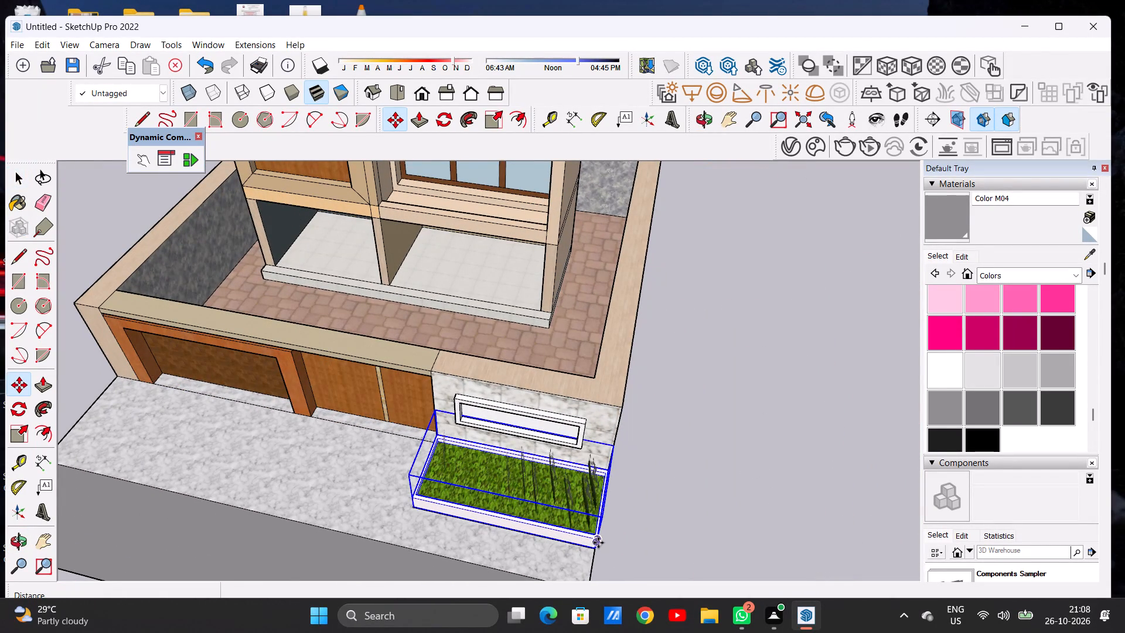
left_click(598, 543)
scroll(523, 454, "down", 8)
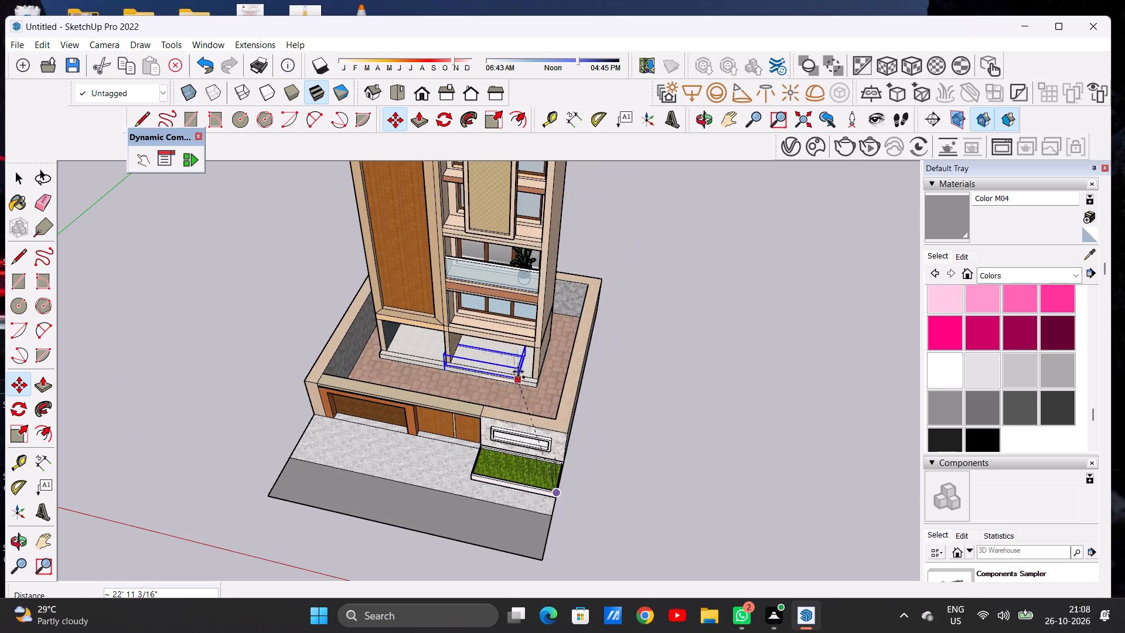
scroll(514, 346, "up", 1)
scroll(509, 340, "down", 1)
scroll(508, 340, "up", 6)
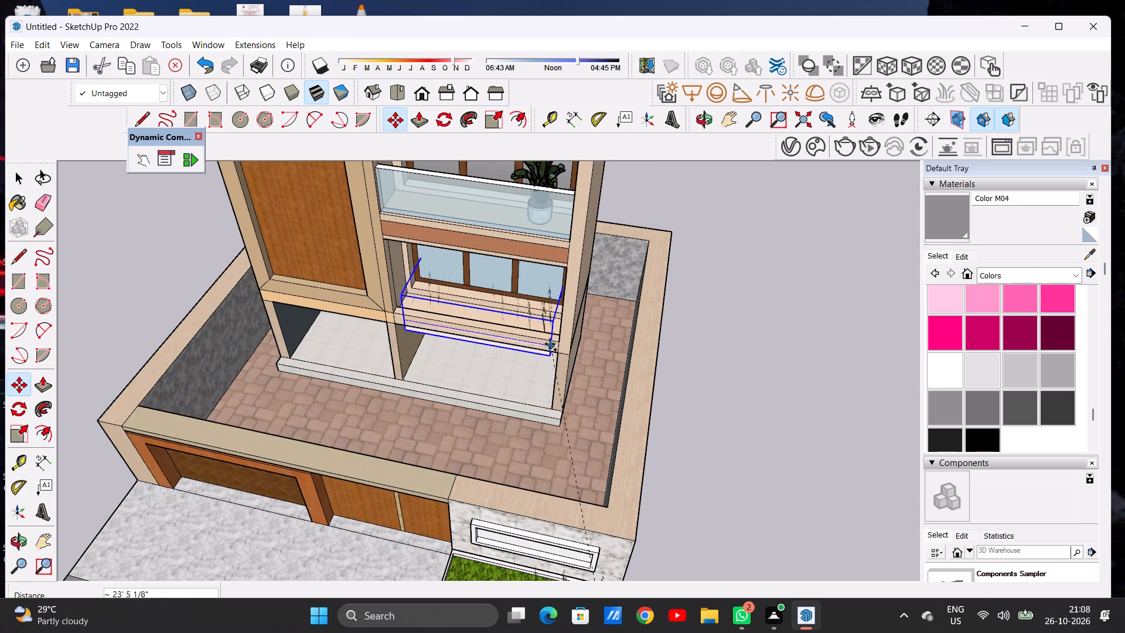
left_click(548, 340)
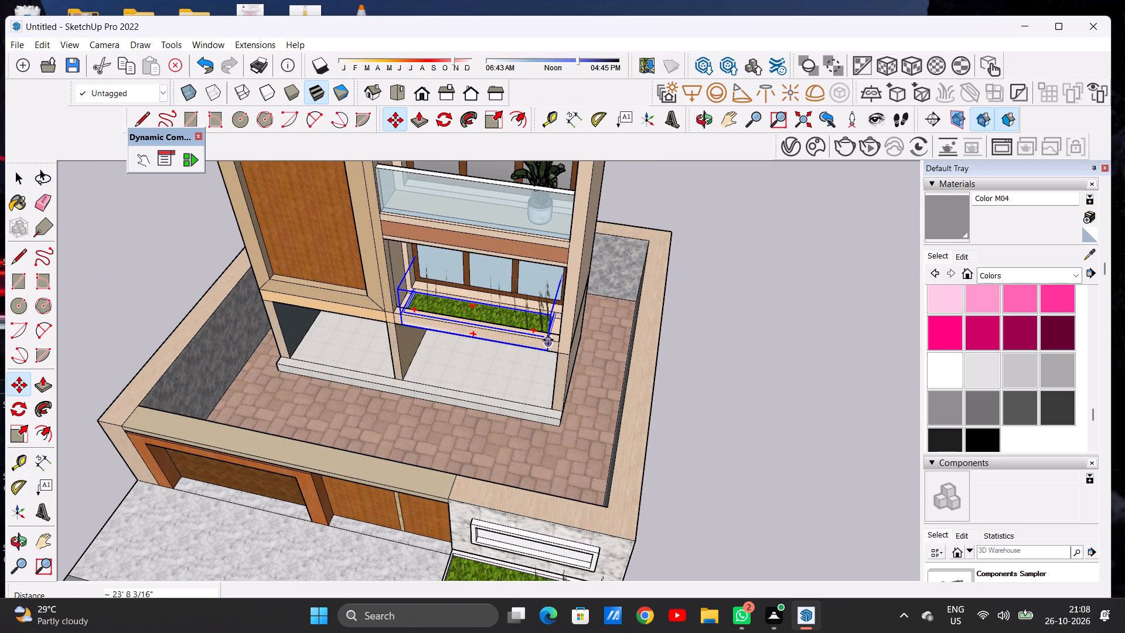
key("space")
Scale the copied planter's depth to 0.55 from the back and about 0.74 from the front to fit the window ledge.
scroll(492, 376, "down", 4)
middle_click_drag(483, 376, 598, 389)
scroll(482, 342, "up", 7)
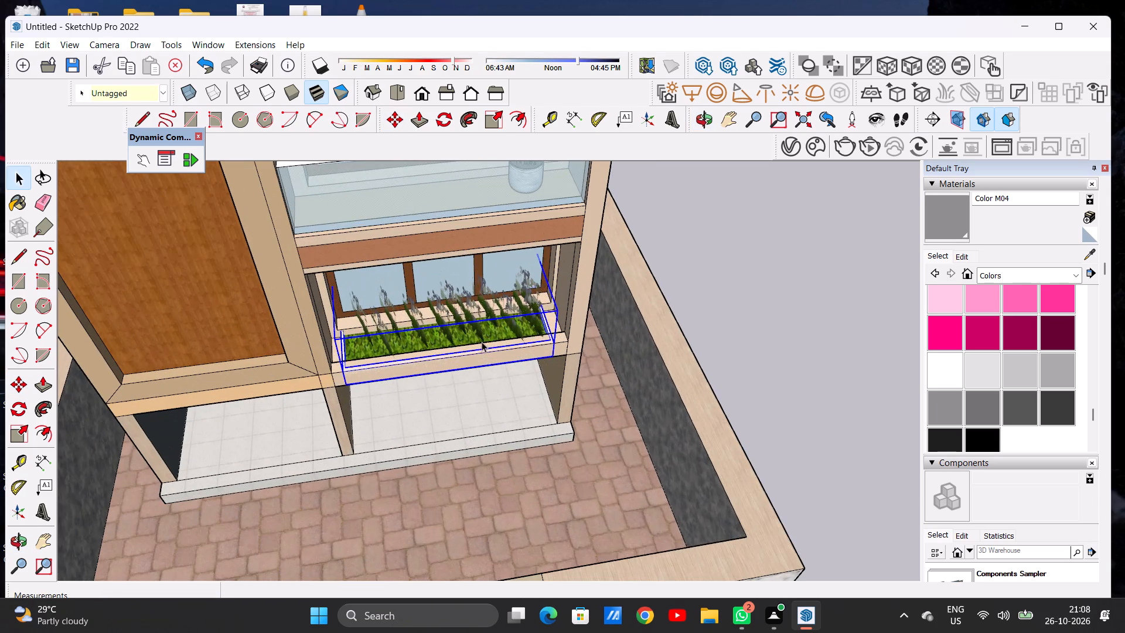
left_click(489, 124)
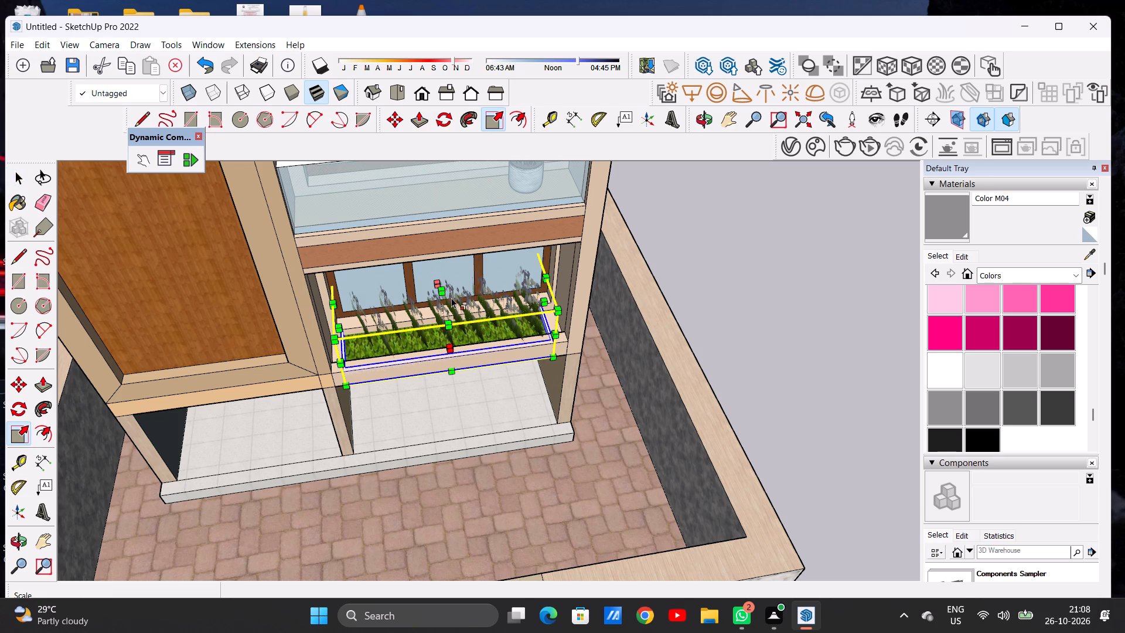
left_click(439, 285)
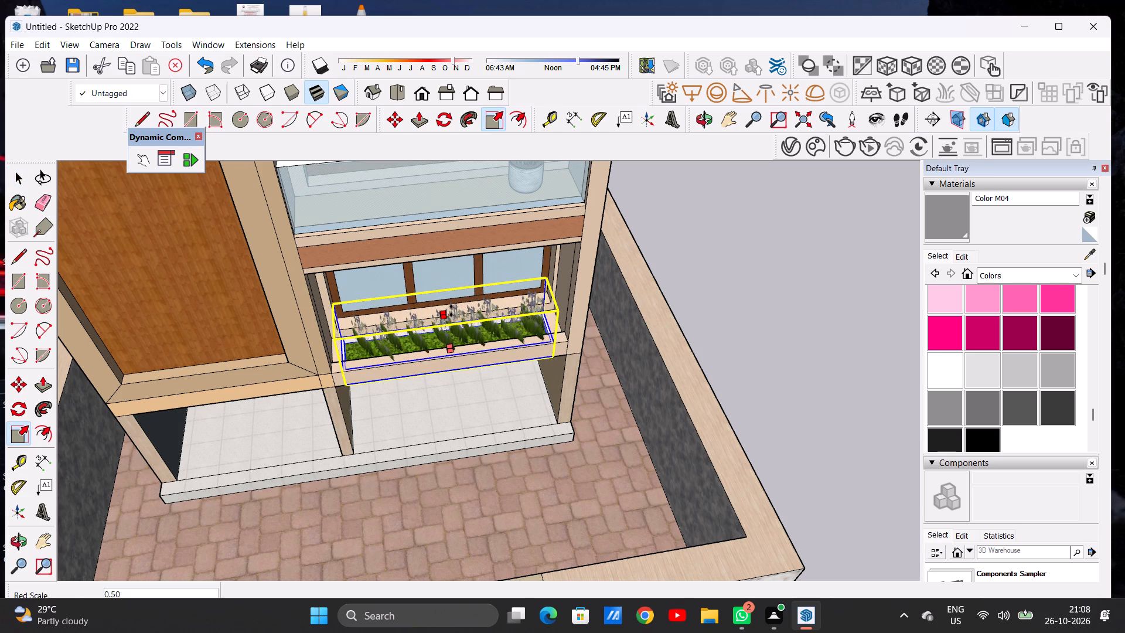
left_click(454, 307)
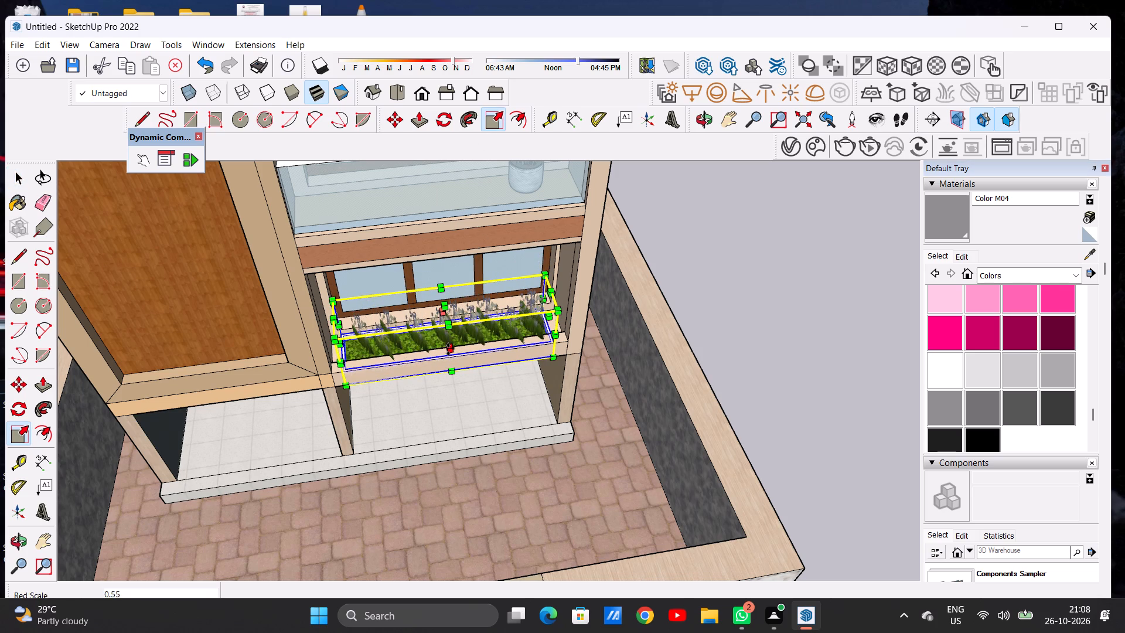
left_click(448, 350)
left_click(448, 343)
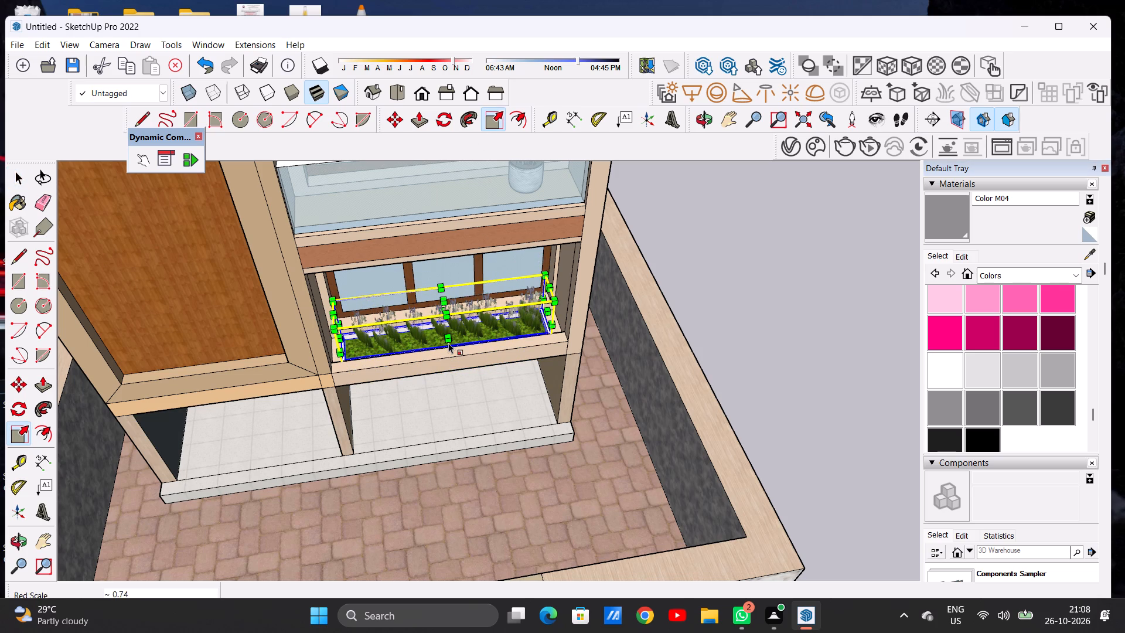
key("space")
left_click(744, 266)
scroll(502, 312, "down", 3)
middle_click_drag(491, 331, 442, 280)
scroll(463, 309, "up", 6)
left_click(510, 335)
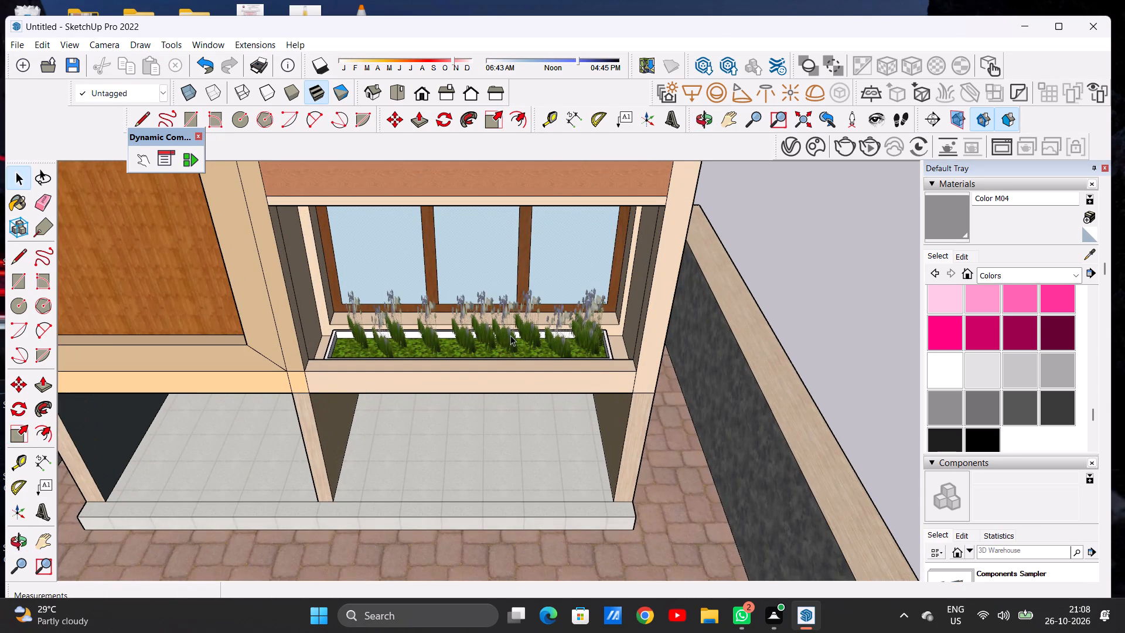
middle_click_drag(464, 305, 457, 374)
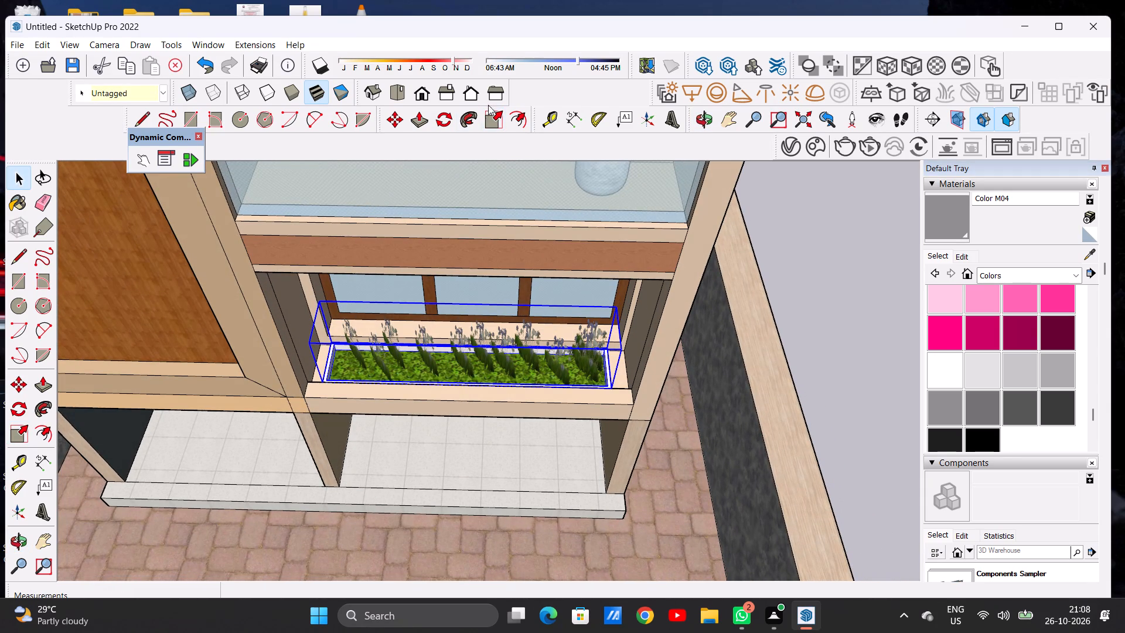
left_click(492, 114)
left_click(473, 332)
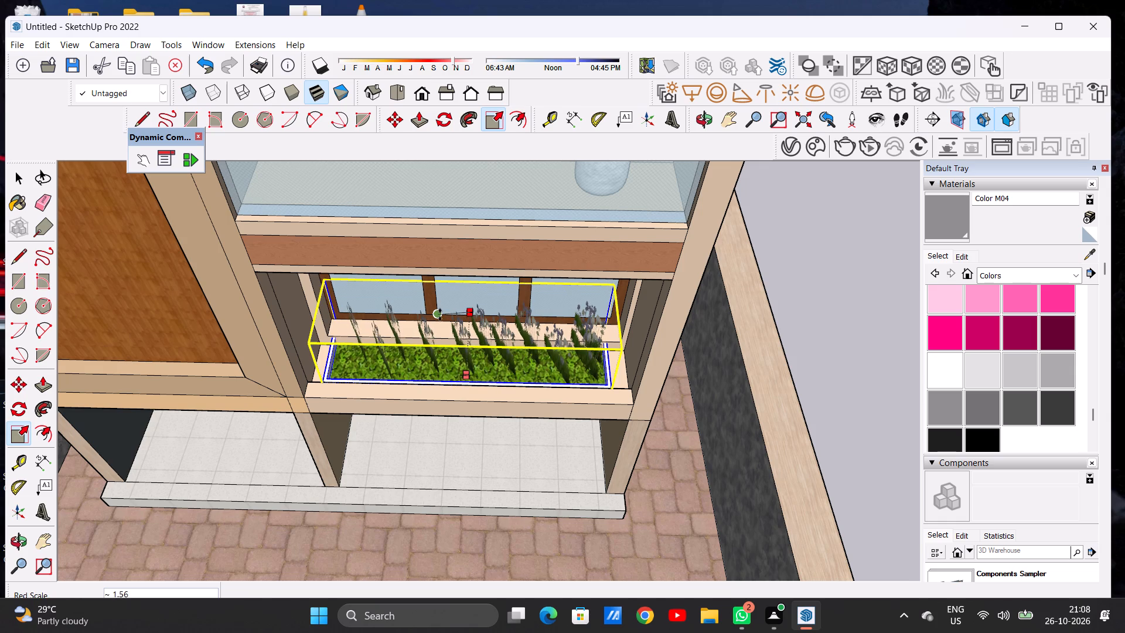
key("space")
Scale the window-ledge planter's height to about 1.27.
middle_click_drag(513, 352, 434, 324)
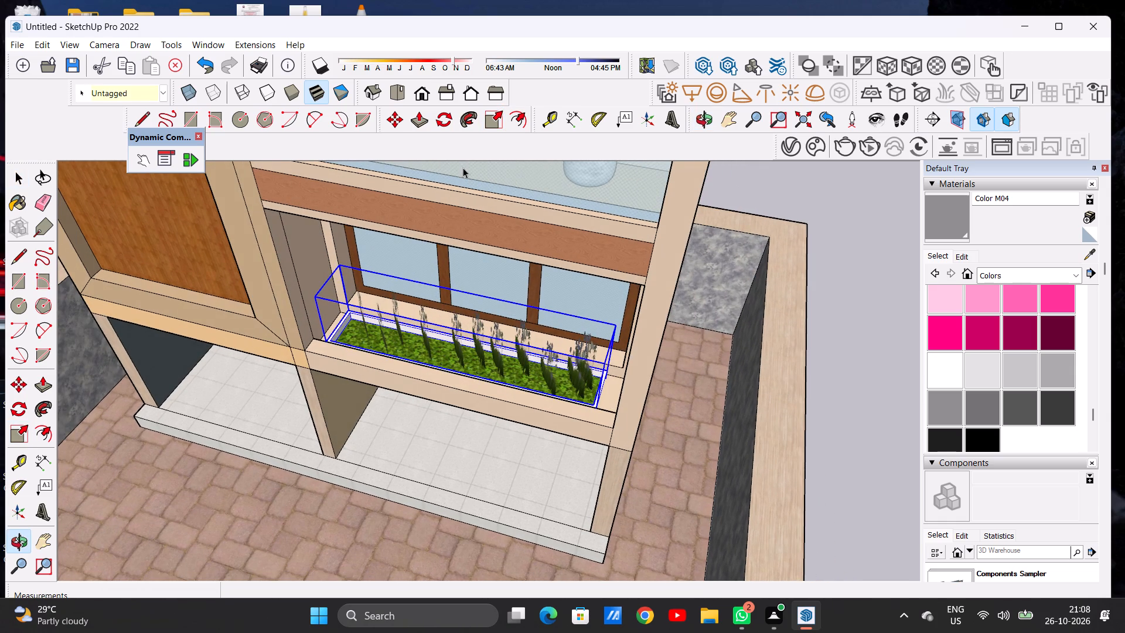
left_click(494, 118)
left_click(461, 311)
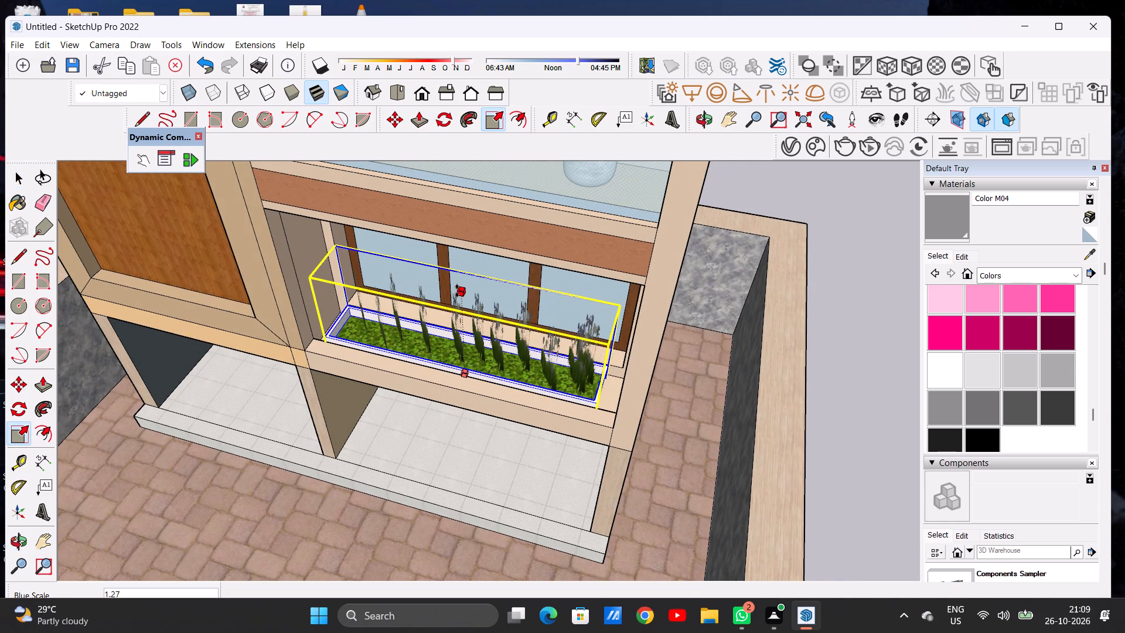
left_click(457, 291)
Stretch the window-ledge planter to 1.05 of its length towards the outer side wall of the window recess.
scroll(476, 273, "down", 7)
middle_click_drag(446, 319, 572, 294)
scroll(520, 298, "up", 13)
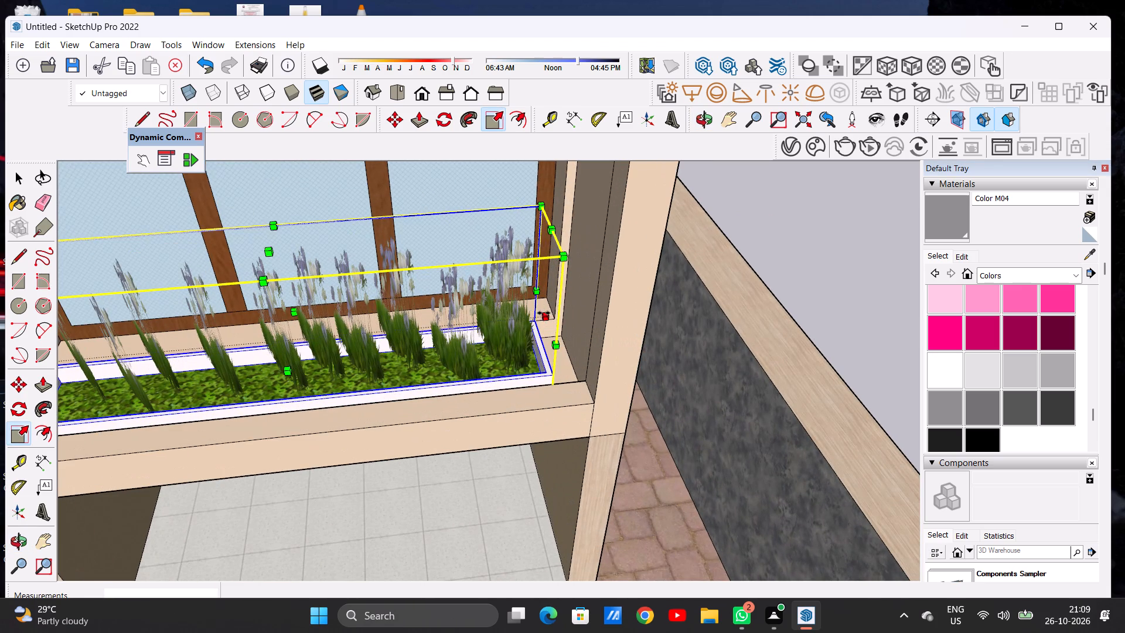
left_click(544, 313)
left_click(570, 311)
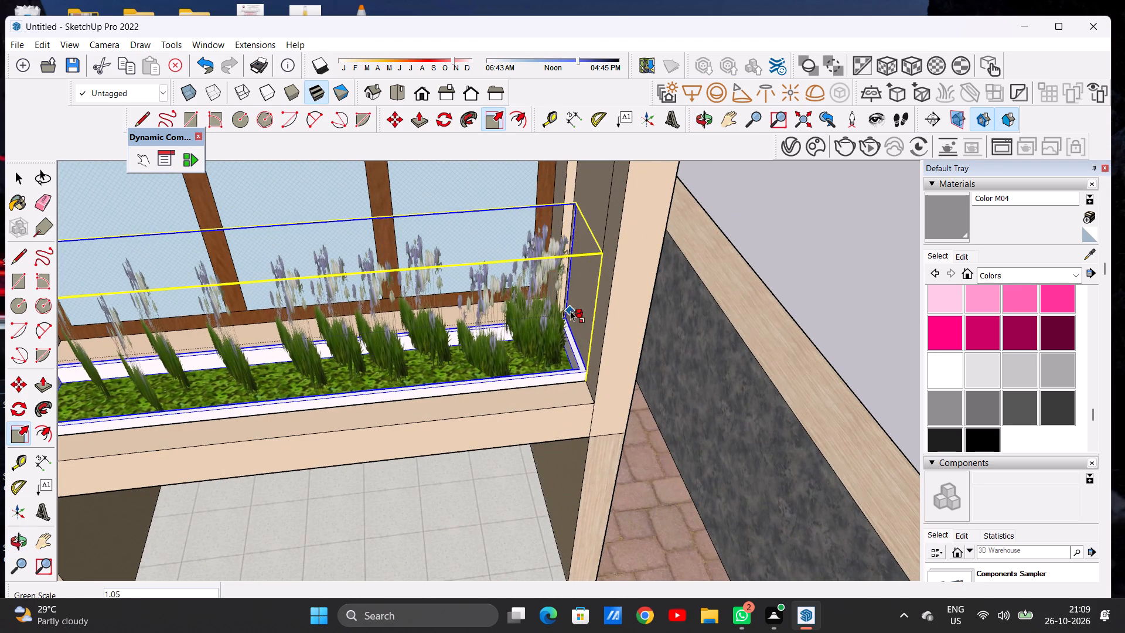
key("space")
Stretch the window-ledge planter's other end by about 1.05 towards the wood-panel side of the recess, and deselect it.
scroll(538, 312, "down", 11)
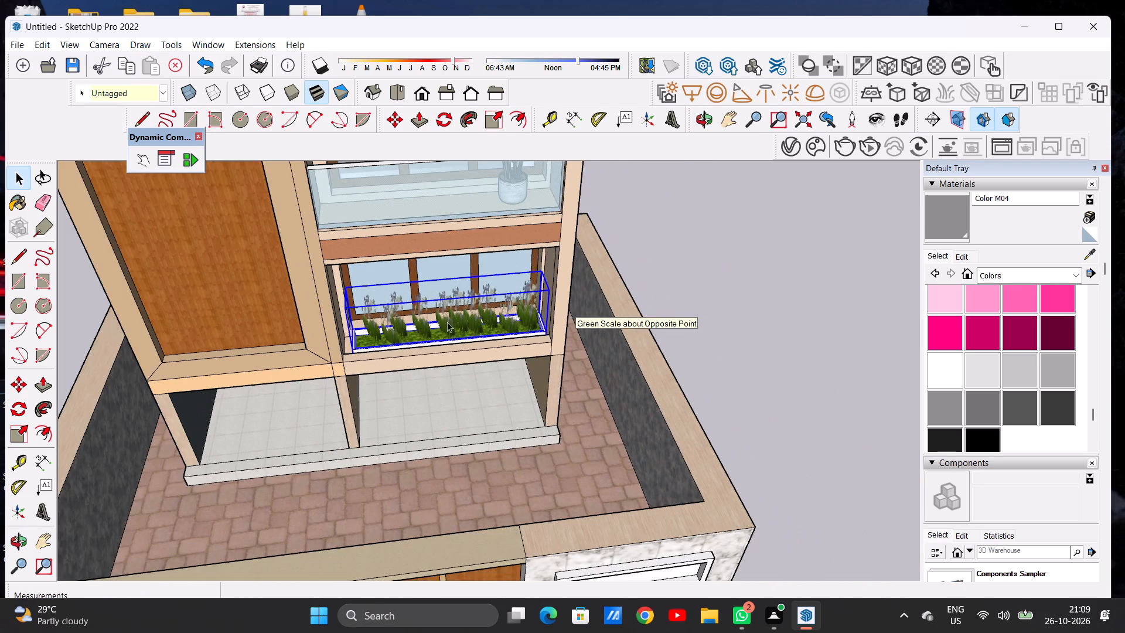
scroll(431, 332, "up", 5)
scroll(383, 327, "up", 2)
middle_click_drag(381, 322, 299, 321)
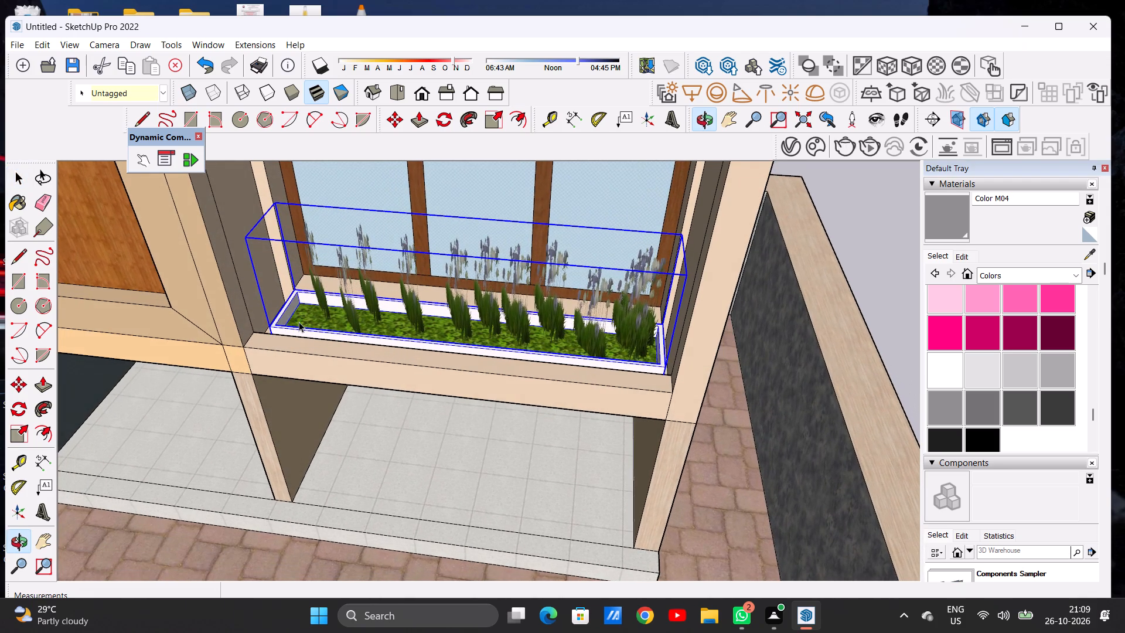
left_click(496, 125)
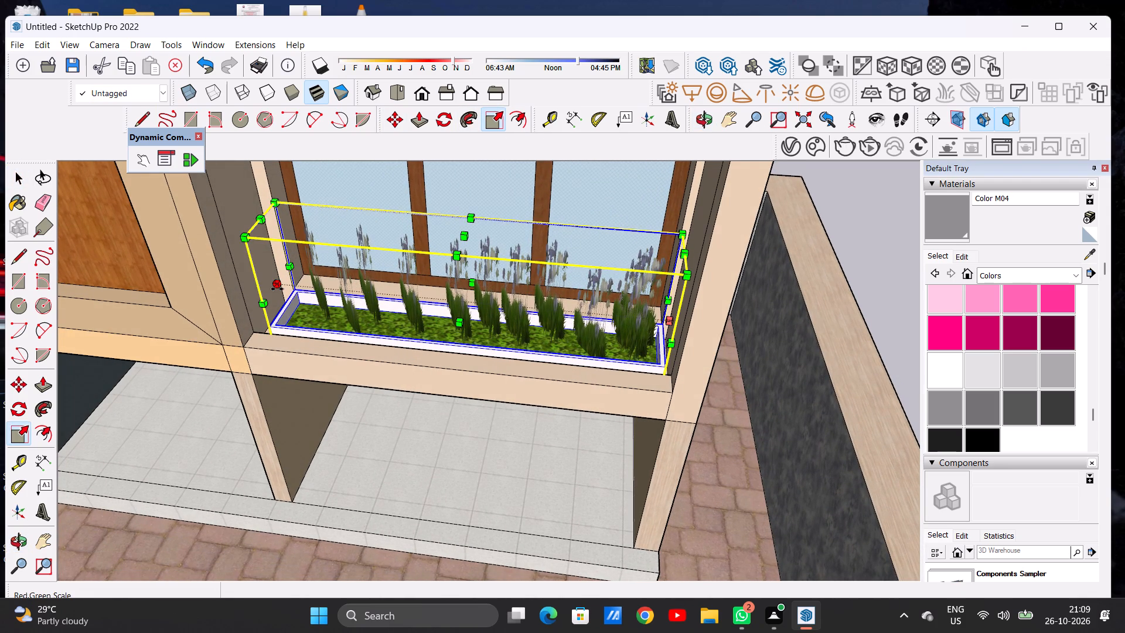
left_click(277, 289)
left_click(271, 287)
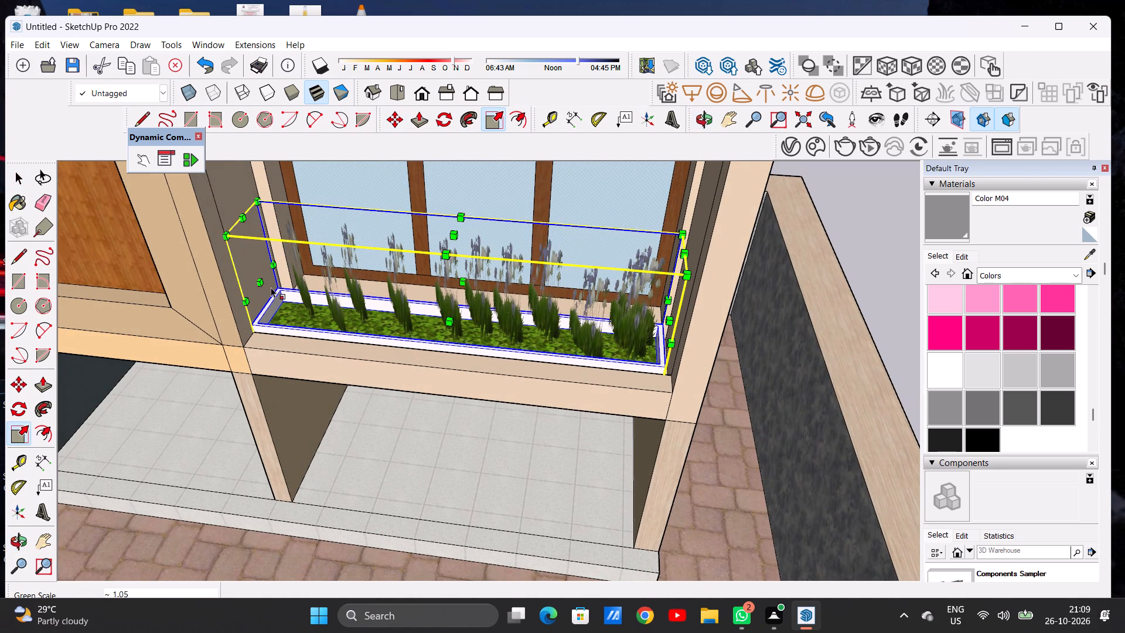
key("space")
scroll(376, 275, "down", 7)
left_click(745, 240)
Examine the fit of the planter in the first-floor window recess from above and from the front.
scroll(601, 307, "down", 5)
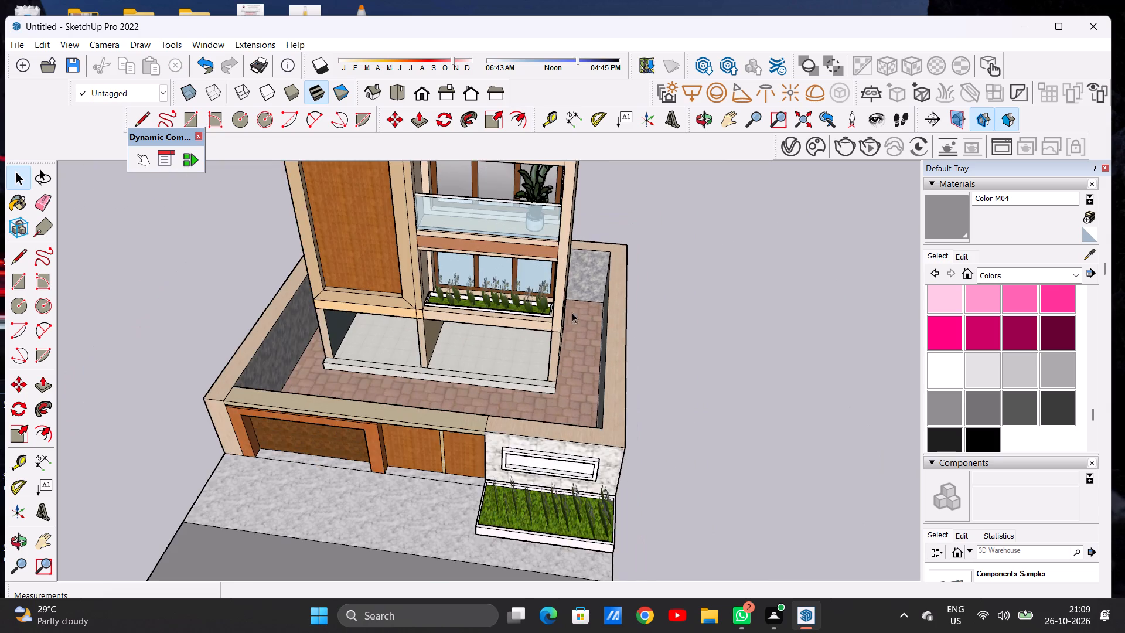
middle_click_drag(530, 302, 565, 246)
scroll(487, 291, "up", 7)
middle_click_drag(500, 314, 521, 246)
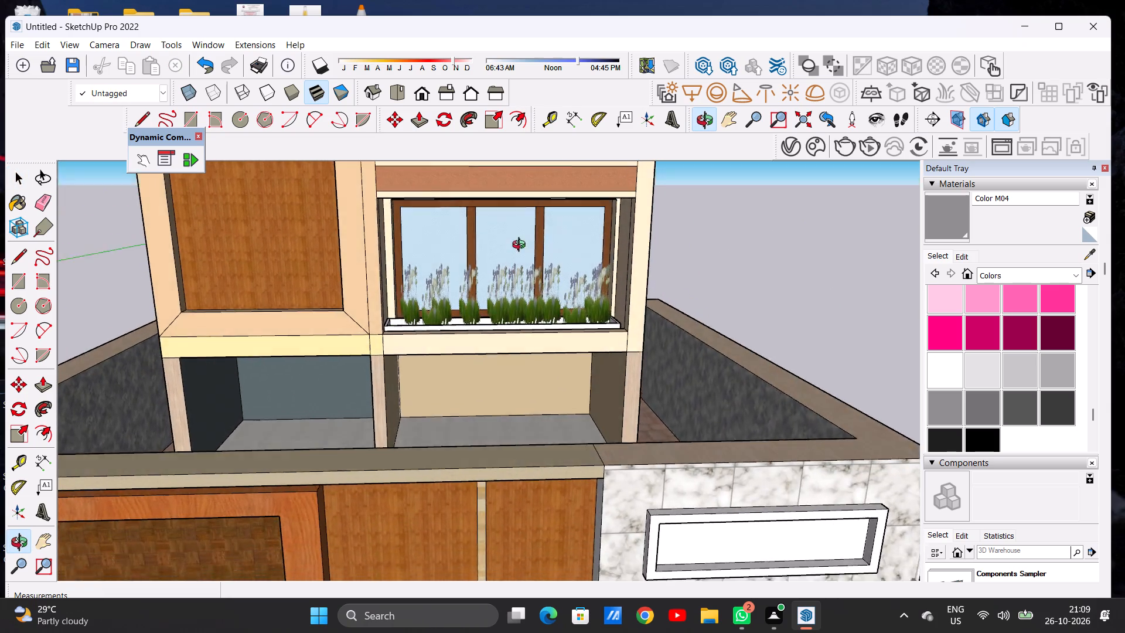
middle_click_drag(521, 246, 502, 237)
scroll(511, 268, "up", 6)
scroll(493, 319, "down", 4)
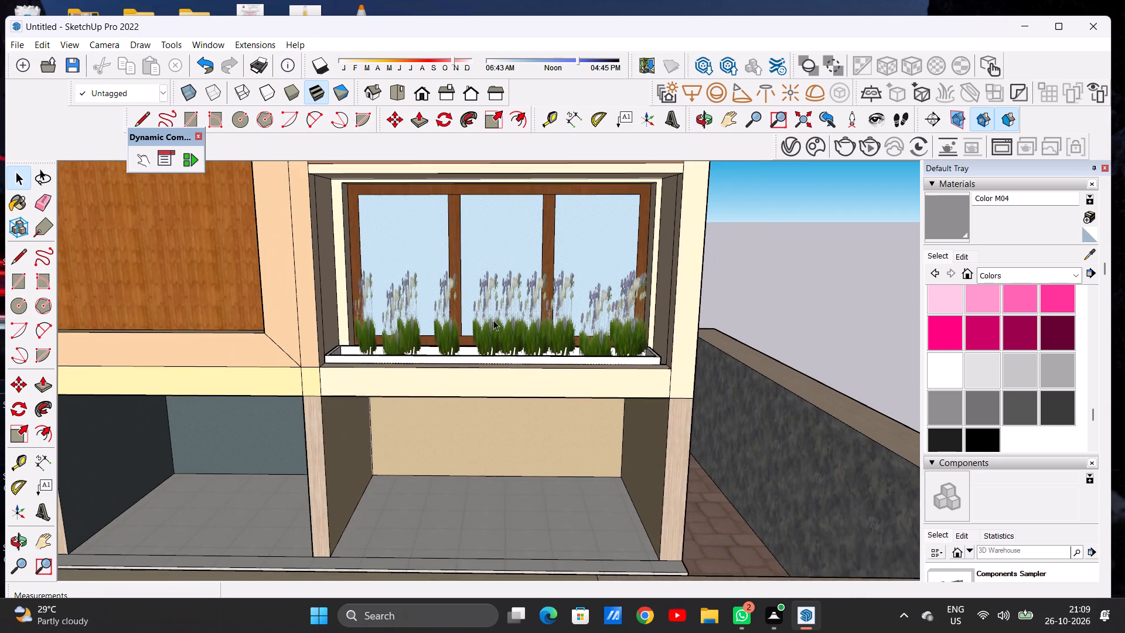
Scale the window-ledge planter's height down to about 0.80 in the first-floor window recess, and deselect it.
middle_click_drag(504, 305, 500, 427)
scroll(499, 328, "up", 4)
left_click(493, 352)
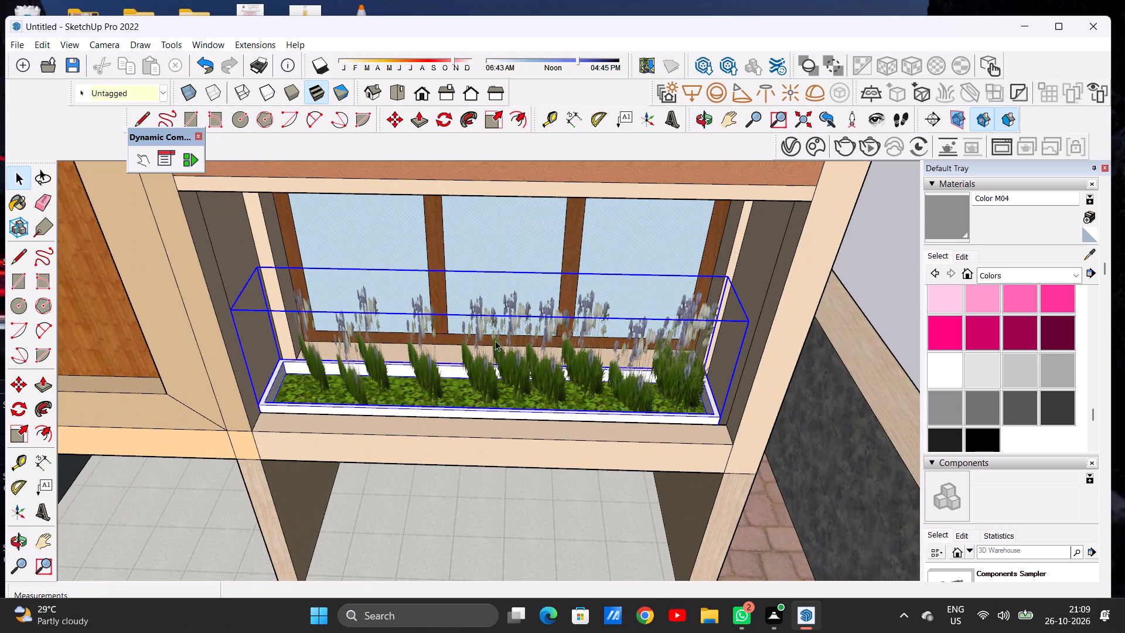
left_click(489, 127)
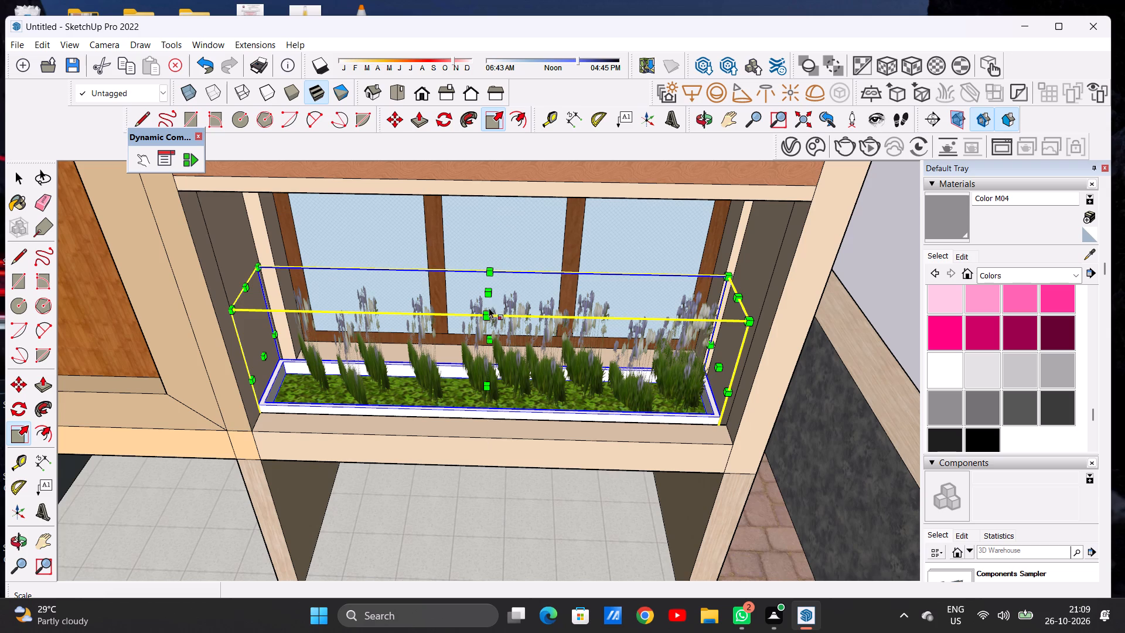
left_click(489, 296)
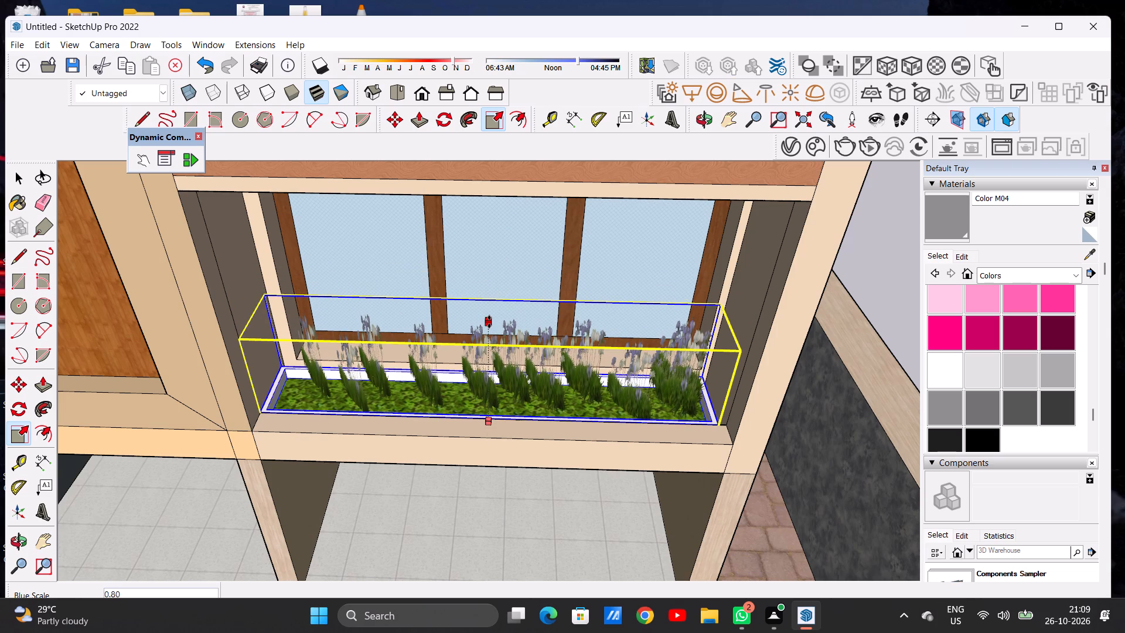
left_click(489, 322)
key("space")
scroll(501, 284, "down", 10)
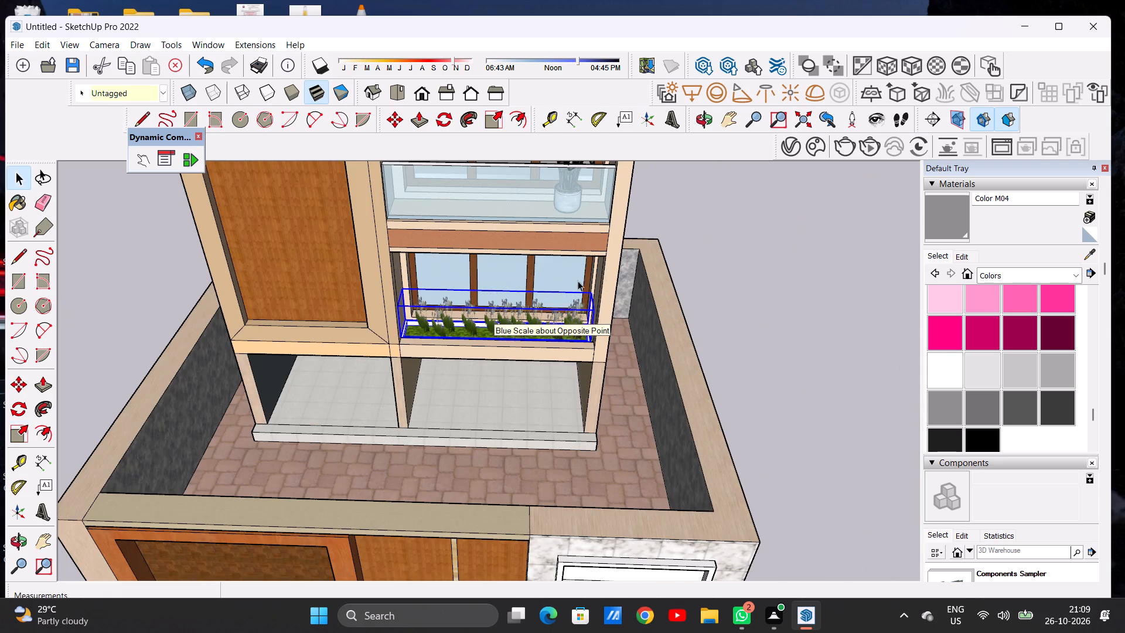
left_click(753, 267)
Examine the shortened window-ledge planter from the street front and obliquely from above.
scroll(584, 294, "down", 2)
middle_click_drag(560, 321, 566, 245)
scroll(503, 297, "down", 4)
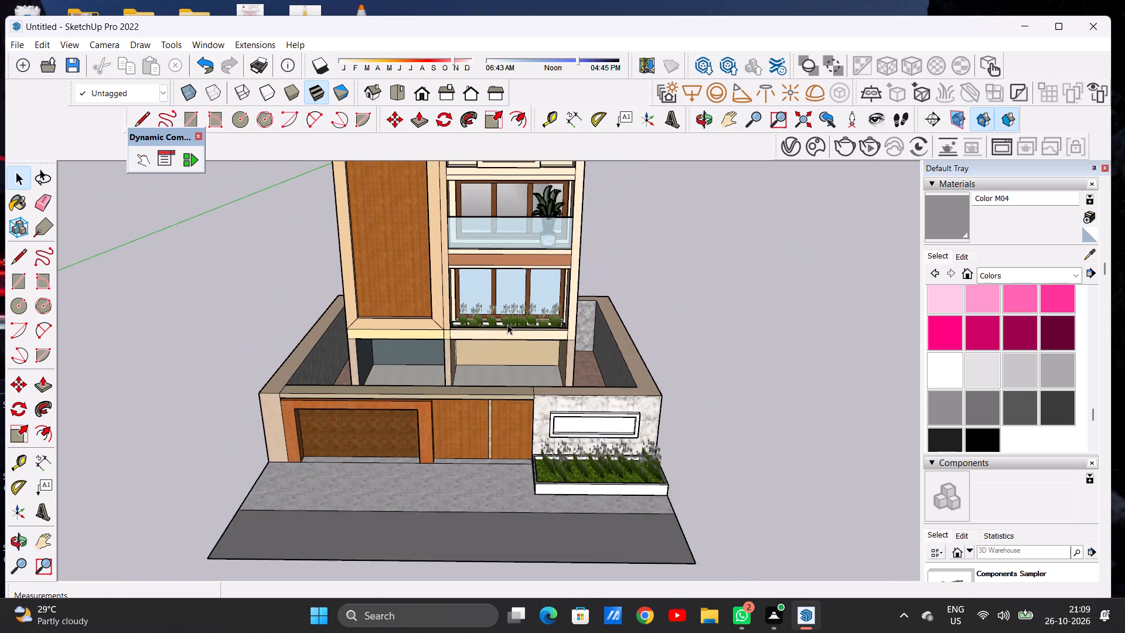
middle_click_drag(509, 325, 506, 286)
middle_click(506, 286)
scroll(517, 307, "up", 14)
middle_click_drag(523, 329, 383, 338)
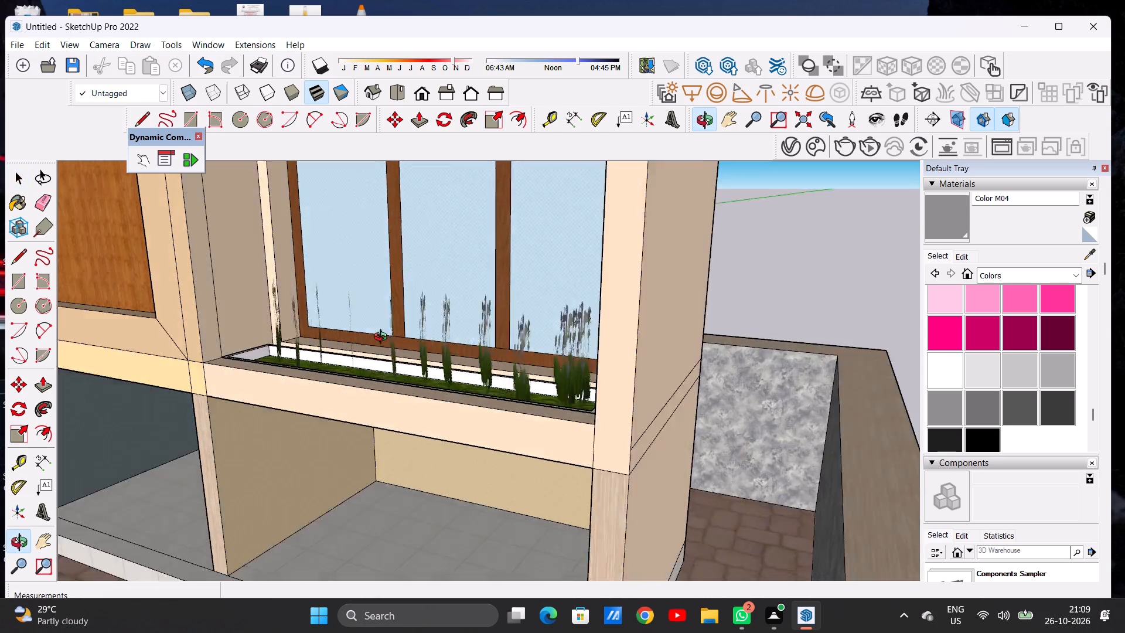
middle_click_drag(383, 338, 375, 392)
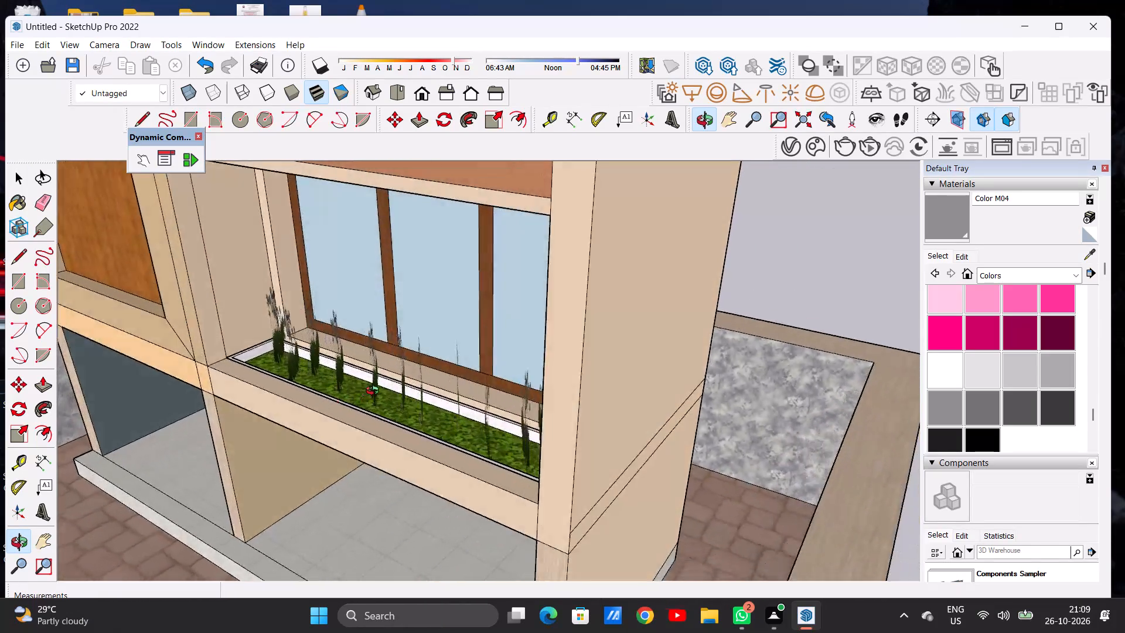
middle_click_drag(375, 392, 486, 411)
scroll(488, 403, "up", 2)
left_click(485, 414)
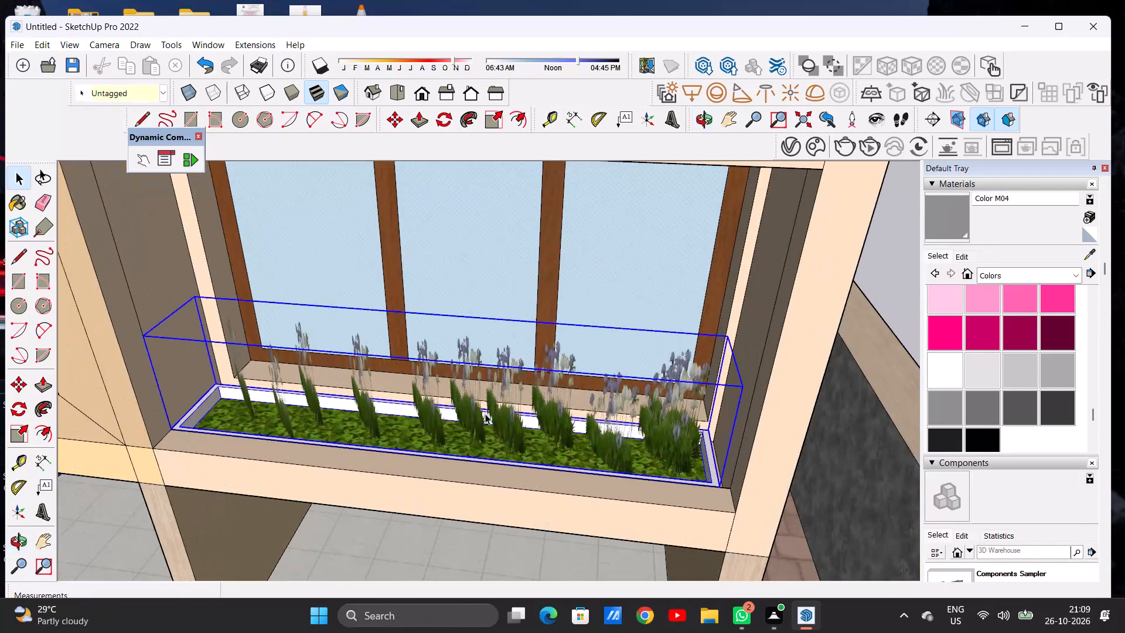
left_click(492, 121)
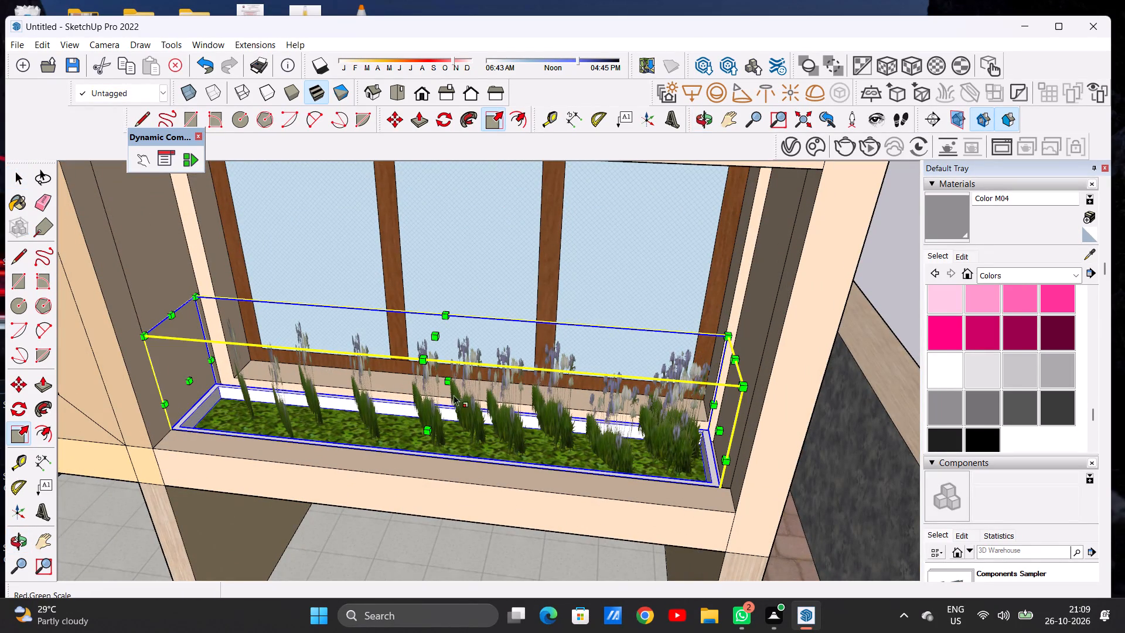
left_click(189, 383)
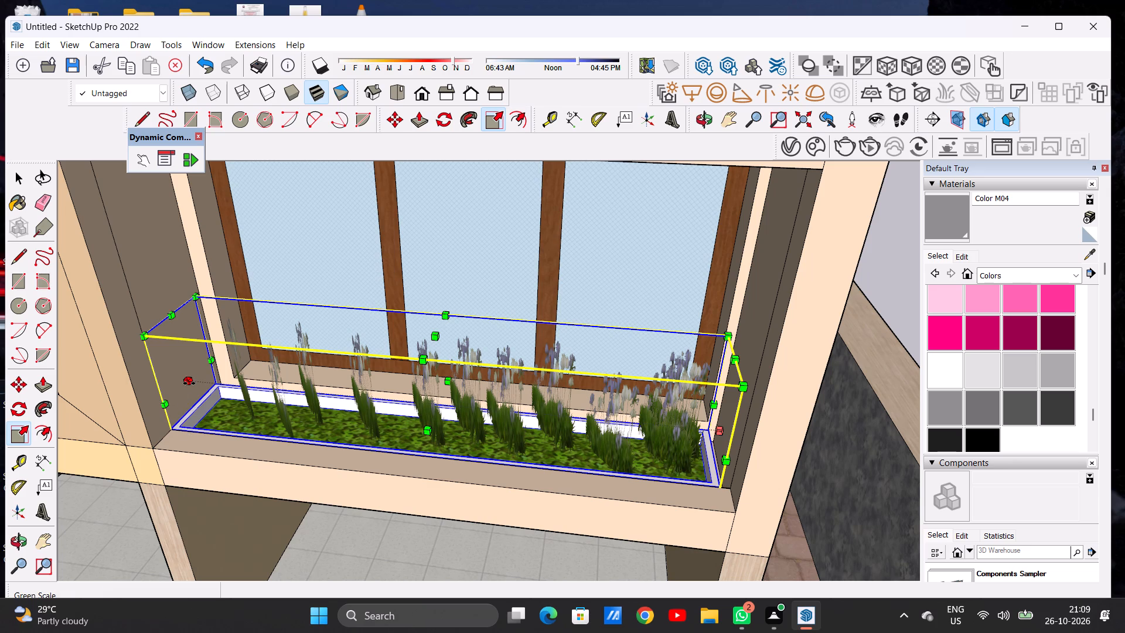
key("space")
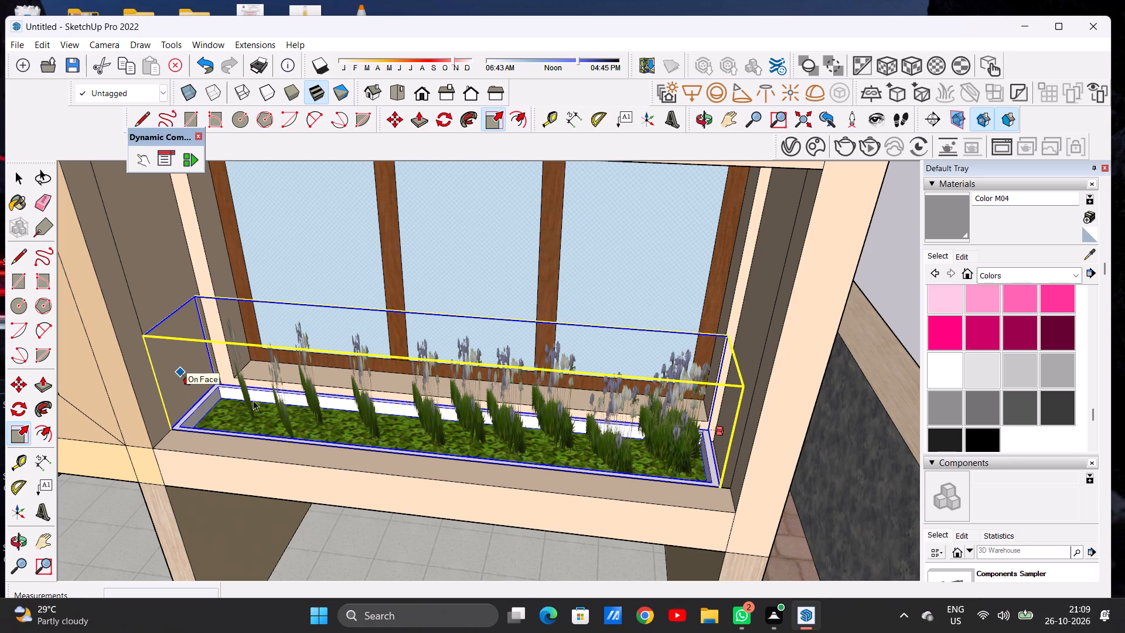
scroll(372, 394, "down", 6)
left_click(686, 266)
Examine the whole villa from the front, around its plain side wall, and from above.
scroll(517, 318, "down", 8)
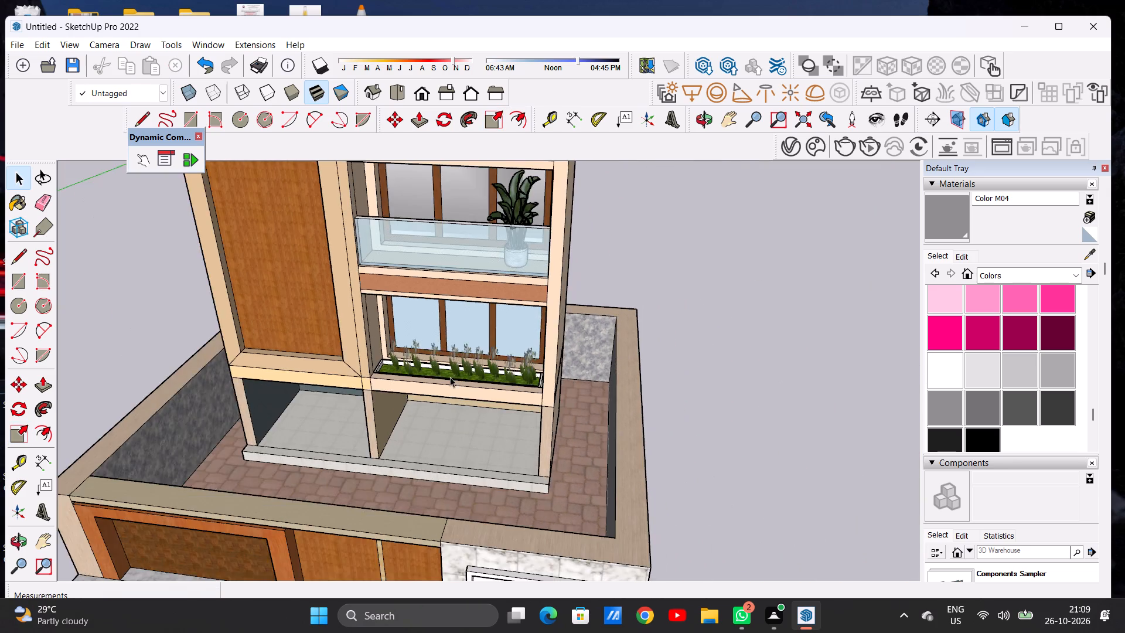
middle_click_drag(450, 377, 458, 321)
scroll(465, 365, "down", 12)
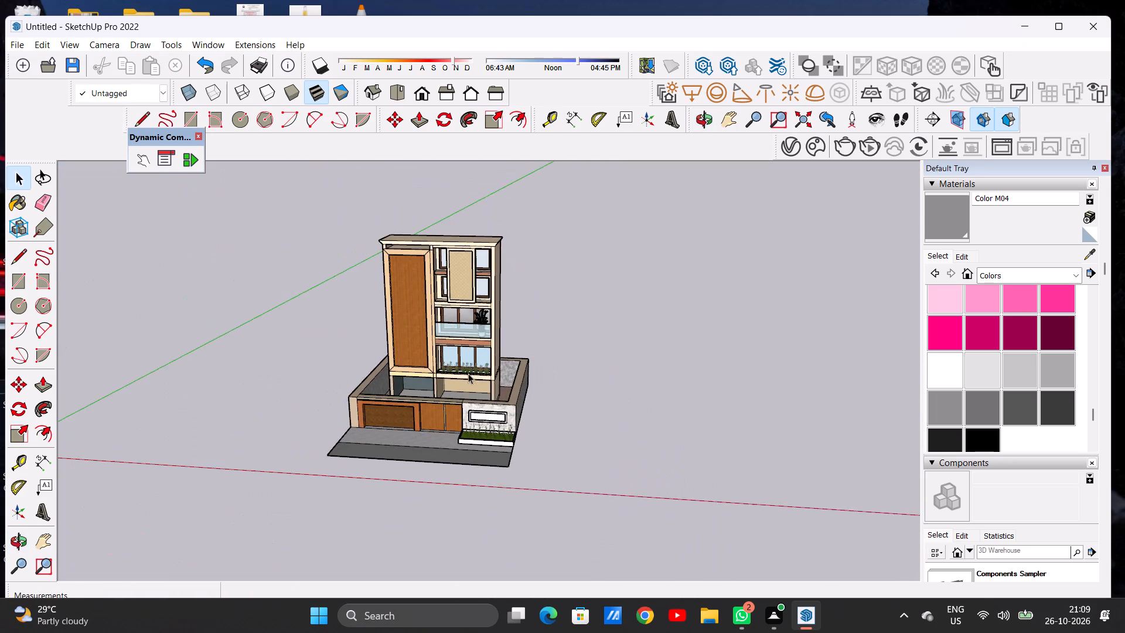
scroll(473, 320, "up", 8)
middle_click_drag(489, 315, 471, 285)
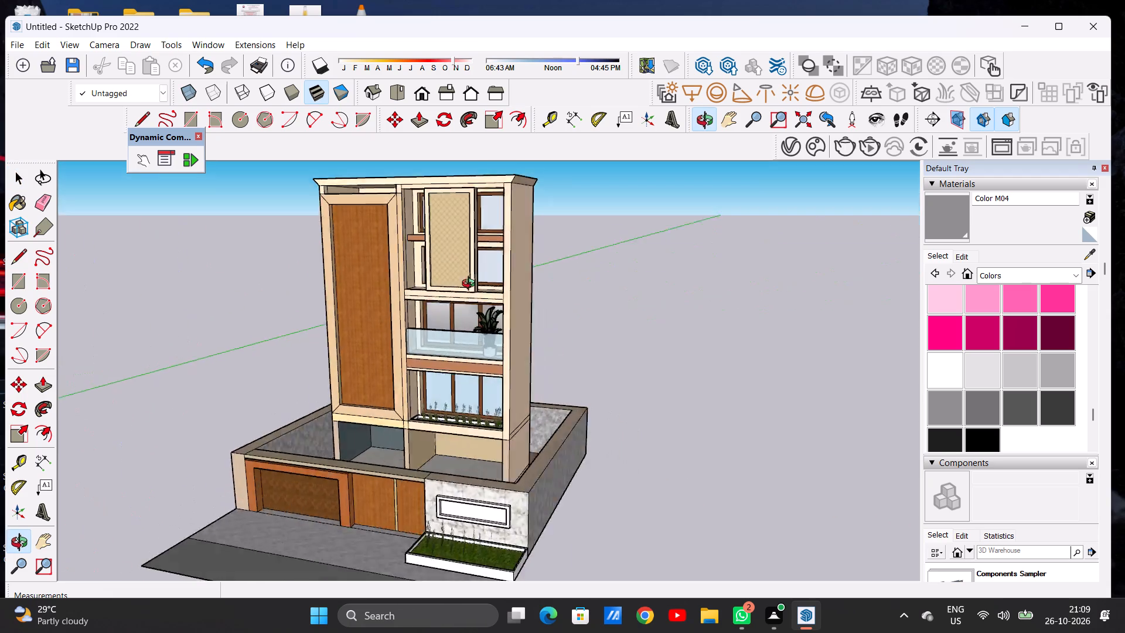
middle_click_drag(471, 285, 663, 275)
scroll(385, 321, "up", 6)
scroll(262, 341, "up", 1)
middle_click_drag(272, 343, 555, 324)
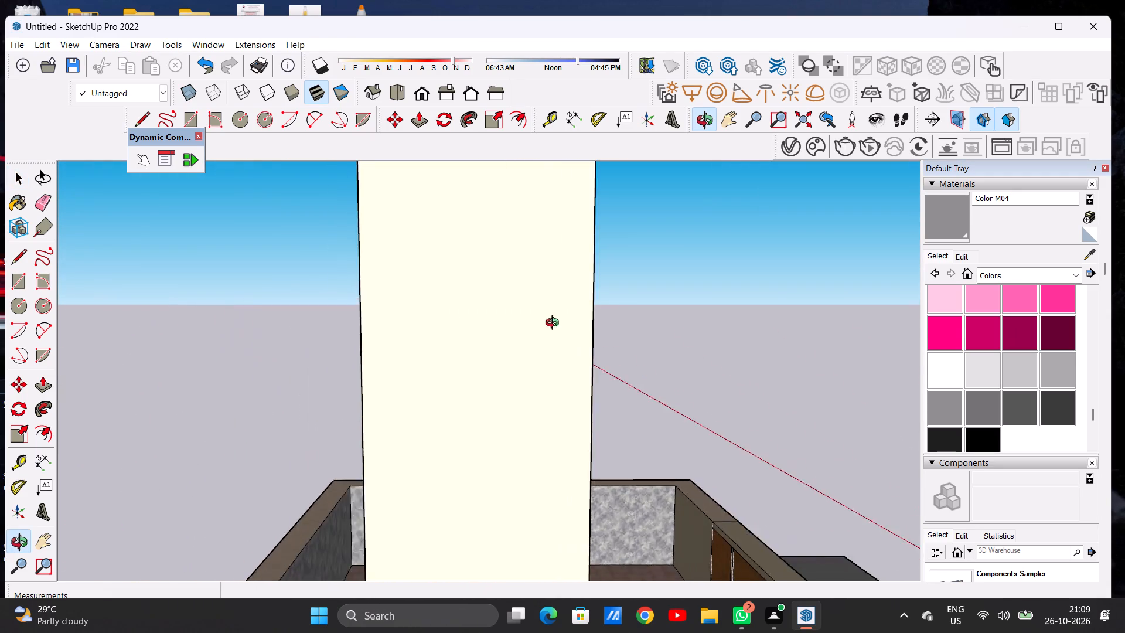
middle_click_drag(555, 324, 187, 328)
scroll(350, 320, "down", 12)
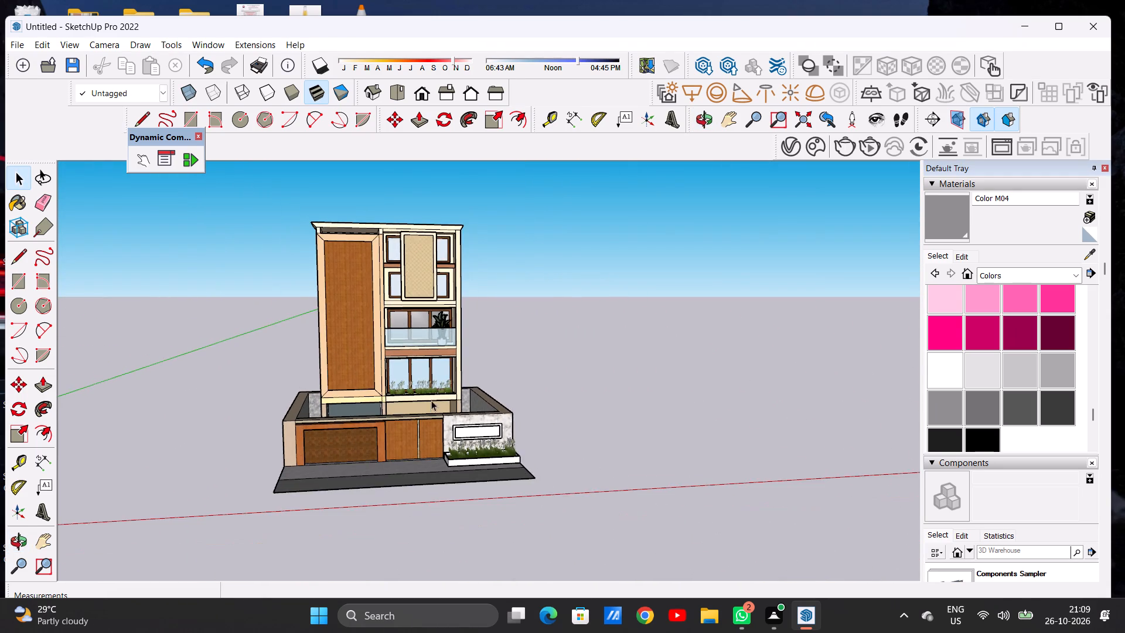
scroll(456, 426, "up", 8)
scroll(444, 414, "down", 7)
middle_click_drag(481, 426, 424, 575)
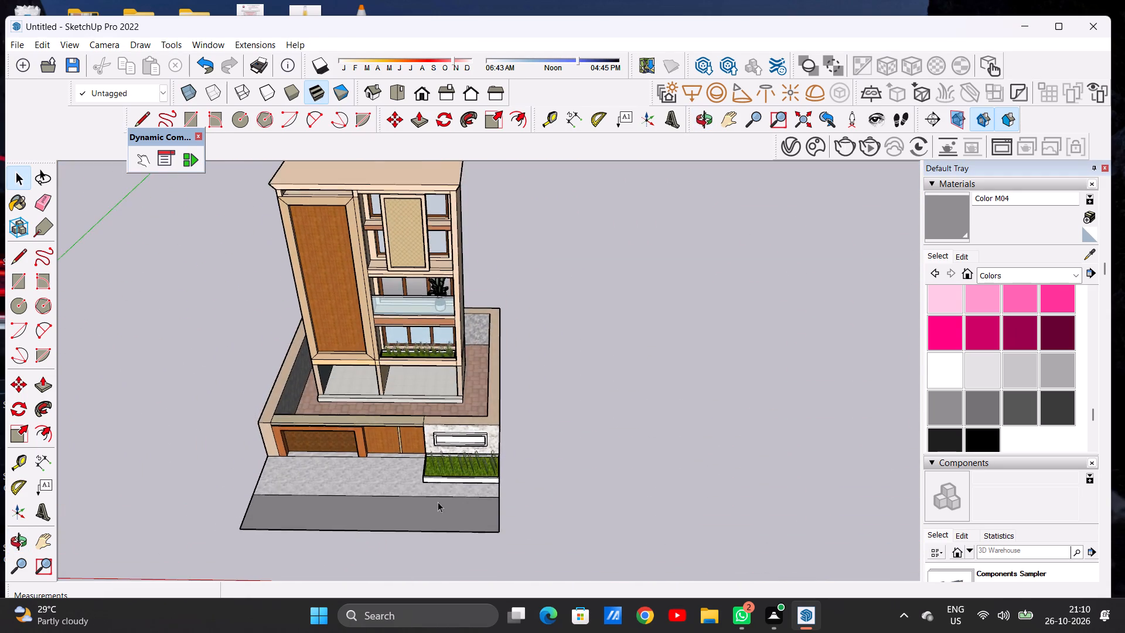
Examine the flower bed below the framed panel on the marble front boundary wall up close.
scroll(439, 495, "up", 12)
scroll(454, 461, "down", 1)
scroll(465, 442, "up", 5)
scroll(544, 430, "up", 1)
middle_click_drag(541, 430, 346, 427)
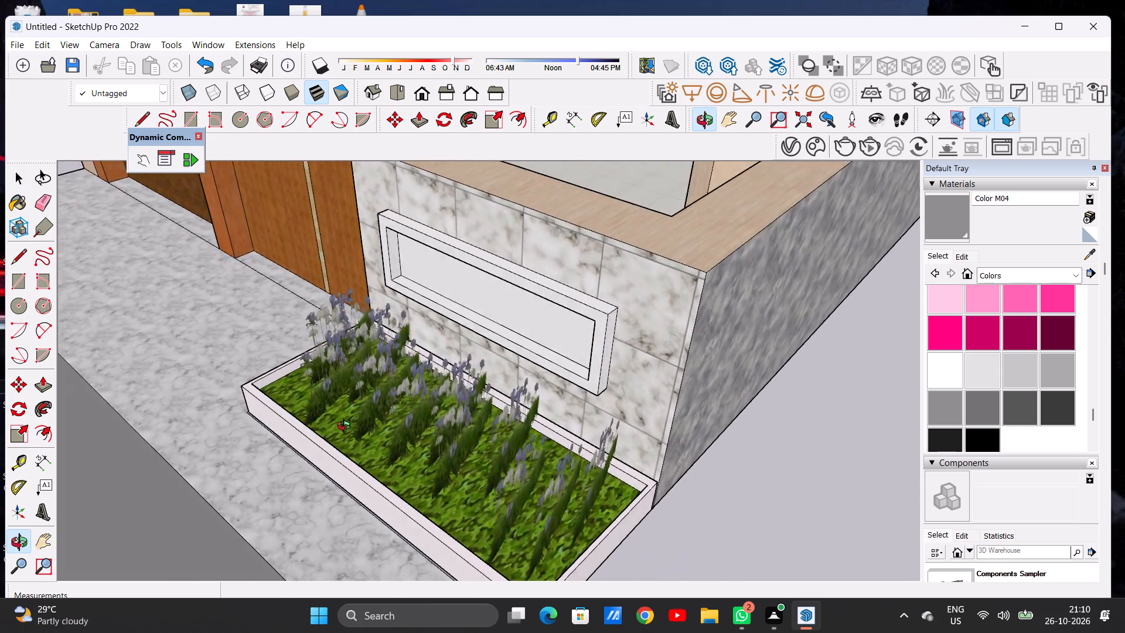
middle_click_drag(346, 427, 267, 414)
scroll(417, 377, "up", 15)
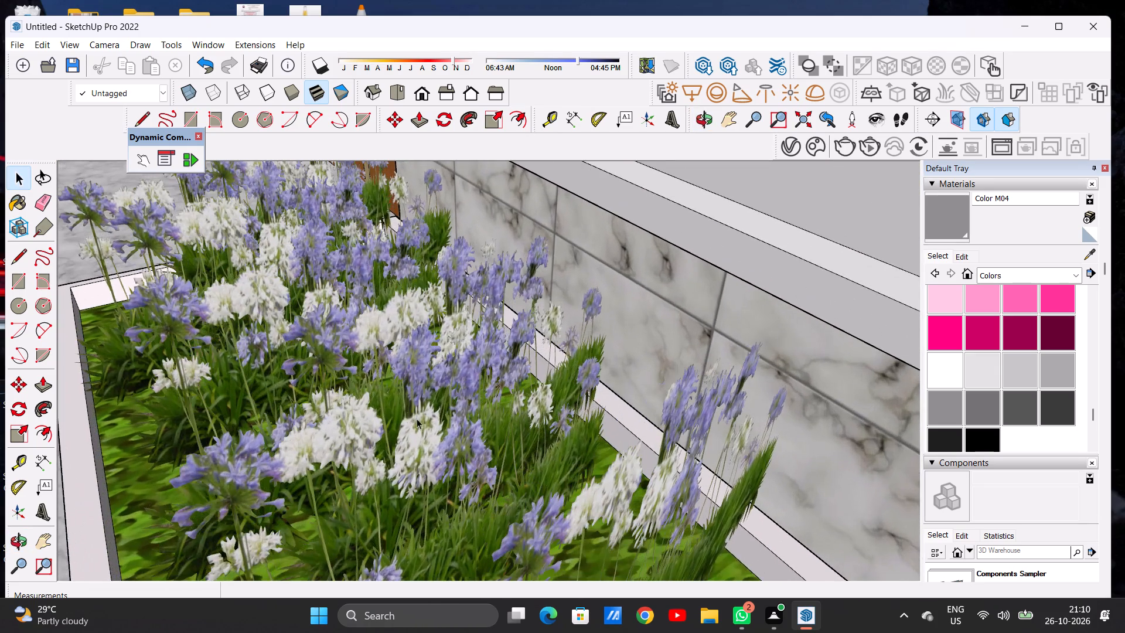
scroll(420, 428, "up", 12)
scroll(449, 426, "down", 20)
scroll(449, 426, "down", 1)
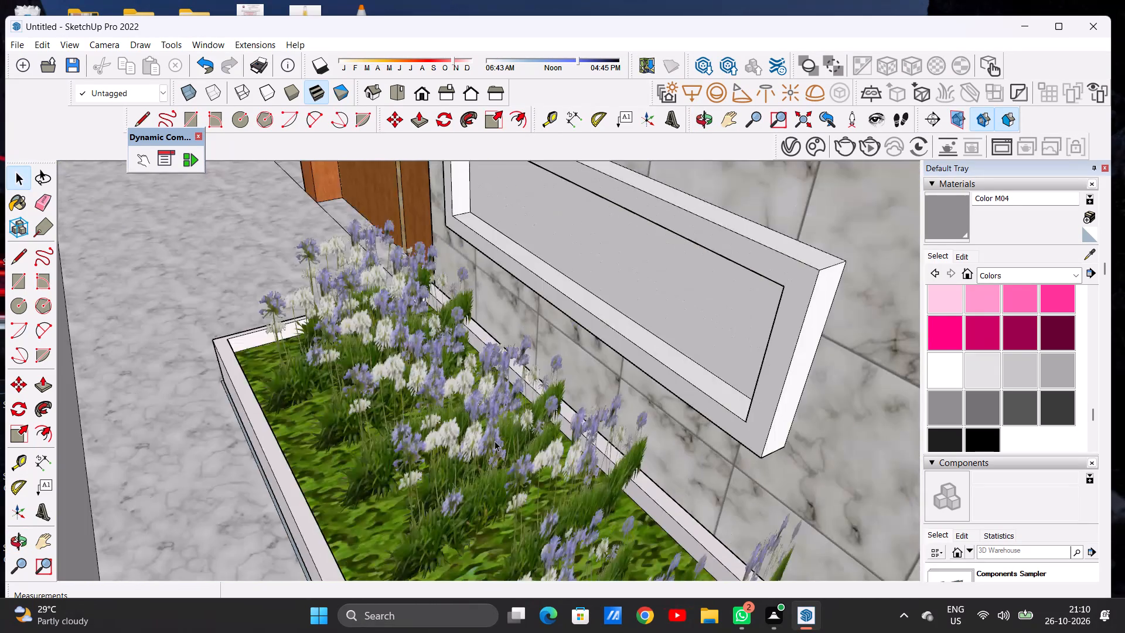
scroll(495, 441, "down", 20)
scroll(495, 441, "down", 1)
Review the full front elevation together with the gates, driveway and road strip.
middle_click_drag(448, 448, 668, 425)
scroll(530, 427, "down", 7)
scroll(530, 362, "up", 8)
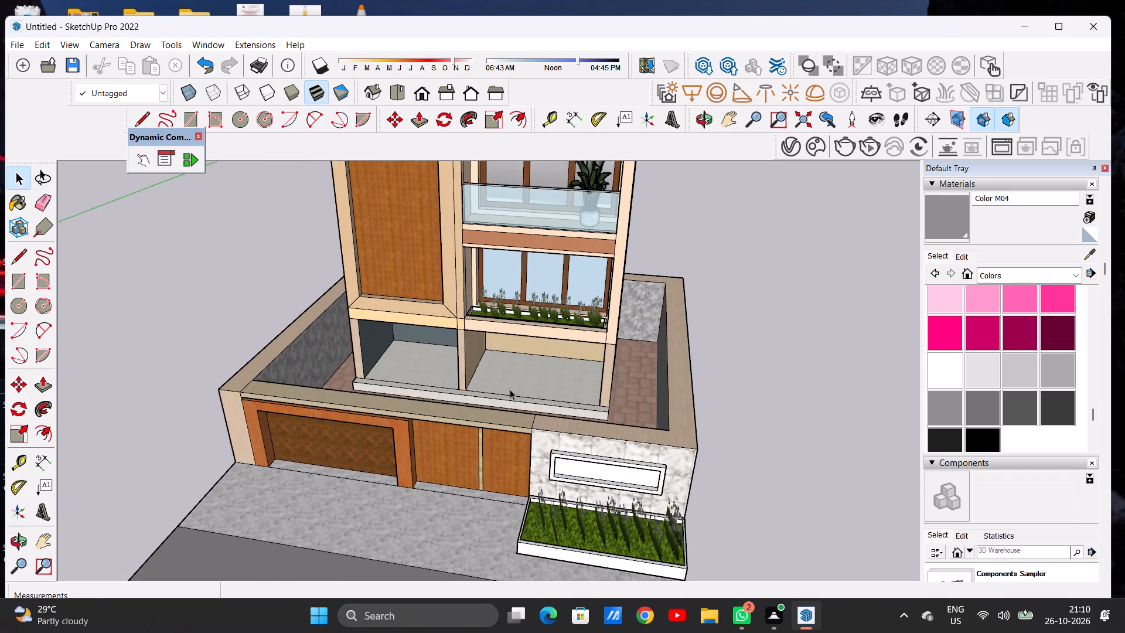
middle_click_drag(512, 387, 540, 320)
scroll(520, 381, "down", 5)
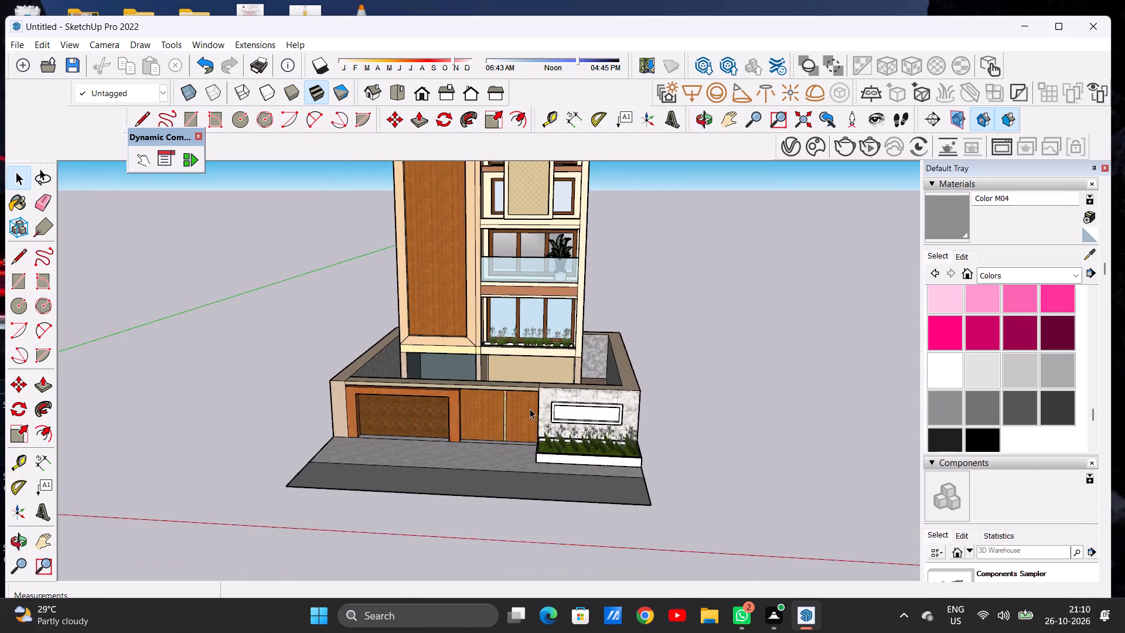
scroll(530, 411, "down", 4)
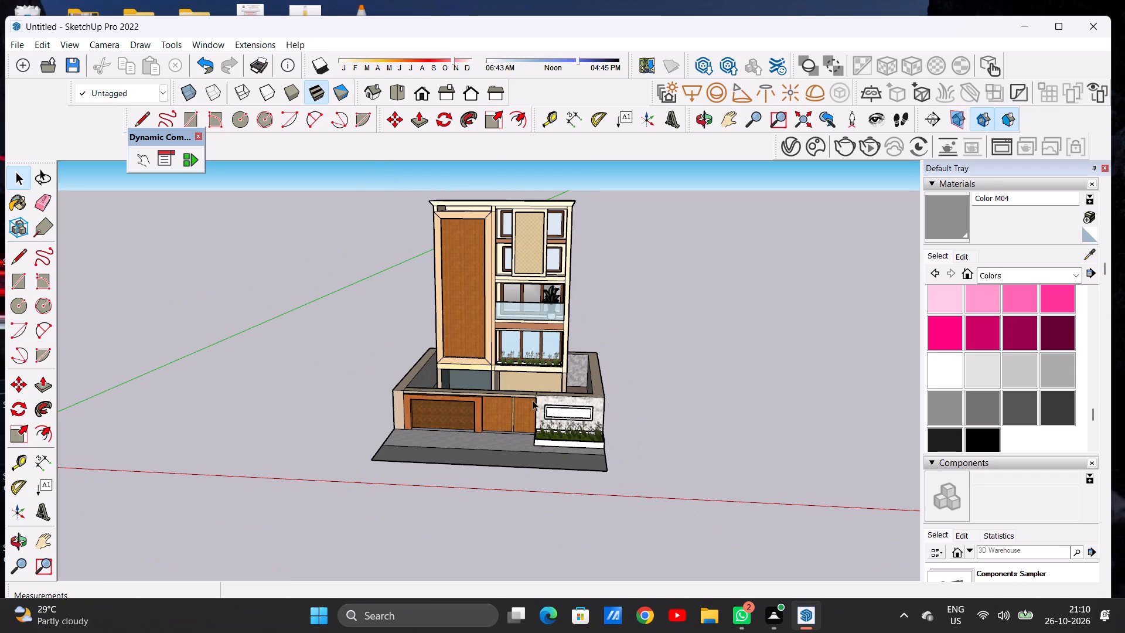
scroll(433, 370, "down", 7)
scroll(469, 379, "up", 5)
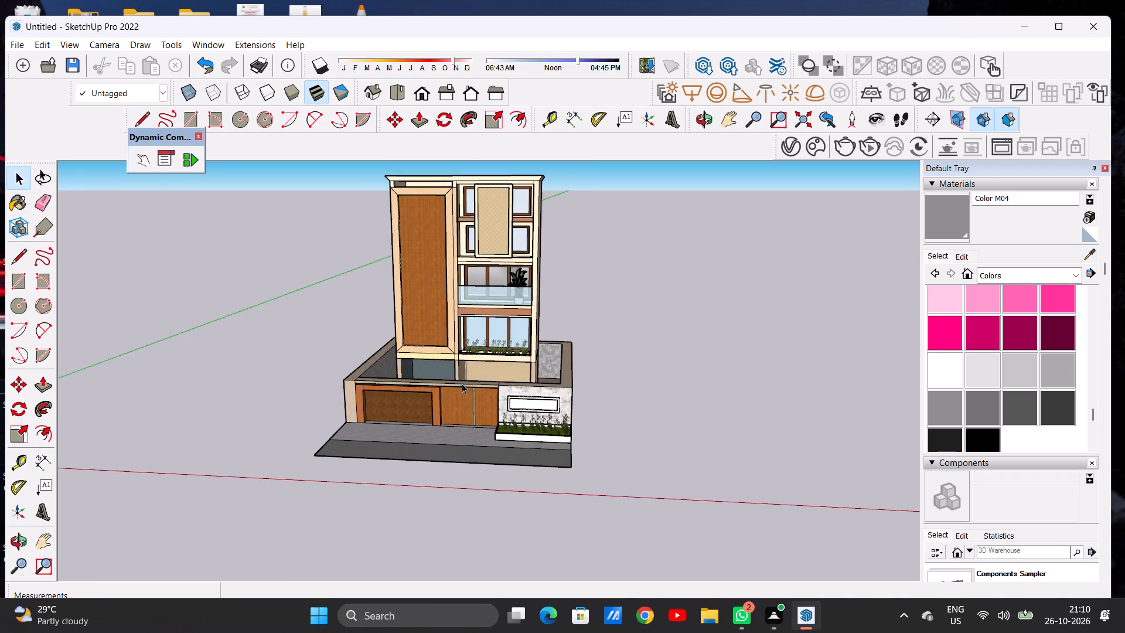
Examine the open ground-floor bays behind the gates, up close and in relation to the whole facade.
scroll(462, 383, "up", 19)
middle_click_drag(431, 364, 439, 382)
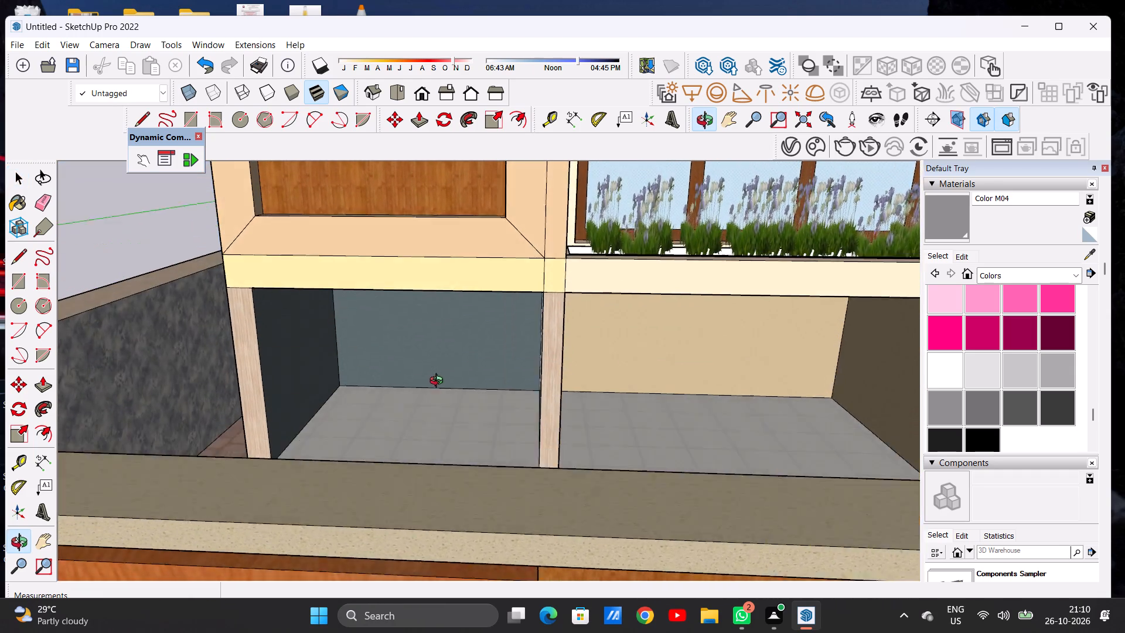
middle_click_drag(439, 382, 432, 395)
scroll(418, 386, "up", 4)
middle_click_drag(417, 386, 428, 290)
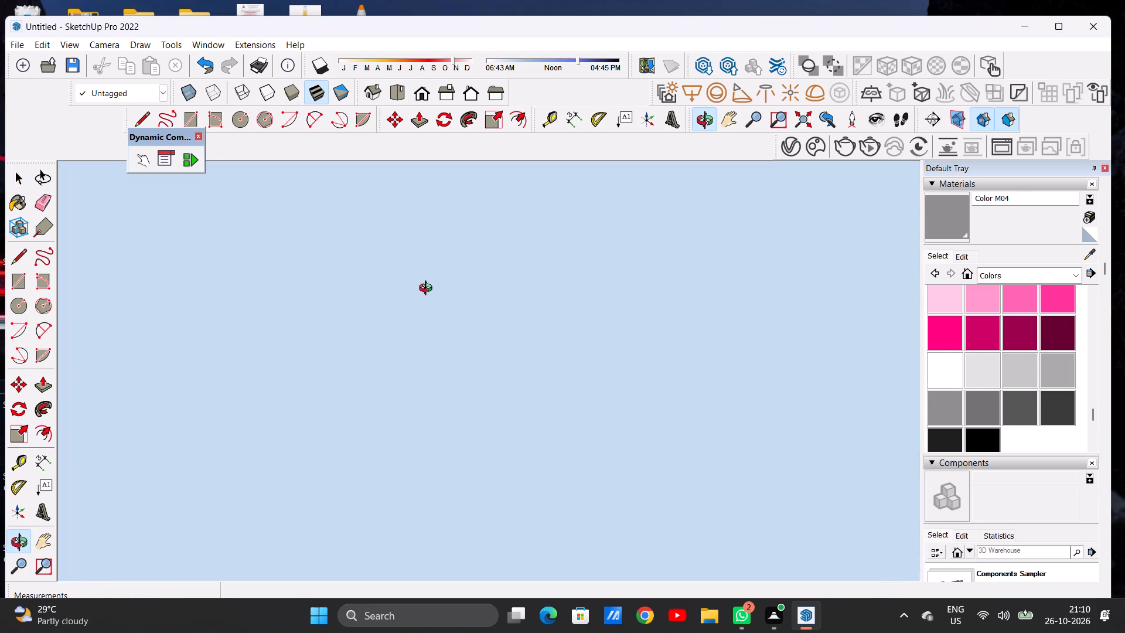
middle_click_drag(428, 290, 433, 379)
scroll(433, 380, "down", 9)
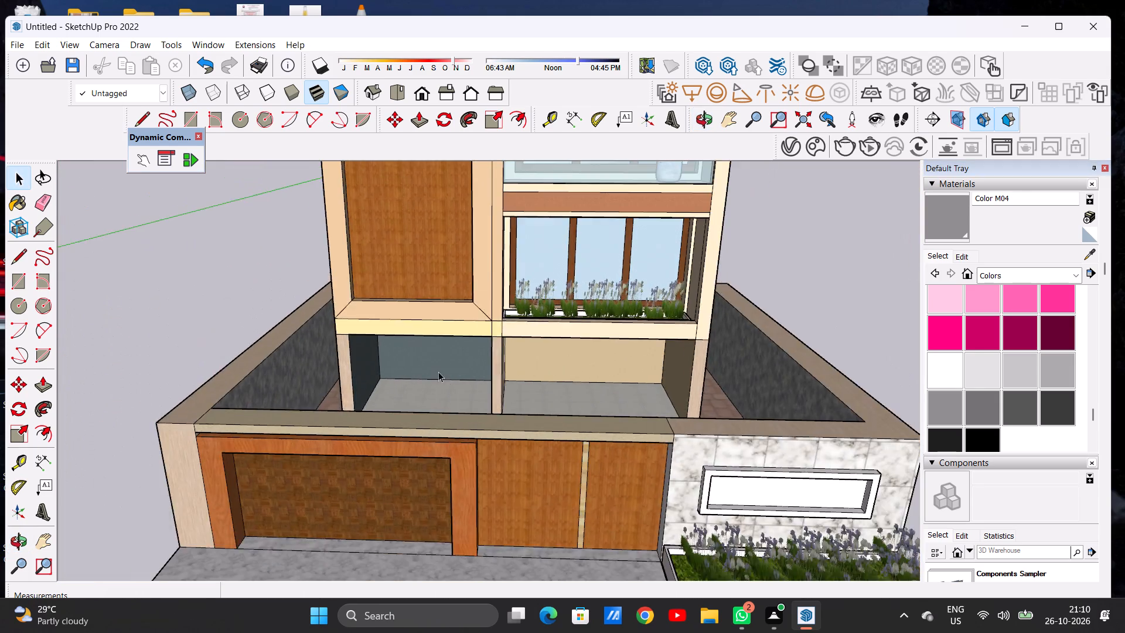
scroll(438, 372, "down", 12)
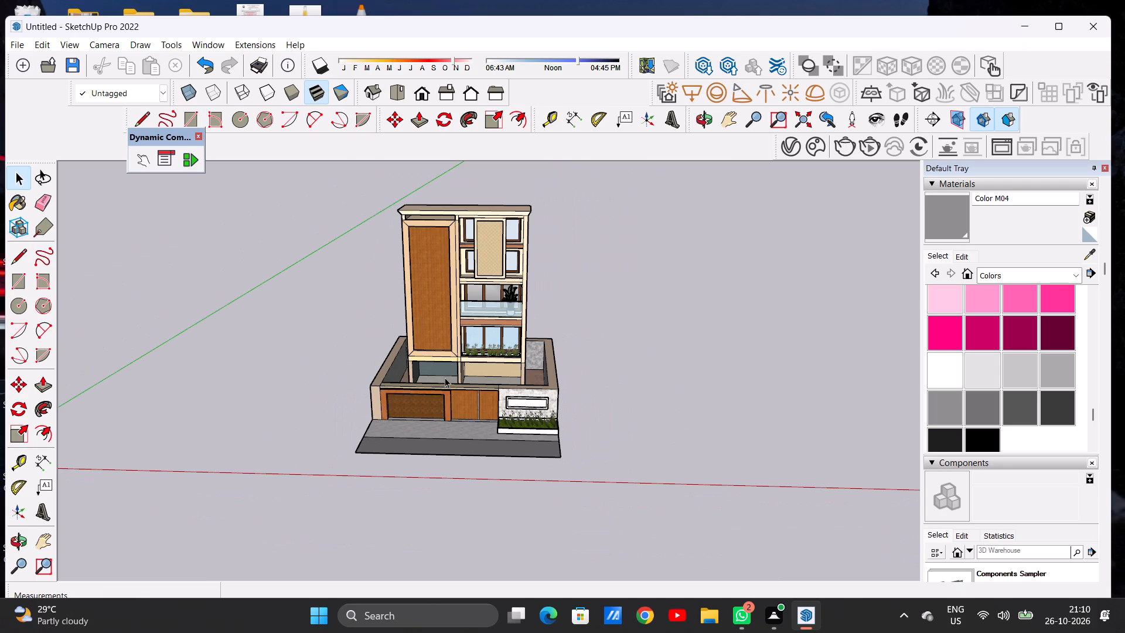
scroll(445, 377, "down", 2)
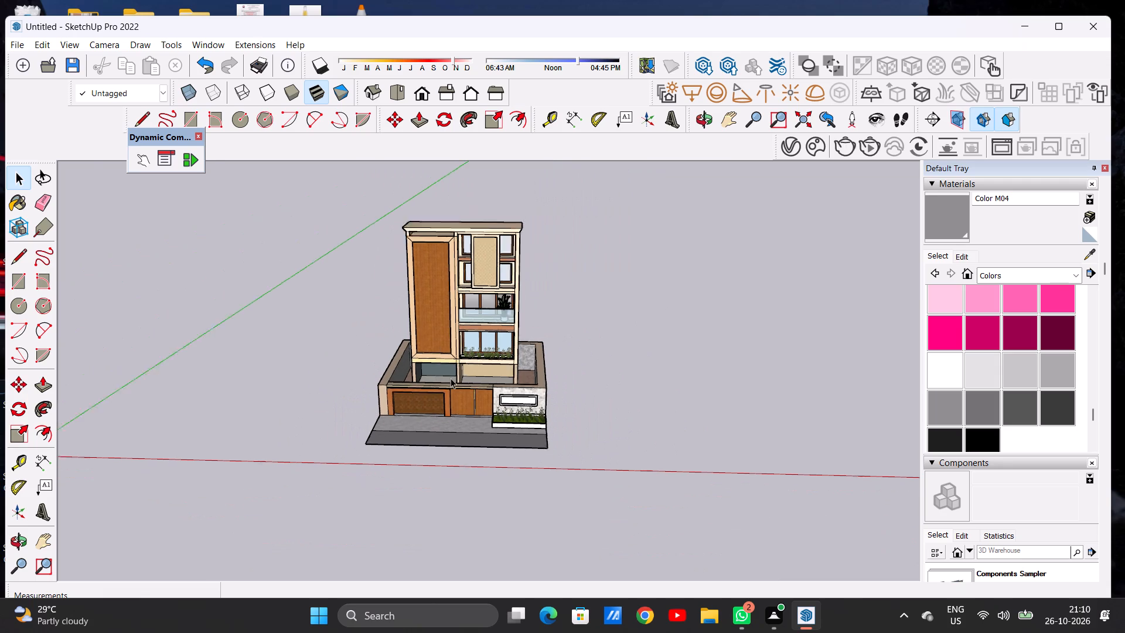
scroll(451, 378, "down", 3)
scroll(463, 420, "up", 14)
scroll(590, 401, "down", 7)
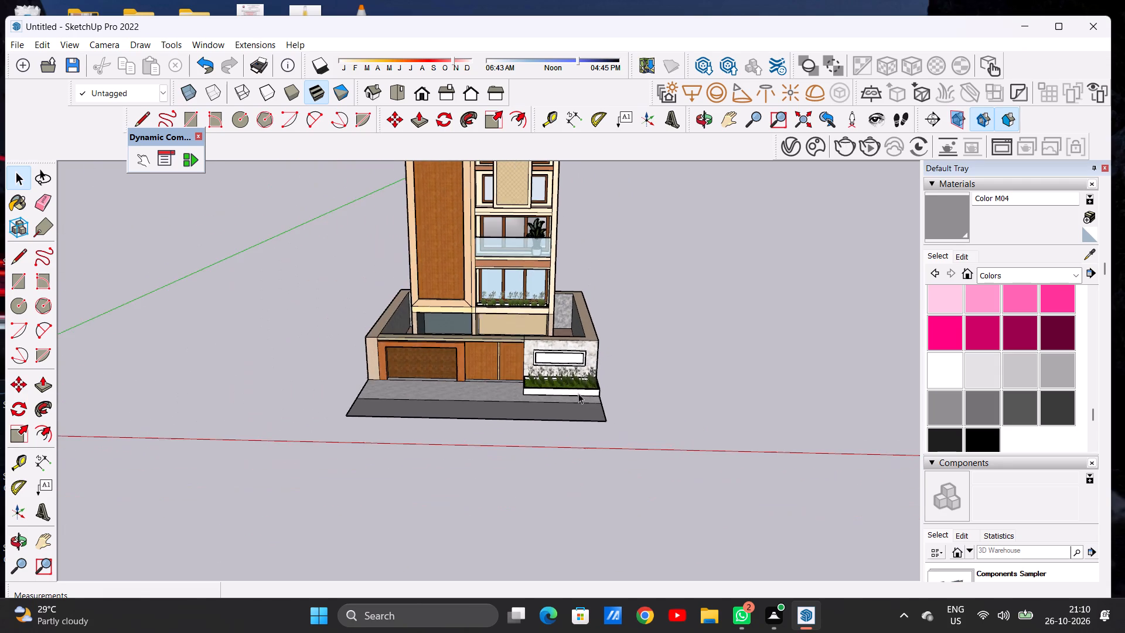
Examine the first-floor window-ledge planter and the glass balcony with its potted plant above it.
scroll(518, 300, "up", 14)
middle_click_drag(521, 304, 498, 397)
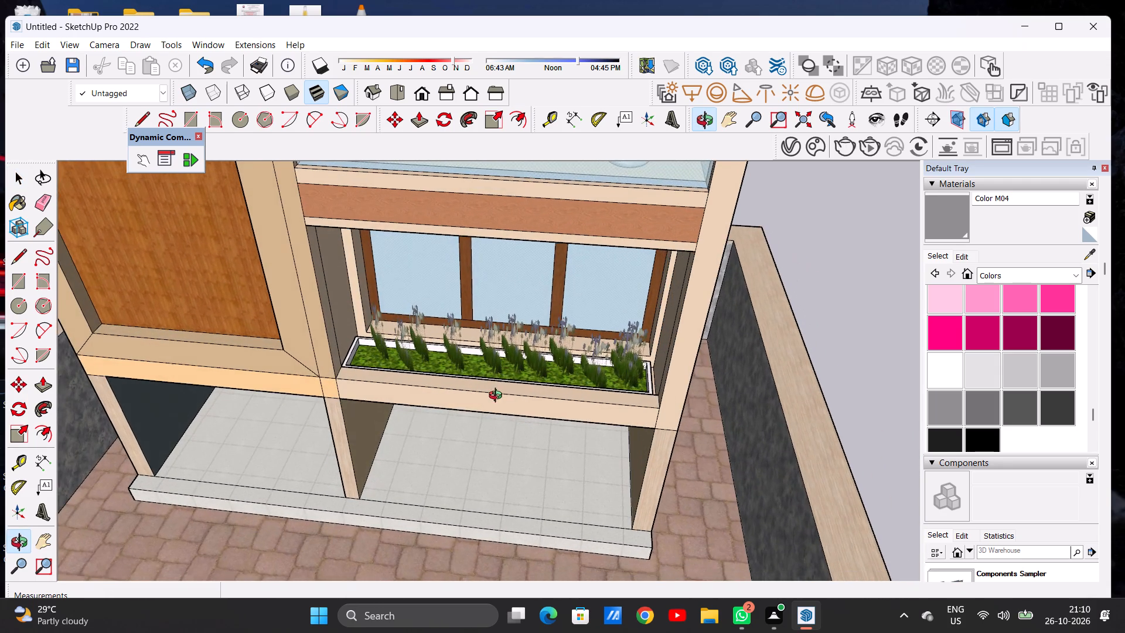
middle_click_drag(498, 397, 501, 397)
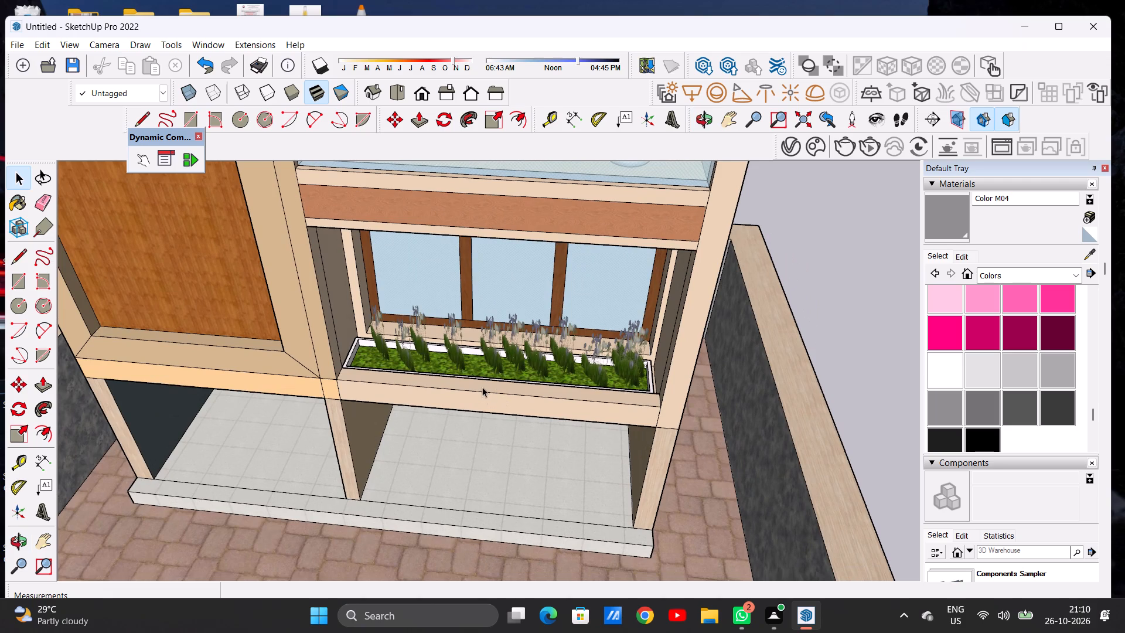
scroll(517, 366, "down", 18)
scroll(542, 345, "up", 4)
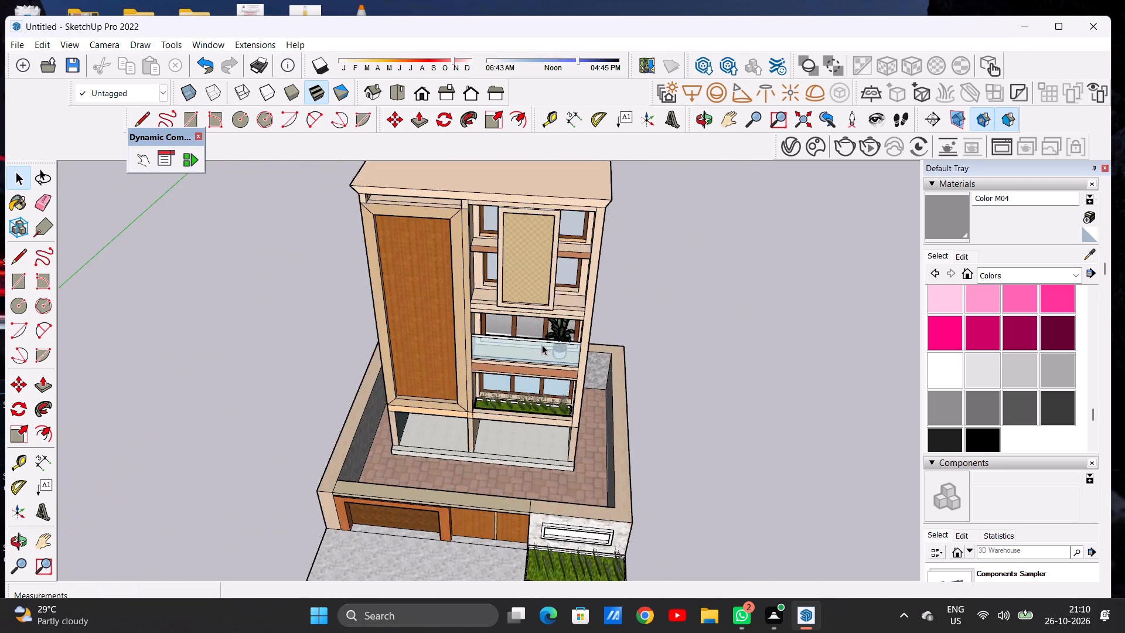
scroll(542, 345, "up", 12)
middle_click_drag(551, 366, 582, 260)
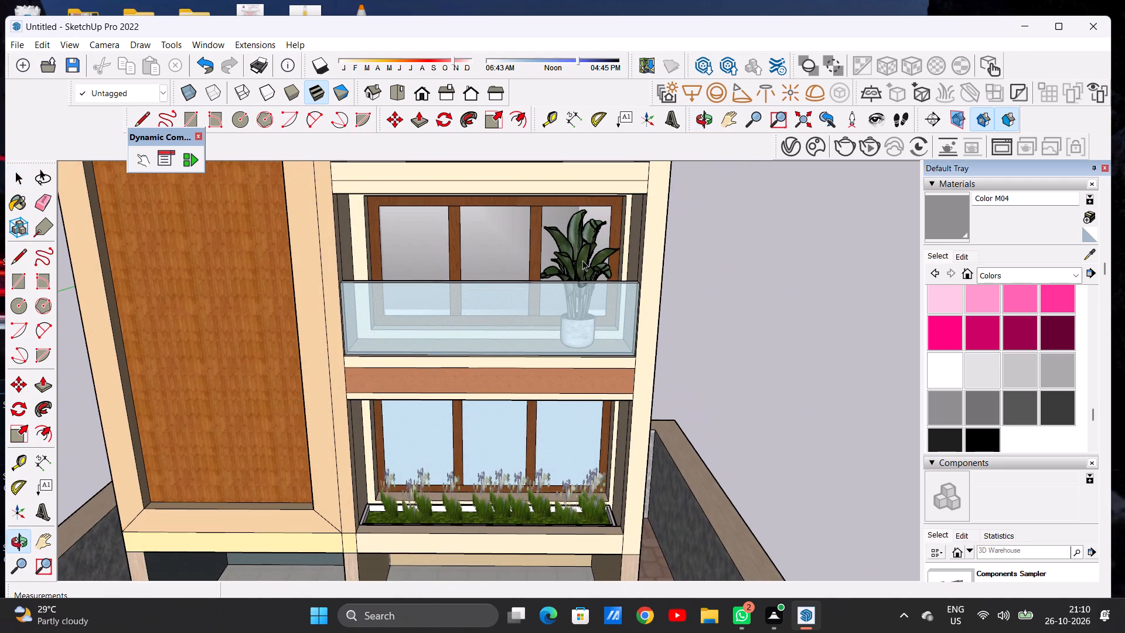
scroll(613, 318, "down", 8)
scroll(631, 324, "up", 1)
scroll(631, 324, "down", 6)
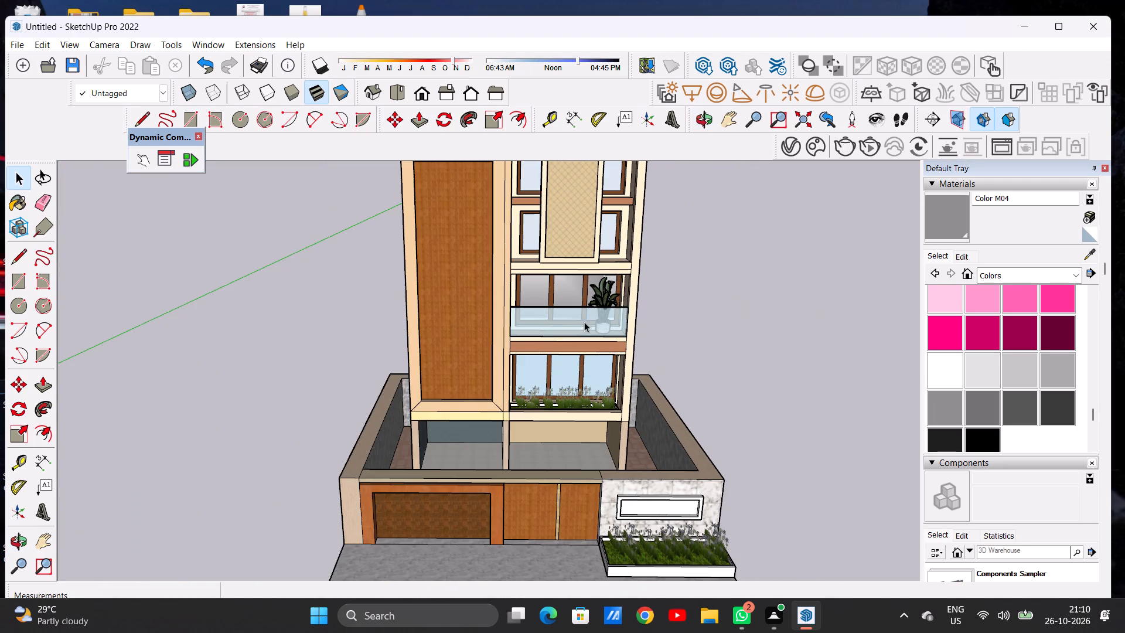
Paint the unpainted rear face of the projecting lattice panel, facing the upper windows, with the named colour 0012_Bisque.
scroll(584, 322, "down", 4)
scroll(594, 258, "up", 15)
middle_click_drag(561, 273, 533, 252)
scroll(538, 254, "up", 2)
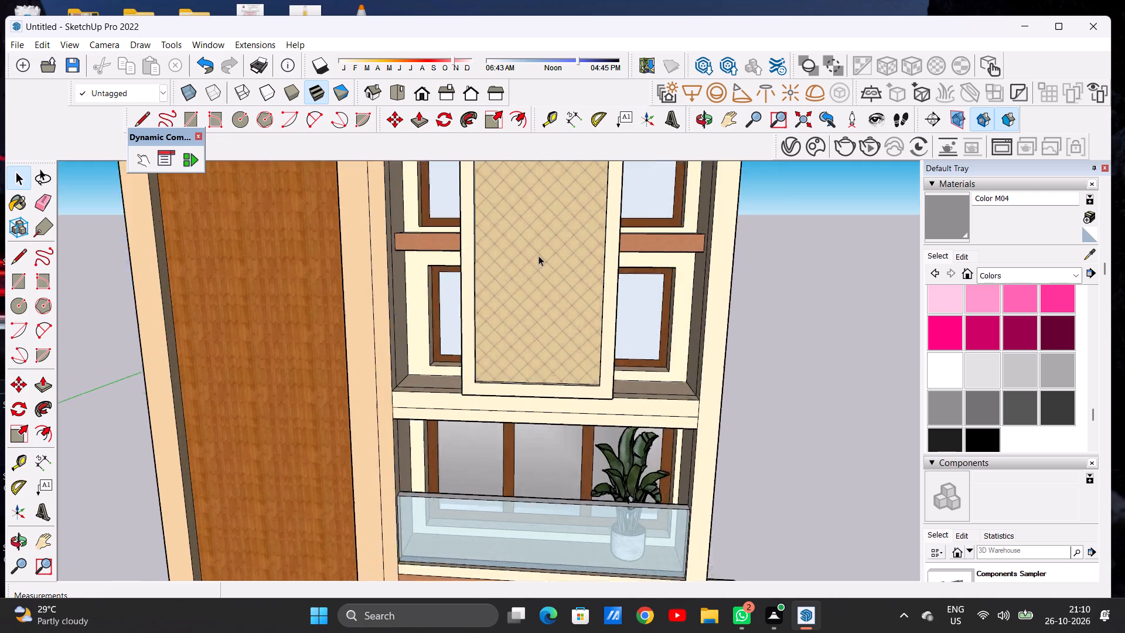
scroll(538, 256, "up", 9)
scroll(560, 312, "down", 13)
middle_click_drag(622, 292, 552, 292)
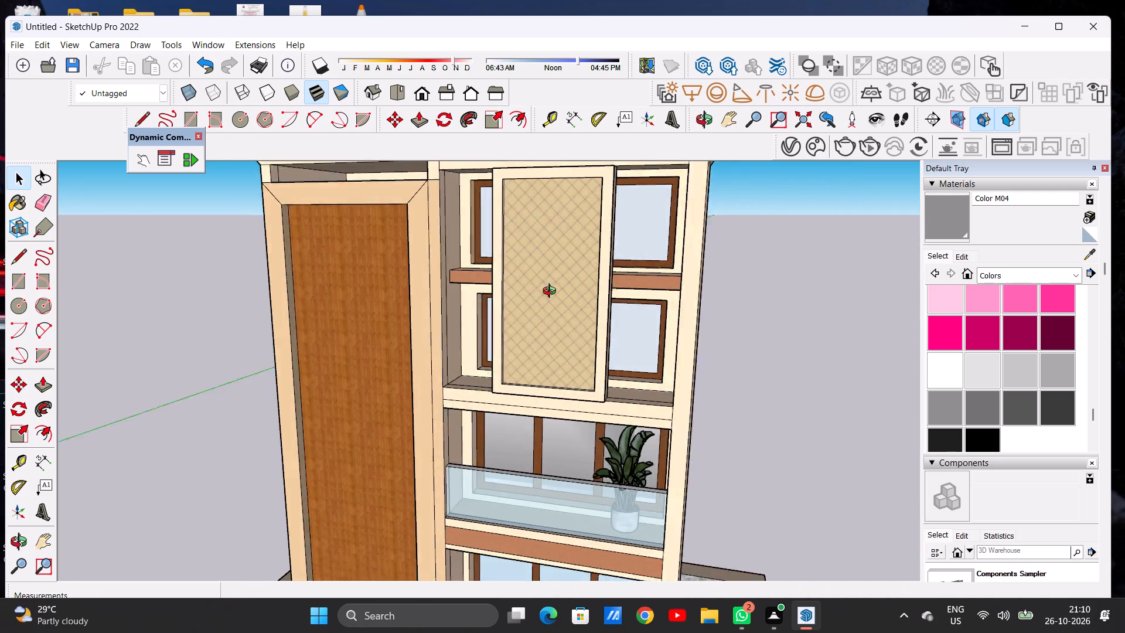
middle_click_drag(552, 292, 325, 338)
scroll(472, 256, "up", 7)
scroll(532, 246, "down", 1)
scroll(532, 246, "up", 4)
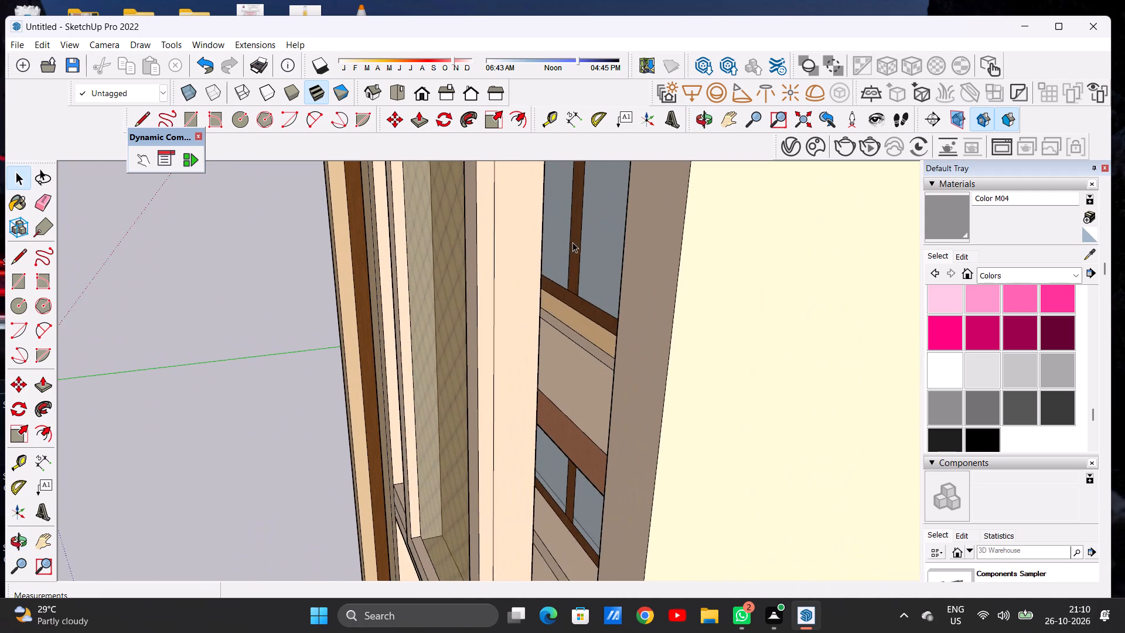
middle_click_drag(572, 242, 554, 249)
scroll(519, 251, "up", 8)
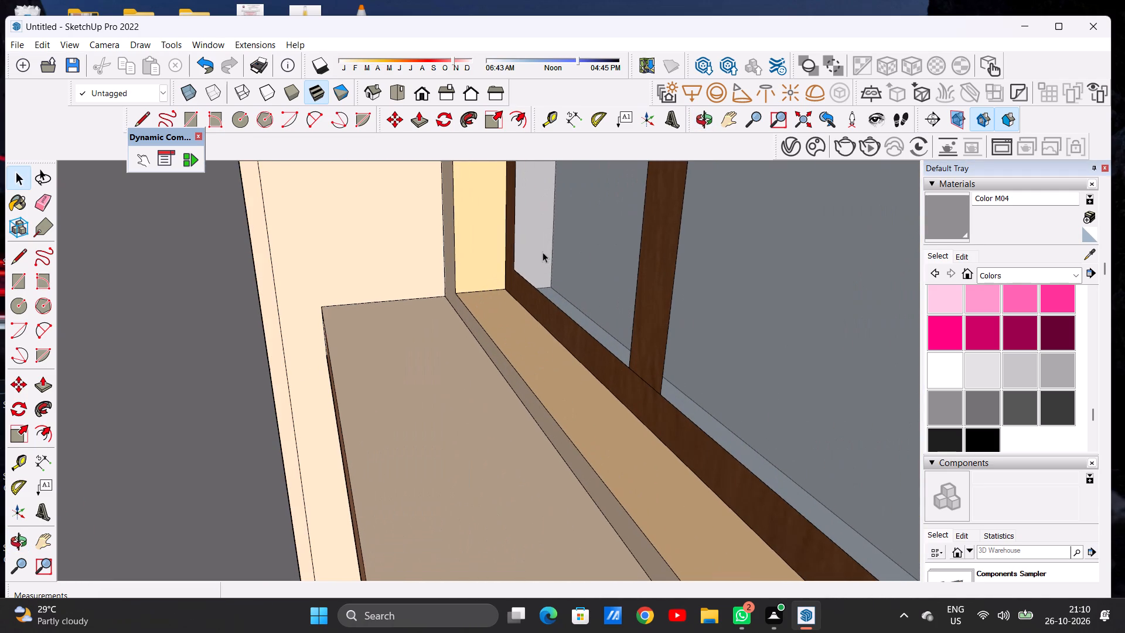
scroll(557, 259, "down", 1)
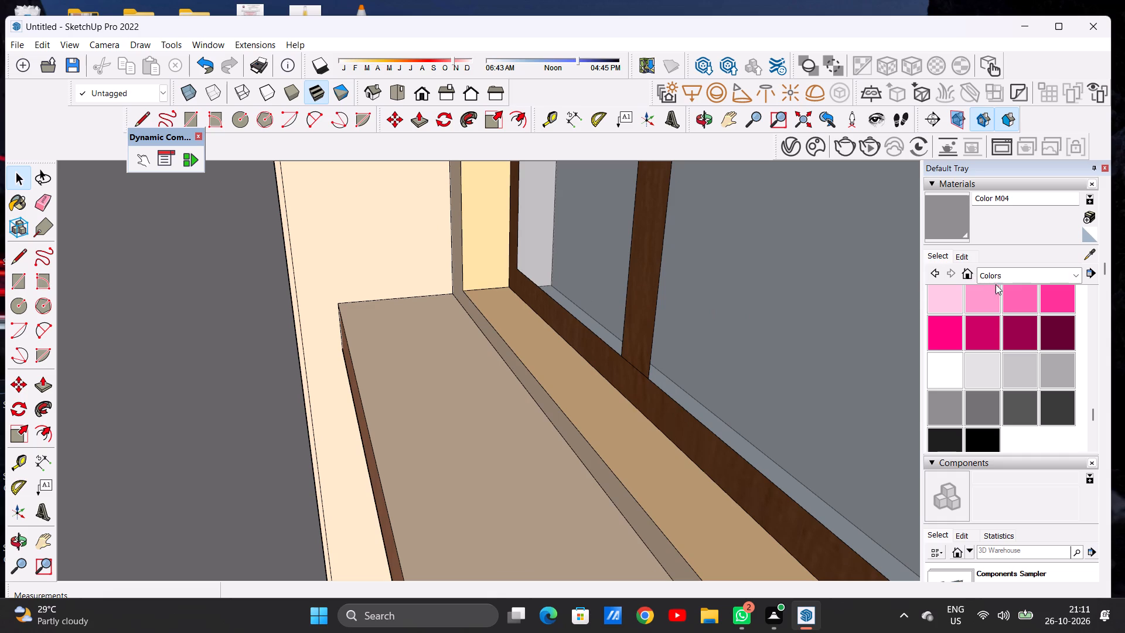
scroll(995, 328, "down", 2)
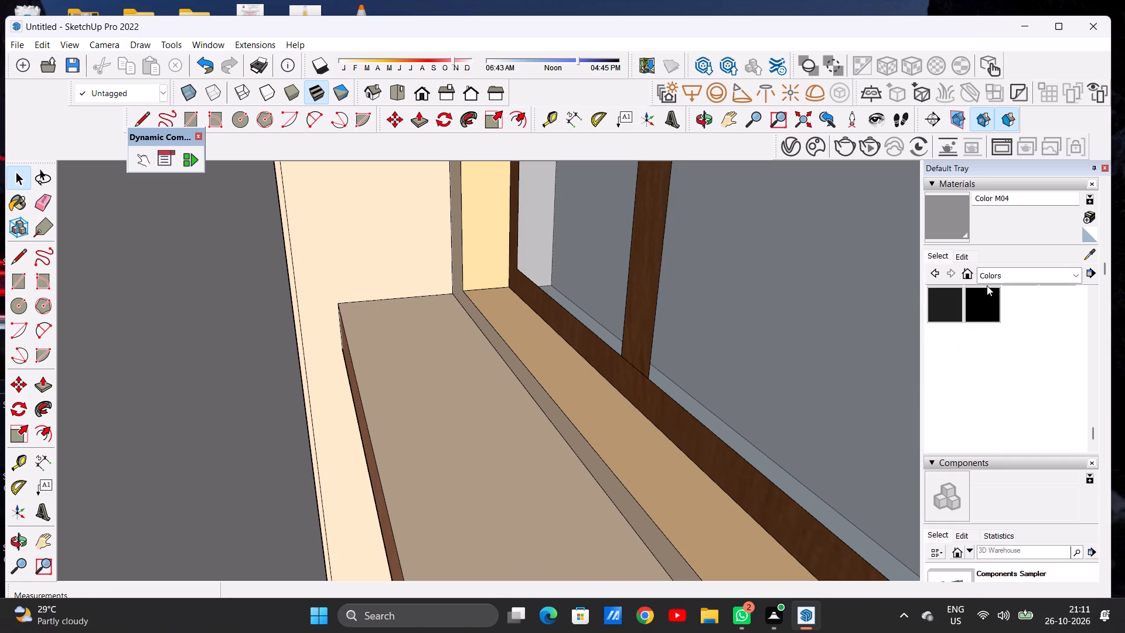
left_click(988, 276)
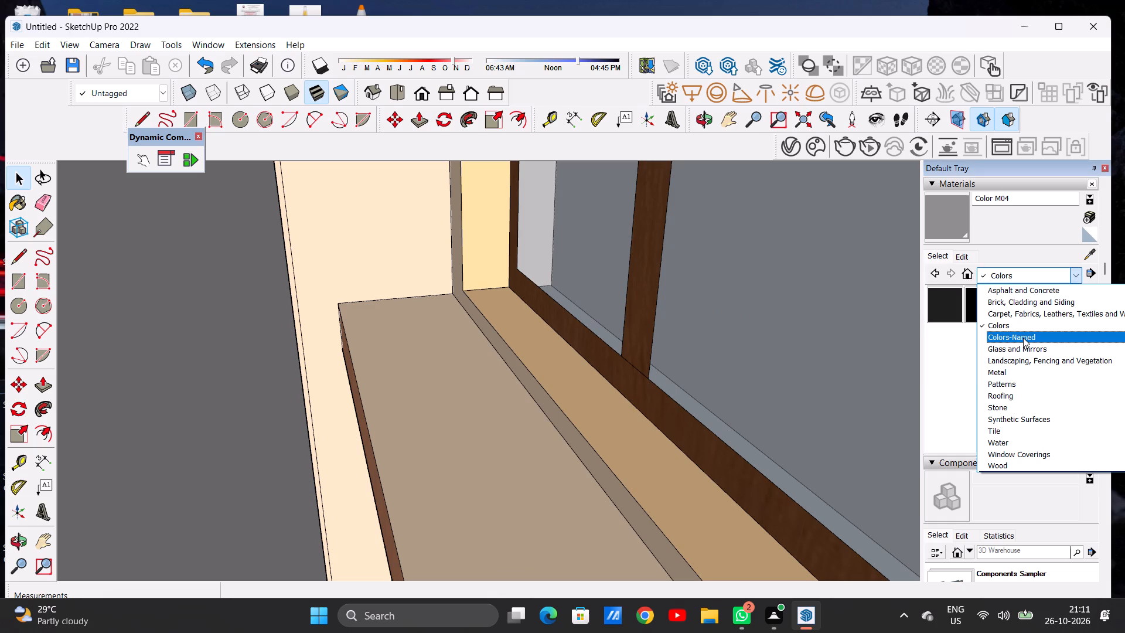
left_click(1023, 338)
left_click(1059, 377)
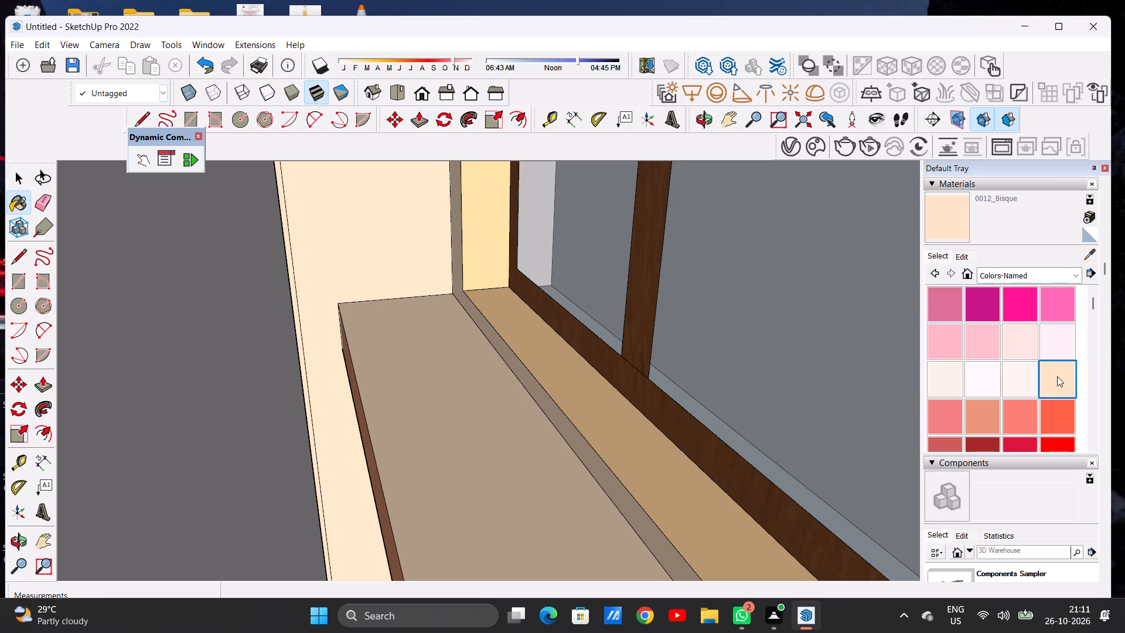
left_click(196, 377)
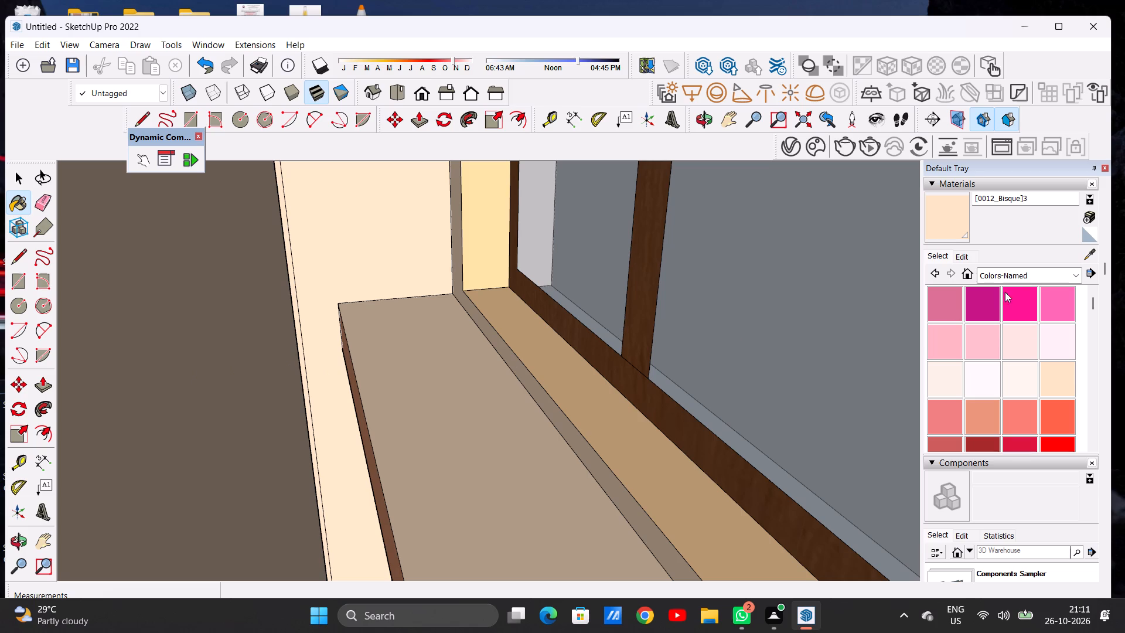
Paint the grey top edge of the lattice panel's frame, just below the roof slab, with the same bisque.
scroll(580, 350, "down", 10)
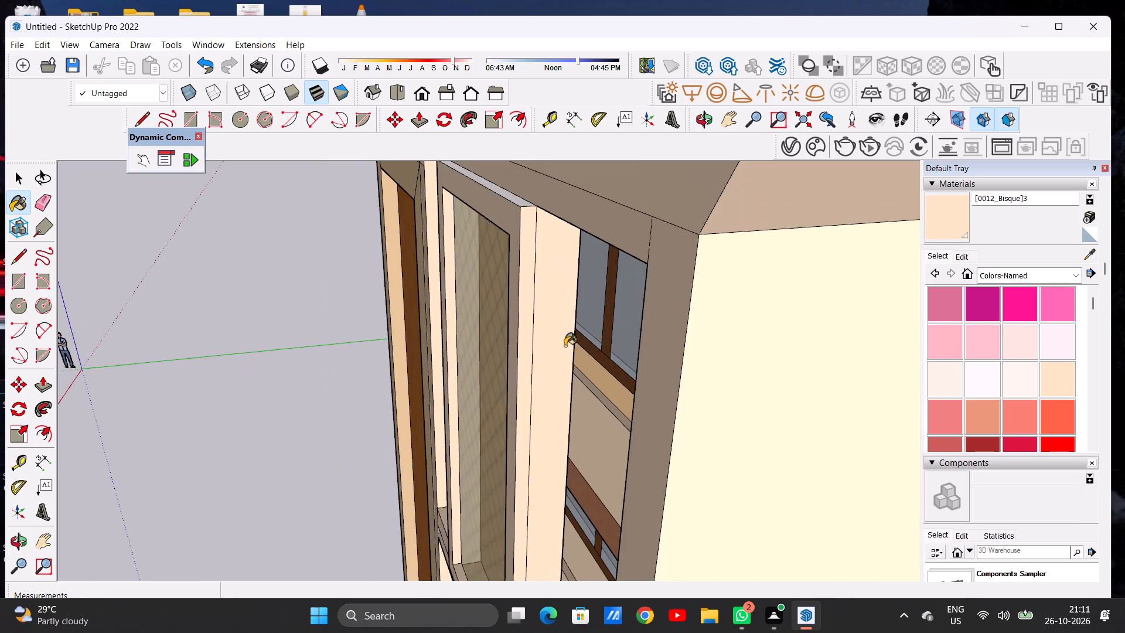
scroll(565, 346, "down", 11)
scroll(552, 309, "up", 17)
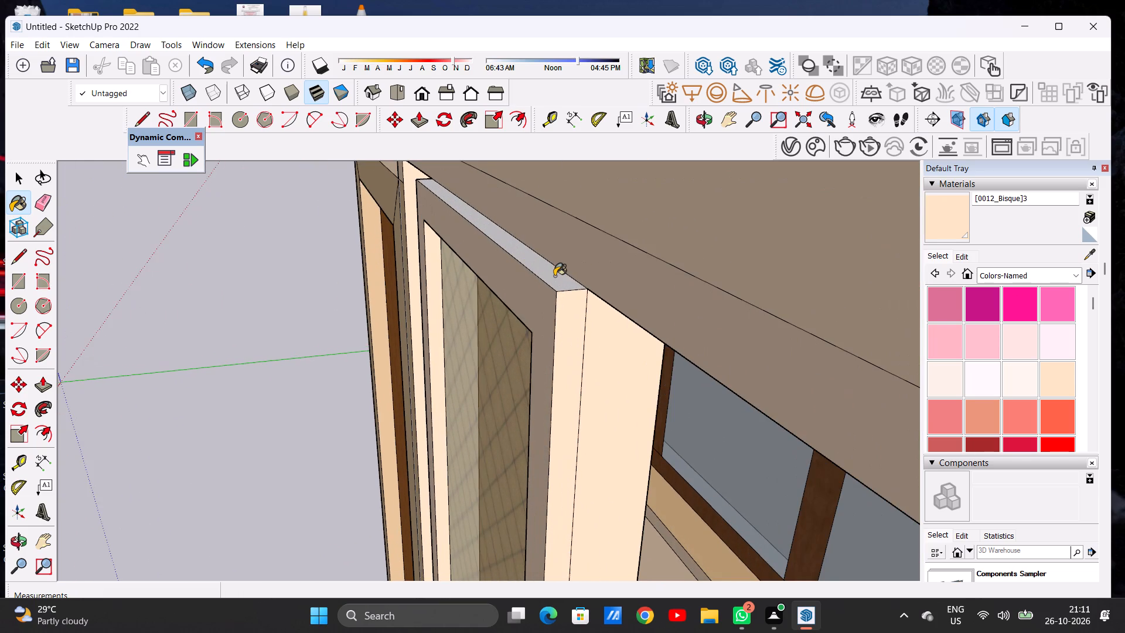
left_click(552, 275)
Review the full front facade from the lattice panel and glass balcony down to the ground-floor bays and gates.
scroll(565, 319, "down", 20)
scroll(565, 319, "down", 8)
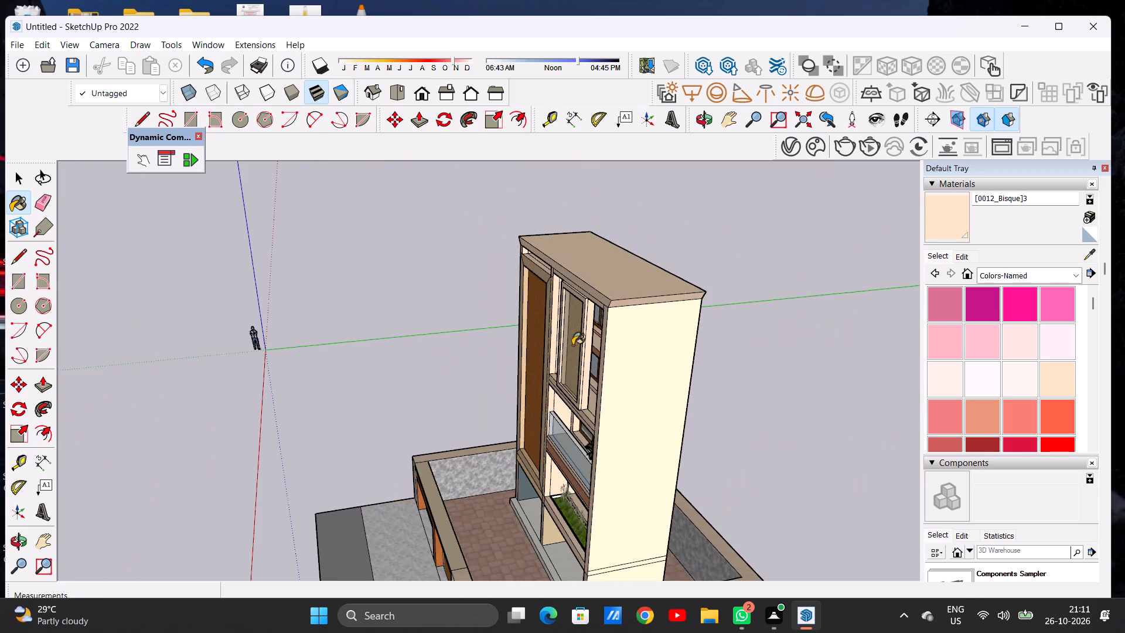
middle_click_drag(579, 401, 795, 363)
scroll(640, 366, "up", 6)
middle_click_drag(513, 363, 609, 364)
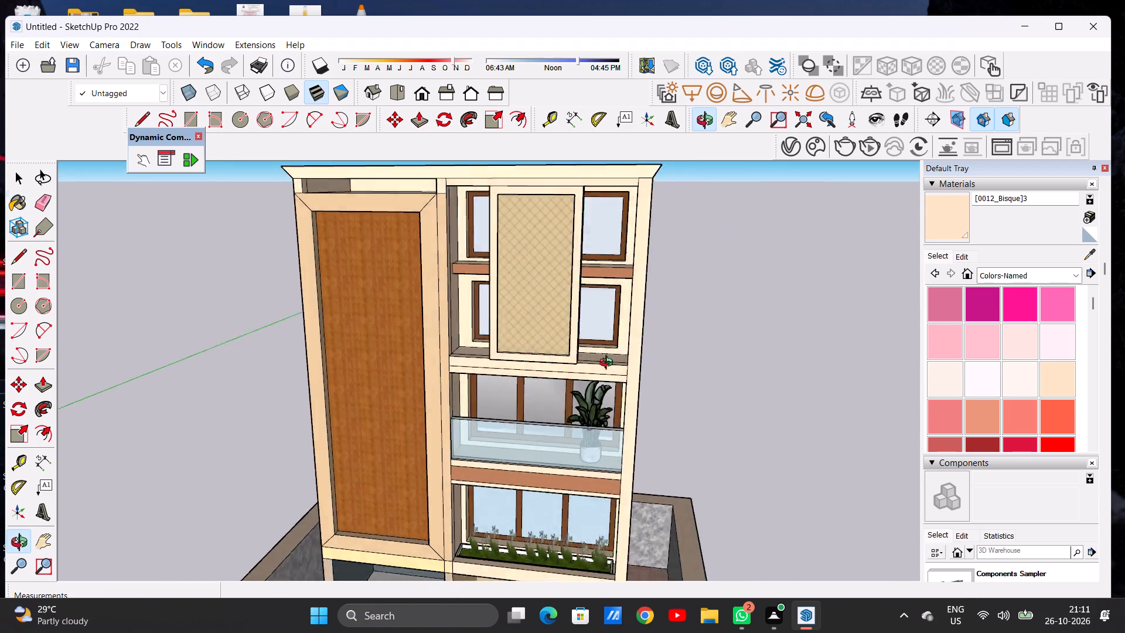
middle_click_drag(609, 364, 620, 344)
scroll(620, 345, "up", 2)
scroll(595, 329, "down", 6)
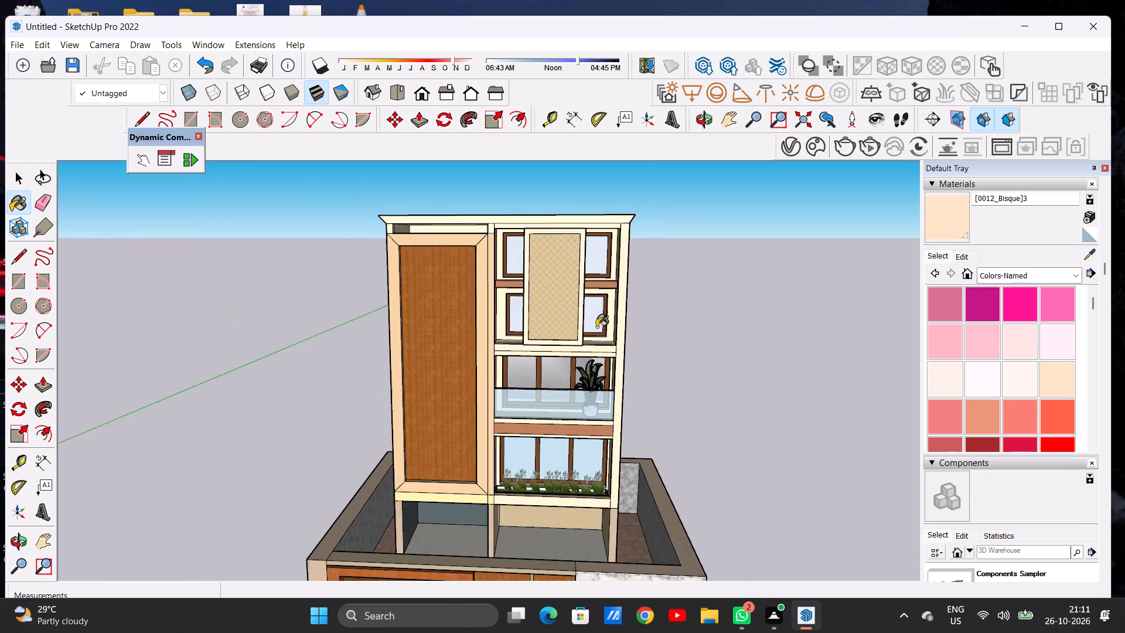
scroll(595, 326, "down", 7)
scroll(587, 405, "up", 3)
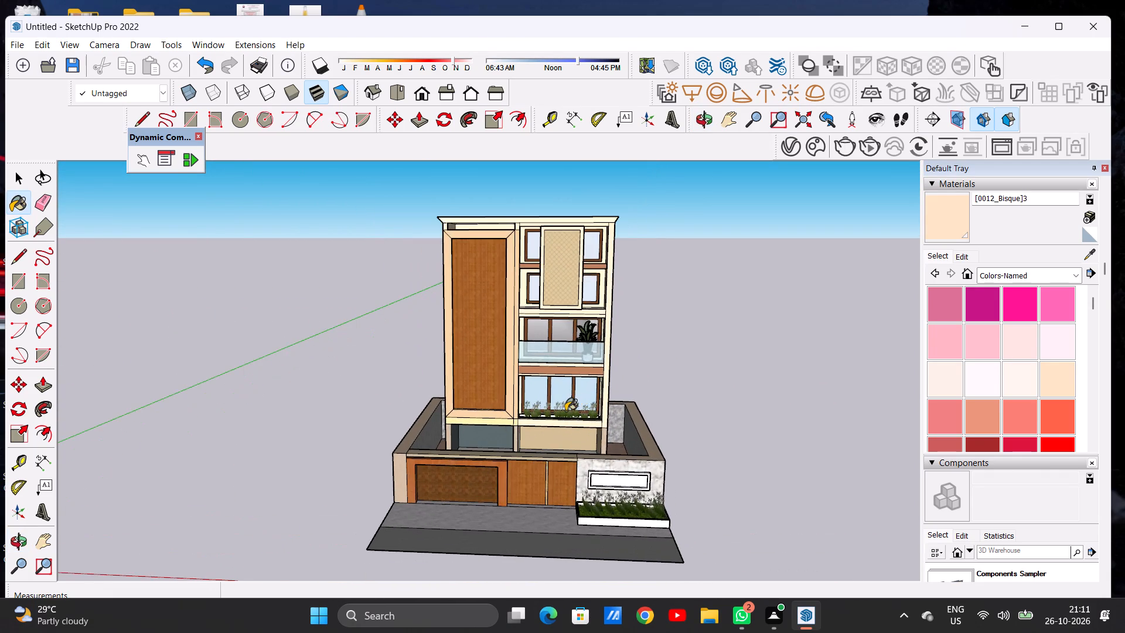
scroll(565, 411, "down", 2)
scroll(576, 360, "up", 8)
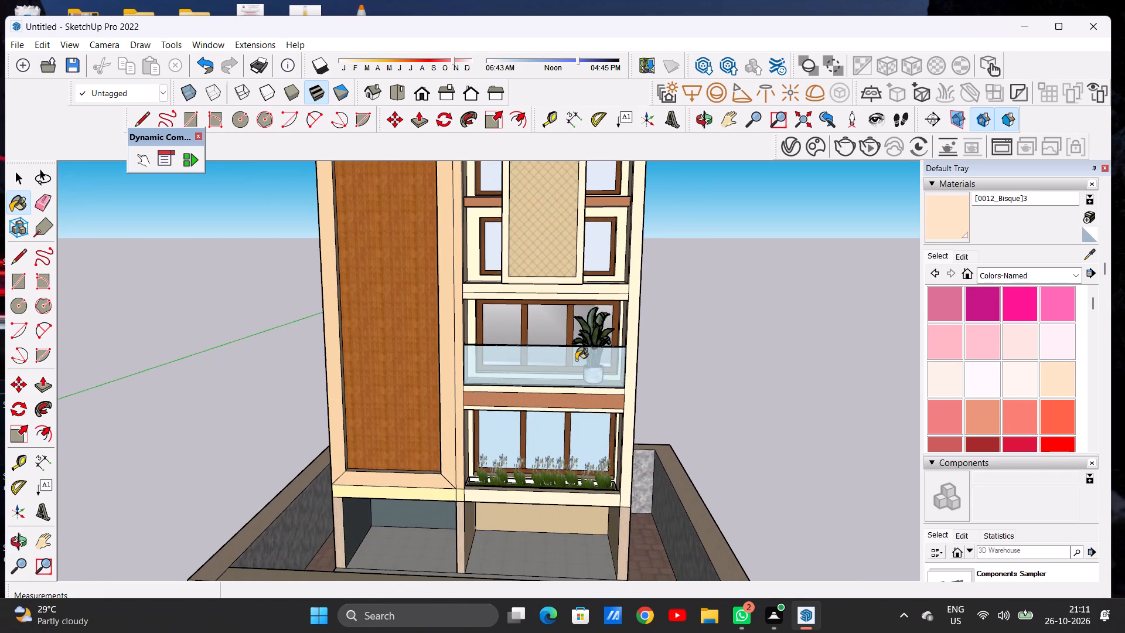
key("space")
scroll(558, 353, "down", 4)
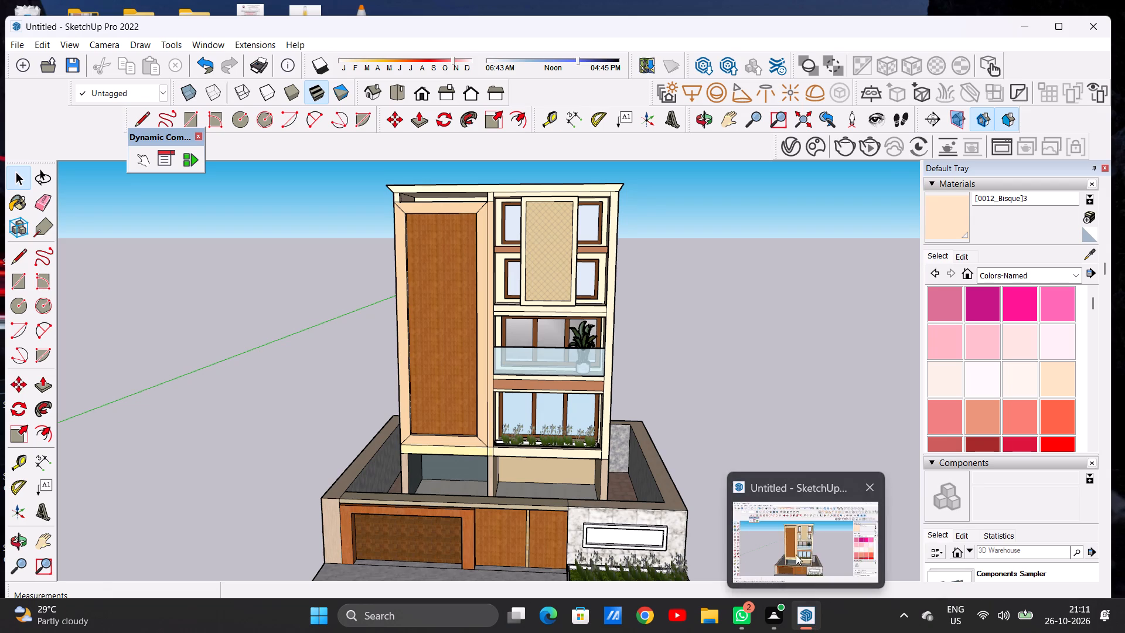
Examine the ground-floor bays, the paved courtyard and the inside of the boundary walls from above.
left_click(796, 554)
scroll(587, 455, "down", 6)
scroll(598, 511, "up", 8)
middle_click_drag(623, 511, 609, 513)
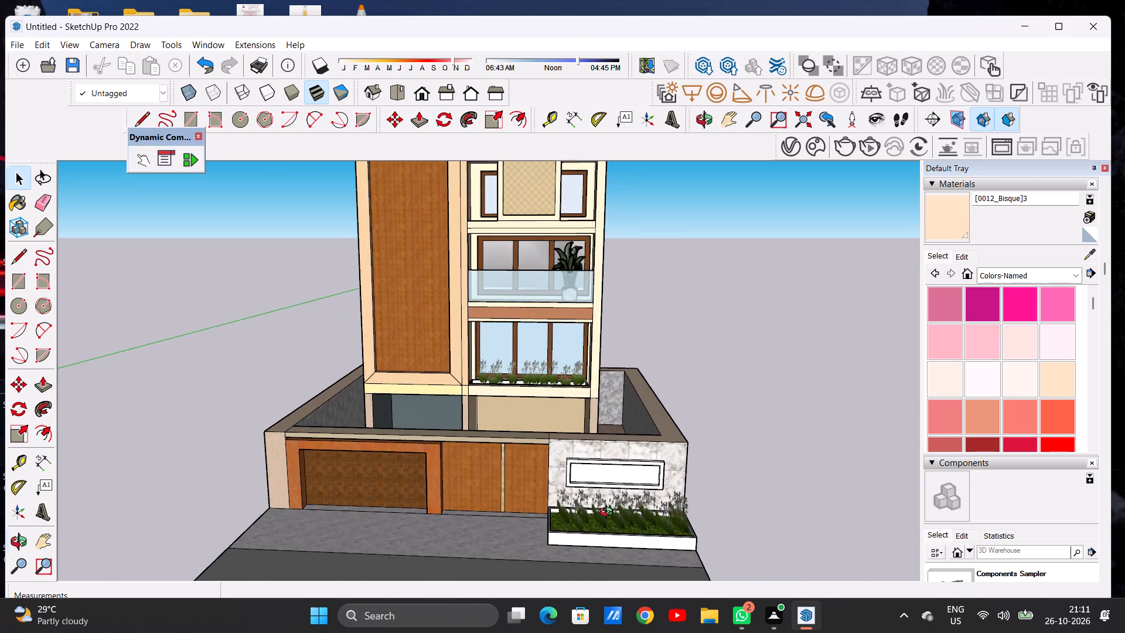
middle_click_drag(609, 513, 571, 599)
scroll(553, 462, "up", 3)
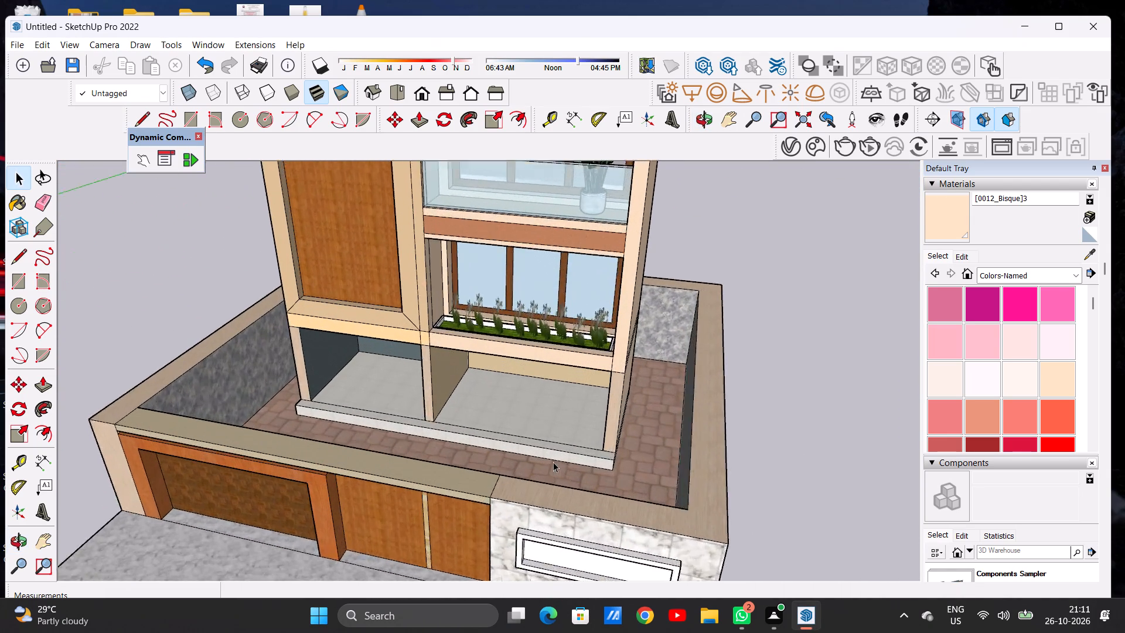
scroll(553, 462, "up", 3)
middle_click_drag(557, 441, 560, 532)
scroll(599, 479, "down", 5)
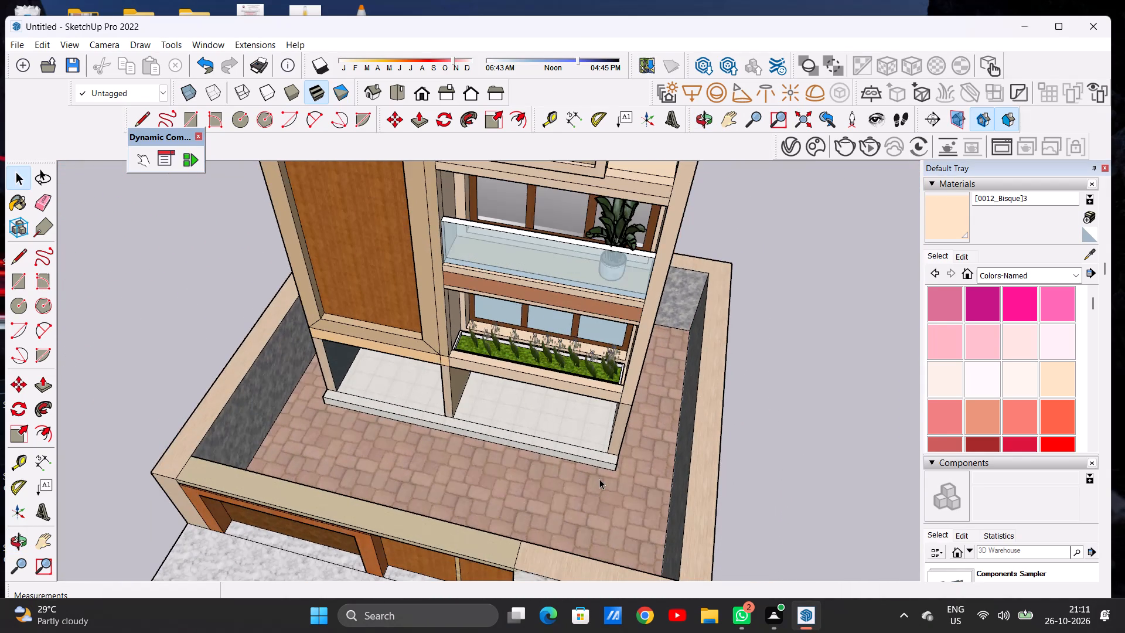
middle_click_drag(601, 455, 784, 391)
middle_click_drag(784, 391, 701, 396)
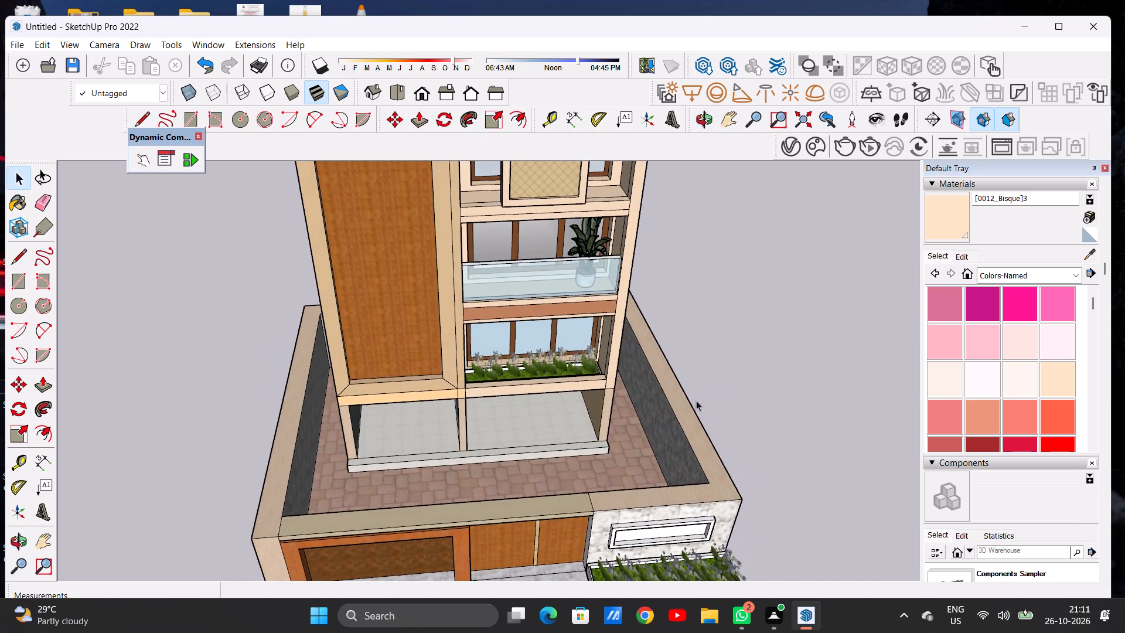
scroll(589, 409, "down", 7)
middle_click_drag(656, 420, 548, 358)
Examine the building and its boundary wall from all sides, including the rear and side walls.
middle_click_drag(661, 454, 649, 447)
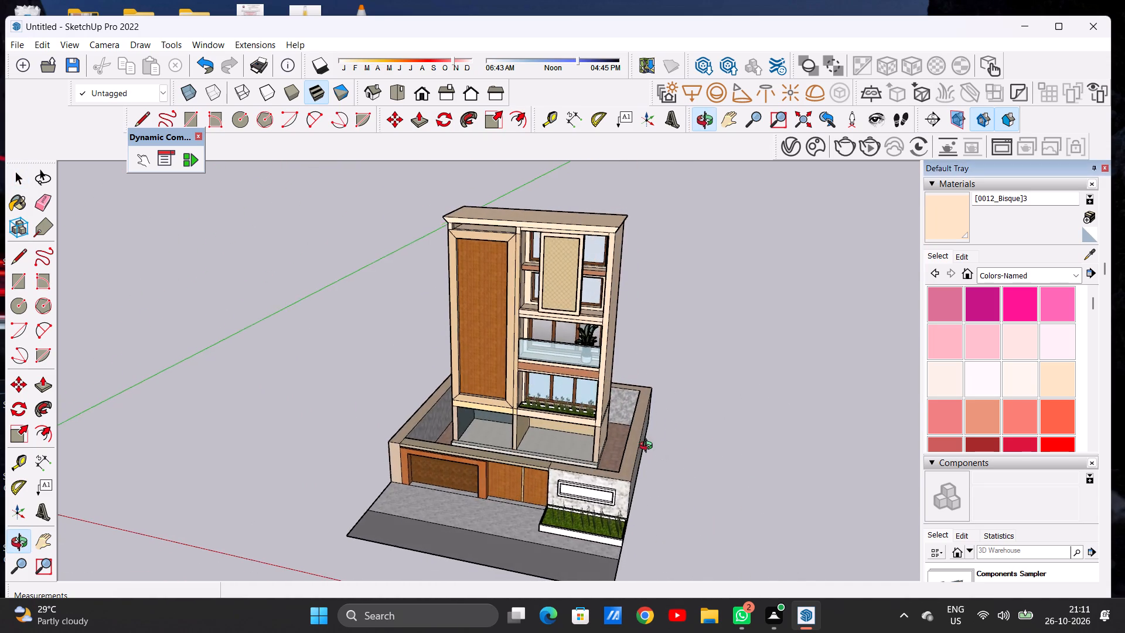
middle_click_drag(649, 447, 393, 468)
scroll(499, 392, "down", 5)
middle_click_drag(643, 417, 271, 372)
scroll(465, 482, "up", 8)
middle_click_drag(555, 460, 529, 455)
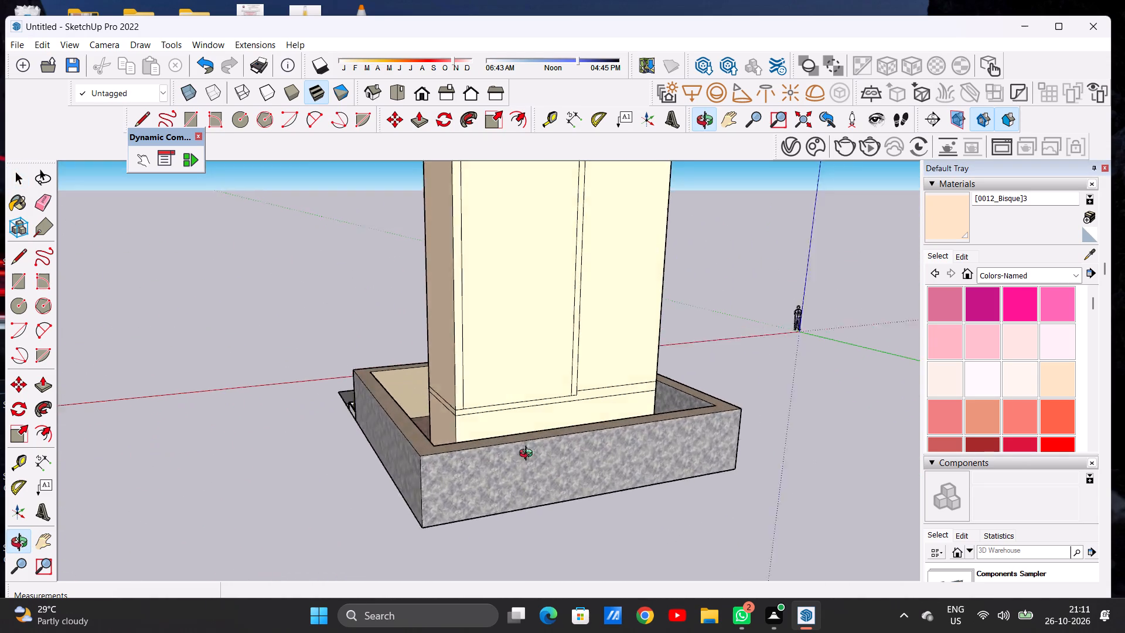
middle_click_drag(529, 455, 266, 469)
middle_click_drag(618, 471, 293, 488)
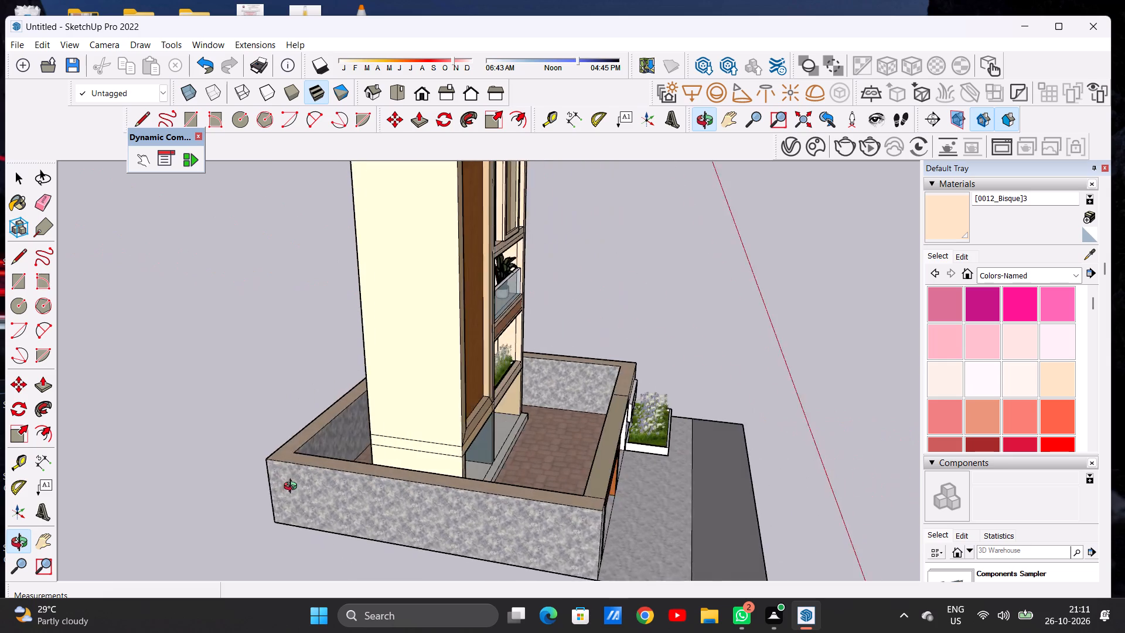
middle_click_drag(293, 488, 325, 489)
middle_click_drag(659, 443, 398, 440)
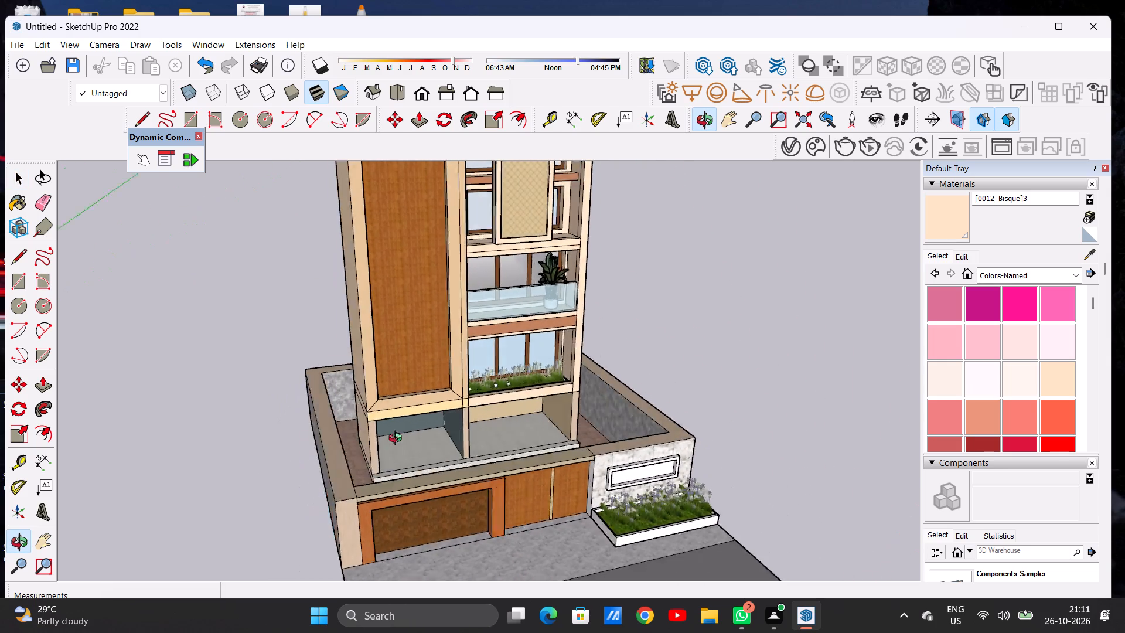
middle_click_drag(398, 440, 497, 418)
Paint the white end face of the marble boundary wall beside the wooden gate with Formica Graystone from Synthetic Surfaces.
scroll(644, 439, "up", 17)
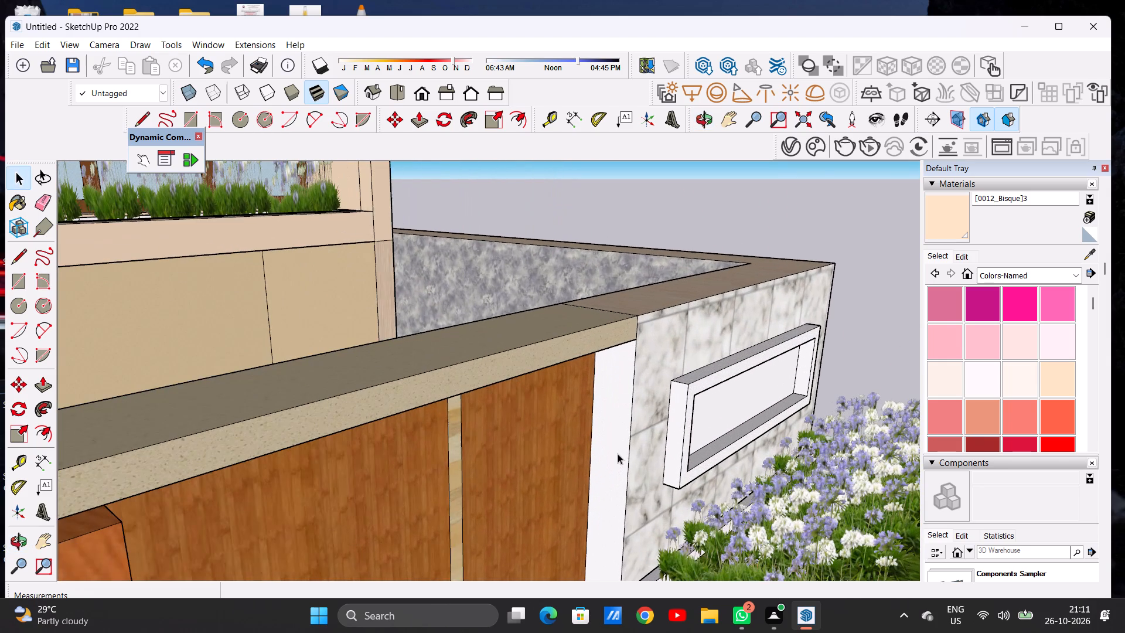
scroll(588, 431, "down", 11)
middle_click_drag(606, 437, 186, 420)
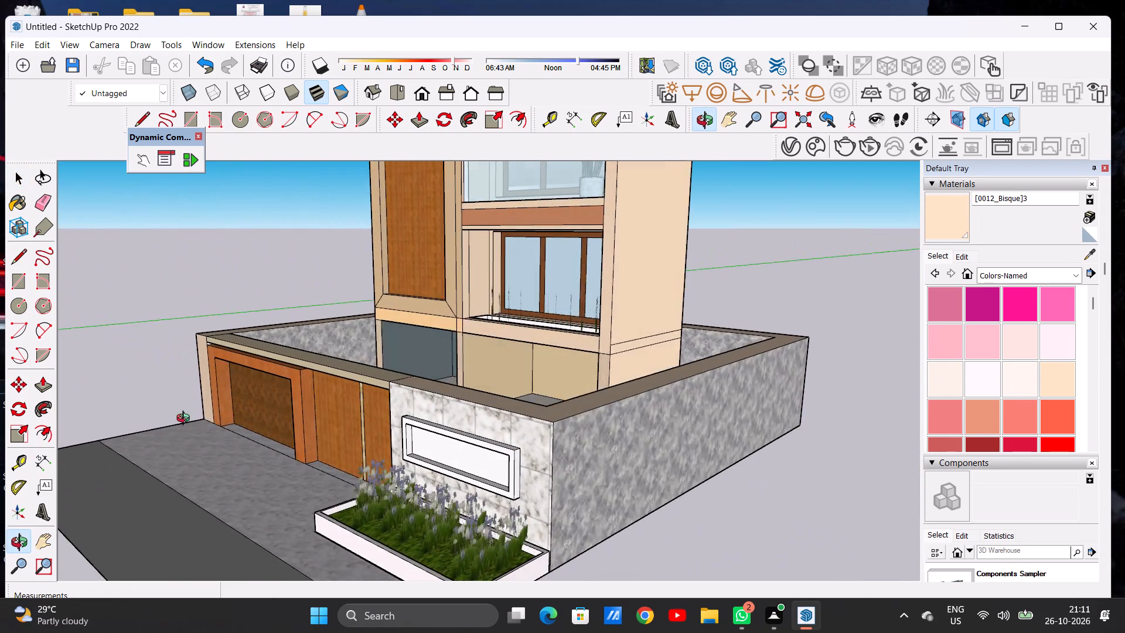
middle_click_drag(186, 420, 469, 403)
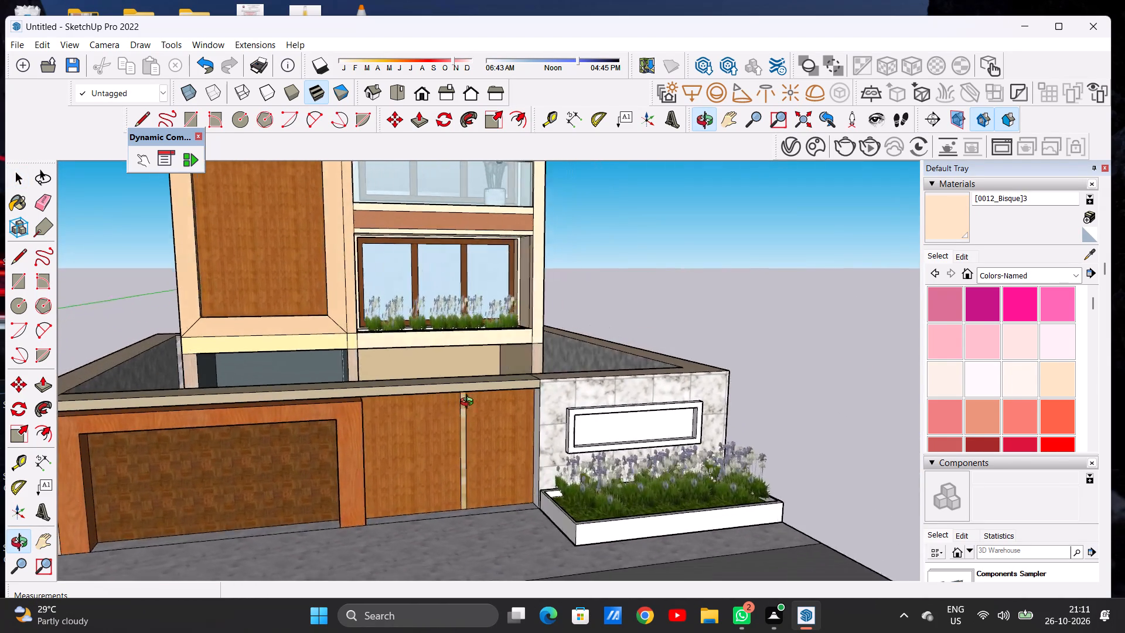
middle_click_drag(469, 403, 546, 398)
scroll(575, 397, "up", 4)
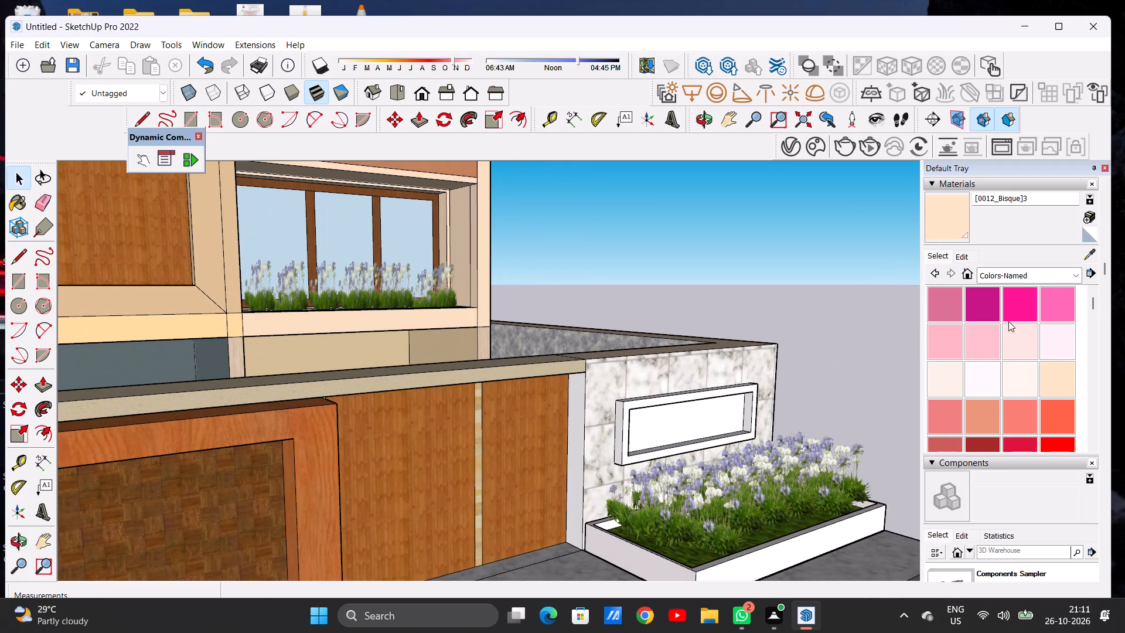
left_click(997, 274)
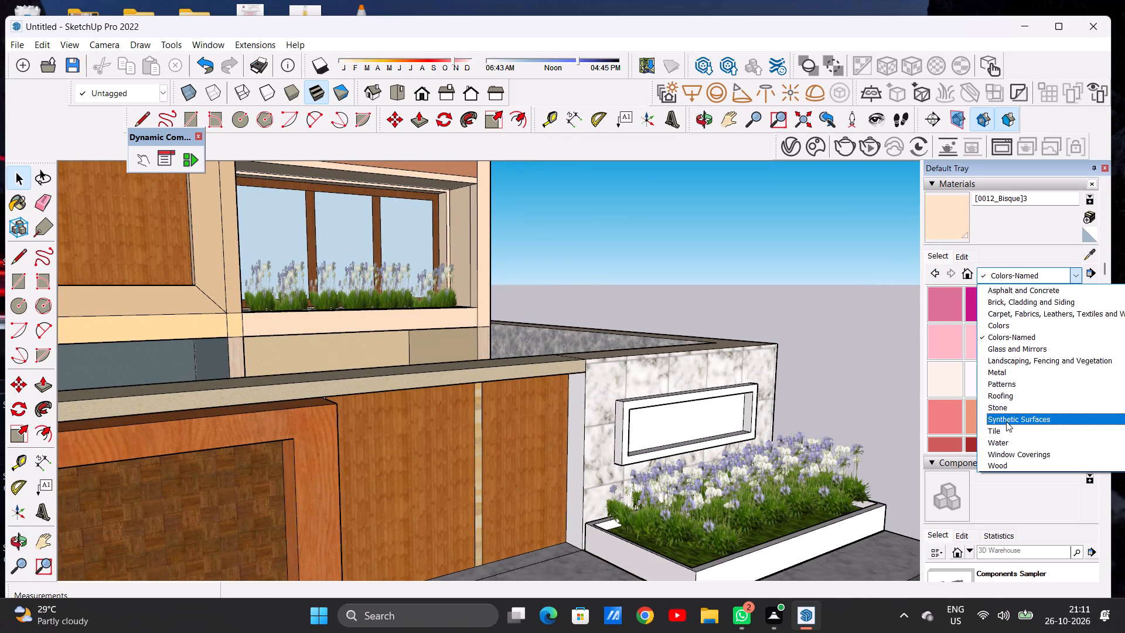
left_click(1007, 421)
left_click(1012, 337)
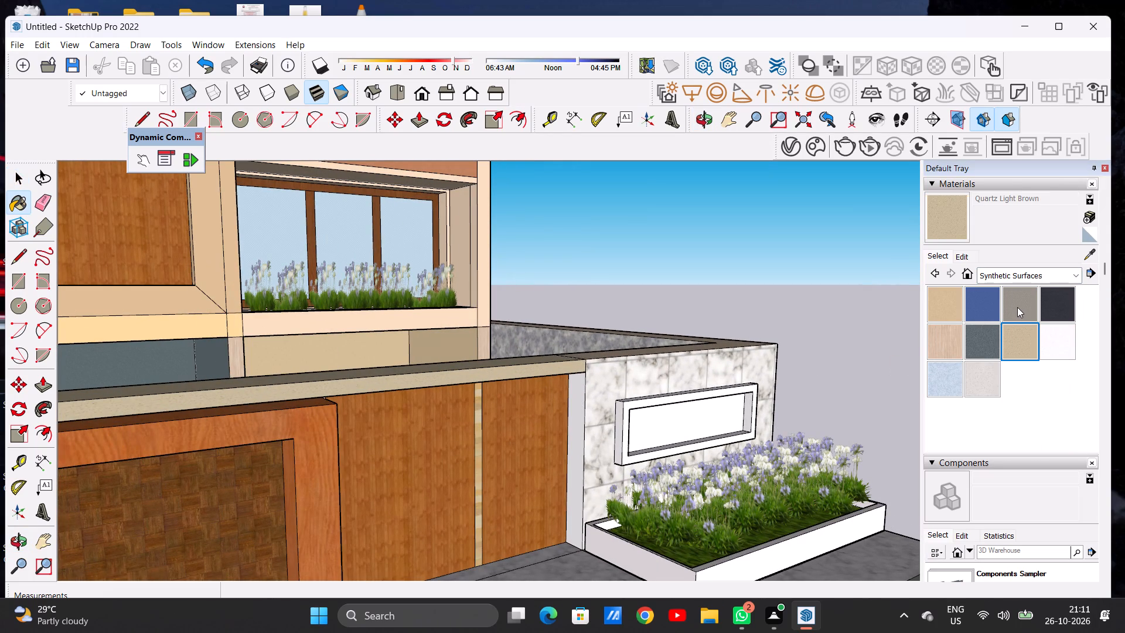
left_click(1017, 307)
scroll(575, 416, "up", 4)
scroll(578, 415, "down", 1)
scroll(578, 415, "up", 1)
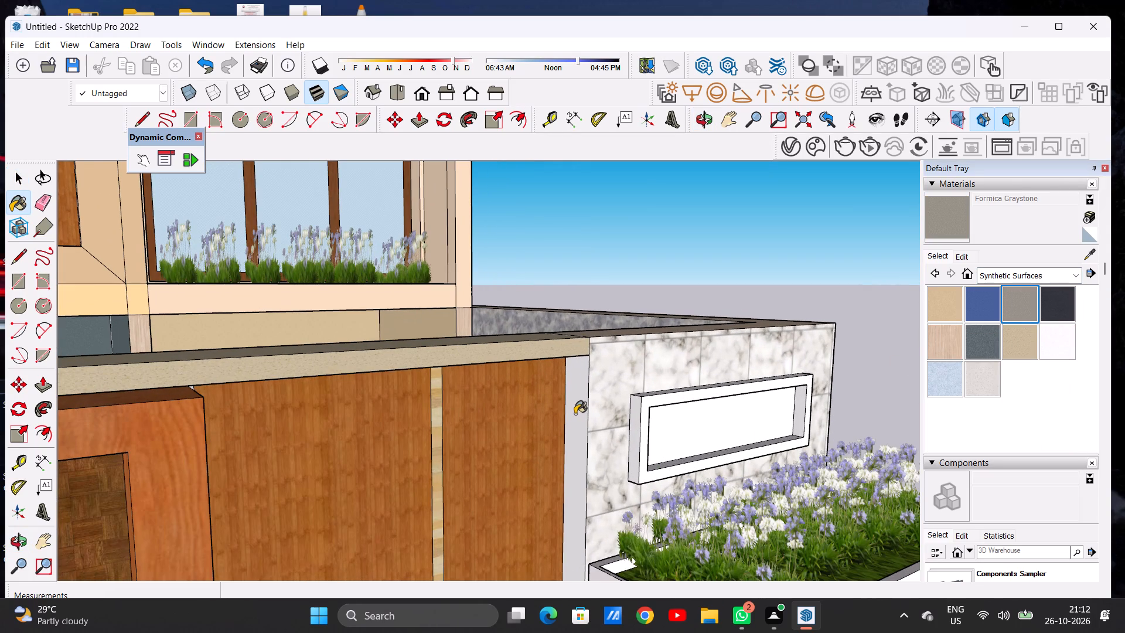
left_click(575, 414)
Paint the unpainted inner side-wall face in the gap between the garage gate's wooden frame and the beam above it with Formica Graystone.
scroll(575, 414, "down", 13)
middle_click_drag(584, 431, 369, 424)
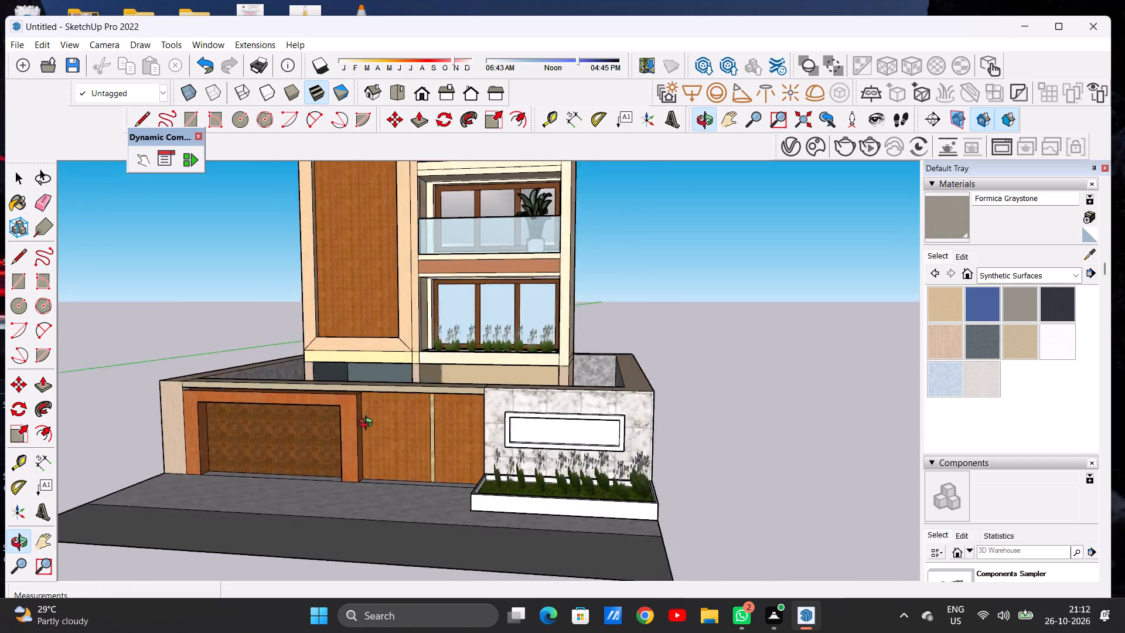
middle_click_drag(369, 424, 388, 455)
scroll(180, 411, "up", 12)
middle_click_drag(265, 408, 257, 367)
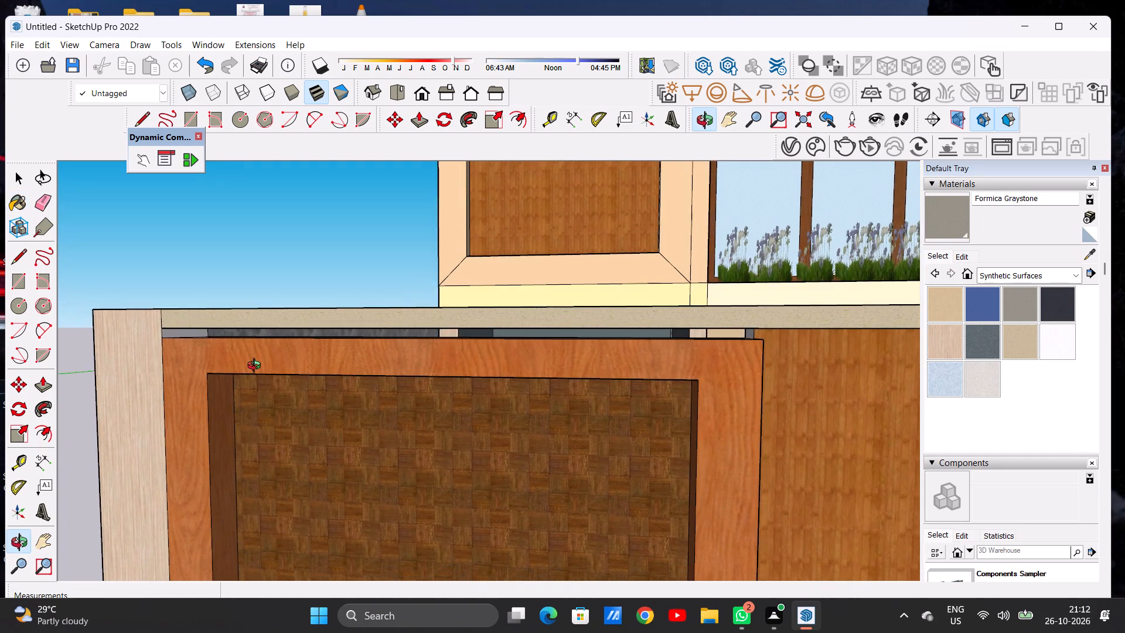
middle_click_drag(257, 367, 231, 367)
scroll(160, 346, "up", 18)
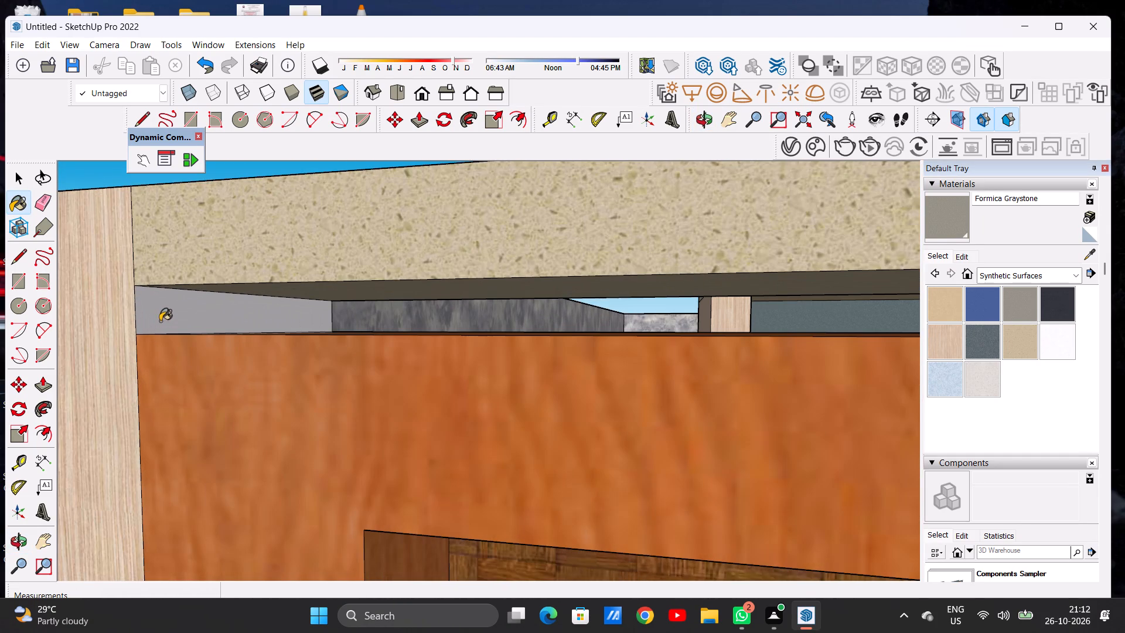
left_click(160, 321)
Examine the full front facade, the roof cap and the recess above the tall wooden panel.
scroll(202, 400, "down", 7)
scroll(258, 404, "up", 1)
scroll(262, 404, "down", 2)
scroll(354, 411, "down", 13)
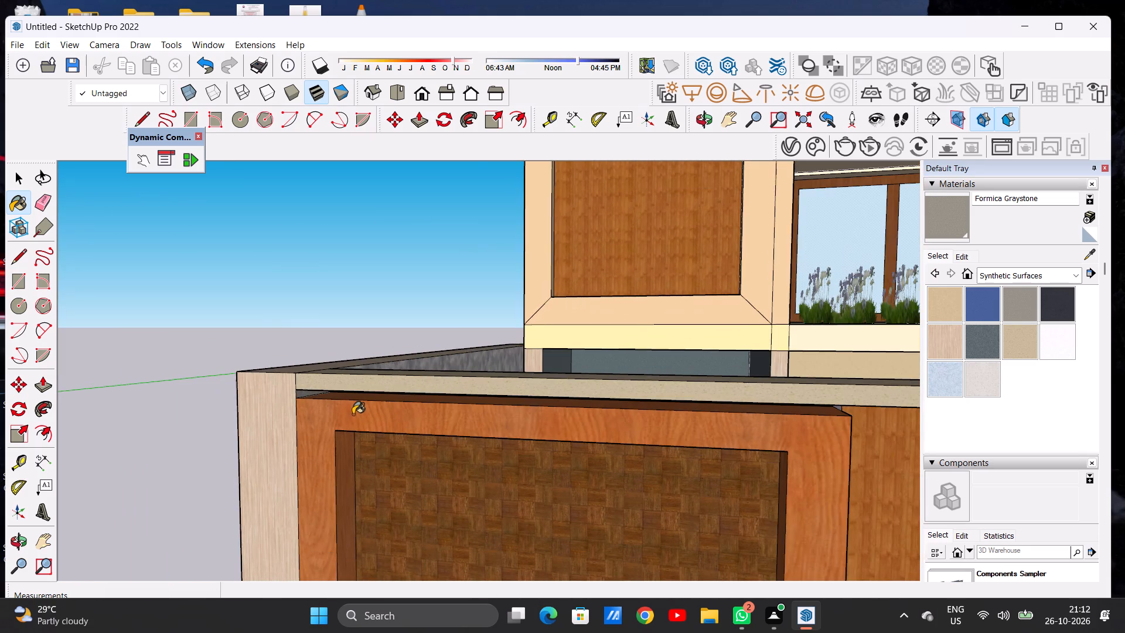
scroll(353, 414, "down", 10)
scroll(389, 425, "up", 1)
scroll(391, 427, "down", 6)
middle_click_drag(368, 471, 384, 475)
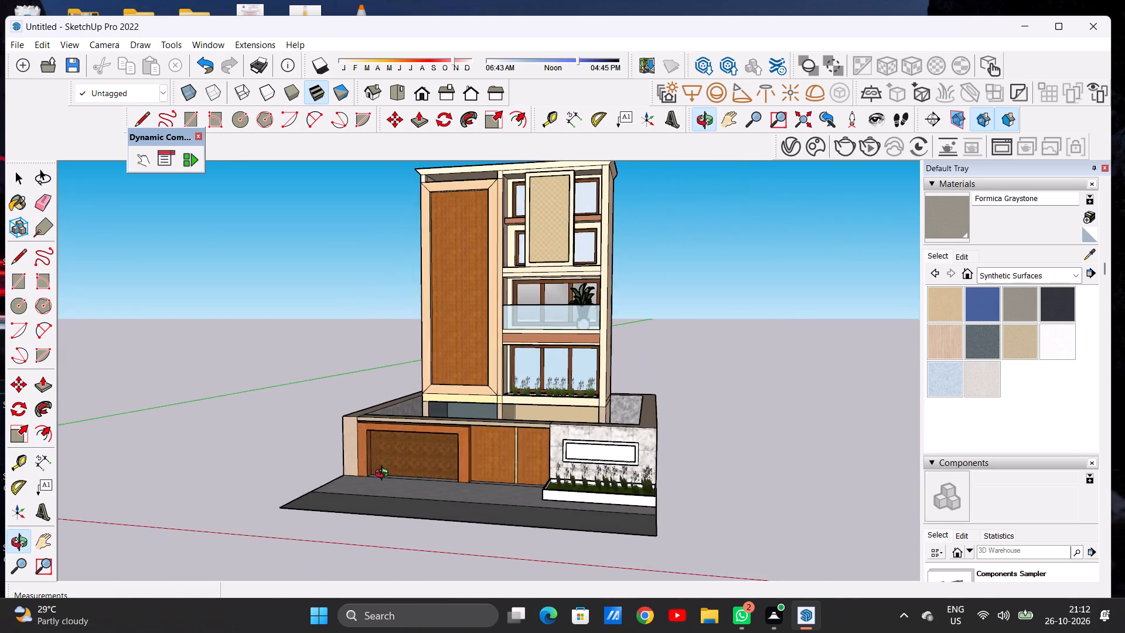
middle_click_drag(384, 475, 406, 469)
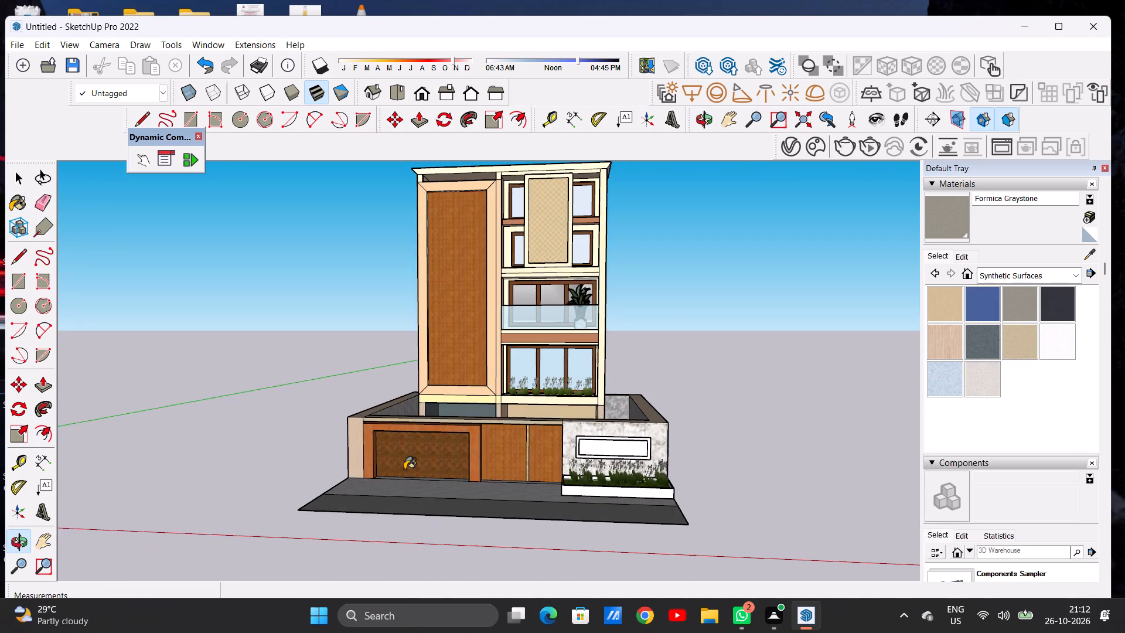
scroll(406, 471, "down", 3)
scroll(416, 487, "up", 1)
scroll(416, 487, "down", 2)
scroll(477, 252, "up", 6)
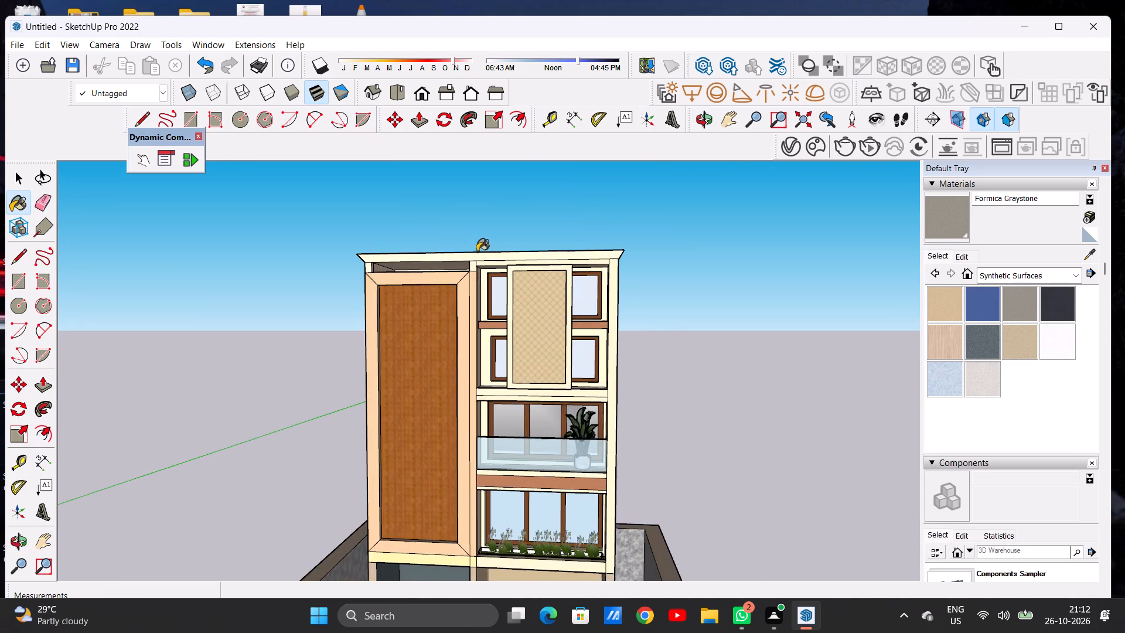
scroll(462, 291, "up", 6)
middle_click_drag(433, 297, 433, 427)
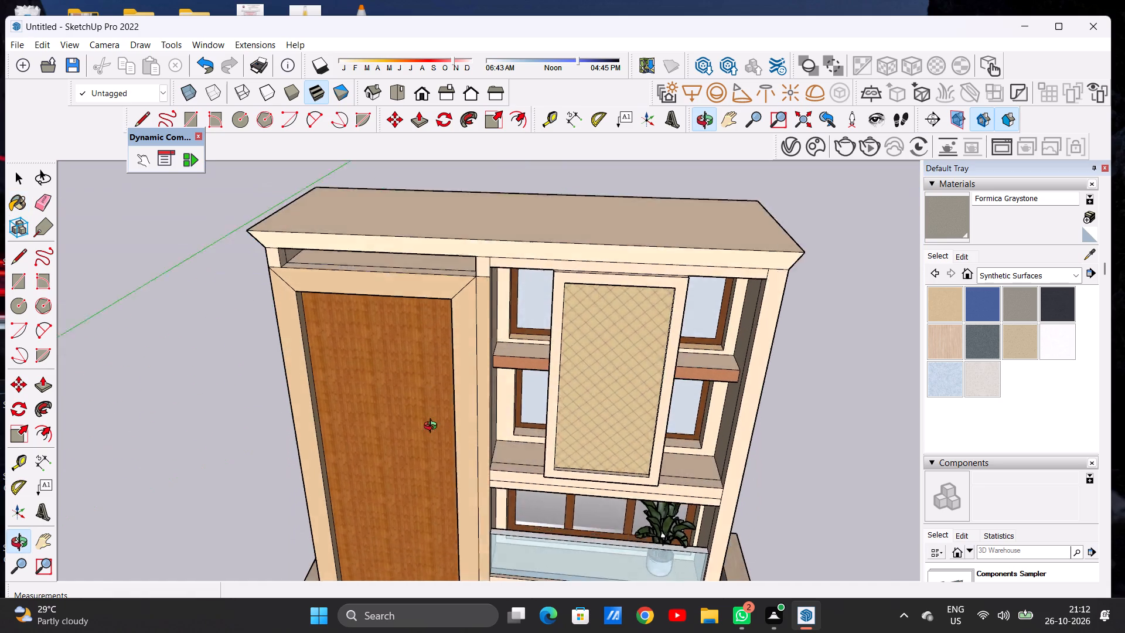
middle_click_drag(433, 427, 460, 300)
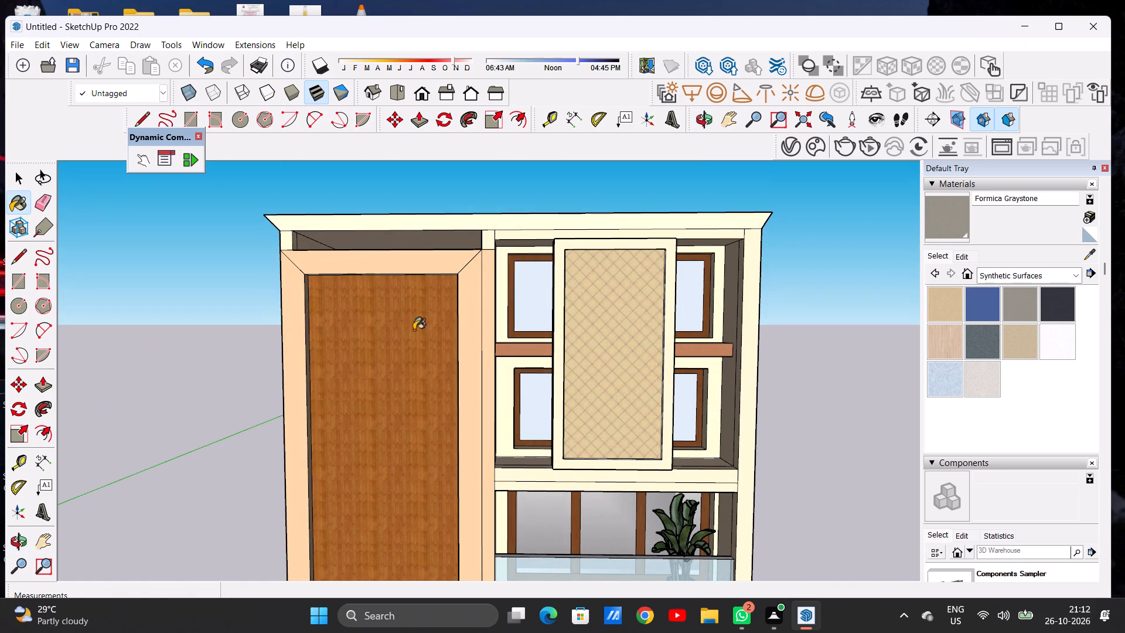
Examine the upper window recesses, the ledges and the frame around the lattice panel.
scroll(369, 375, "down", 2)
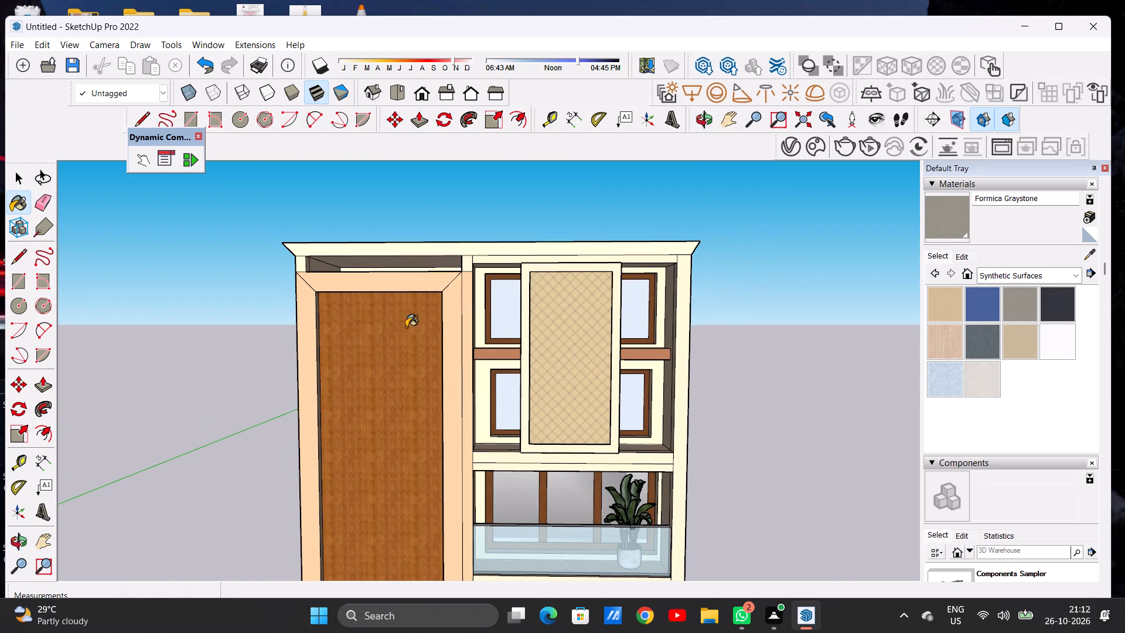
scroll(542, 264, "up", 6)
middle_click_drag(487, 297, 483, 235)
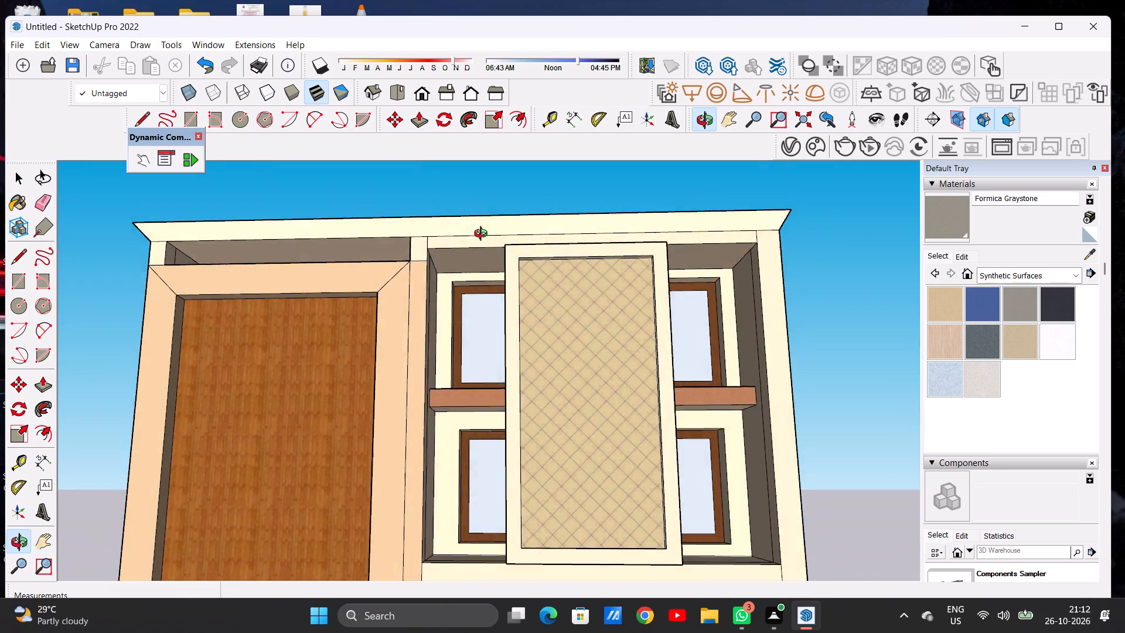
middle_click_drag(483, 235, 486, 247)
scroll(499, 230, "down", 7)
scroll(485, 341, "up", 9)
middle_click_drag(482, 352, 481, 274)
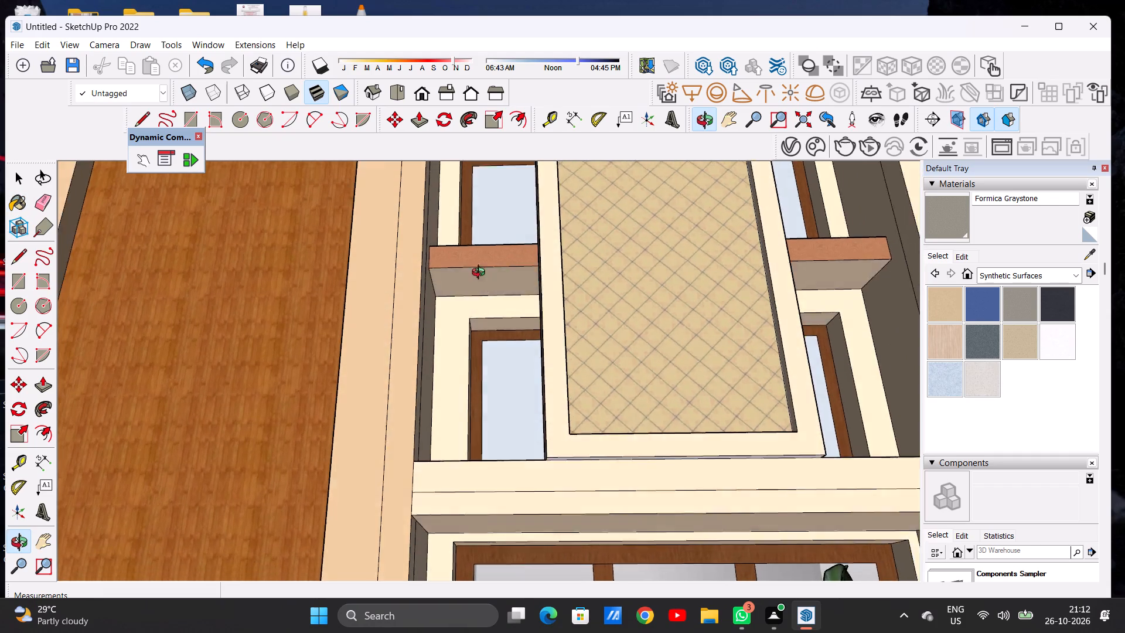
middle_click_drag(481, 274, 497, 352)
scroll(480, 311, "down", 12)
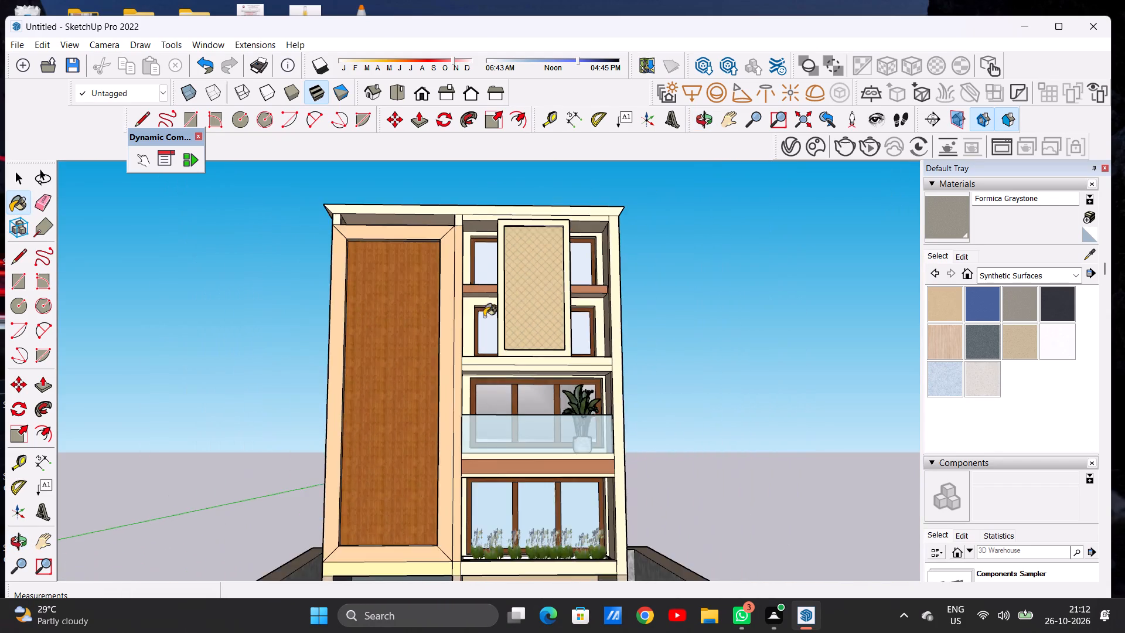
Examine the glass balcony, the undersides of the floor bands and the whole building from above for unpainted faces.
scroll(533, 400, "up", 8)
middle_click_drag(528, 402, 530, 377)
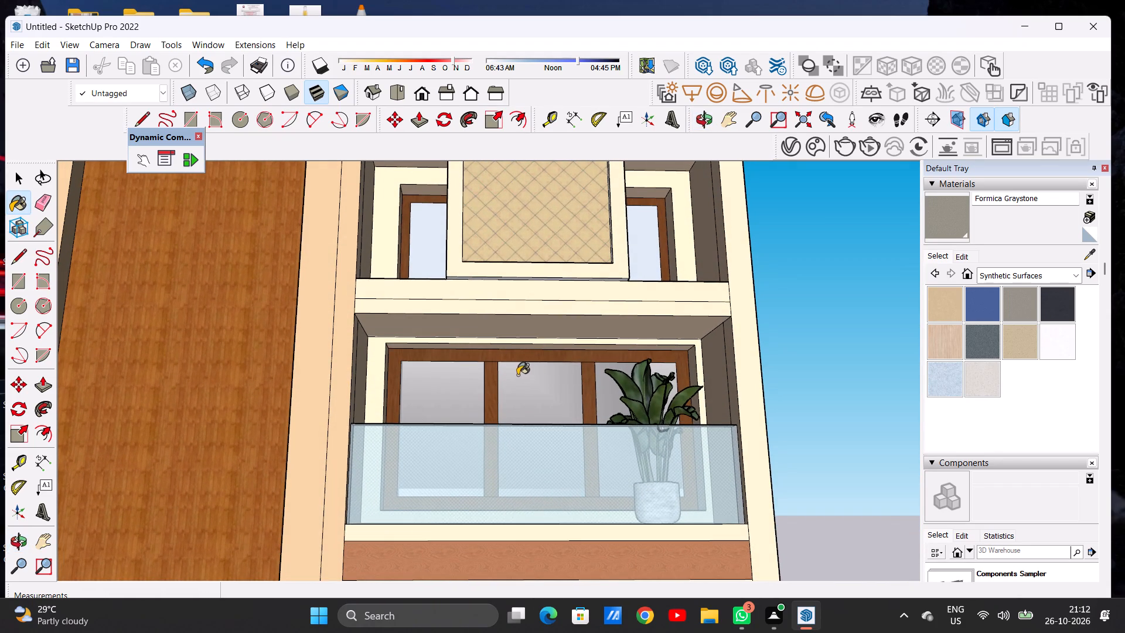
scroll(498, 342, "down", 8)
middle_click_drag(499, 355, 479, 446)
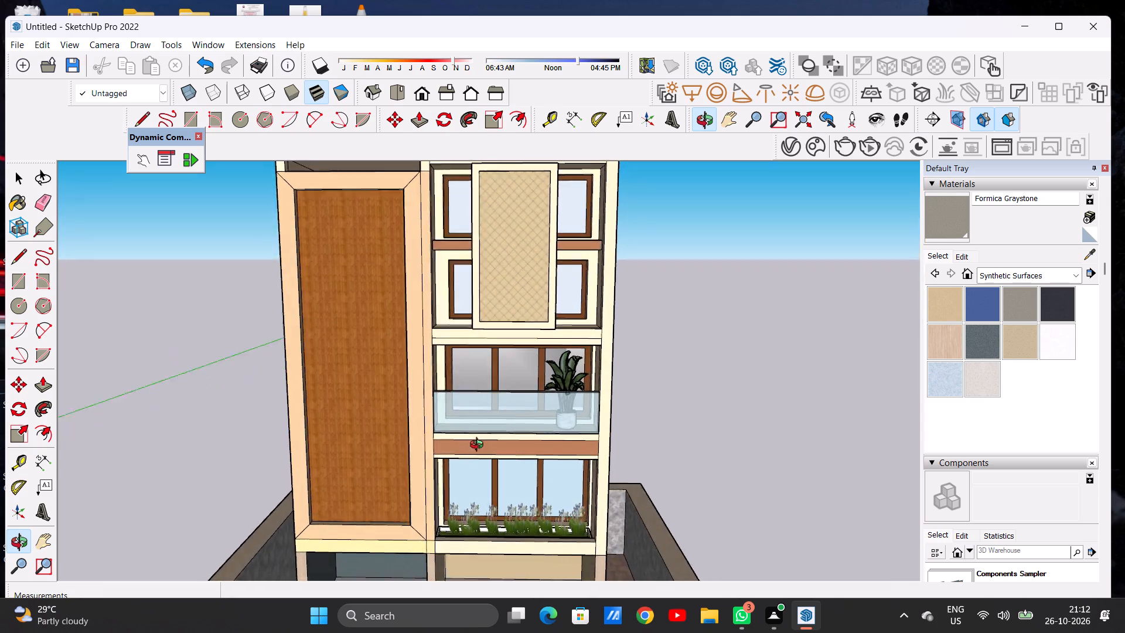
middle_click_drag(479, 446, 462, 344)
scroll(473, 433, "up", 7)
middle_click_drag(467, 443, 490, 382)
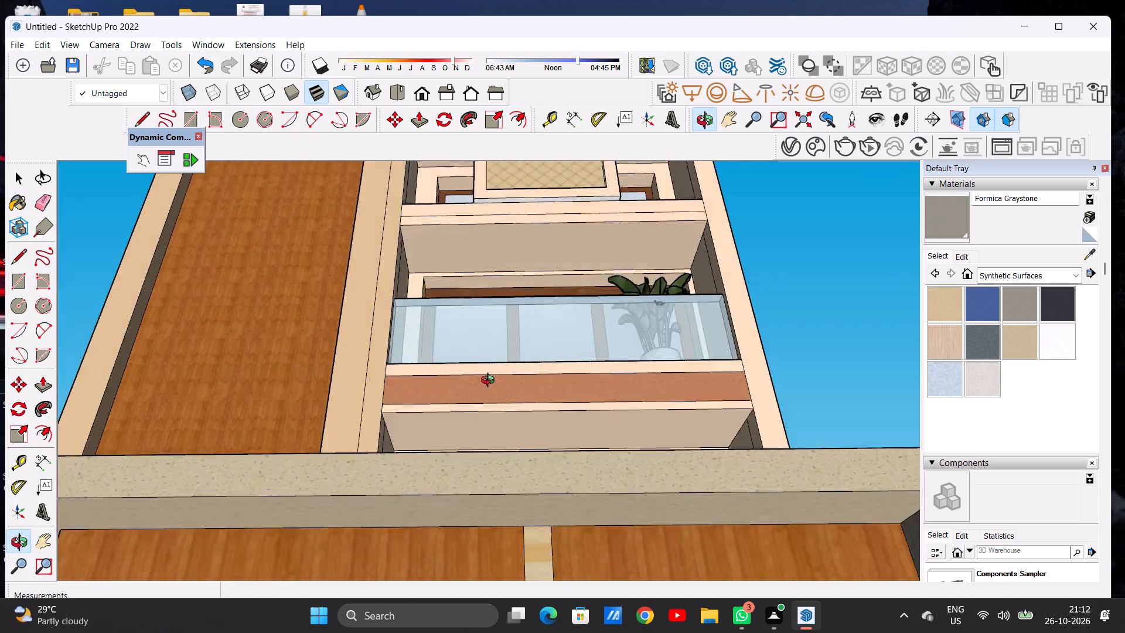
middle_click_drag(490, 382, 491, 474)
scroll(502, 362, "down", 7)
scroll(500, 355, "up", 1)
scroll(500, 355, "down", 13)
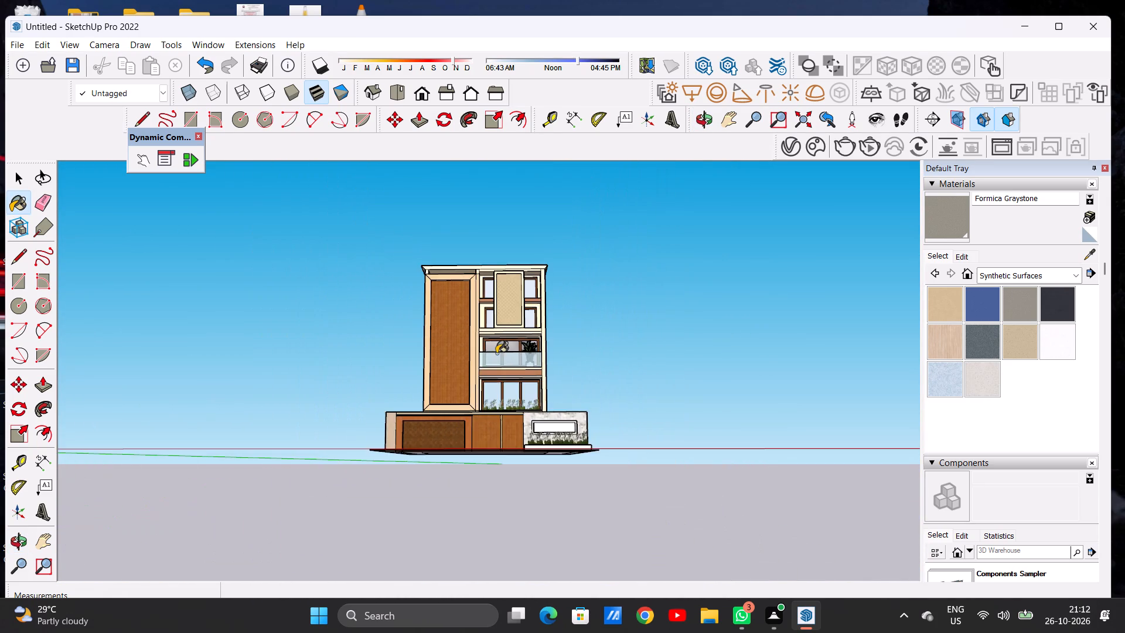
middle_click_drag(496, 356, 504, 490)
scroll(496, 311, "up", 6)
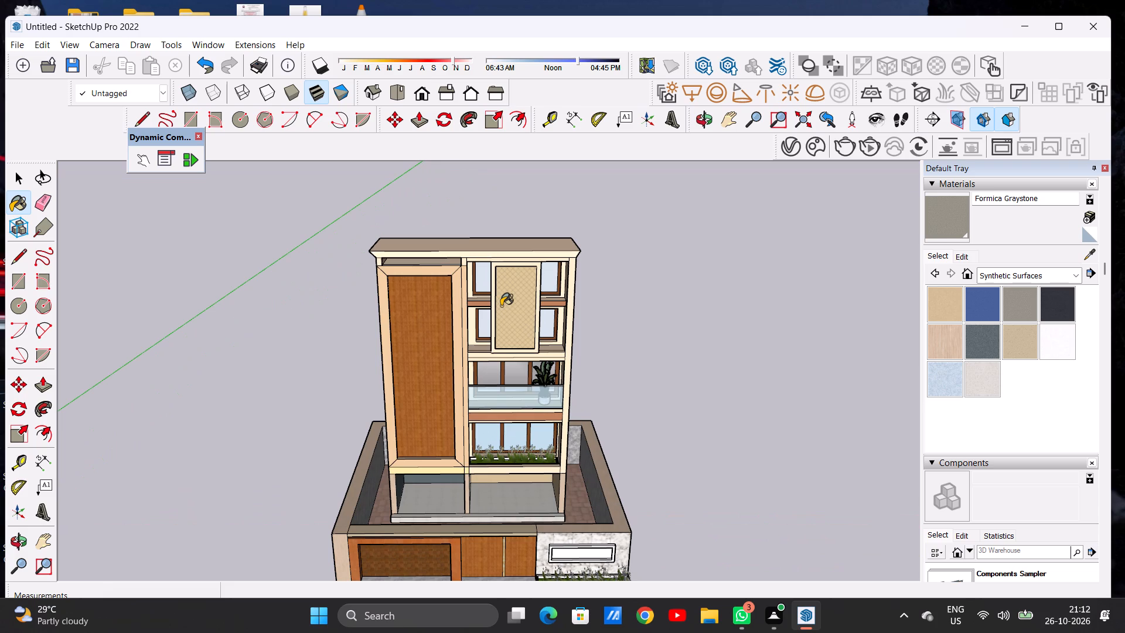
scroll(500, 306, "down", 6)
scroll(503, 312, "up", 2)
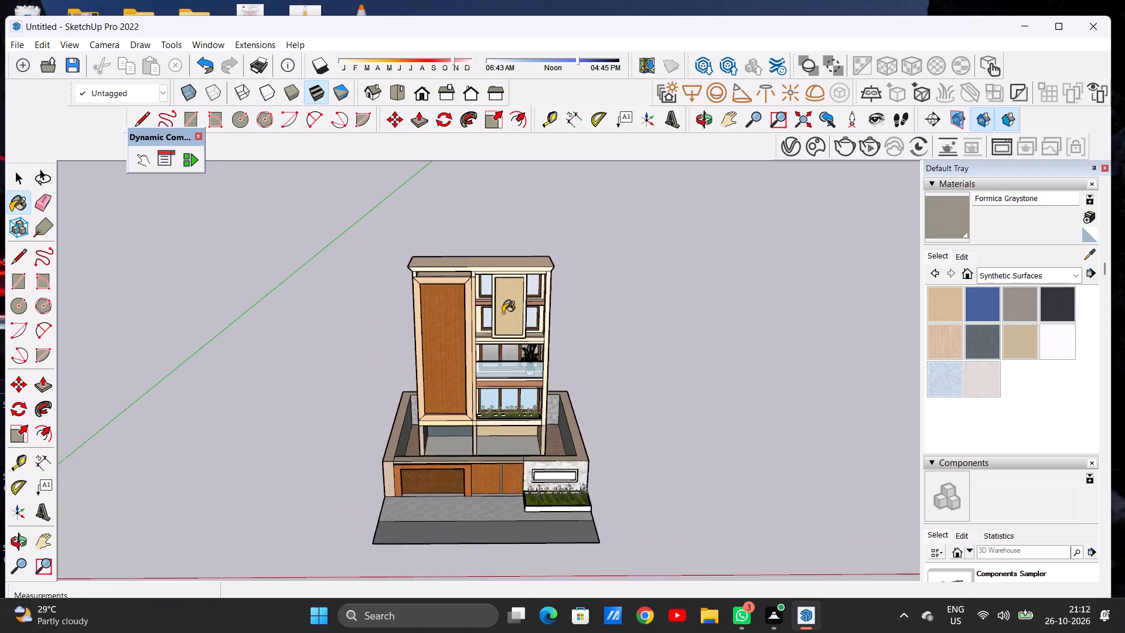
scroll(503, 313, "up", 3)
scroll(503, 313, "down", 1)
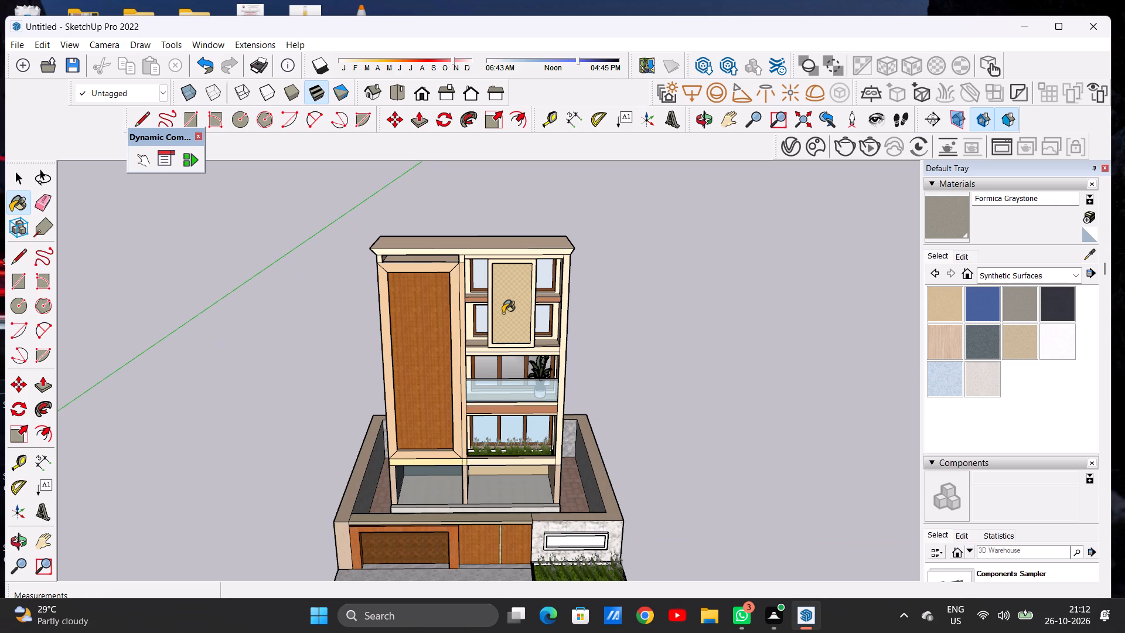
scroll(473, 296, "down", 4)
scroll(492, 273, "up", 14)
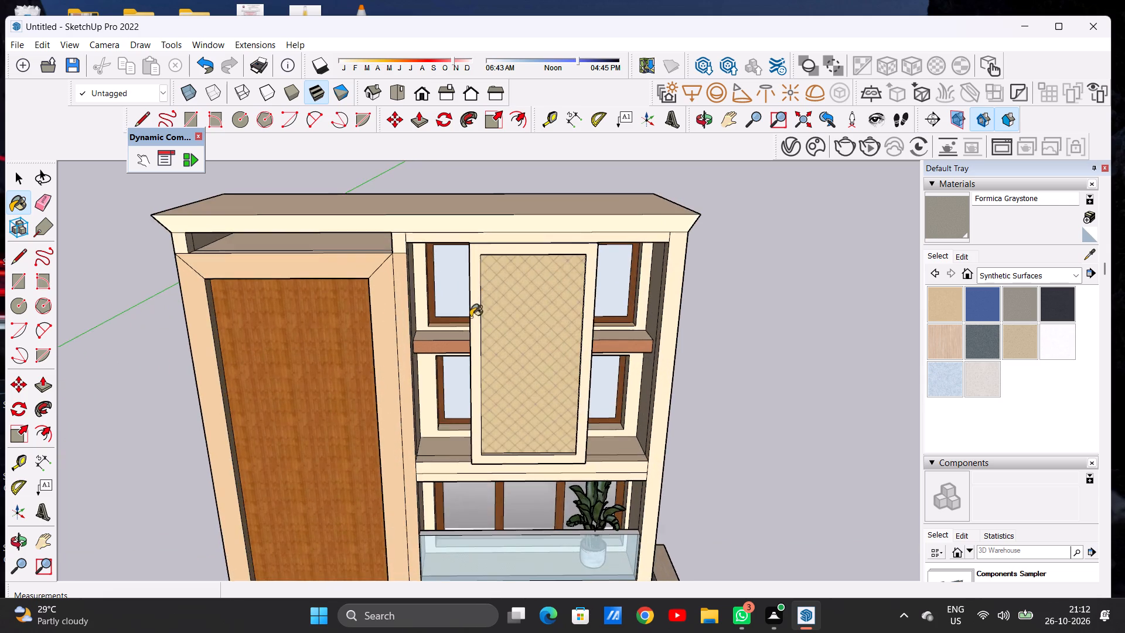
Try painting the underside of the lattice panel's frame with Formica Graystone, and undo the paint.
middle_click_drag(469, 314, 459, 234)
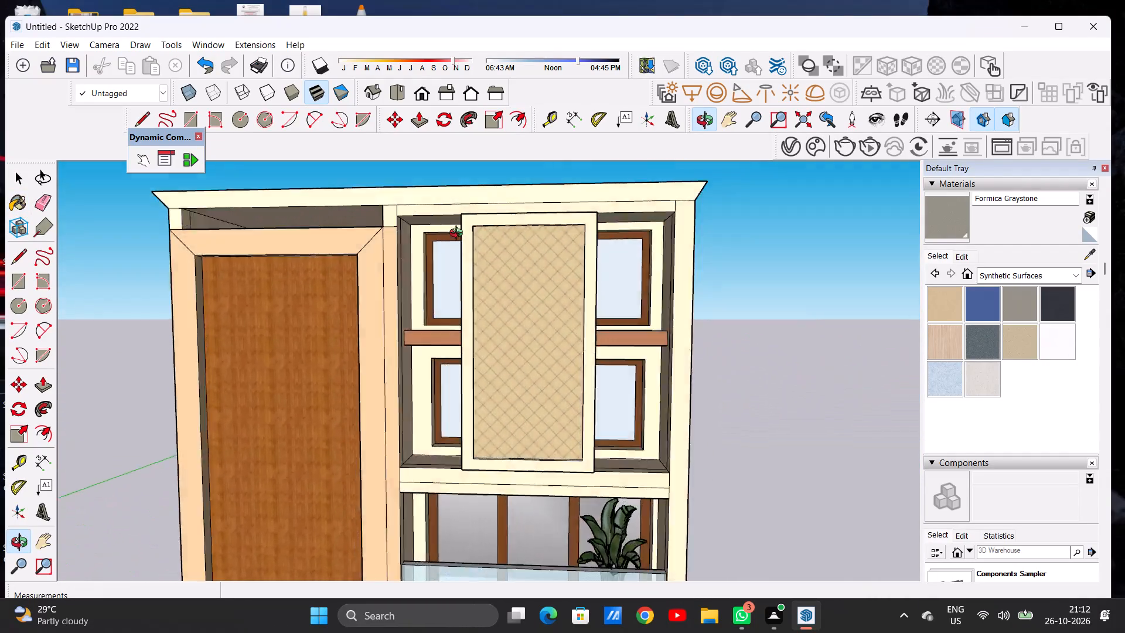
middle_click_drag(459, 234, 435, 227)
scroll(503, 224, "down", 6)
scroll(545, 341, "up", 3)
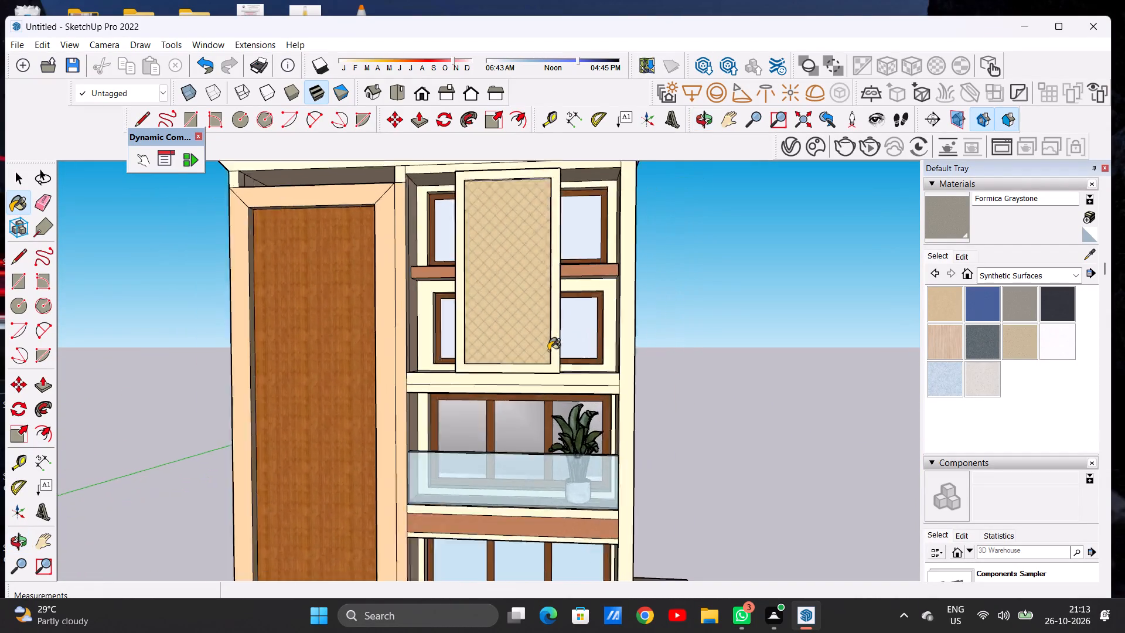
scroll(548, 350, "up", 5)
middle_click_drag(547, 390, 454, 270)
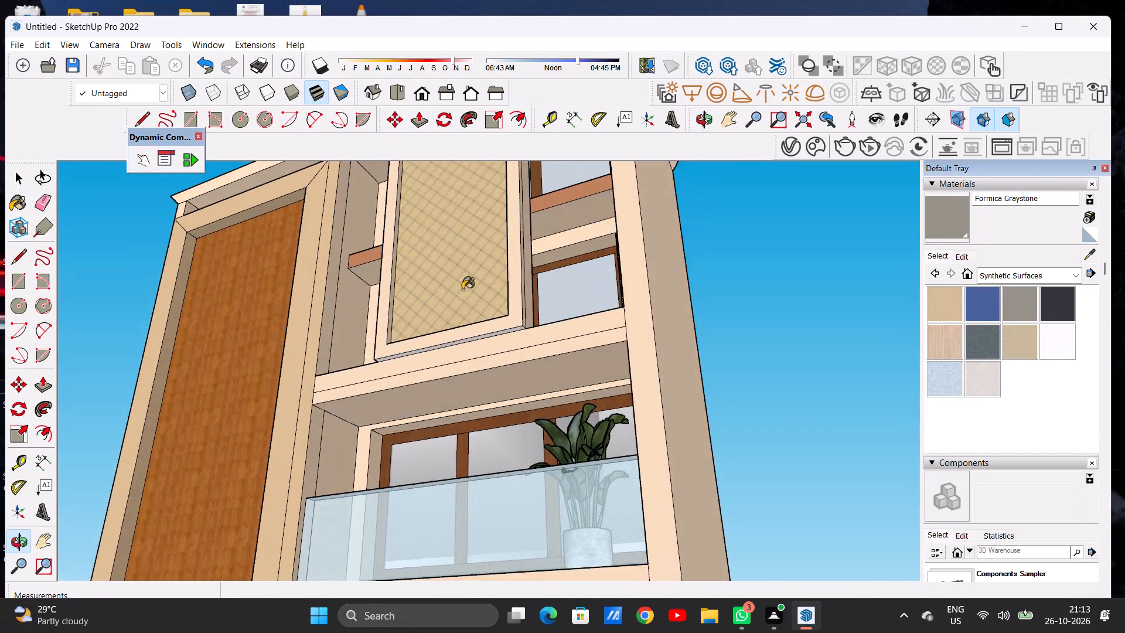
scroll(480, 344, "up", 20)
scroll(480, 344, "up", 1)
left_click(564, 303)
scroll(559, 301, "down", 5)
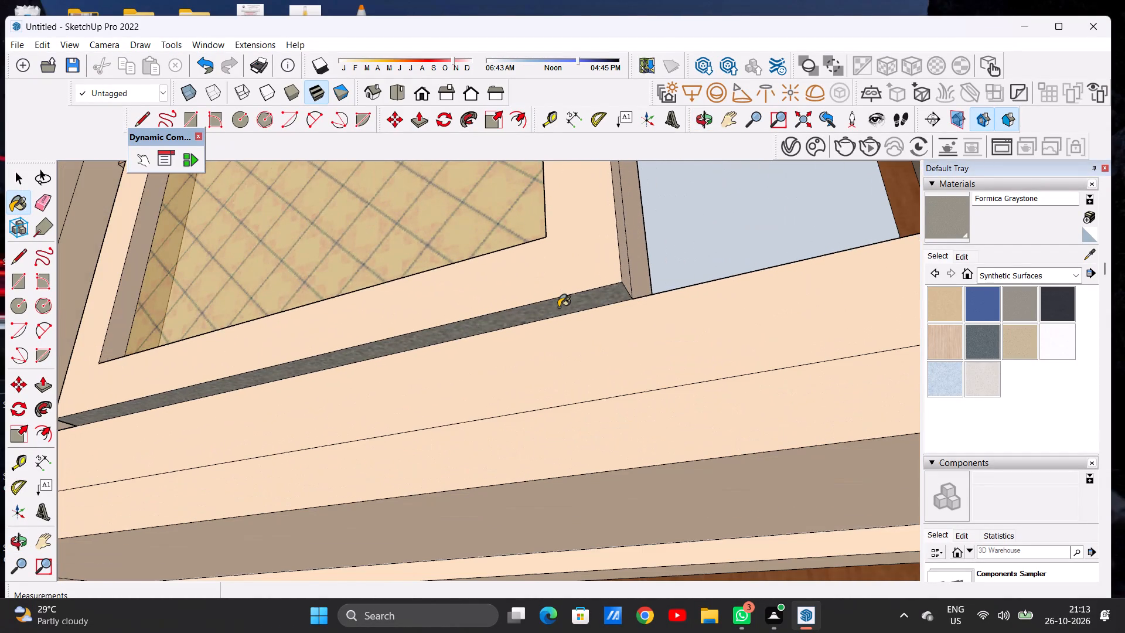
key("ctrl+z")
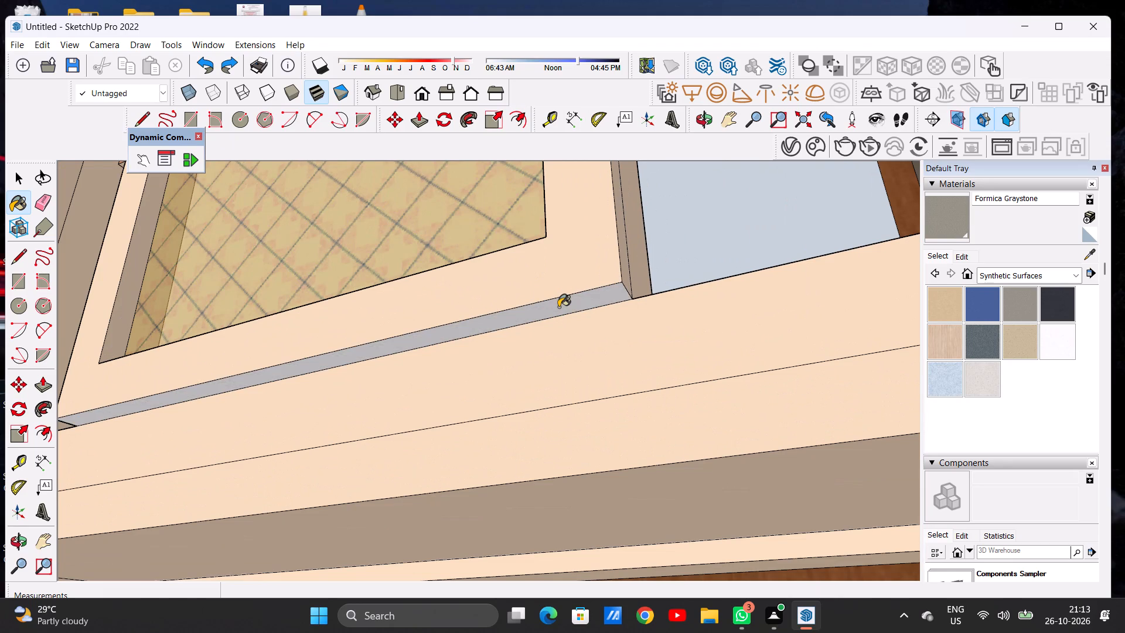
Paint the underside of the lattice panel's frame with 0012_Bisque from the Colors-Named materials.
left_click(994, 274)
left_click(1005, 333)
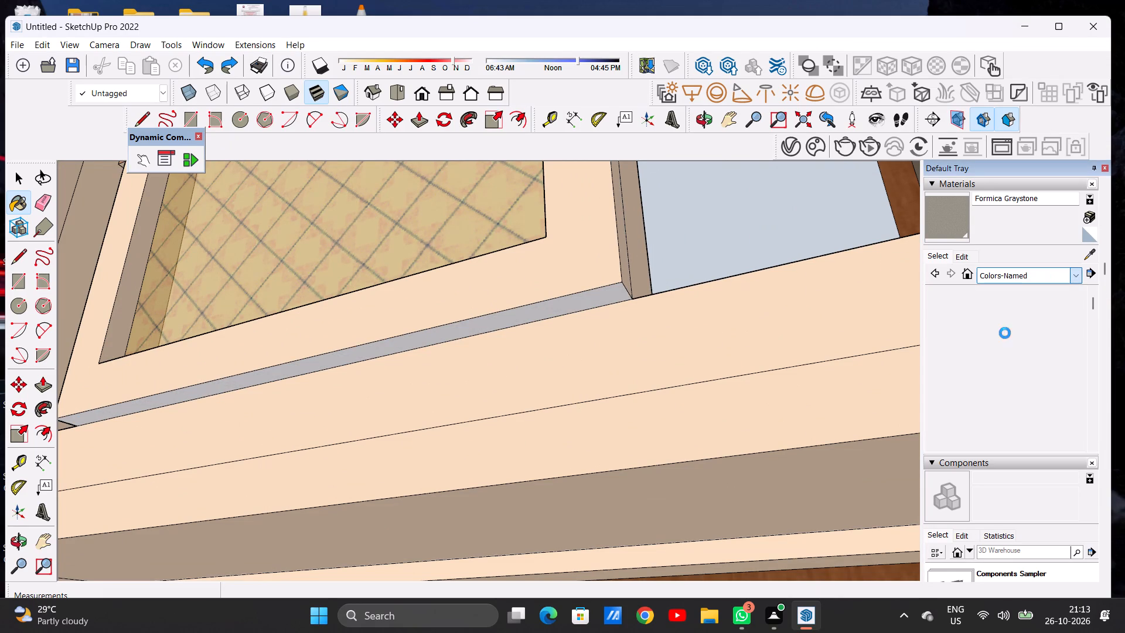
left_click(1054, 370)
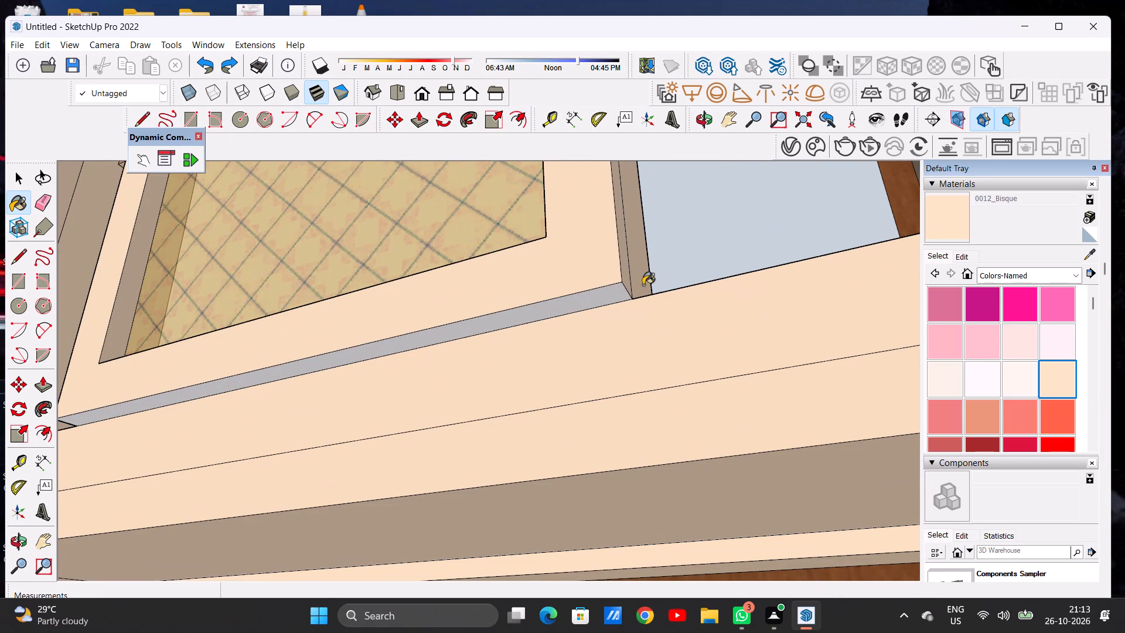
scroll(606, 289, "up", 8)
left_click(606, 291)
scroll(645, 314, "down", 17)
Paint the back face of the lattice panel in front of the upper windows with the same Bisque colour.
middle_click_drag(420, 328, 628, 366)
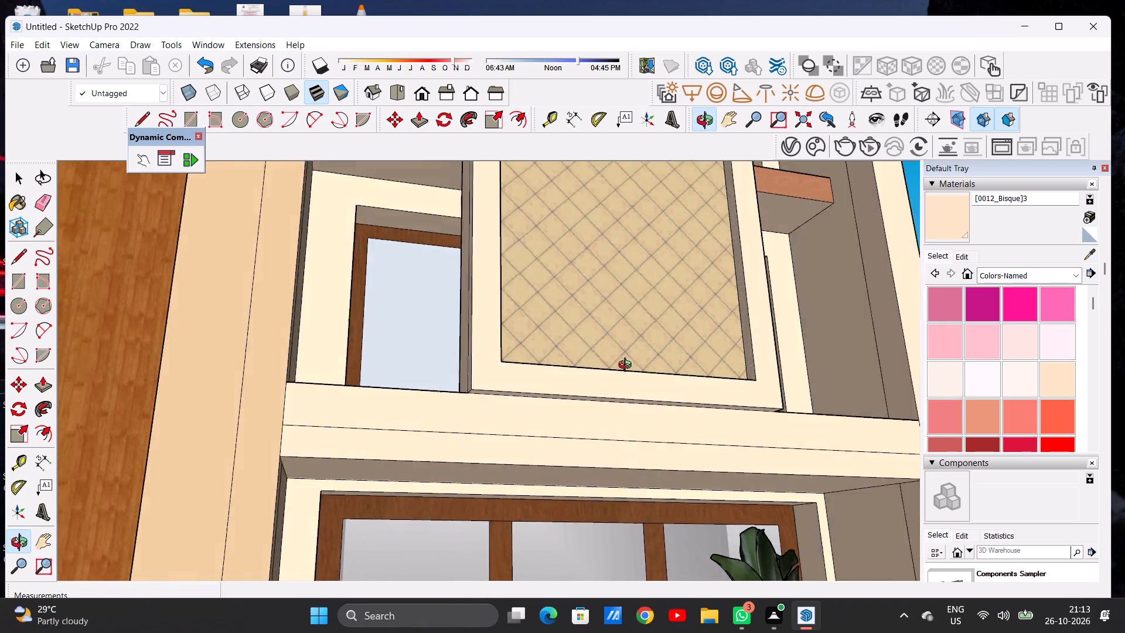
middle_click_drag(628, 366, 563, 387)
scroll(551, 396, "down", 10)
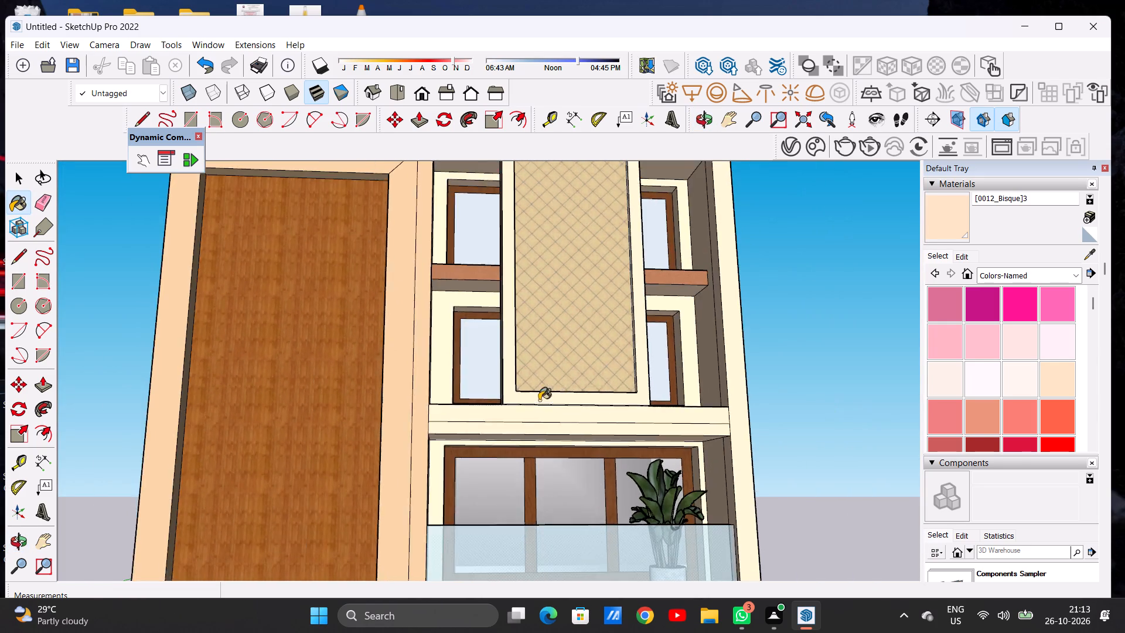
scroll(539, 400, "down", 9)
middle_click_drag(563, 359, 284, 426)
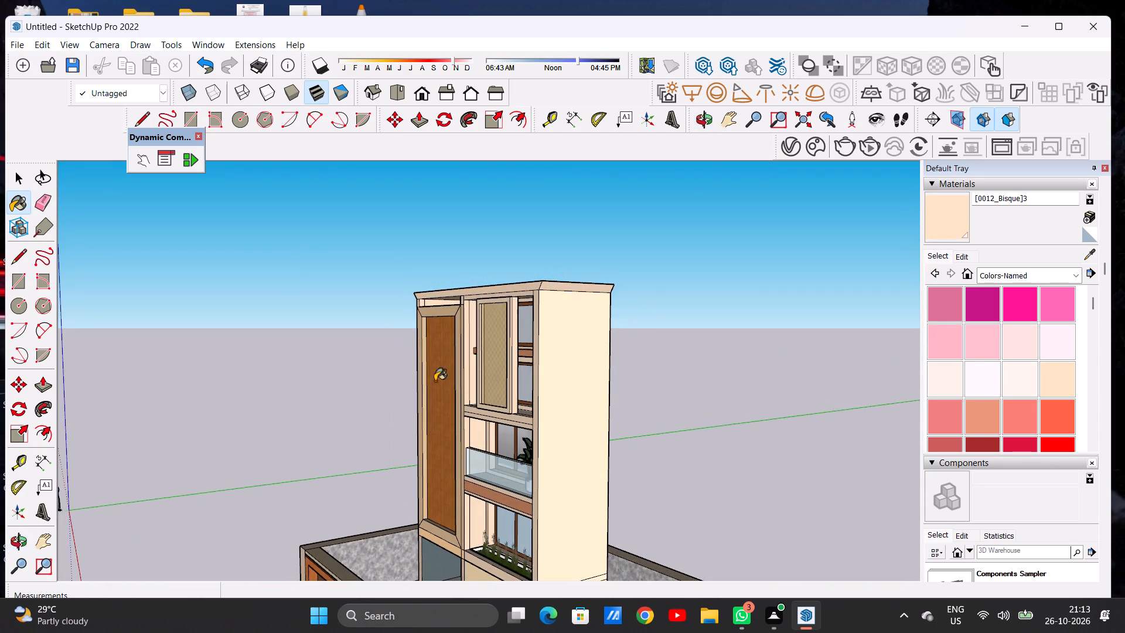
scroll(448, 357, "up", 7)
middle_click_drag(468, 367, 456, 381)
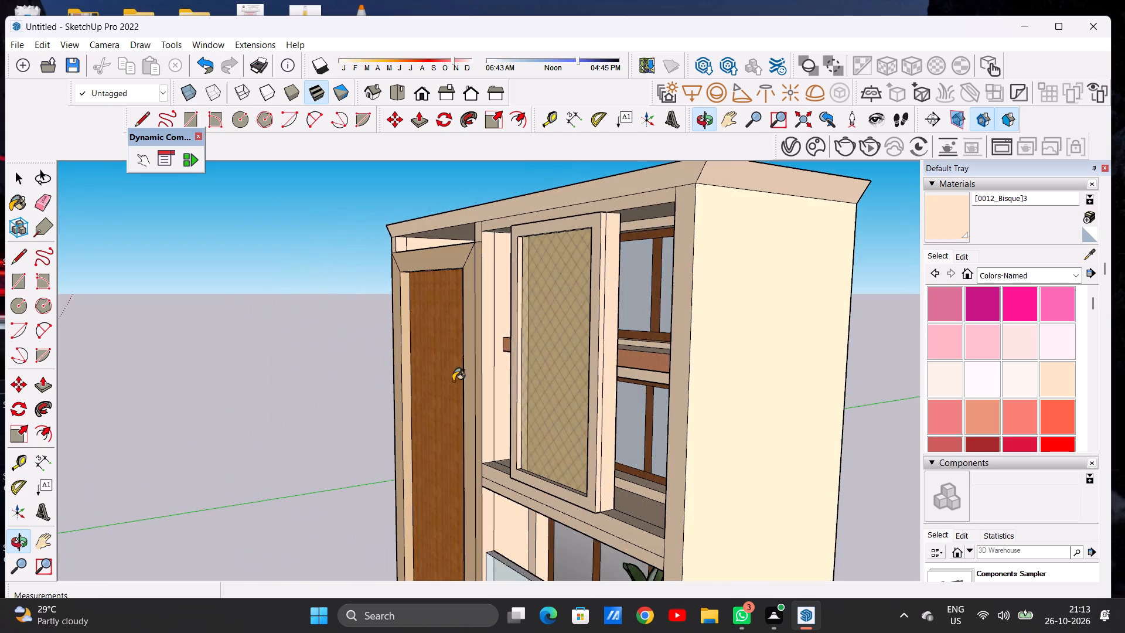
scroll(534, 306, "down", 6)
scroll(591, 386, "up", 15)
middle_click_drag(602, 367, 588, 368)
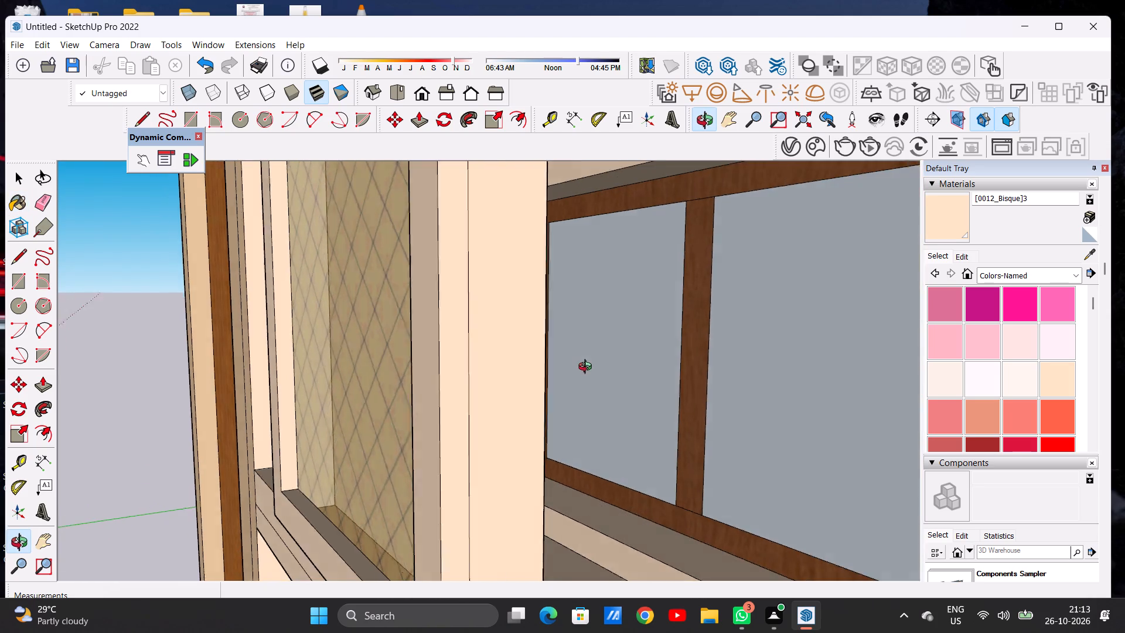
middle_click_drag(588, 368, 556, 377)
scroll(458, 376, "up", 6)
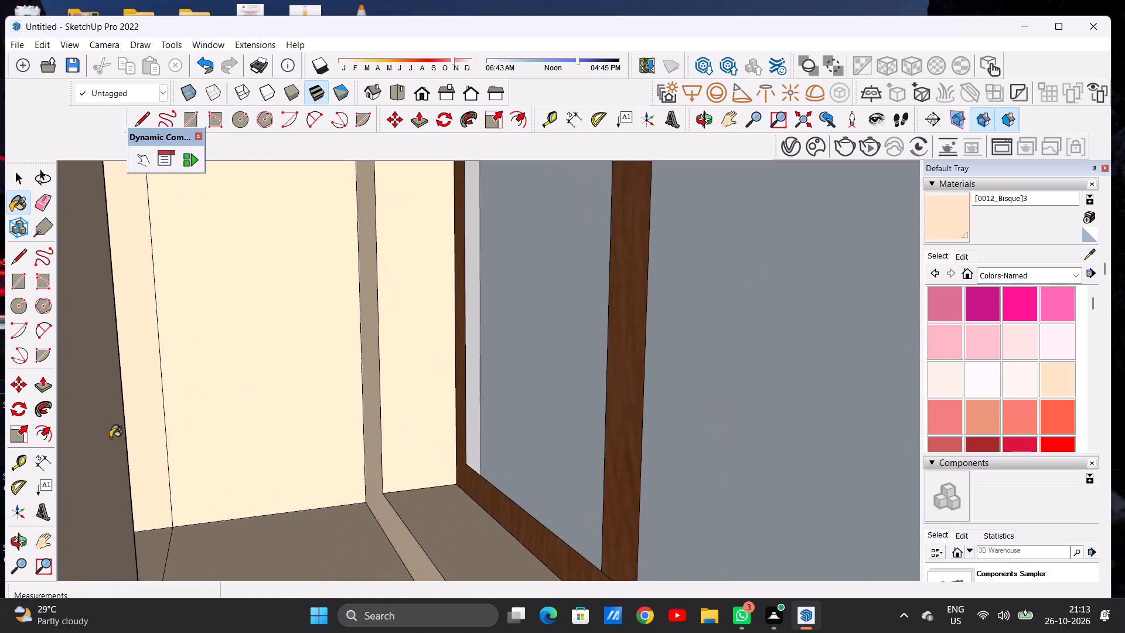
left_click(93, 461)
scroll(279, 417, "down", 6)
scroll(411, 384, "down", 5)
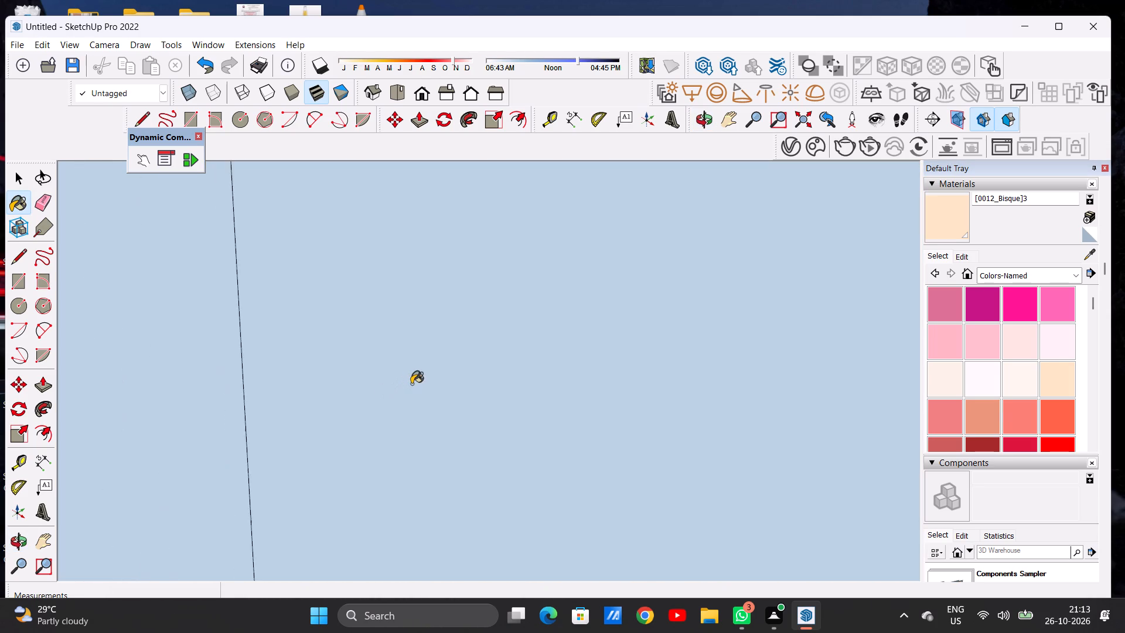
Switch to the front view and examine the planter, window recess and floor-band undersides of the lower floors for unpainted faces.
scroll(411, 384, "down", 7)
scroll(417, 378, "up", 1)
scroll(417, 378, "down", 4)
scroll(417, 378, "up", 1)
scroll(417, 378, "down", 16)
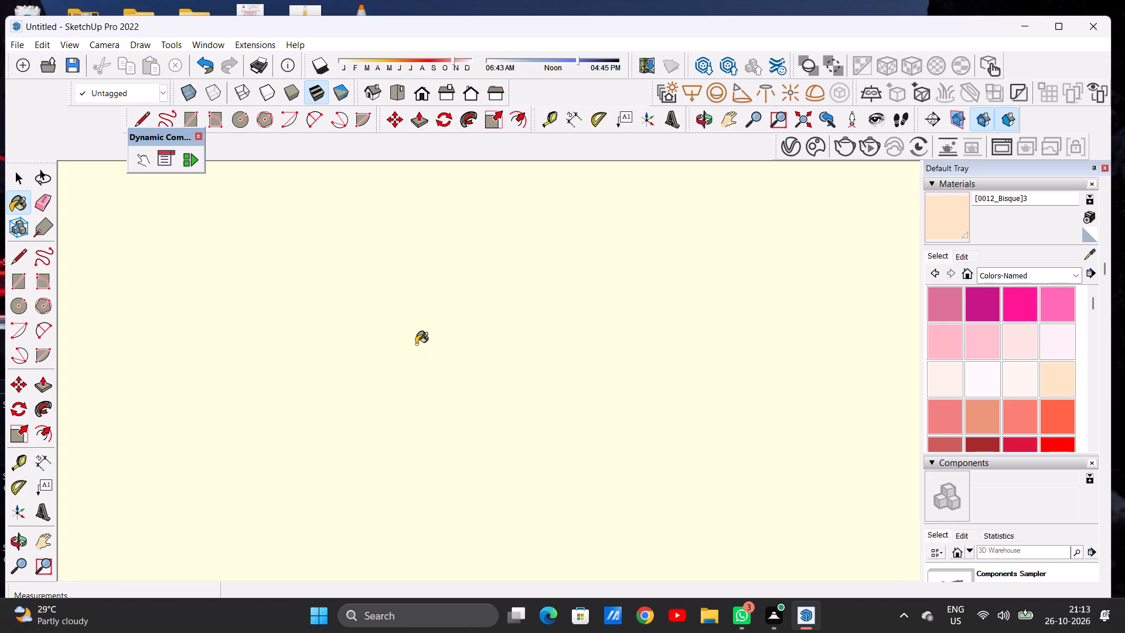
left_click(396, 91)
left_click(424, 88)
scroll(404, 257, "down", 5)
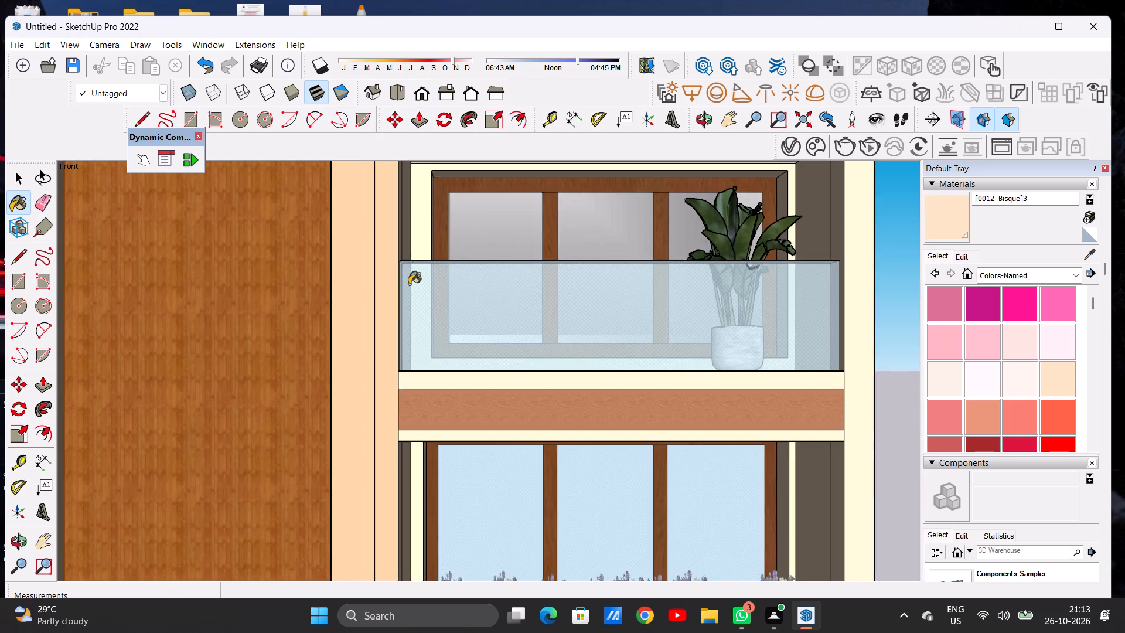
scroll(409, 284, "down", 10)
scroll(508, 353, "down", 9)
middle_click_drag(513, 374, 476, 407)
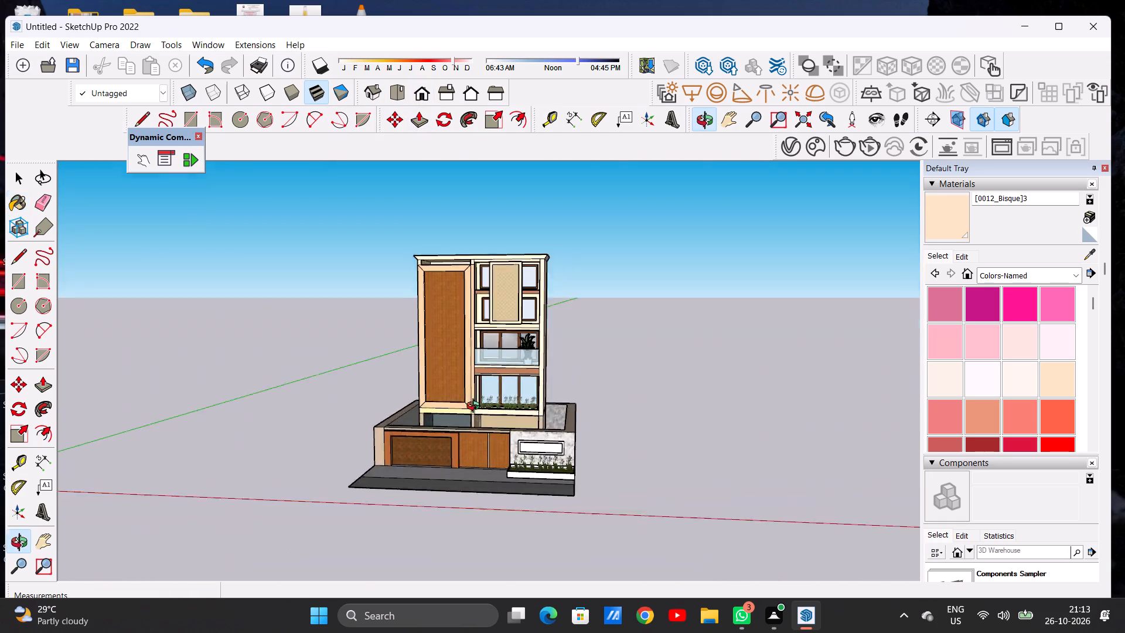
middle_click_drag(476, 407, 470, 474)
scroll(495, 403, "up", 18)
middle_click_drag(522, 399, 353, 430)
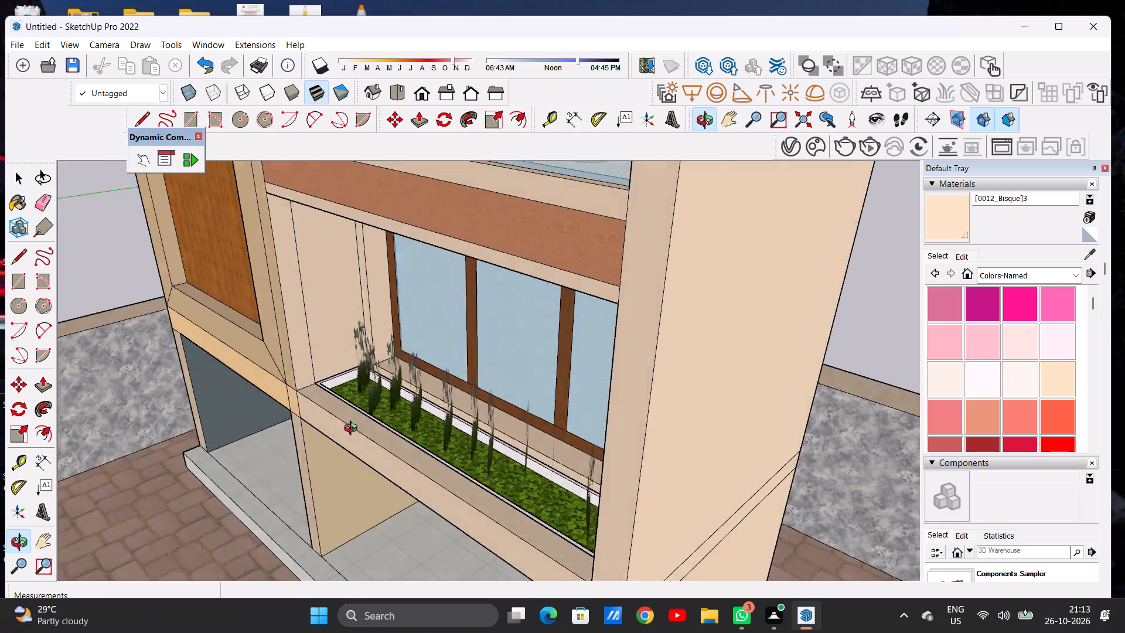
middle_click_drag(353, 430, 394, 439)
scroll(416, 403, "up", 2)
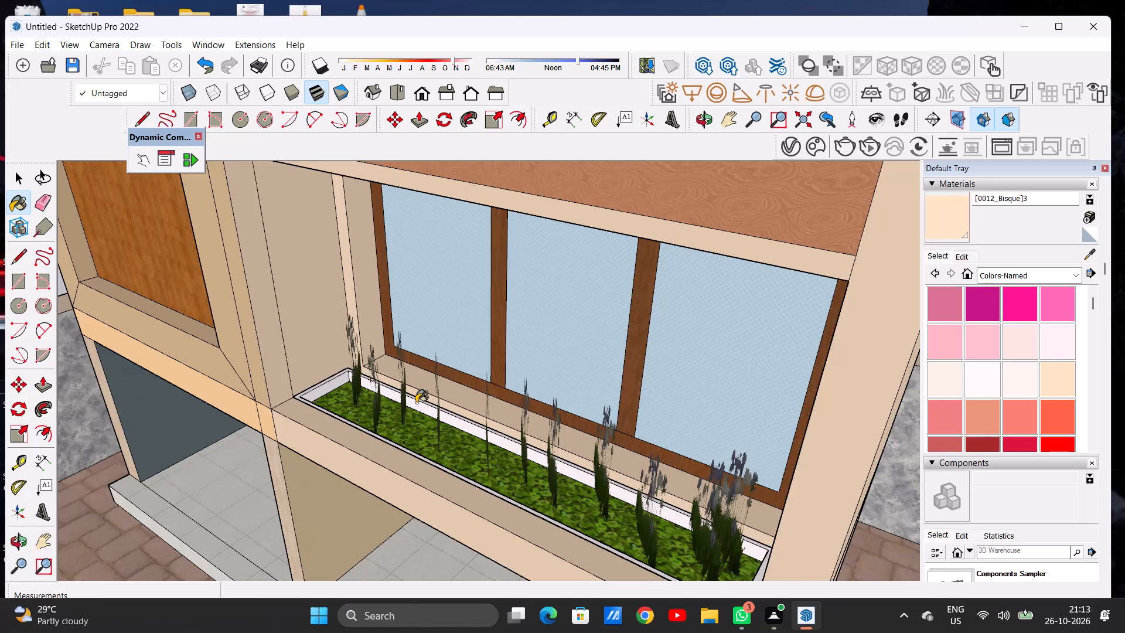
scroll(447, 382, "down", 13)
middle_click_drag(472, 376, 521, 362)
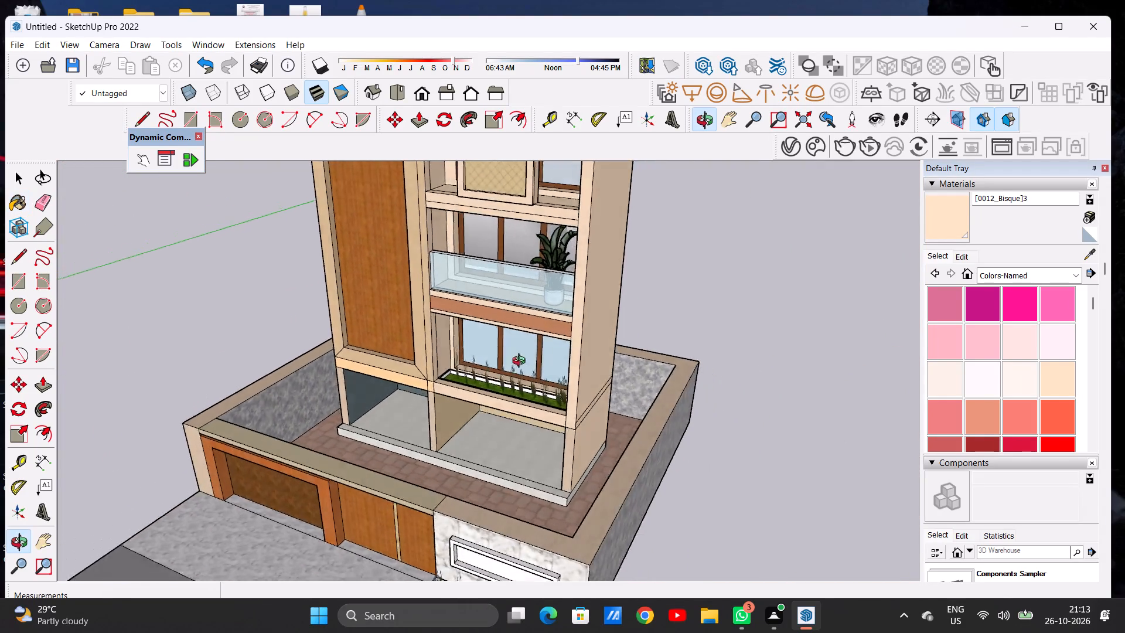
middle_click_drag(521, 362, 771, 291)
scroll(584, 331, "up", 7)
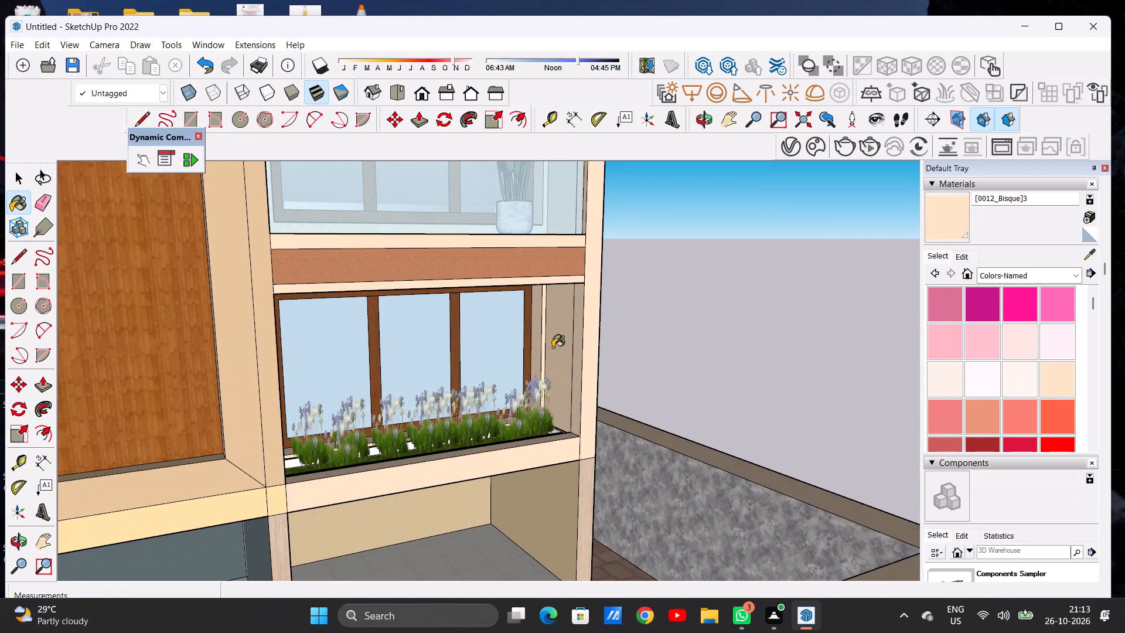
middle_click_drag(552, 348, 414, 230)
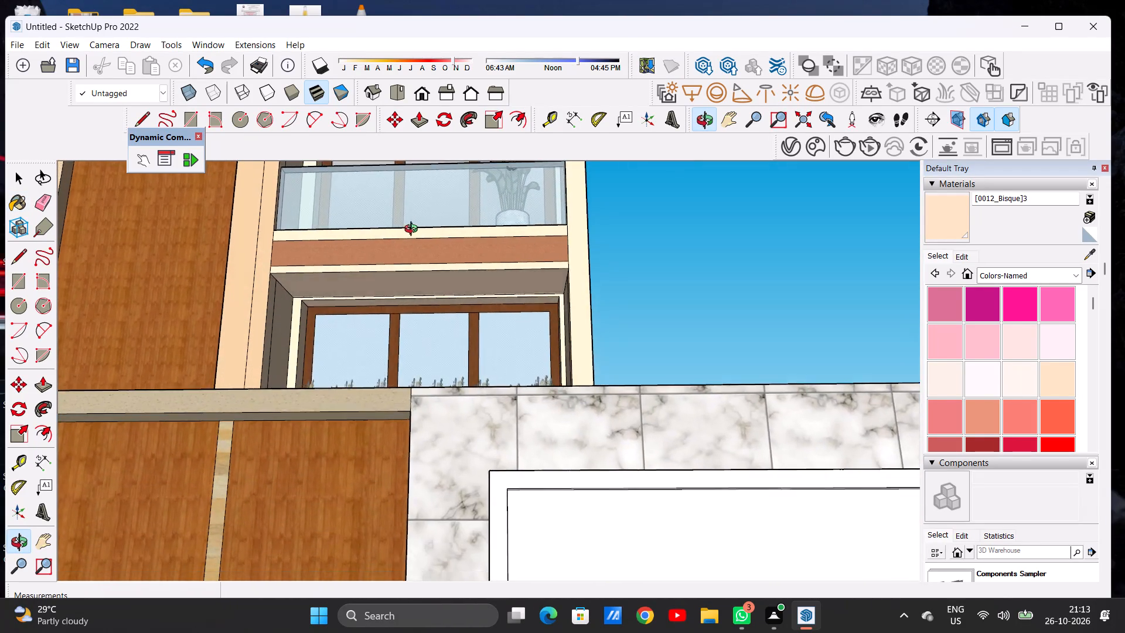
middle_click_drag(414, 230, 414, 369)
scroll(414, 369, "up", 1)
scroll(452, 406, "down", 6)
scroll(430, 418, "up", 1)
scroll(430, 418, "down", 8)
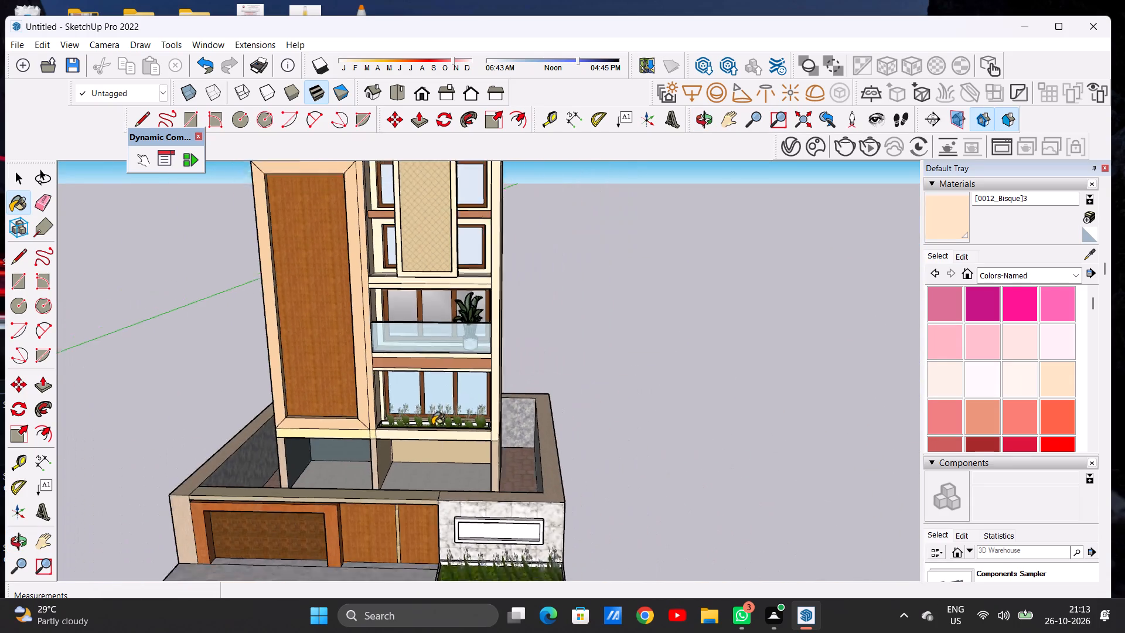
Examine the lattice panel, the upper windows and the wood-clad front facade for remaining unpainted faces.
scroll(432, 425, "down", 3)
scroll(431, 287, "up", 15)
middle_click_drag(473, 274, 458, 276)
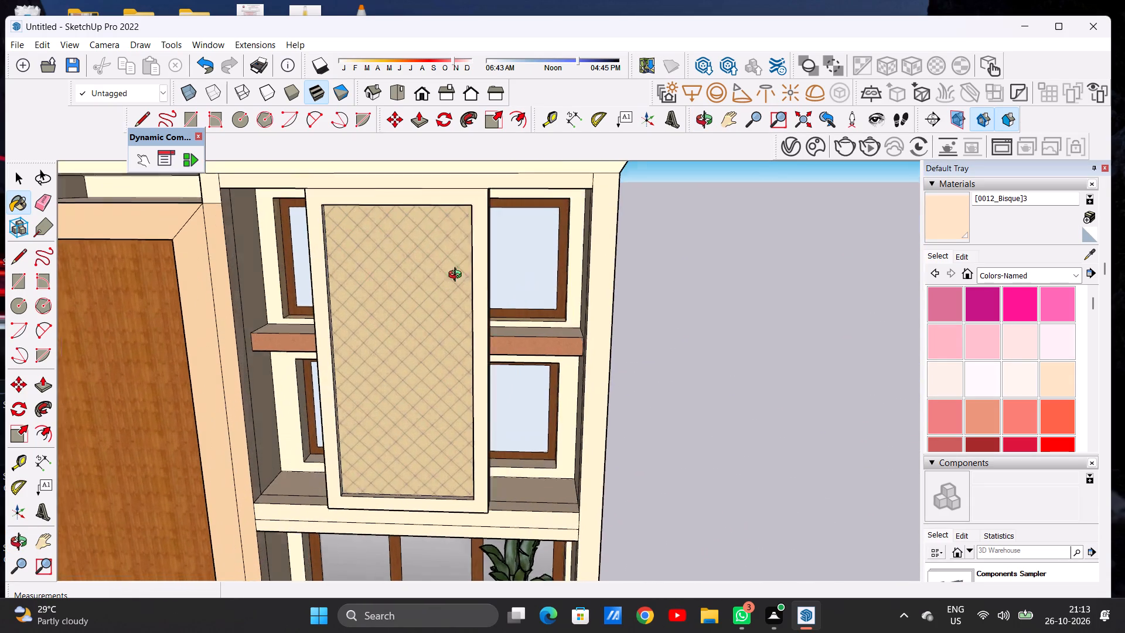
middle_click_drag(458, 276, 432, 272)
middle_click_drag(452, 268, 532, 256)
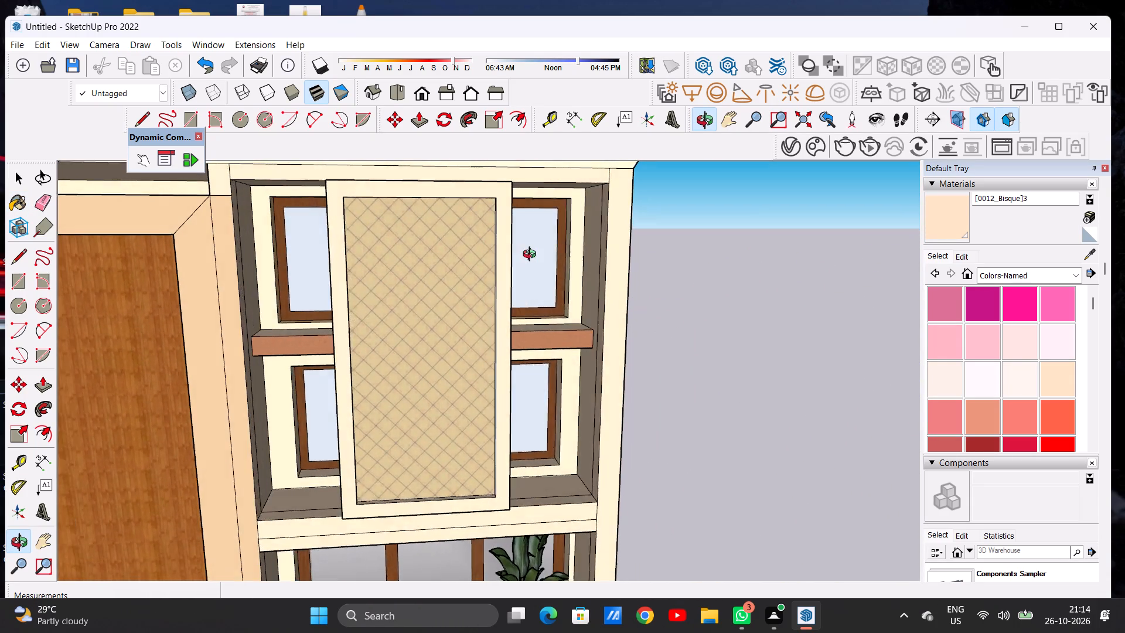
middle_click_drag(532, 256, 524, 256)
scroll(555, 295, "down", 2)
scroll(564, 299, "up", 1)
scroll(567, 299, "down", 1)
scroll(570, 299, "up", 1)
scroll(573, 299, "down", 10)
middle_click_drag(499, 307, 460, 280)
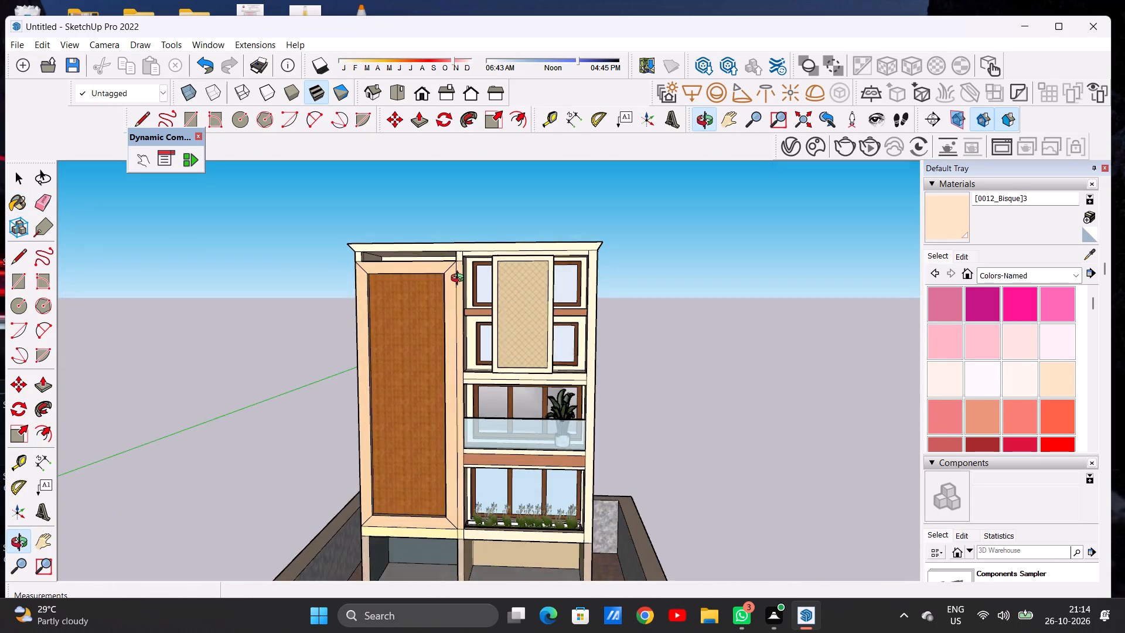
middle_click_drag(460, 280, 473, 275)
scroll(435, 326, "up", 7)
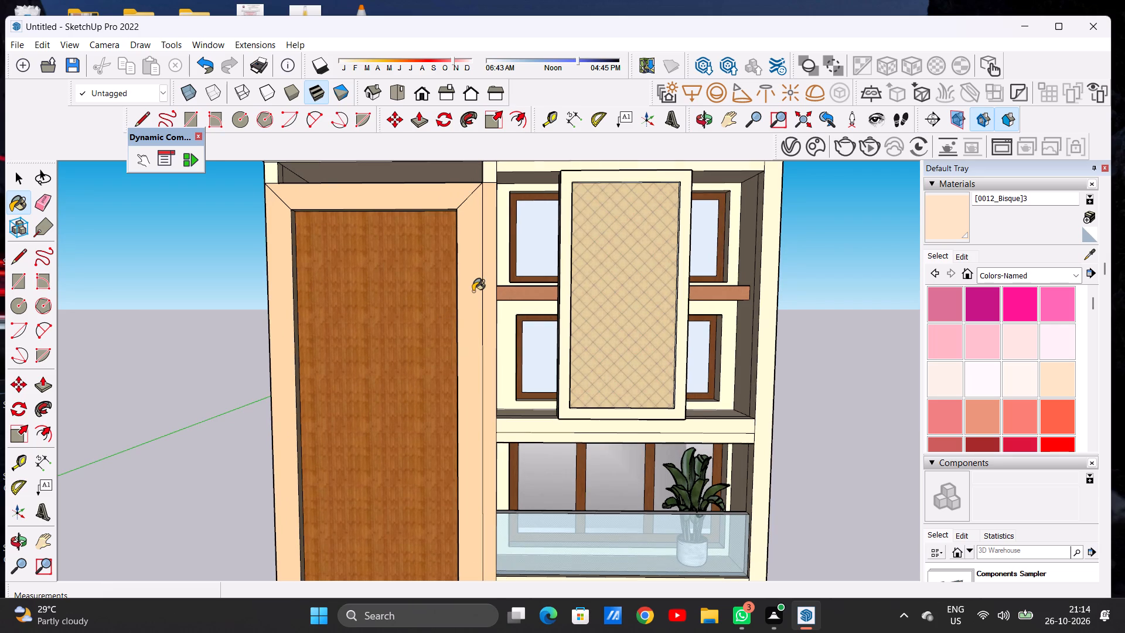
scroll(473, 291, "down", 6)
key("space")
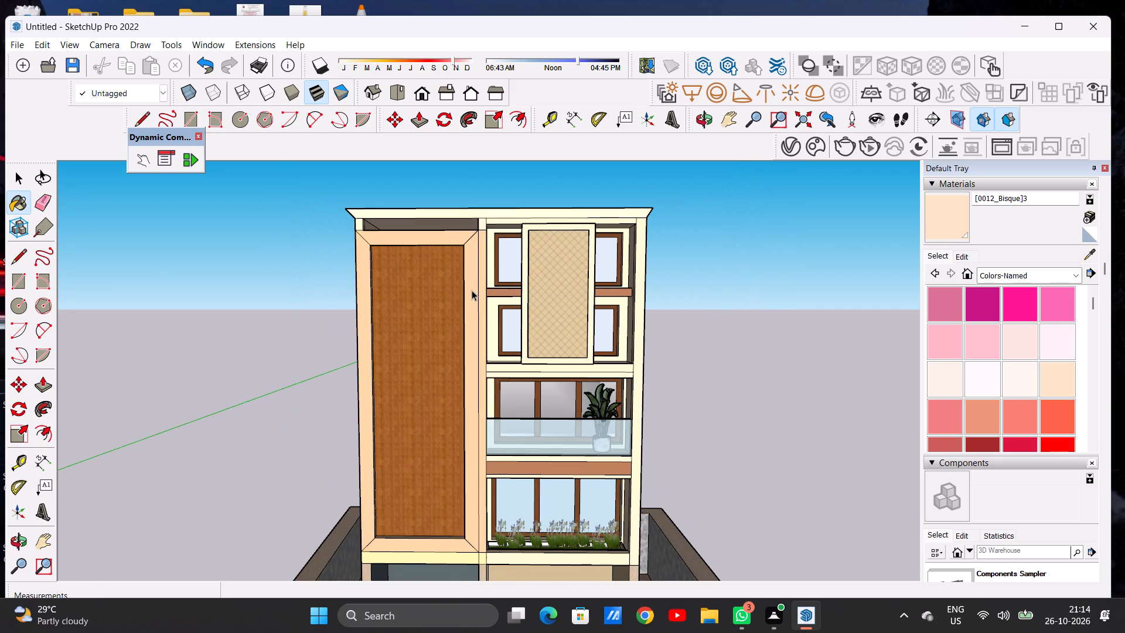
scroll(449, 283, "down", 5)
scroll(533, 438, "up", 4)
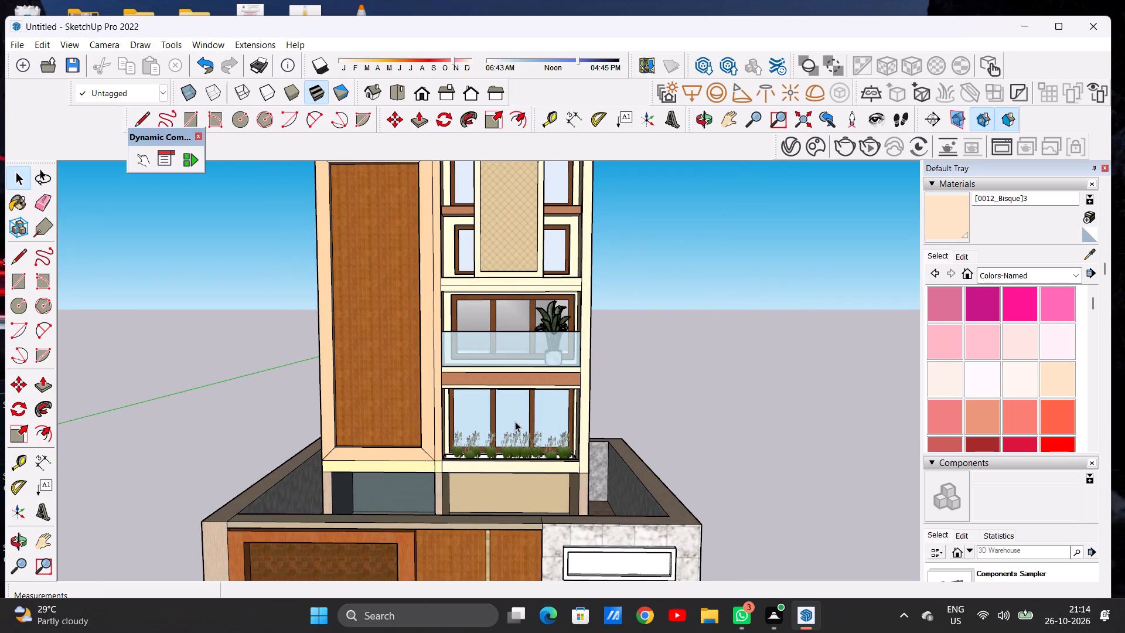
scroll(513, 393, "down", 6)
middle_click_drag(529, 417, 482, 530)
scroll(477, 452, "up", 4)
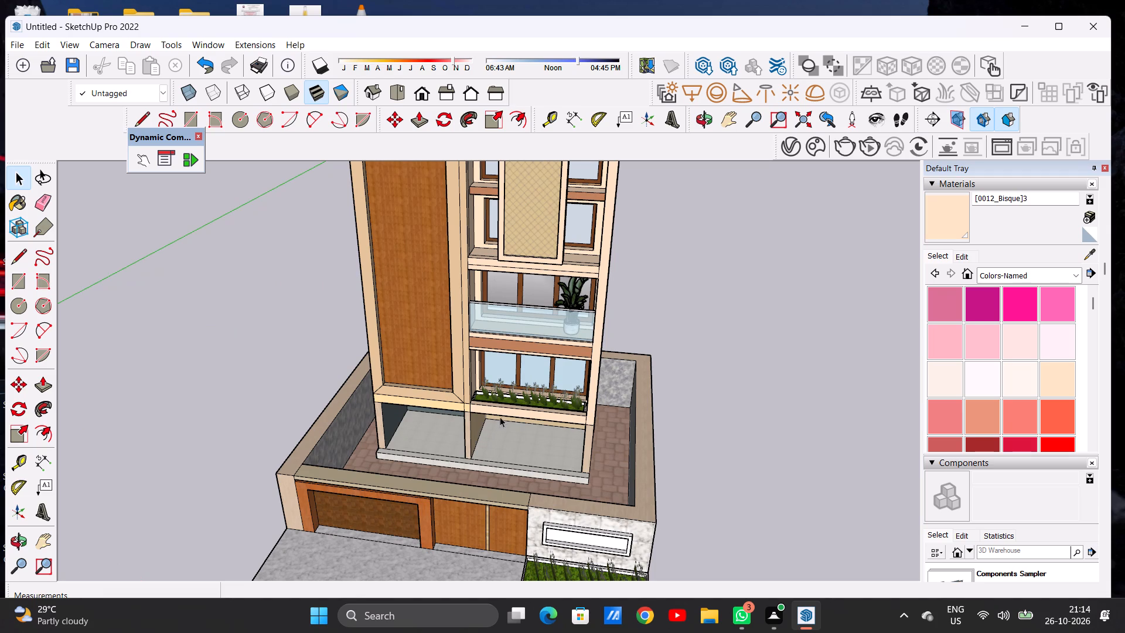
Examine the villa's side wall, the inner side of the gate and compound wall, and the whole front elevation.
middle_click_drag(568, 483, 123, 519)
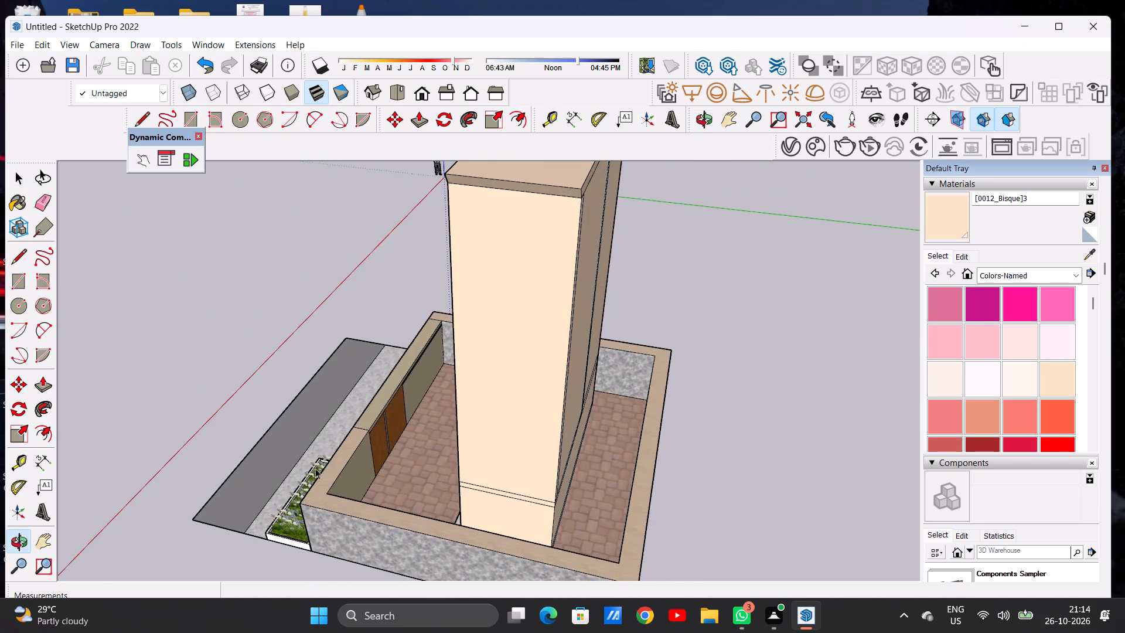
scroll(330, 454, "up", 6)
scroll(425, 421, "up", 16)
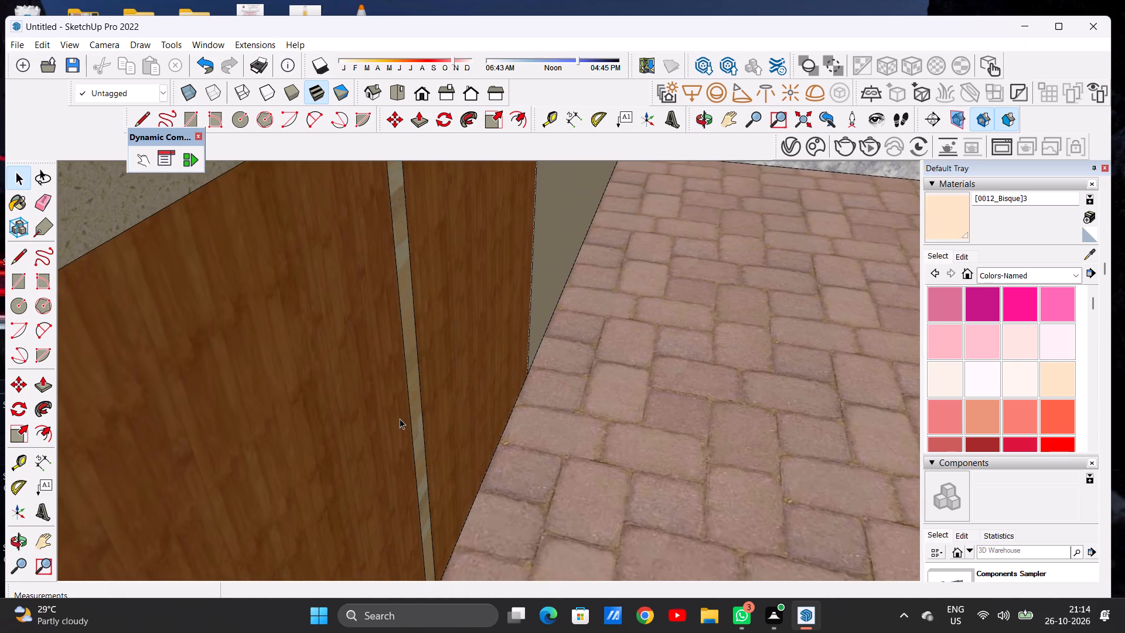
scroll(400, 423, "down", 7)
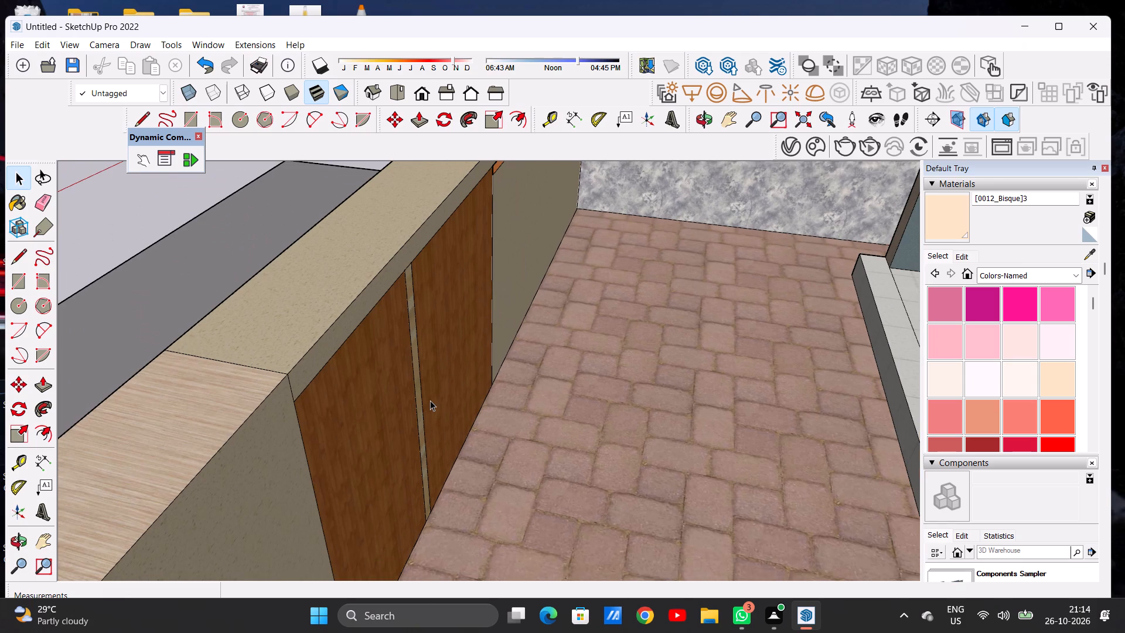
scroll(430, 400, "down", 11)
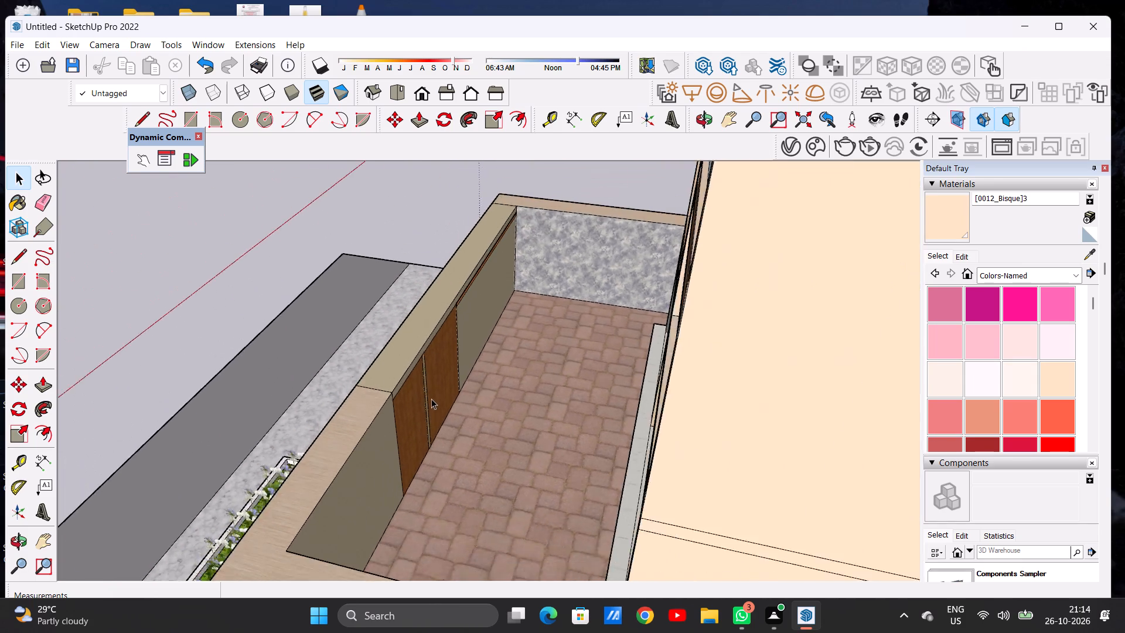
scroll(431, 399, "down", 2)
middle_click_drag(375, 398, 743, 335)
scroll(600, 370, "down", 2)
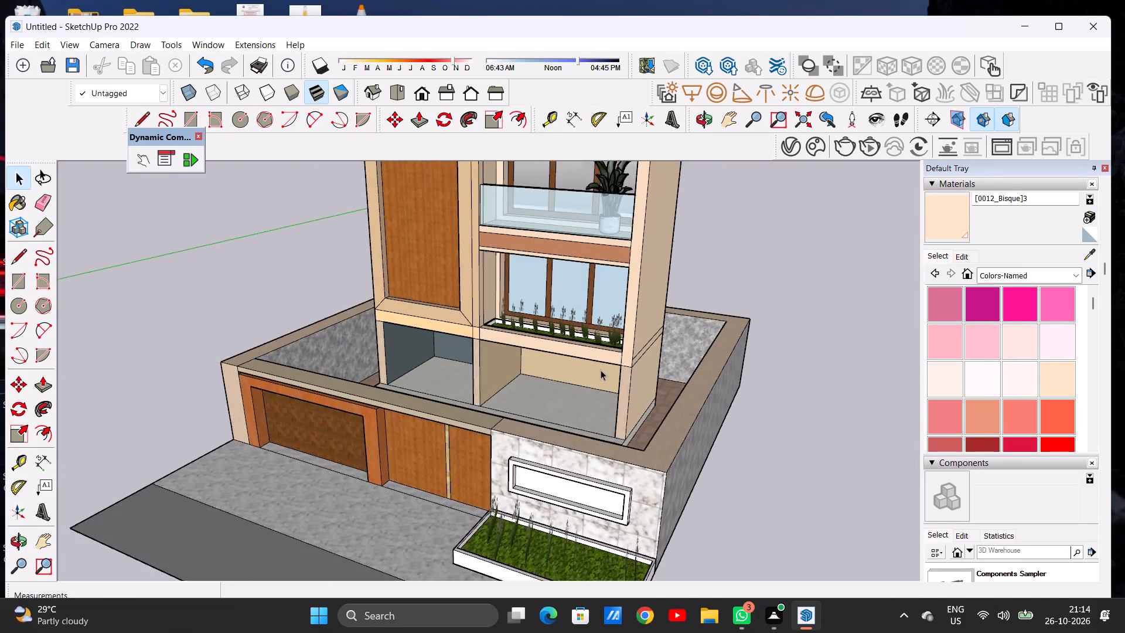
scroll(601, 370, "down", 3)
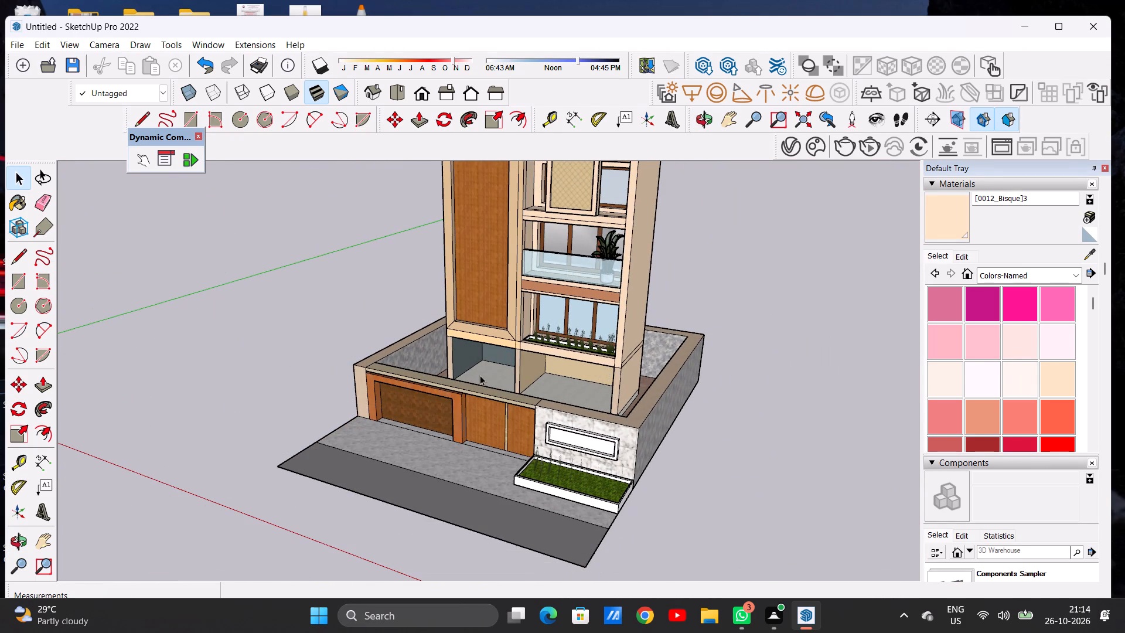
middle_click_drag(488, 375, 562, 358)
scroll(522, 373, "down", 6)
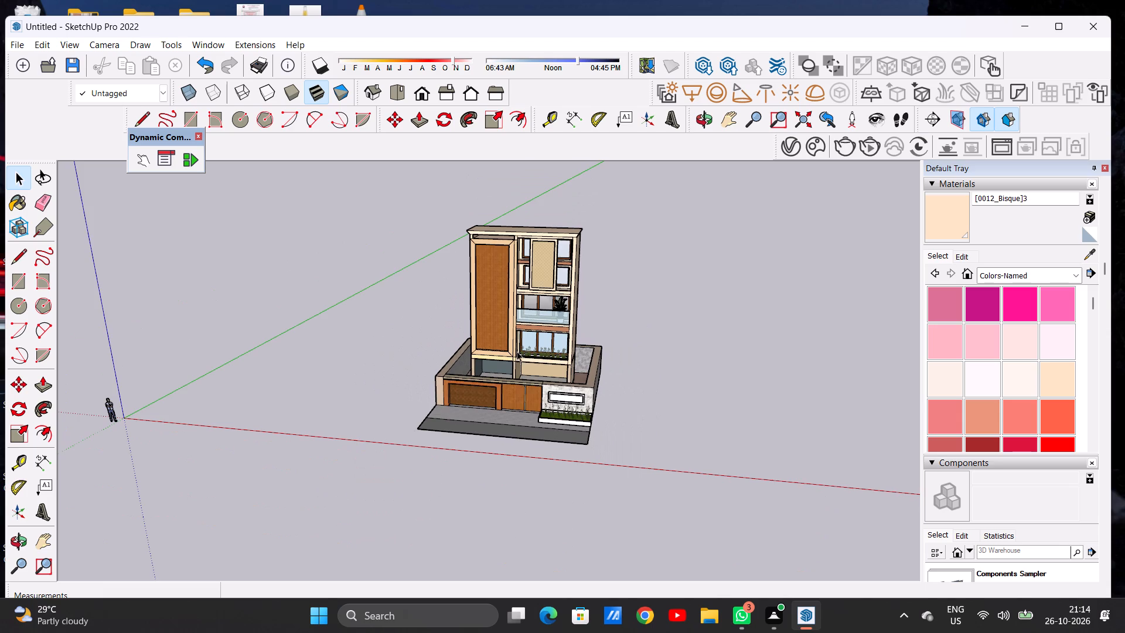
scroll(512, 290, "up", 4)
middle_click_drag(496, 334, 528, 300)
scroll(512, 395, "down", 6)
scroll(527, 291, "up", 5)
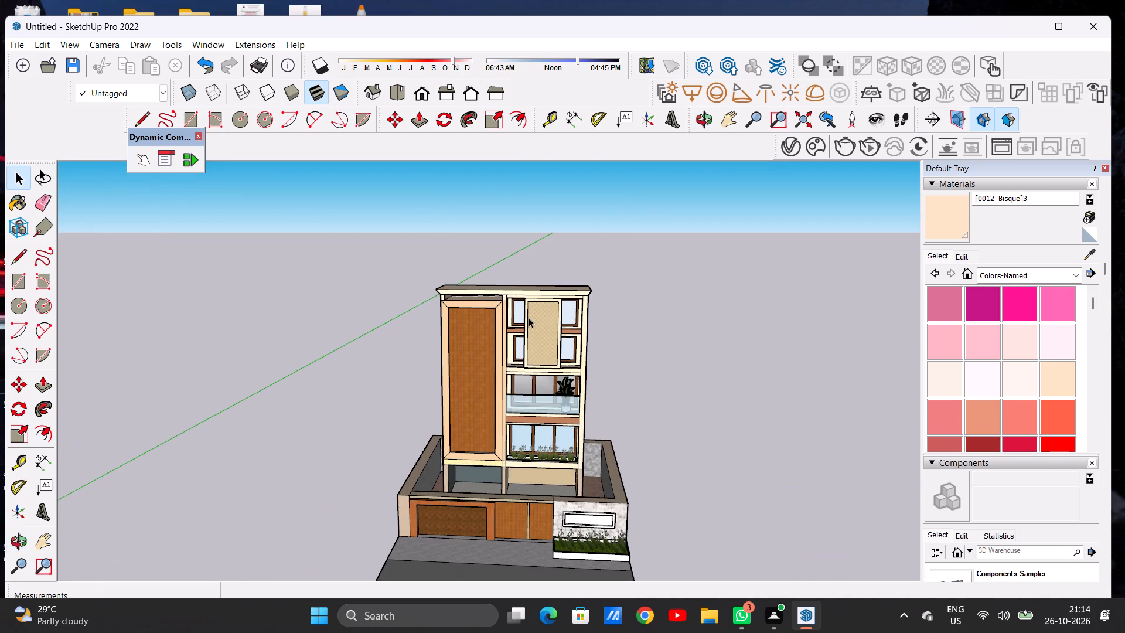
scroll(531, 292, "down", 4)
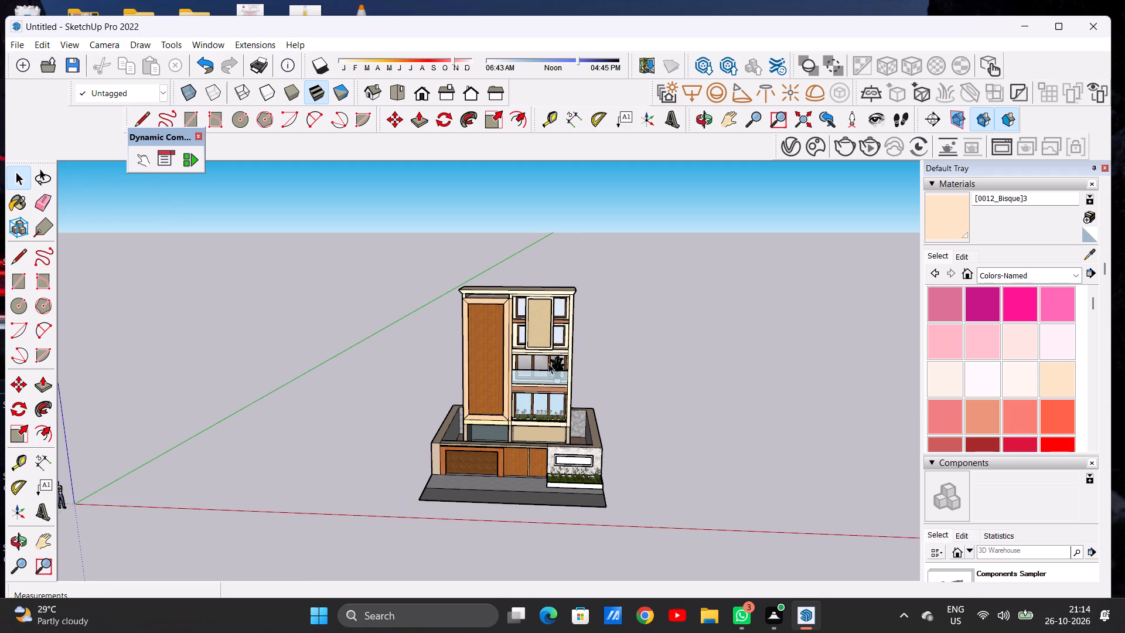
scroll(545, 389, "up", 7)
scroll(545, 389, "down", 6)
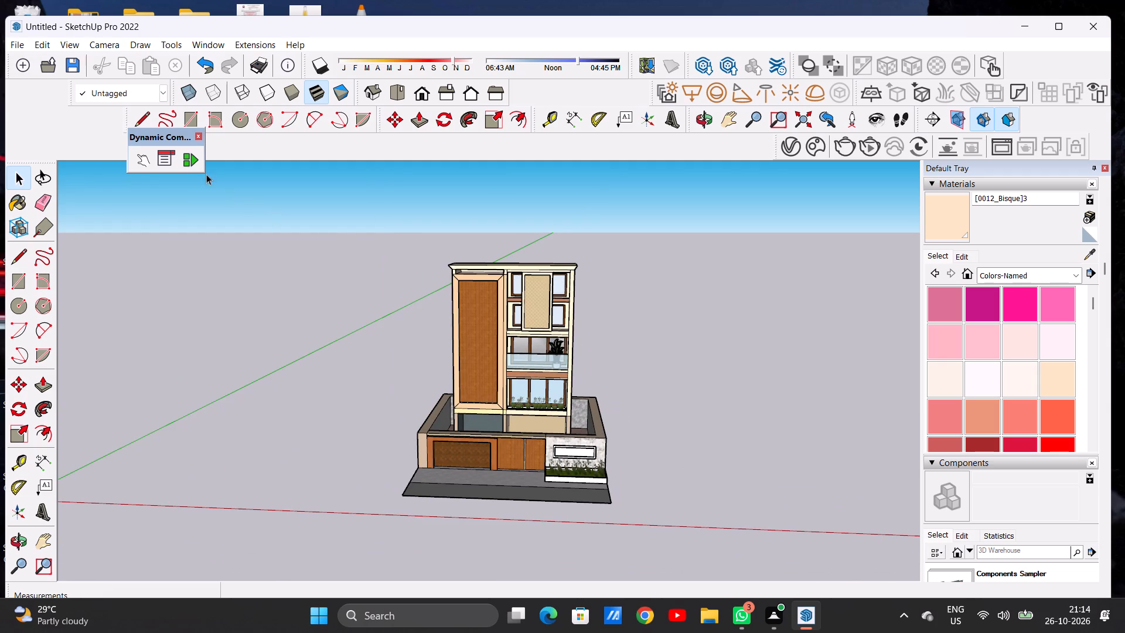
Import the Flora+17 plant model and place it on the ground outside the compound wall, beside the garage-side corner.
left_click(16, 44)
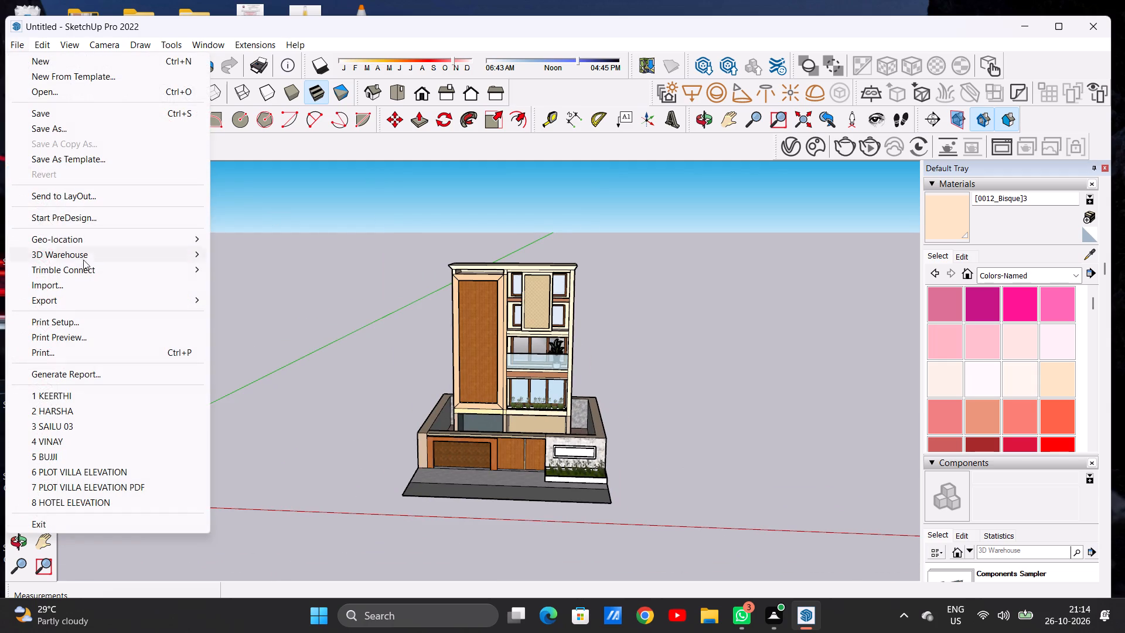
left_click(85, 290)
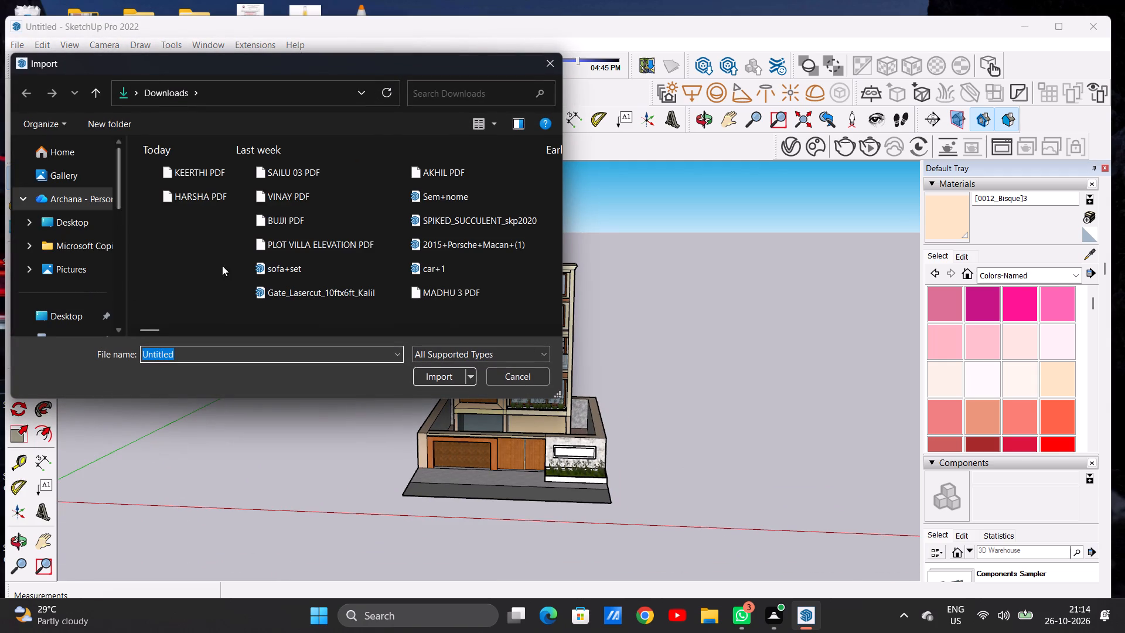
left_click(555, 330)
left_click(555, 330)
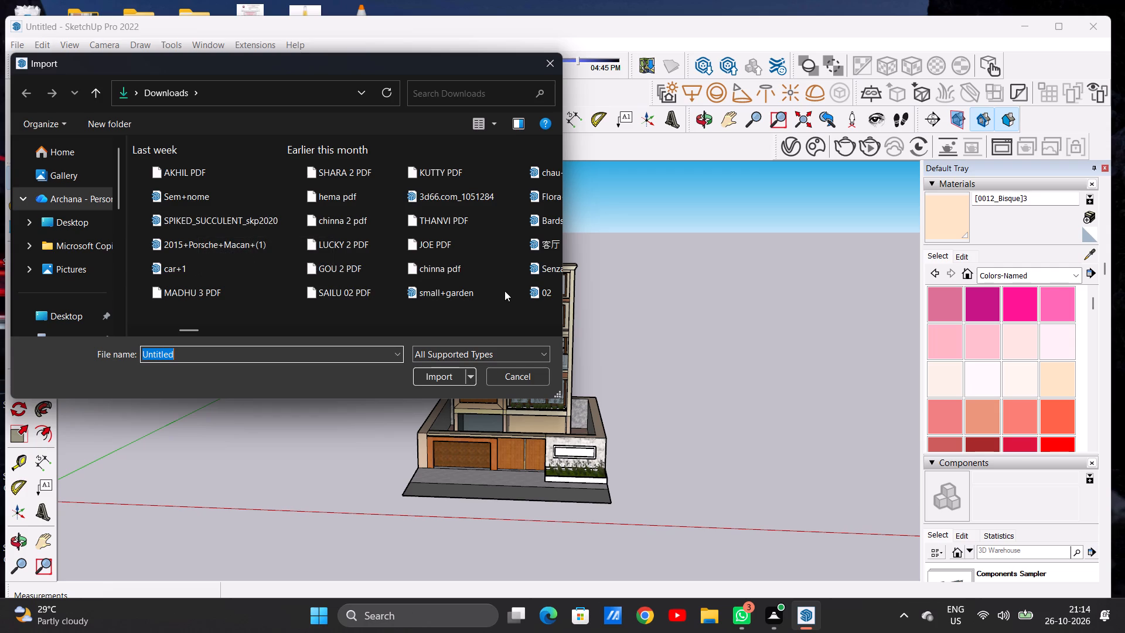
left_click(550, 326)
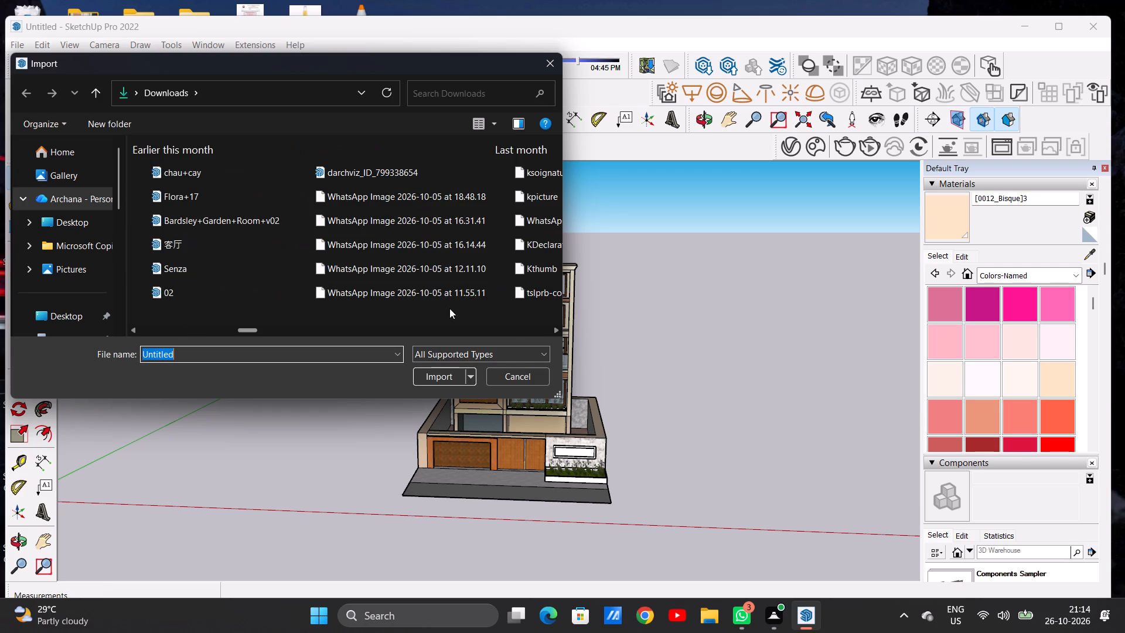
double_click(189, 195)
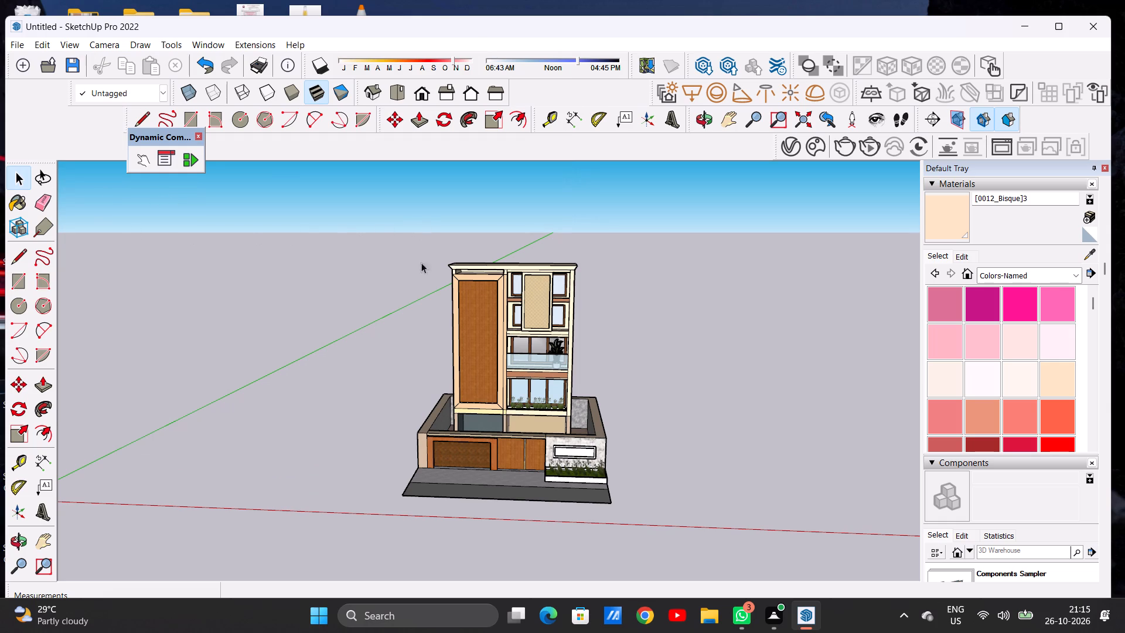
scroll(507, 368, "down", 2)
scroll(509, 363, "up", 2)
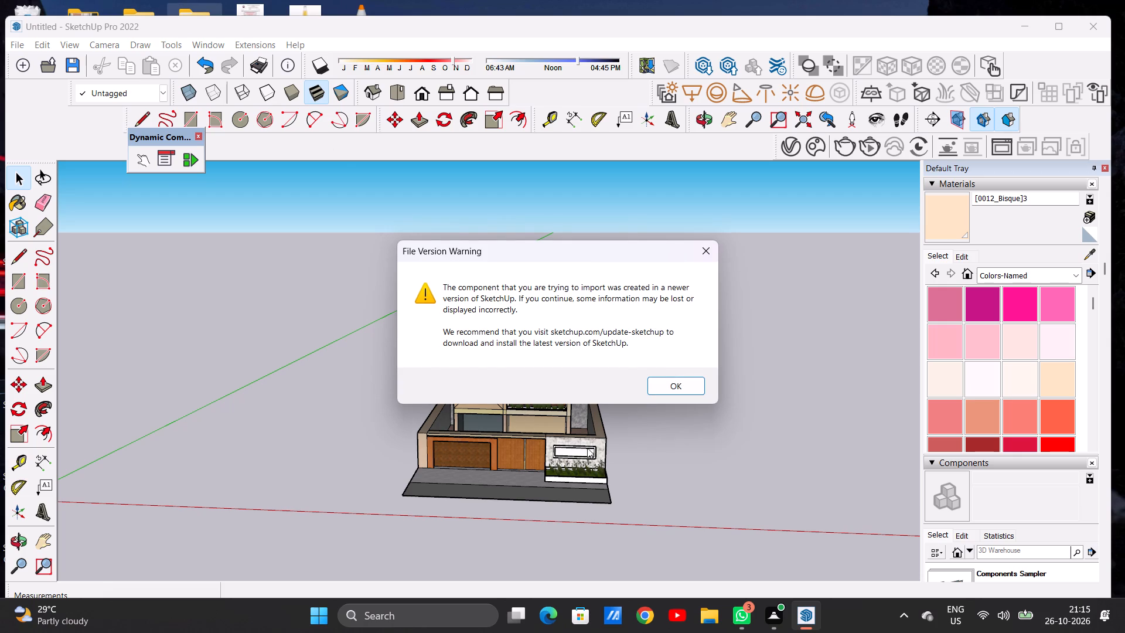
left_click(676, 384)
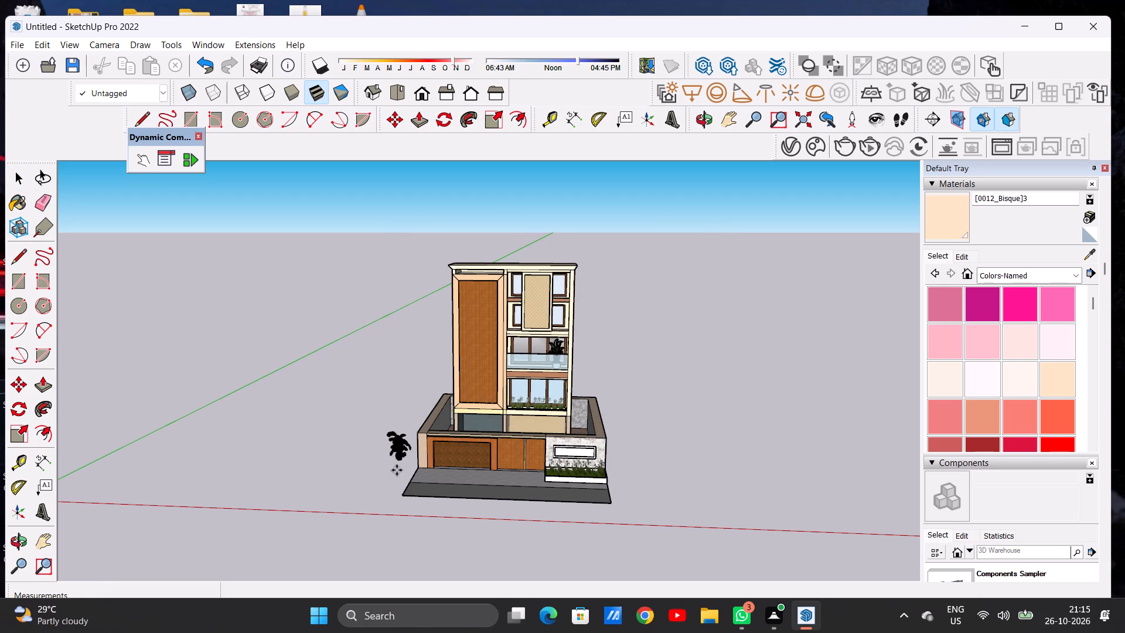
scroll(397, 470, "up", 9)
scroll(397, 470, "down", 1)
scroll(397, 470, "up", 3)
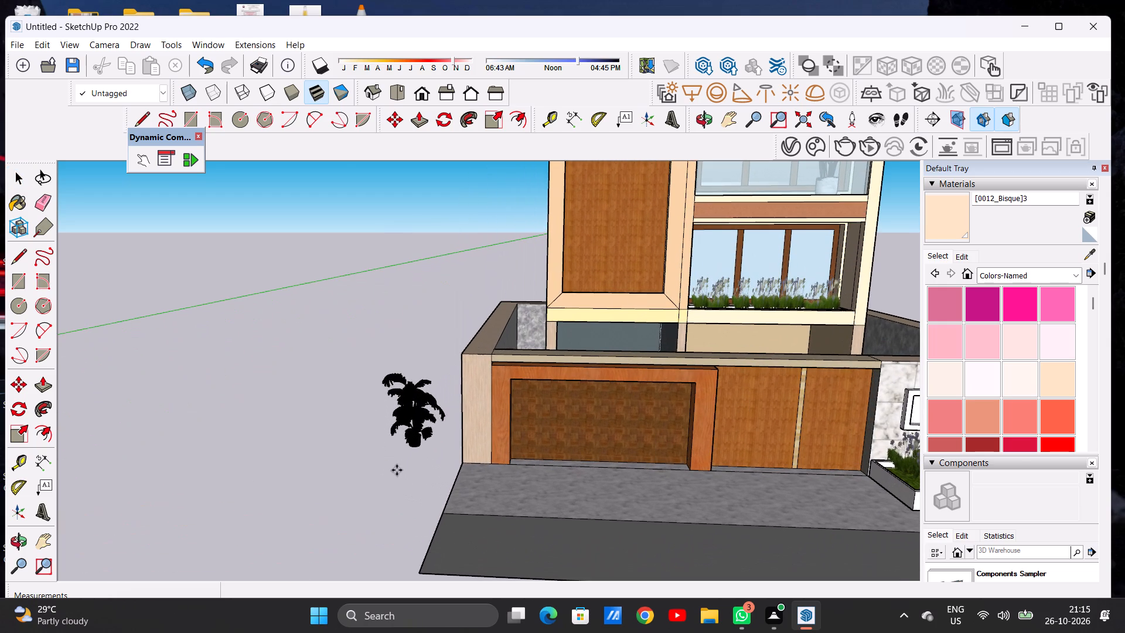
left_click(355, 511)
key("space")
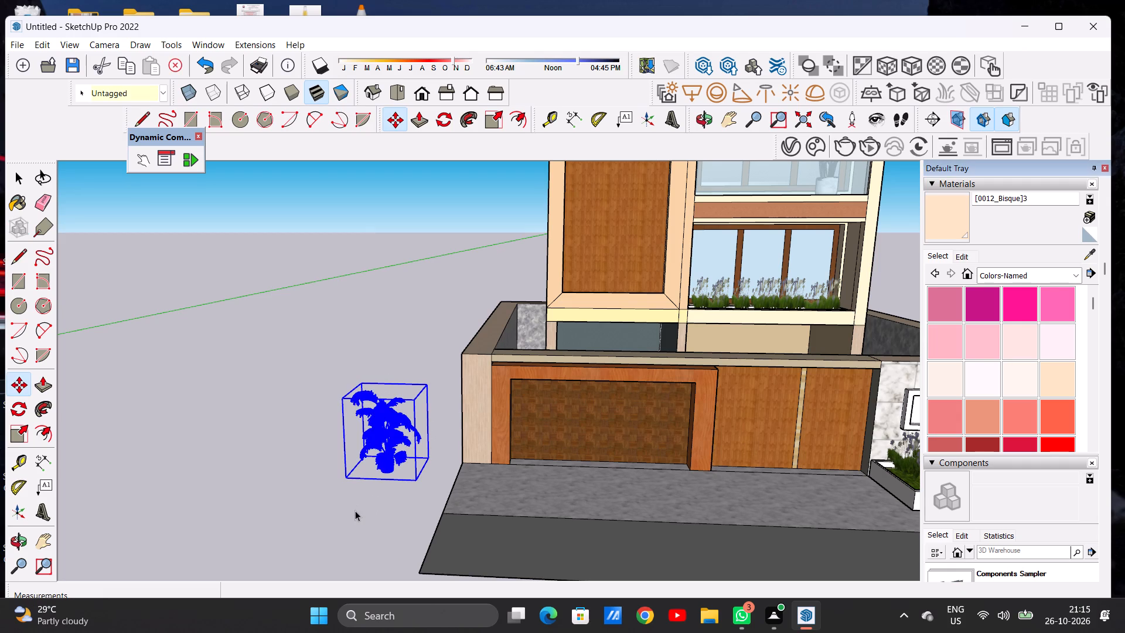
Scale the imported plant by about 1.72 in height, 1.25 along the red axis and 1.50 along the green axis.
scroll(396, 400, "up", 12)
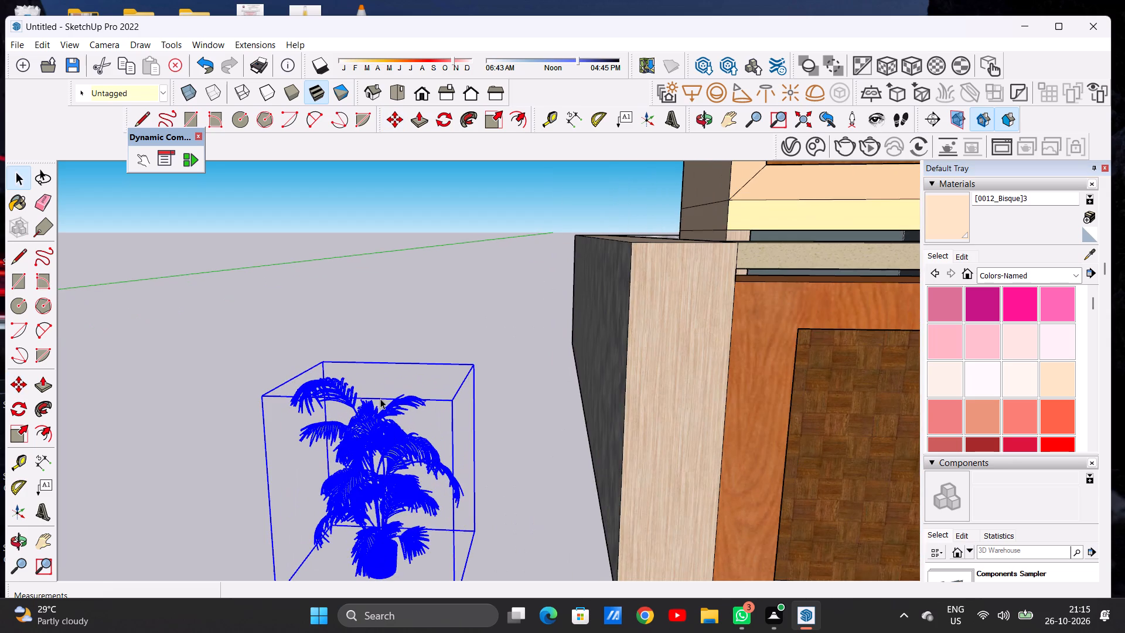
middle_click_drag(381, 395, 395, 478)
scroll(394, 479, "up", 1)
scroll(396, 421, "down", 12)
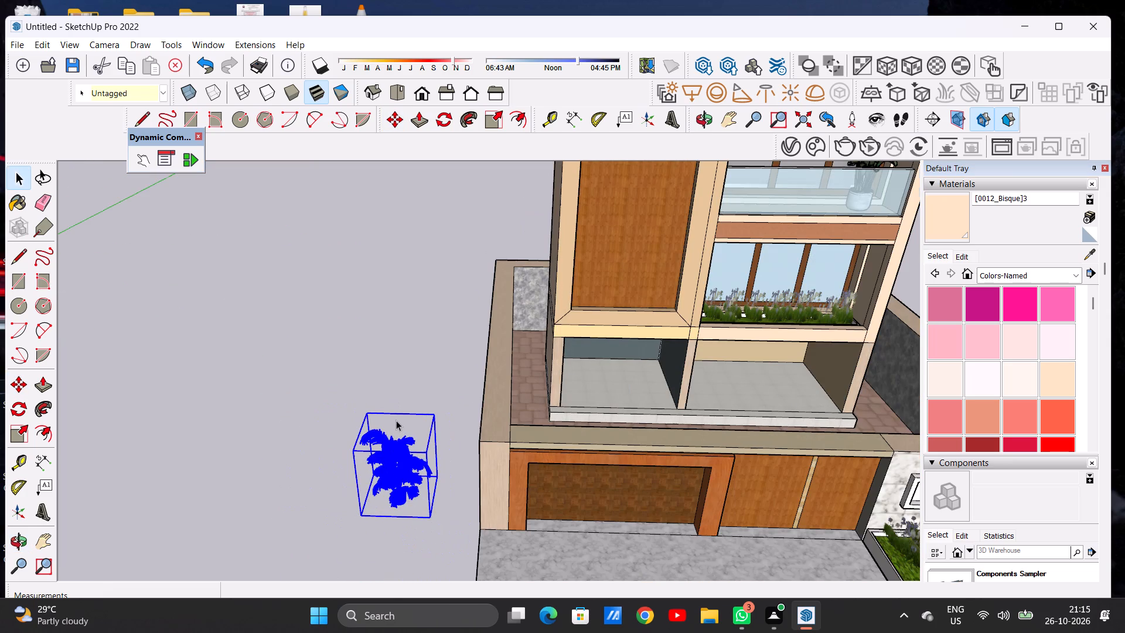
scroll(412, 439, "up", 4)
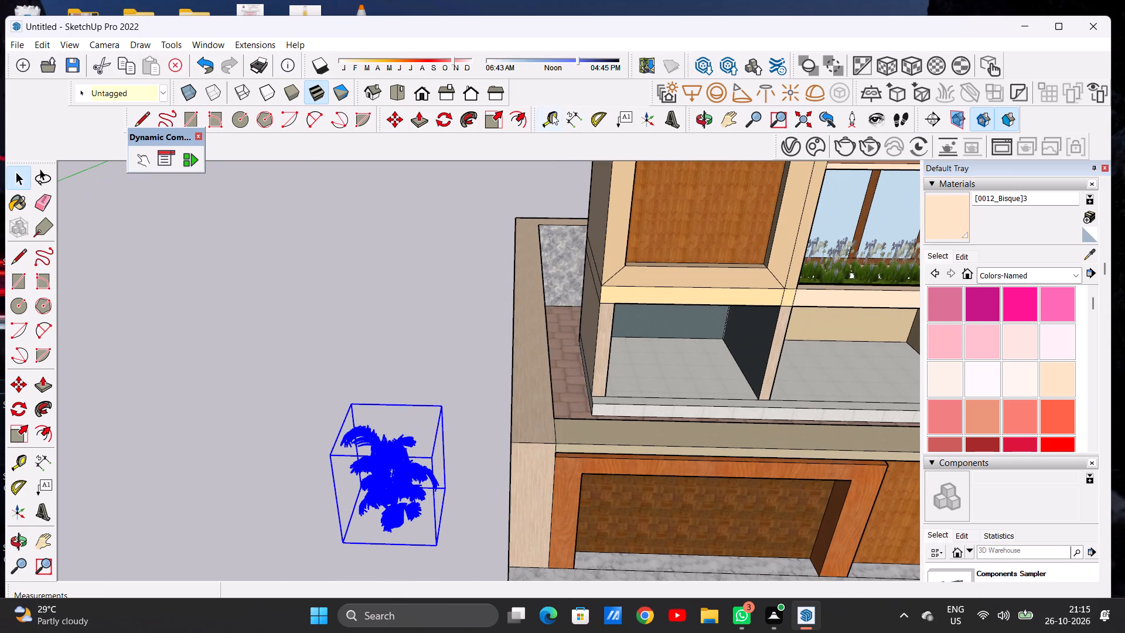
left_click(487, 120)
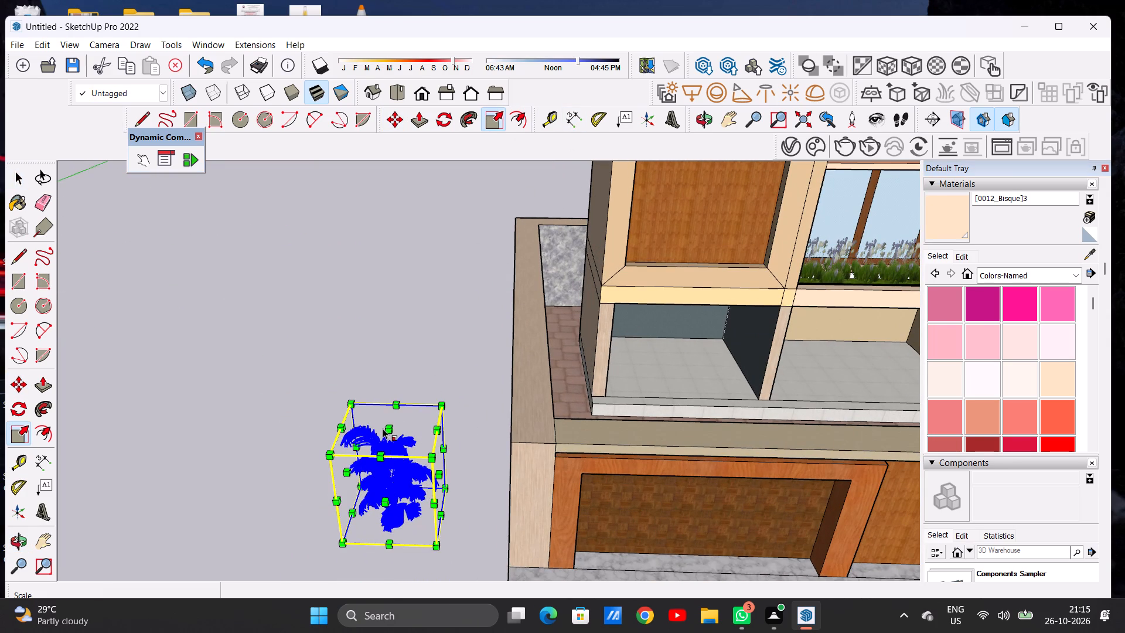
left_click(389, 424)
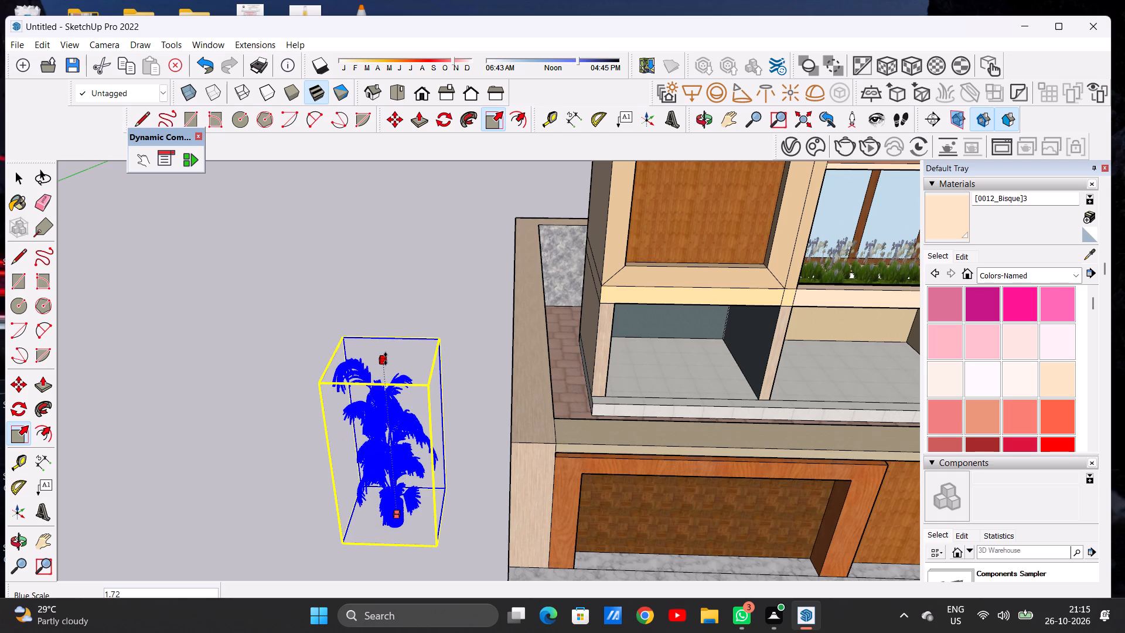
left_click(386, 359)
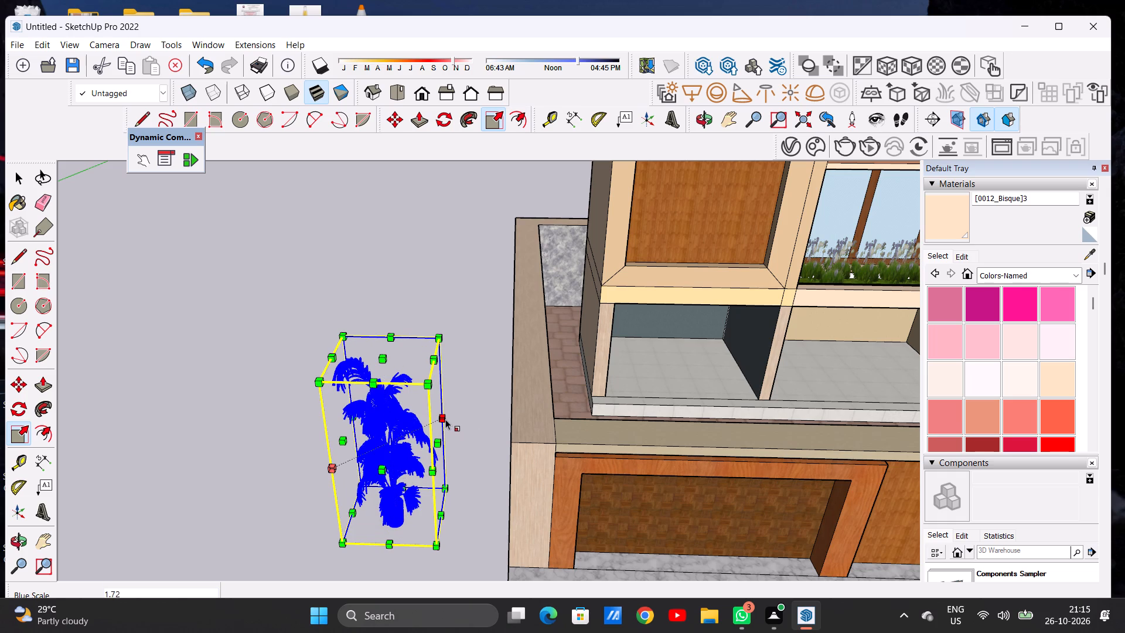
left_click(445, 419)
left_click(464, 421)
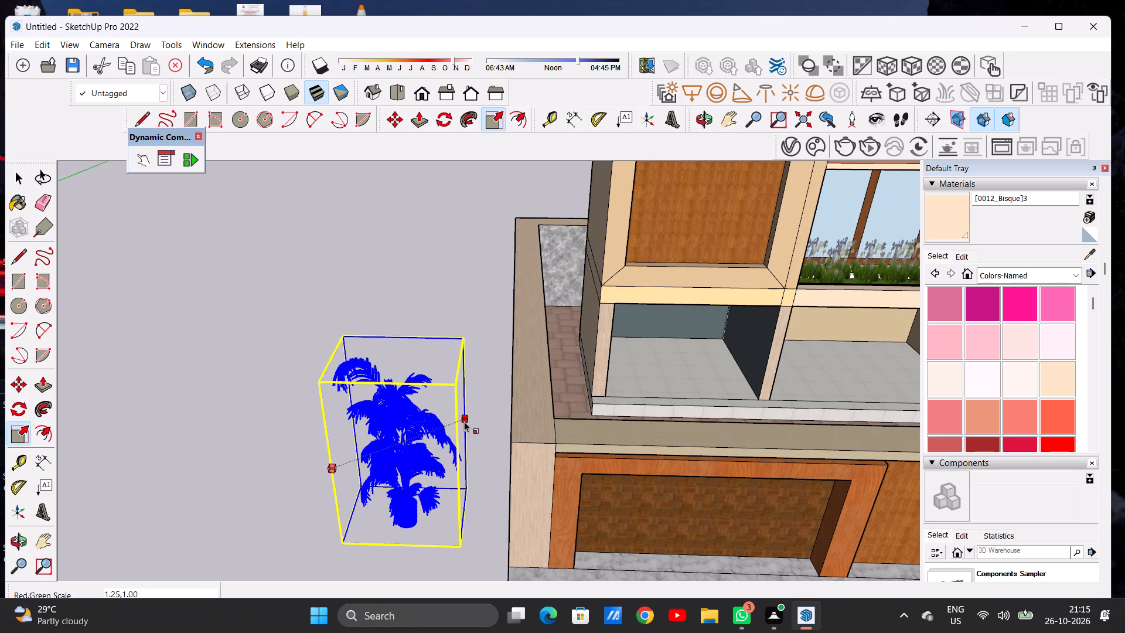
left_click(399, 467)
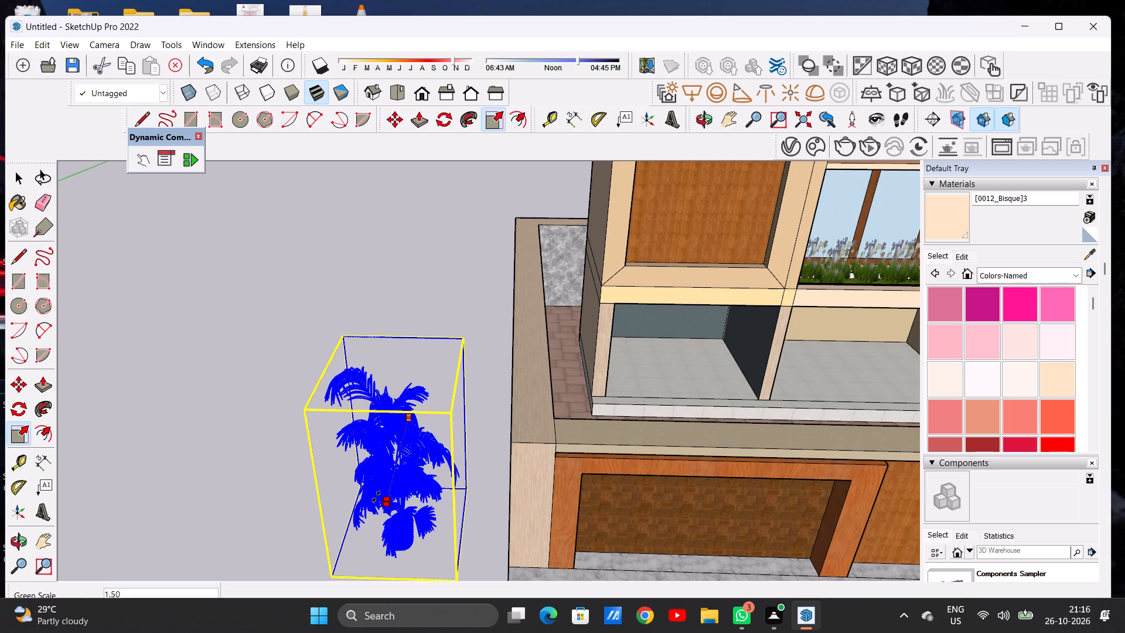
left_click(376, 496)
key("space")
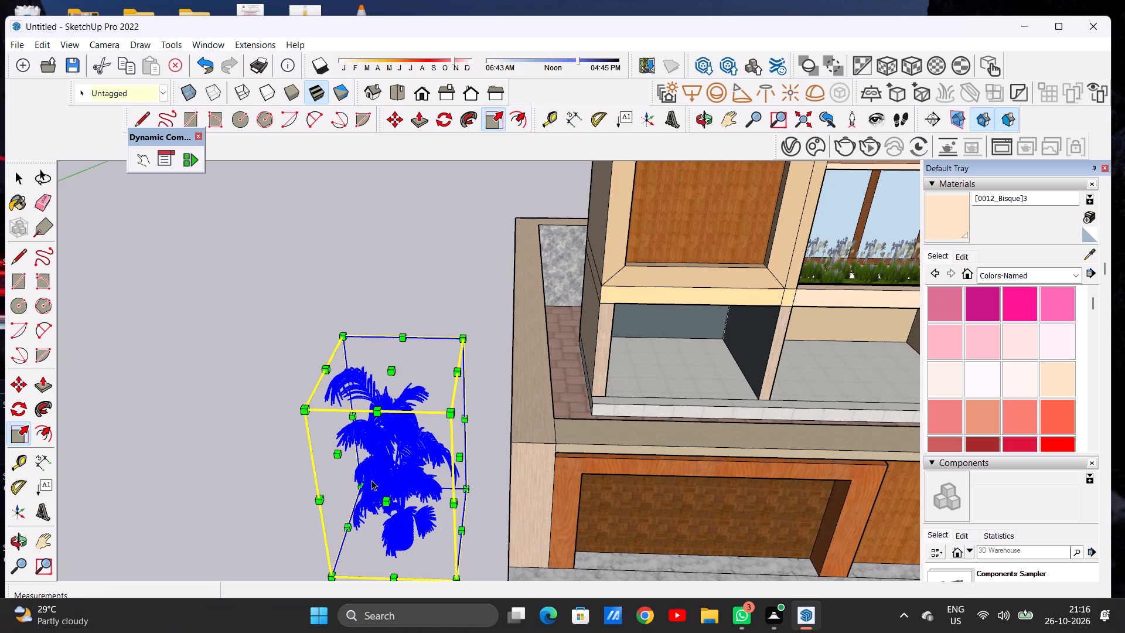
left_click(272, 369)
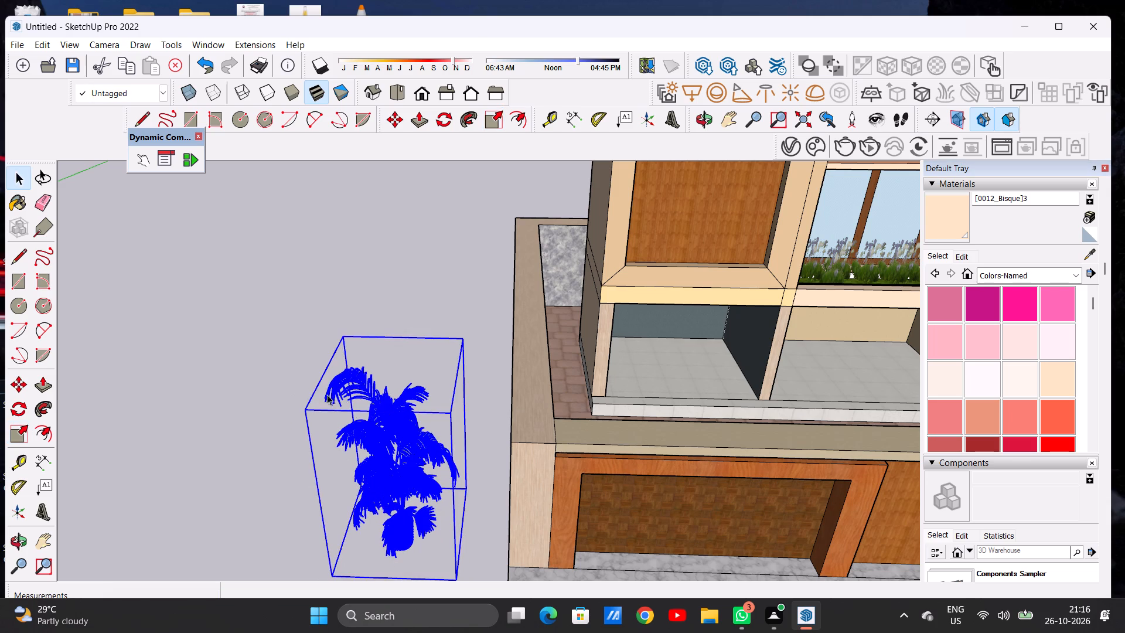
Examine the scaled plant beside the compound wall, both up close and in proportion to the whole villa.
scroll(415, 389, "down", 15)
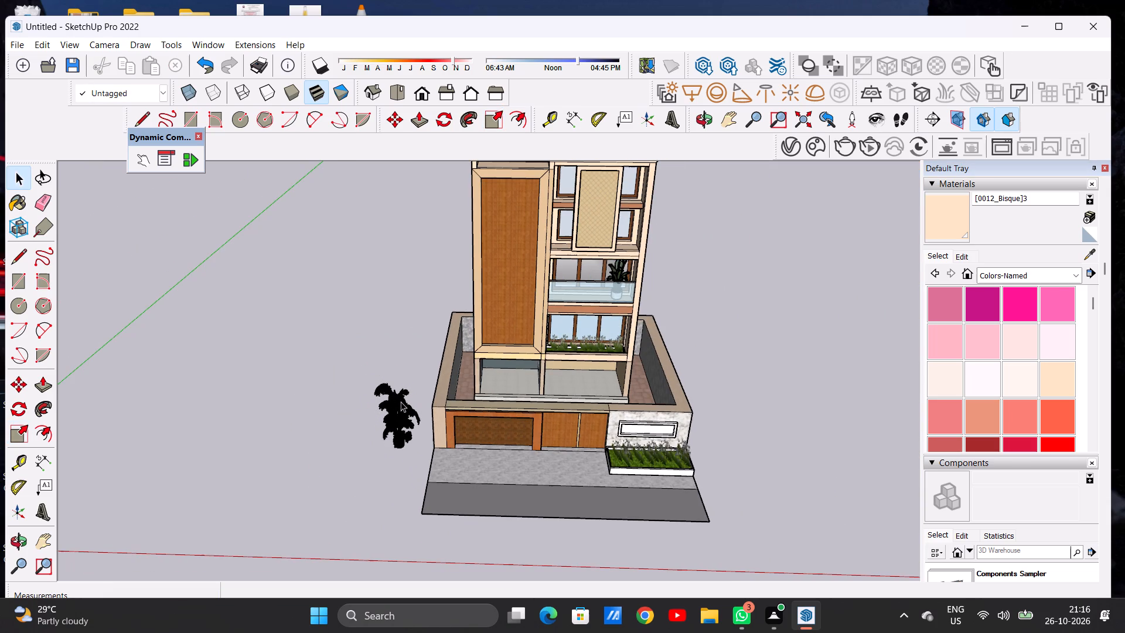
scroll(403, 427, "up", 3)
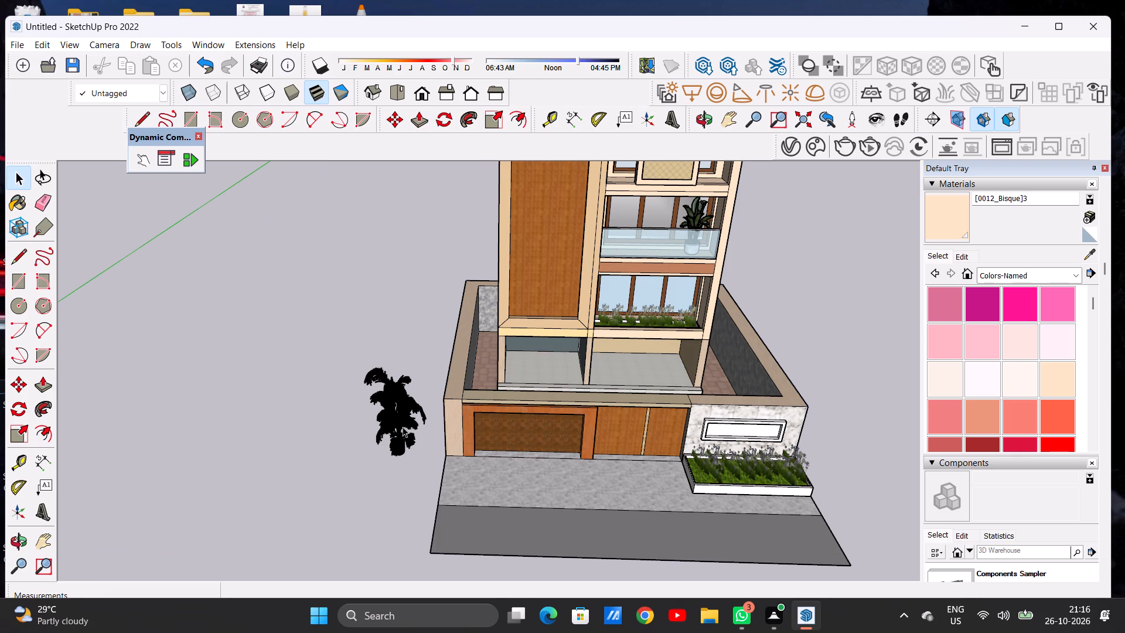
scroll(403, 427, "up", 3)
scroll(403, 427, "down", 1)
scroll(403, 427, "up", 7)
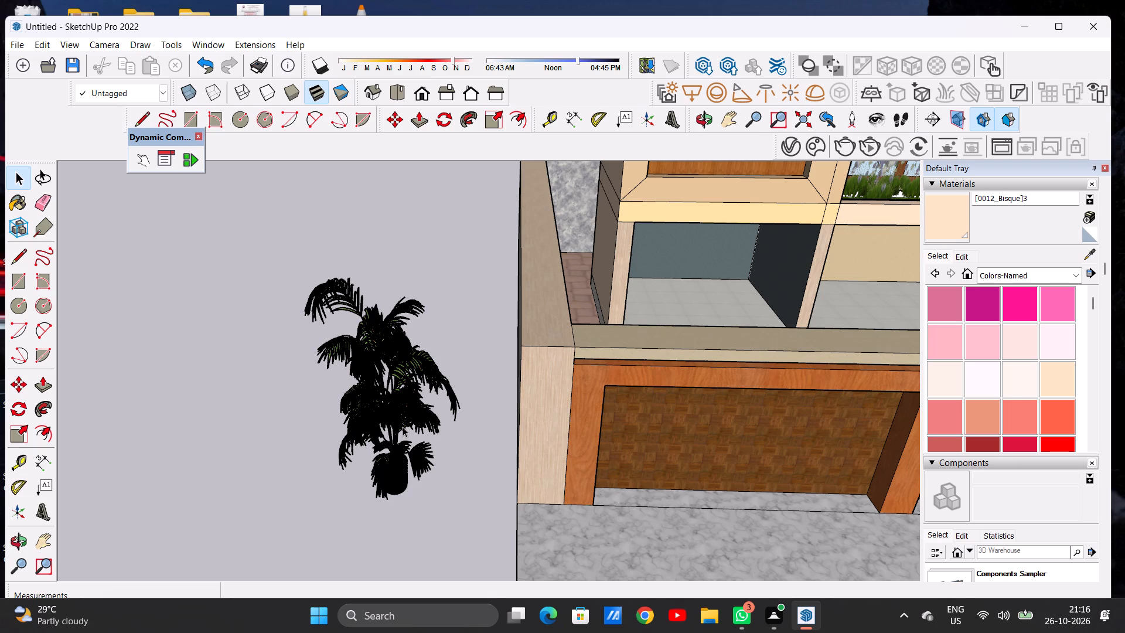
scroll(386, 402, "down", 2)
scroll(390, 403, "up", 1)
scroll(390, 403, "down", 13)
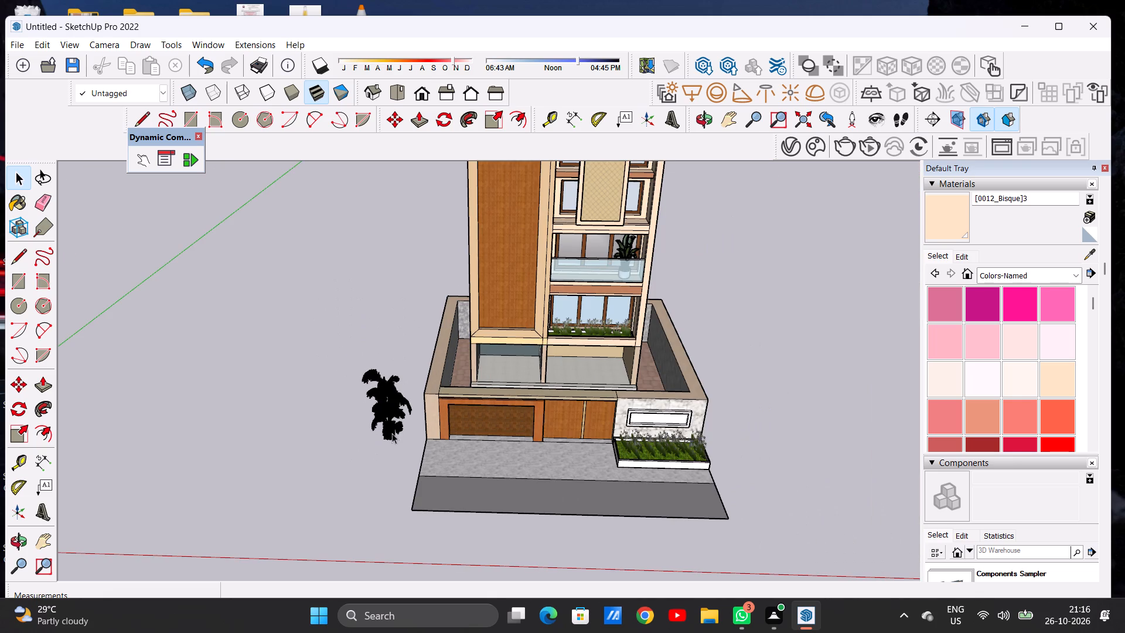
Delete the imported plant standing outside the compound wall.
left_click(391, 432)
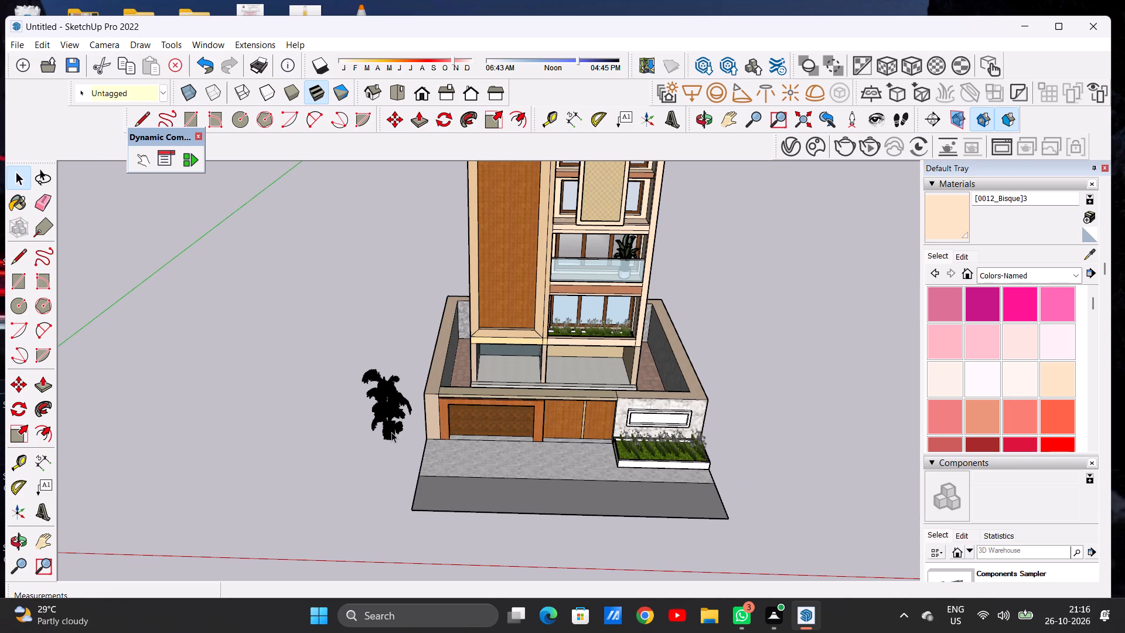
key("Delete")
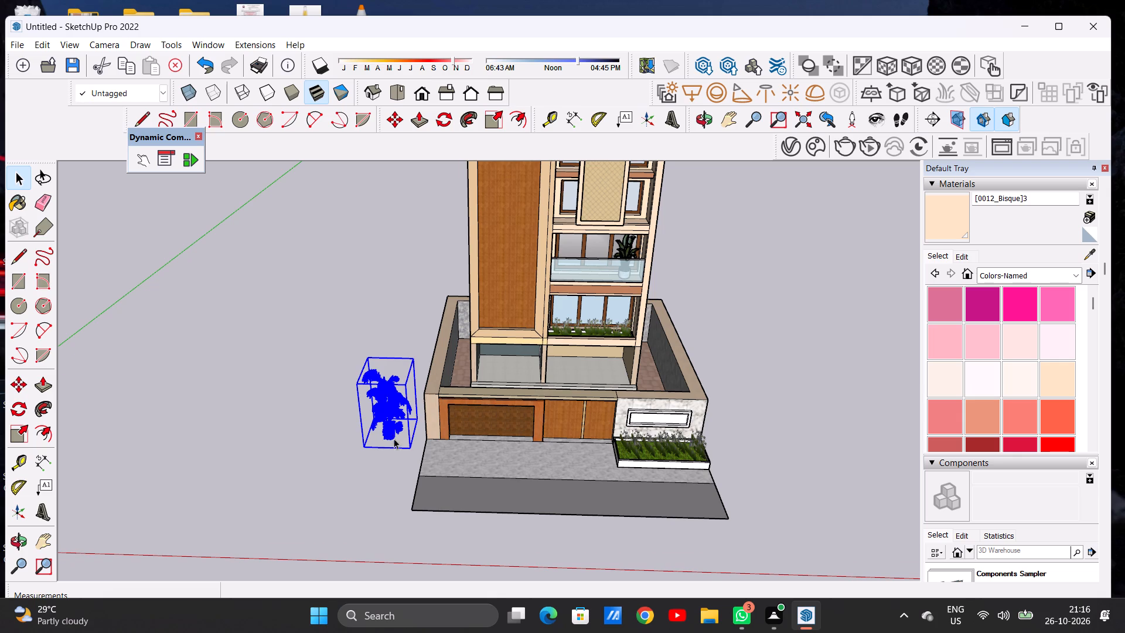
Examine the flower planter in front of the lower facade windows up close and from above.
scroll(397, 443, "down", 9)
scroll(460, 411, "up", 6)
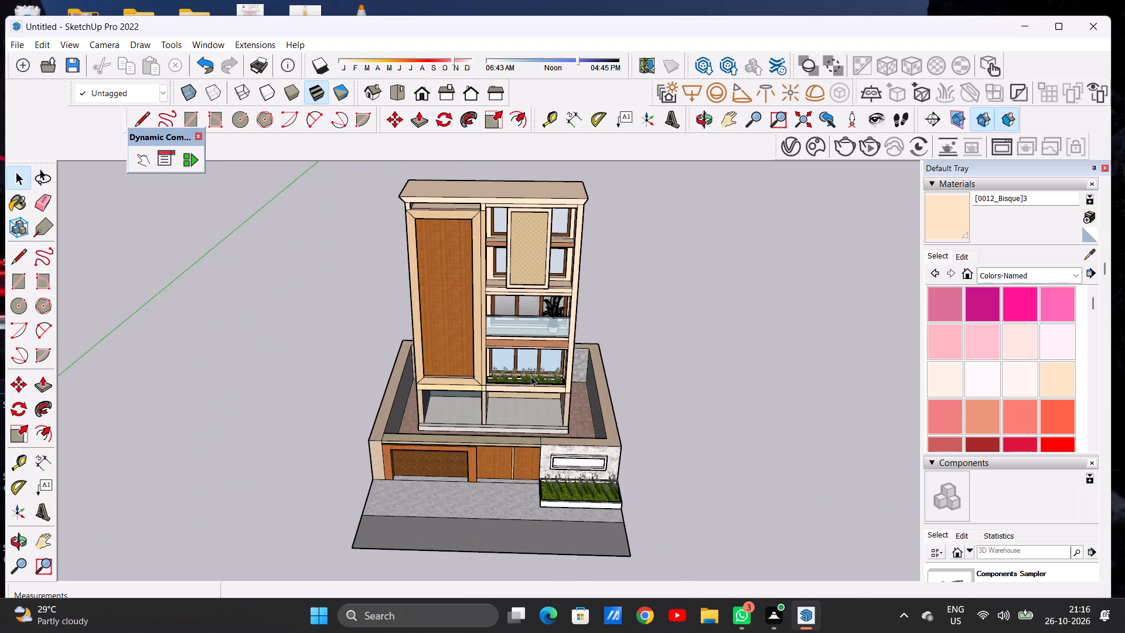
scroll(531, 376, "up", 6)
middle_click_drag(546, 379, 541, 347)
scroll(541, 348, "up", 15)
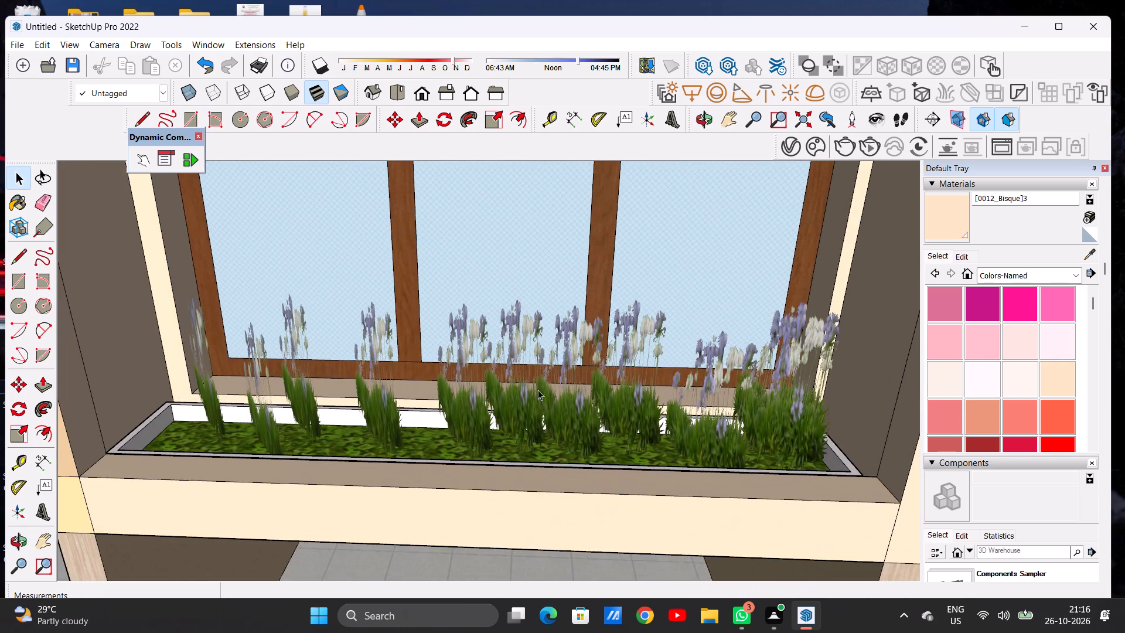
middle_click_drag(527, 387, 526, 478)
scroll(558, 430, "down", 5)
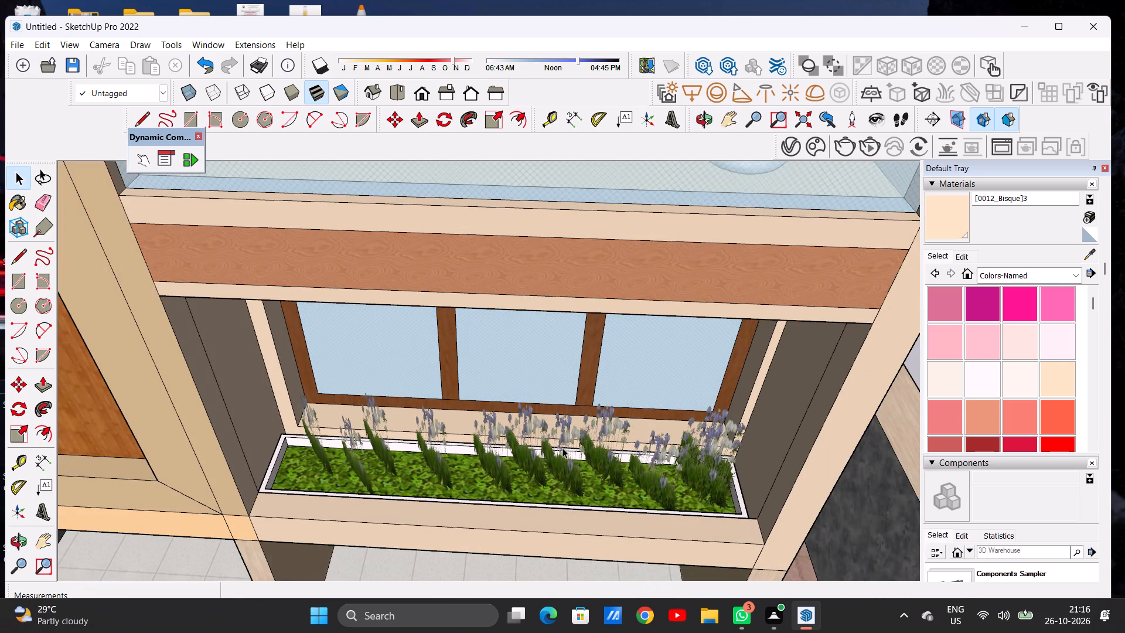
scroll(625, 423, "down", 11)
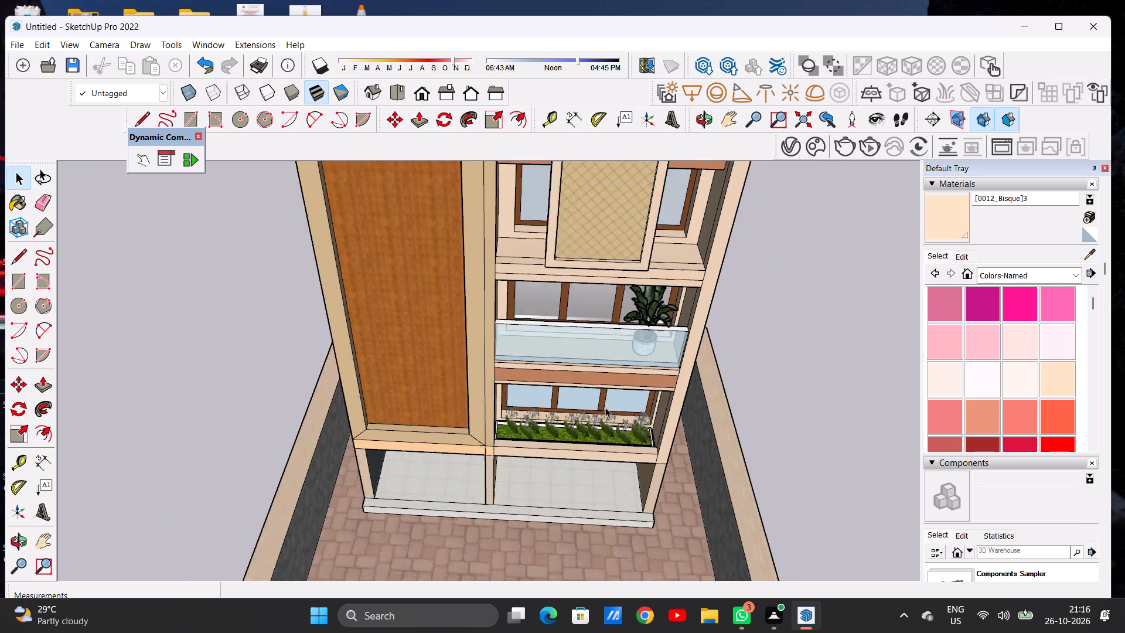
Examine the villa's front, side and rear together with the paved courtyard inside the compound wall.
scroll(605, 407, "down", 2)
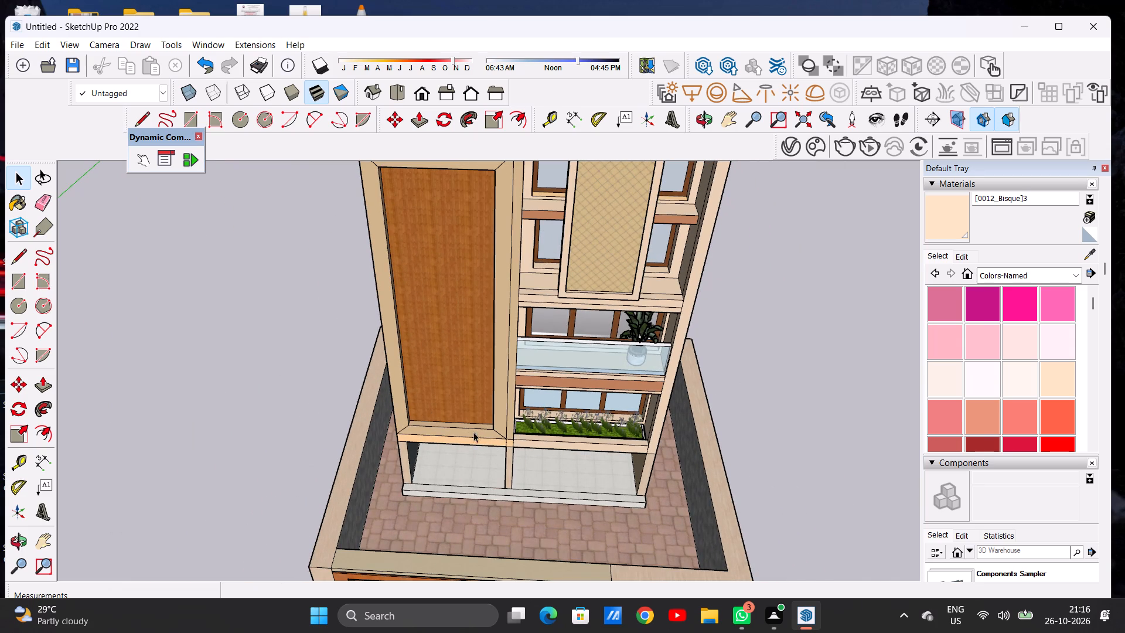
scroll(439, 388, "down", 10)
scroll(421, 386, "up", 6)
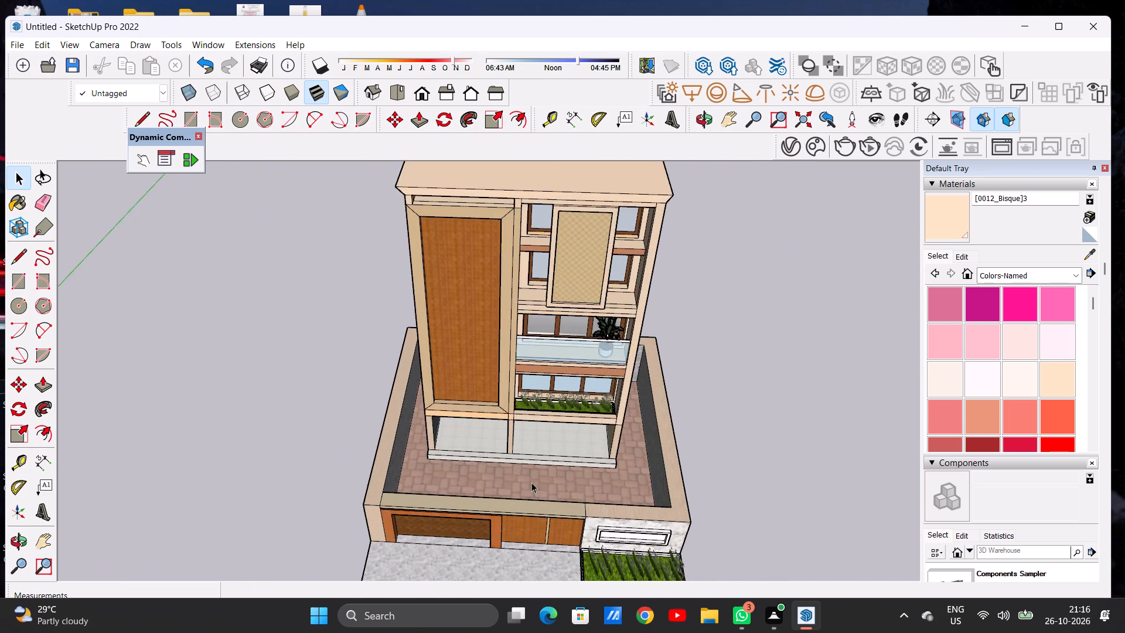
scroll(555, 485, "up", 2)
scroll(436, 383, "down", 6)
scroll(536, 430, "up", 6)
middle_click_drag(568, 421, 589, 473)
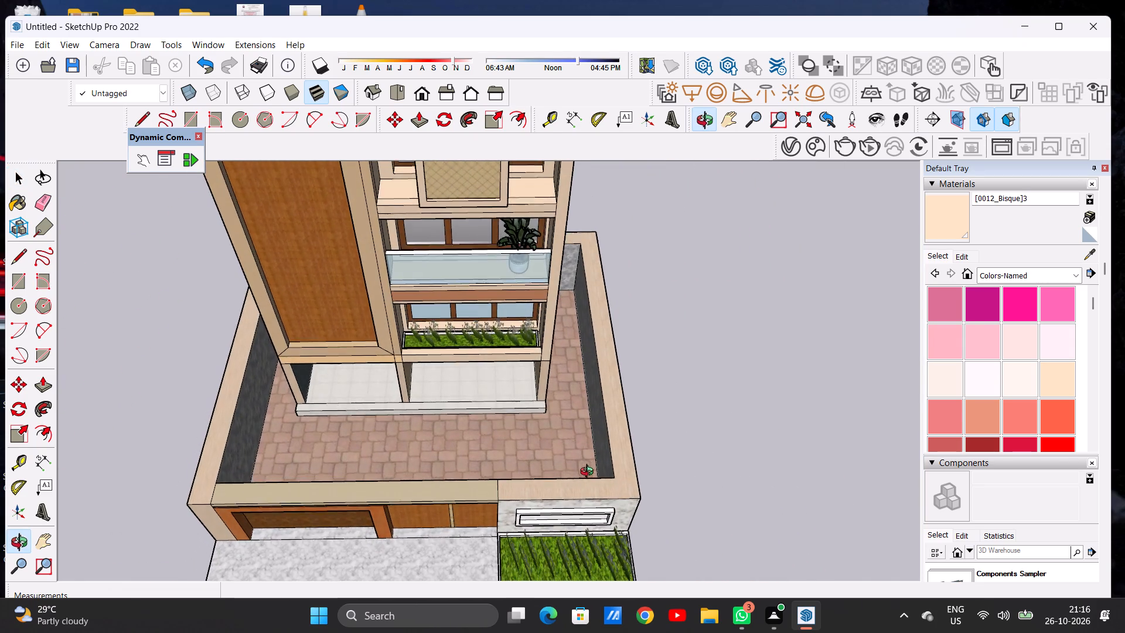
middle_click_drag(589, 473, 587, 474)
scroll(584, 467, "up", 8)
scroll(547, 393, "down", 3)
scroll(548, 390, "up", 1)
scroll(548, 390, "down", 1)
middle_click_drag(546, 390, 499, 387)
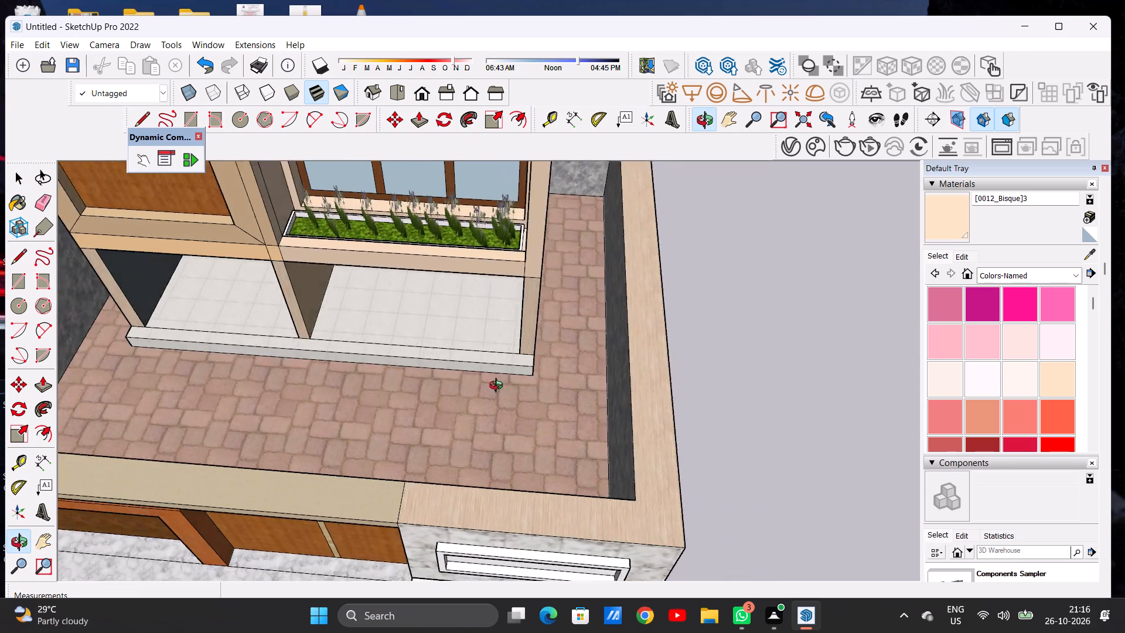
middle_click_drag(499, 387, 329, 395)
scroll(485, 366, "down", 5)
middle_click_drag(560, 344, 211, 357)
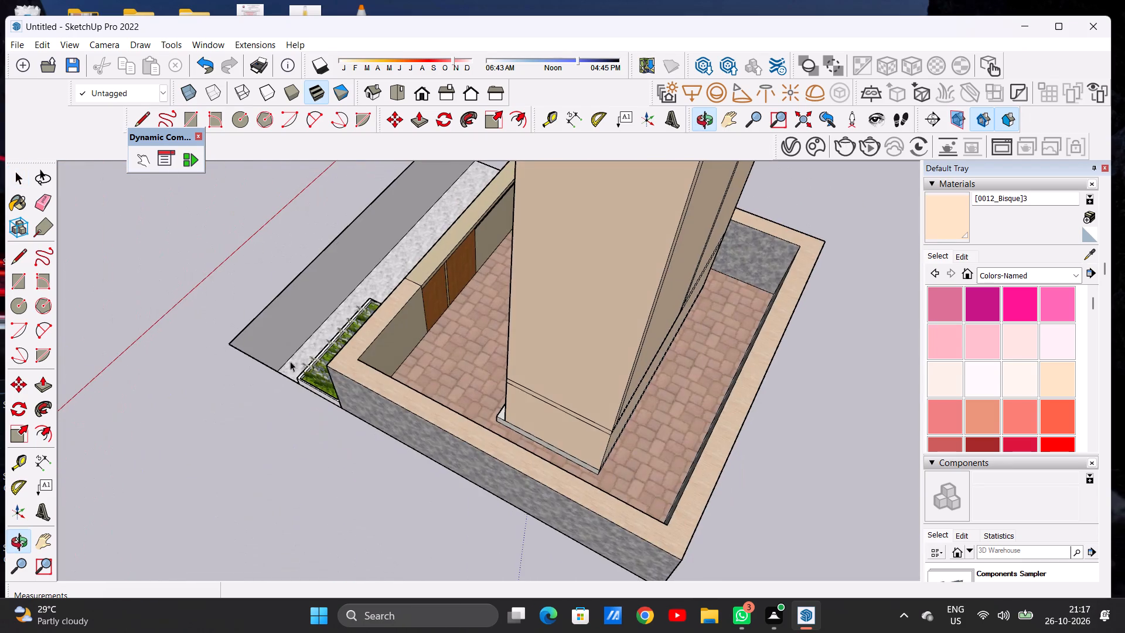
middle_click_drag(621, 339, 733, 304)
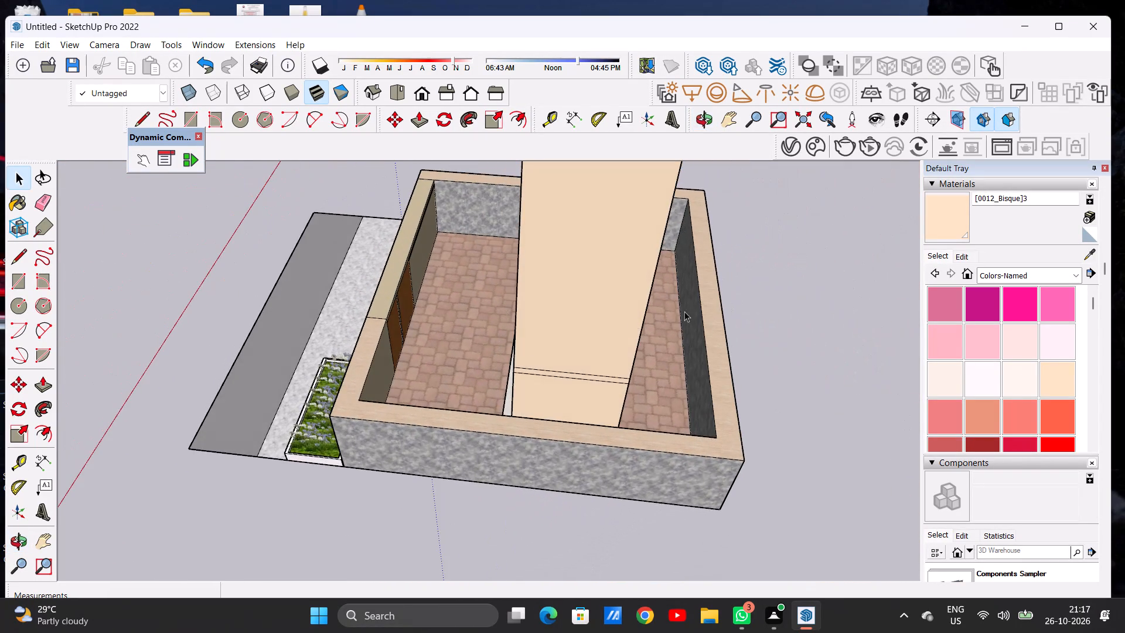
middle_click_drag(482, 353, 803, 292)
scroll(694, 293, "down", 5)
middle_click_drag(601, 306, 618, 381)
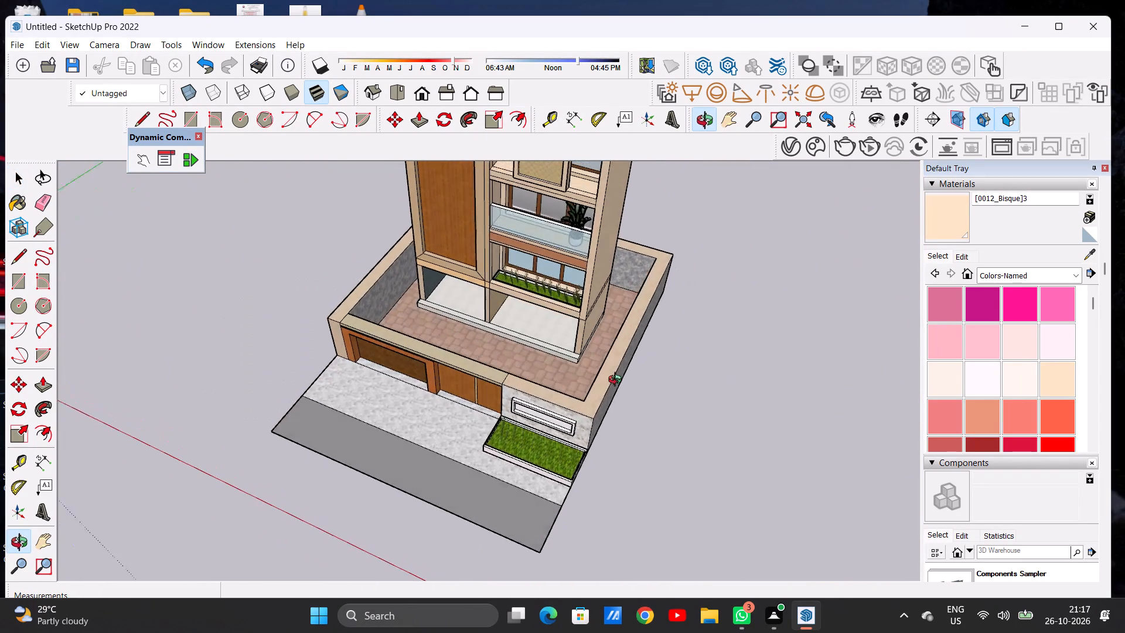
middle_click_drag(618, 381, 623, 411)
Paint the courtyard floor around the villa with Pavers Driveway Brick from the Landscaping, Fencing and Vegetation materials.
scroll(565, 382, "up", 11)
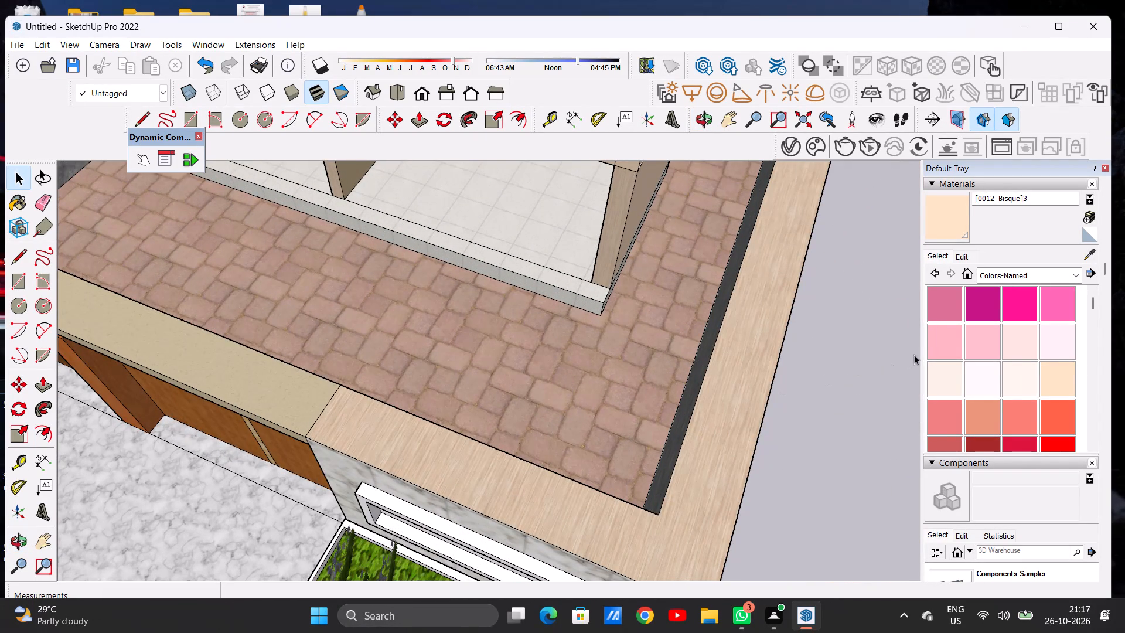
left_click(989, 275)
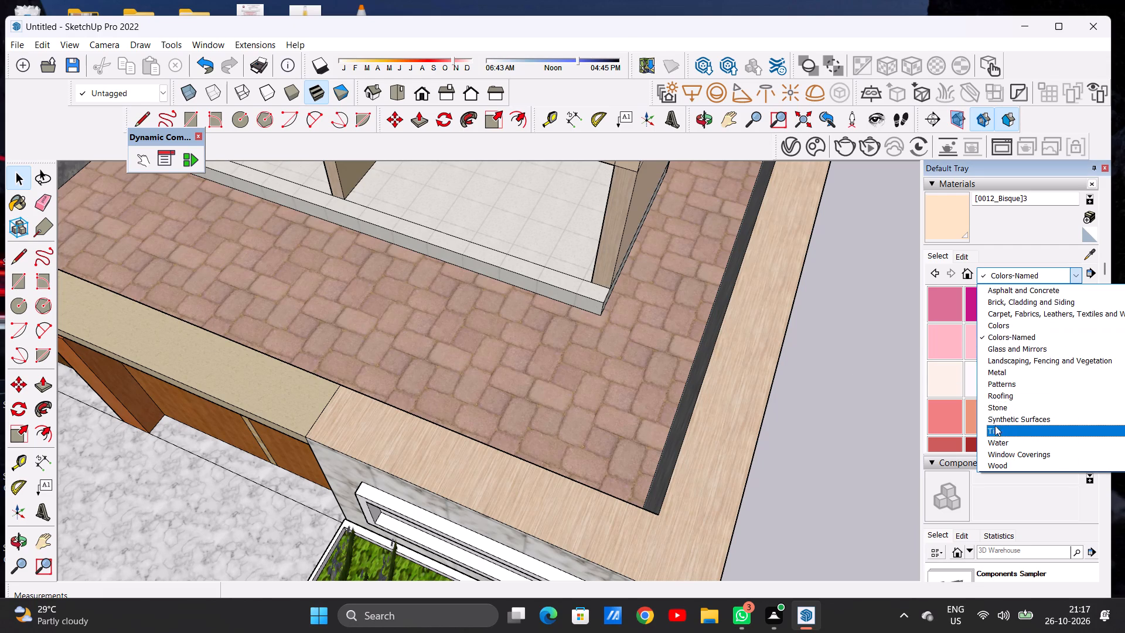
left_click(994, 317)
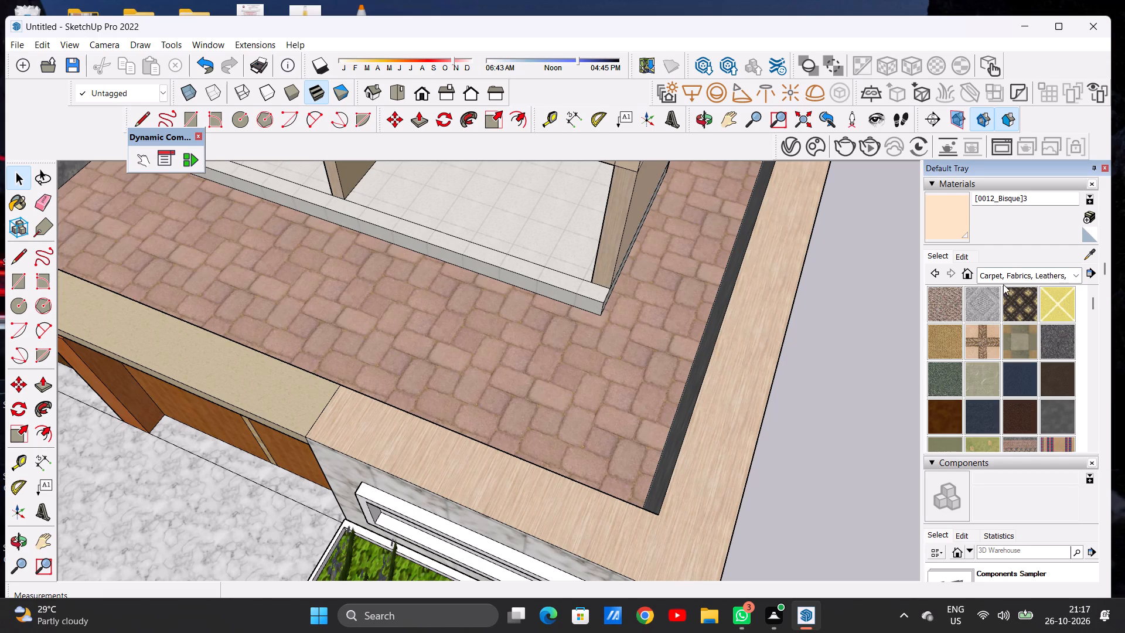
left_click(997, 278)
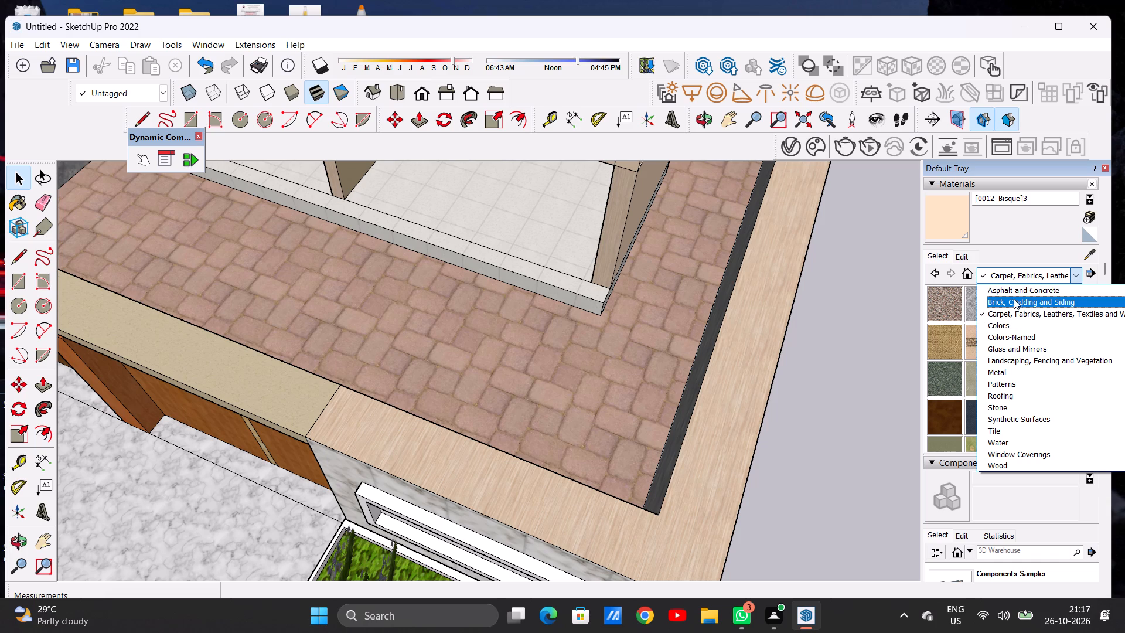
left_click(1037, 361)
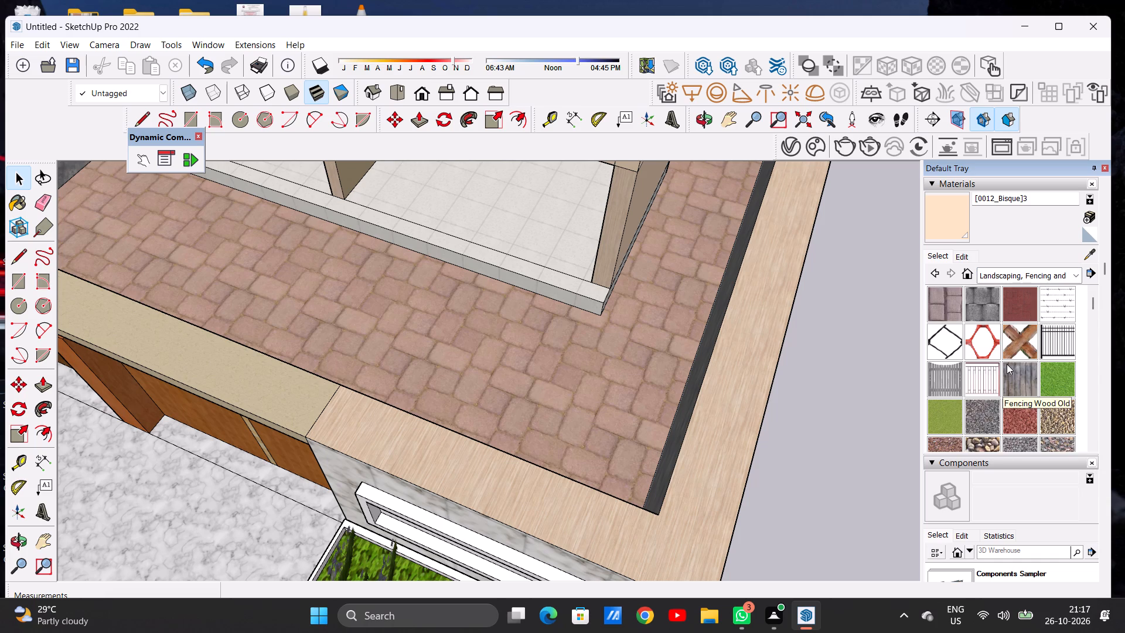
scroll(1003, 390, "down", 2)
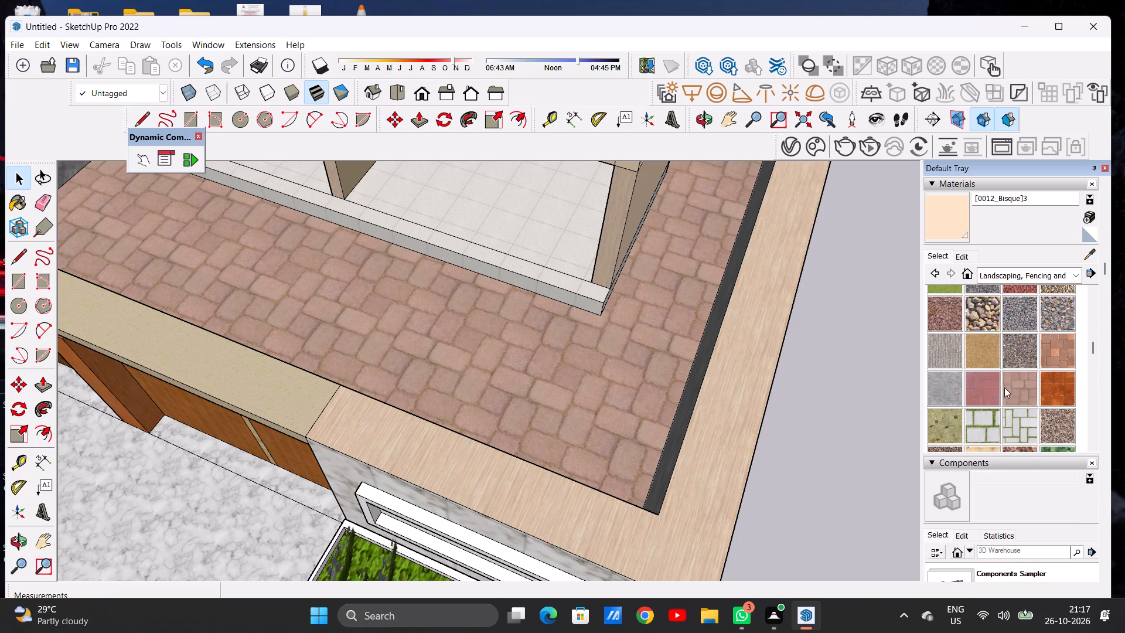
scroll(1018, 386, "down", 1)
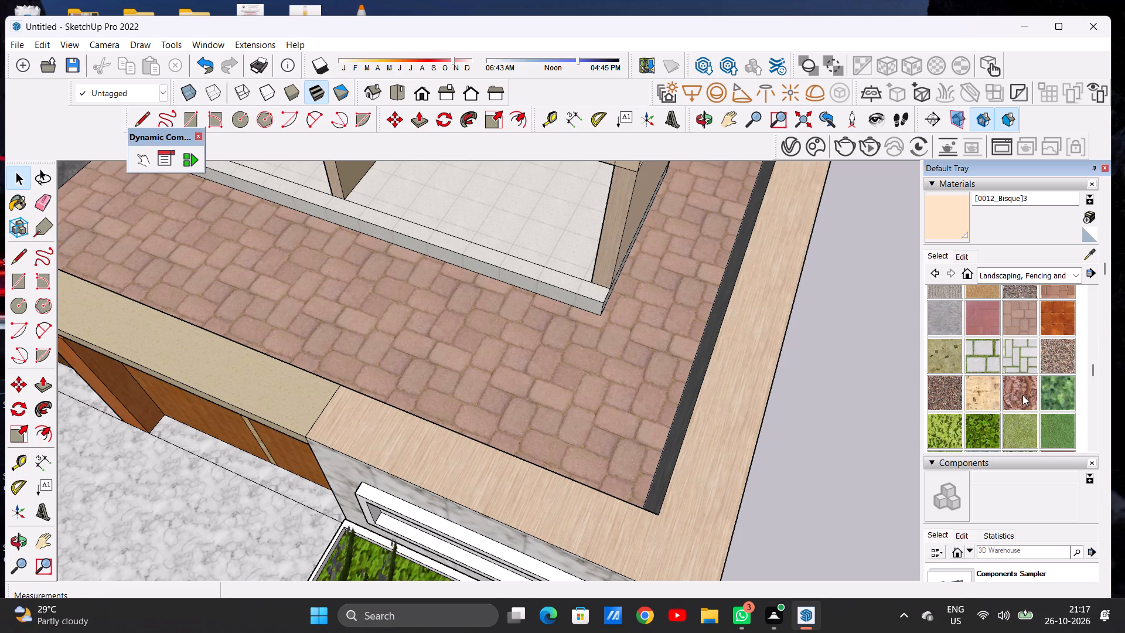
scroll(1022, 395, "down", 1)
scroll(1024, 394, "up", 2)
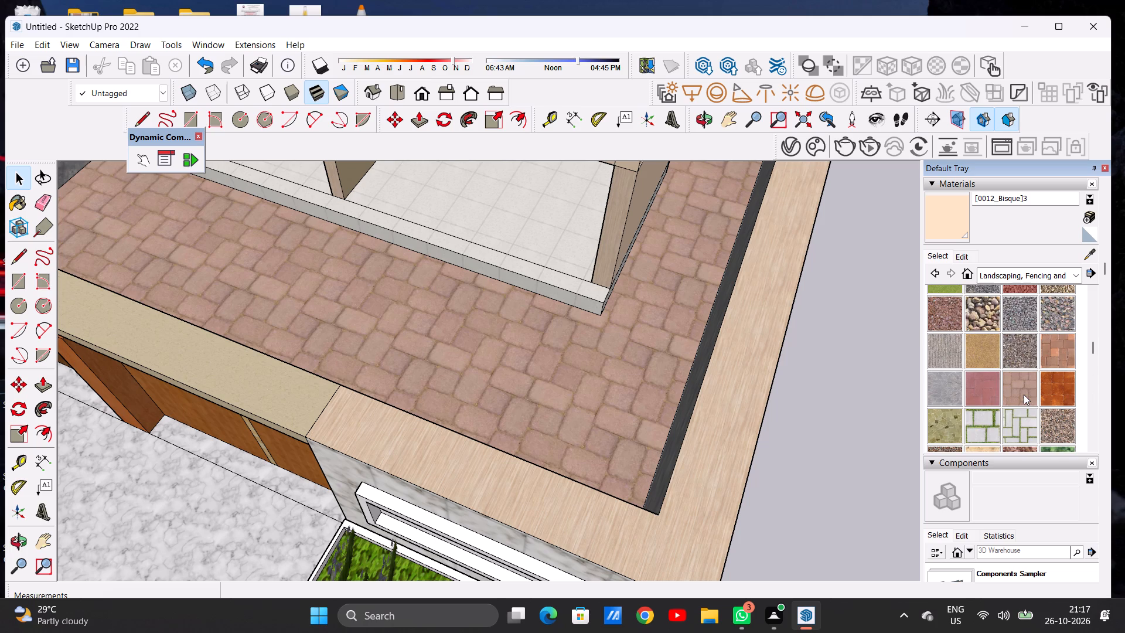
left_click(1053, 348)
scroll(693, 392, "up", 4)
left_click(598, 393)
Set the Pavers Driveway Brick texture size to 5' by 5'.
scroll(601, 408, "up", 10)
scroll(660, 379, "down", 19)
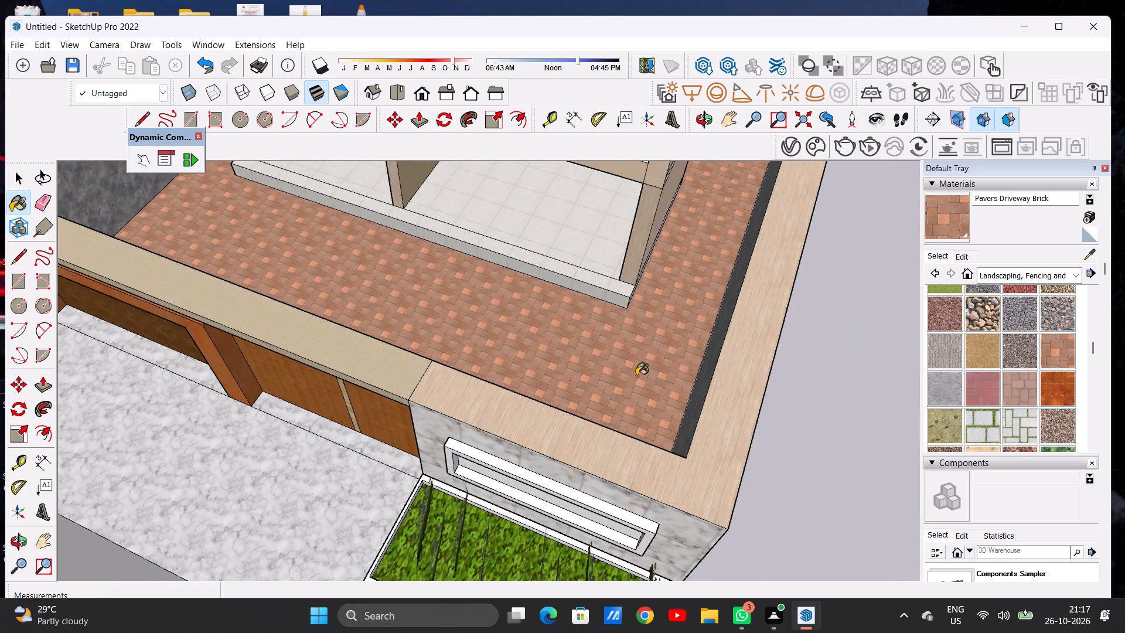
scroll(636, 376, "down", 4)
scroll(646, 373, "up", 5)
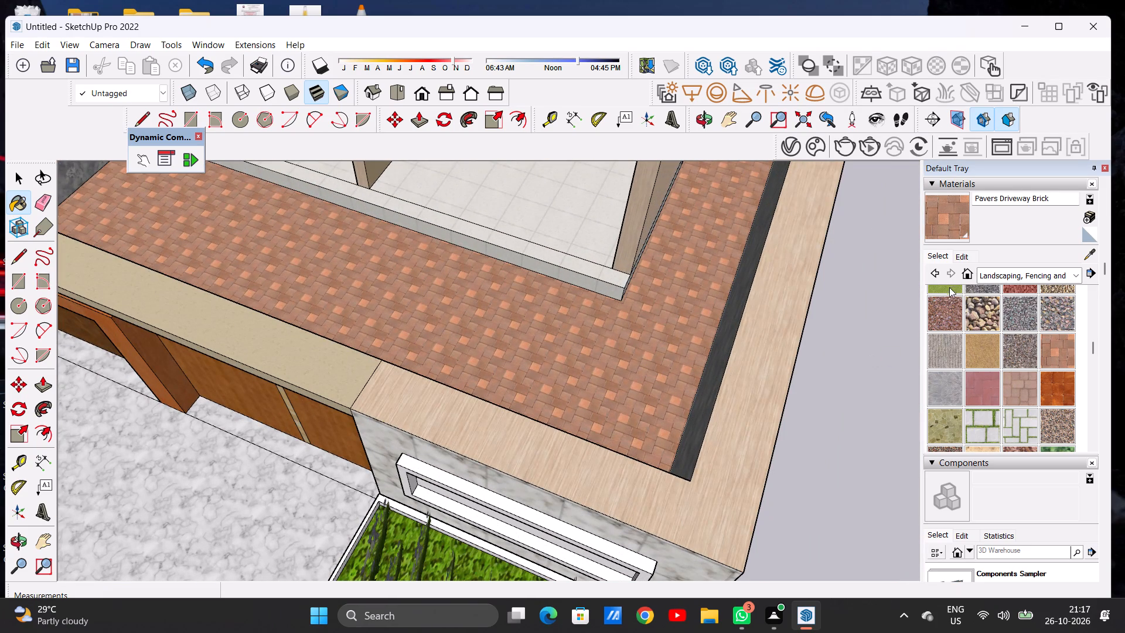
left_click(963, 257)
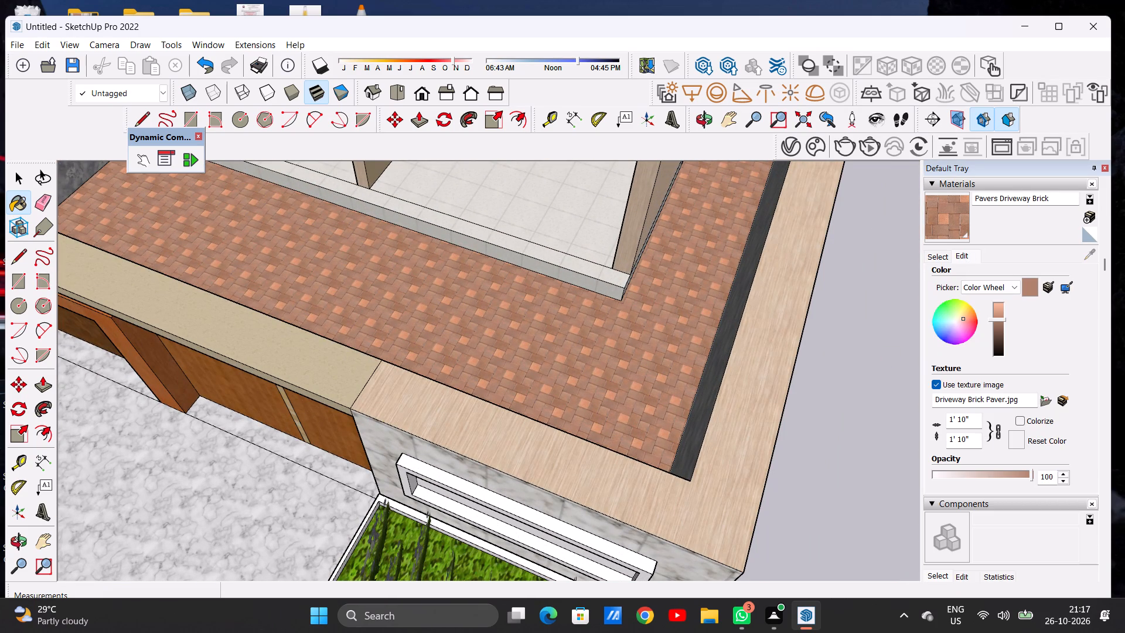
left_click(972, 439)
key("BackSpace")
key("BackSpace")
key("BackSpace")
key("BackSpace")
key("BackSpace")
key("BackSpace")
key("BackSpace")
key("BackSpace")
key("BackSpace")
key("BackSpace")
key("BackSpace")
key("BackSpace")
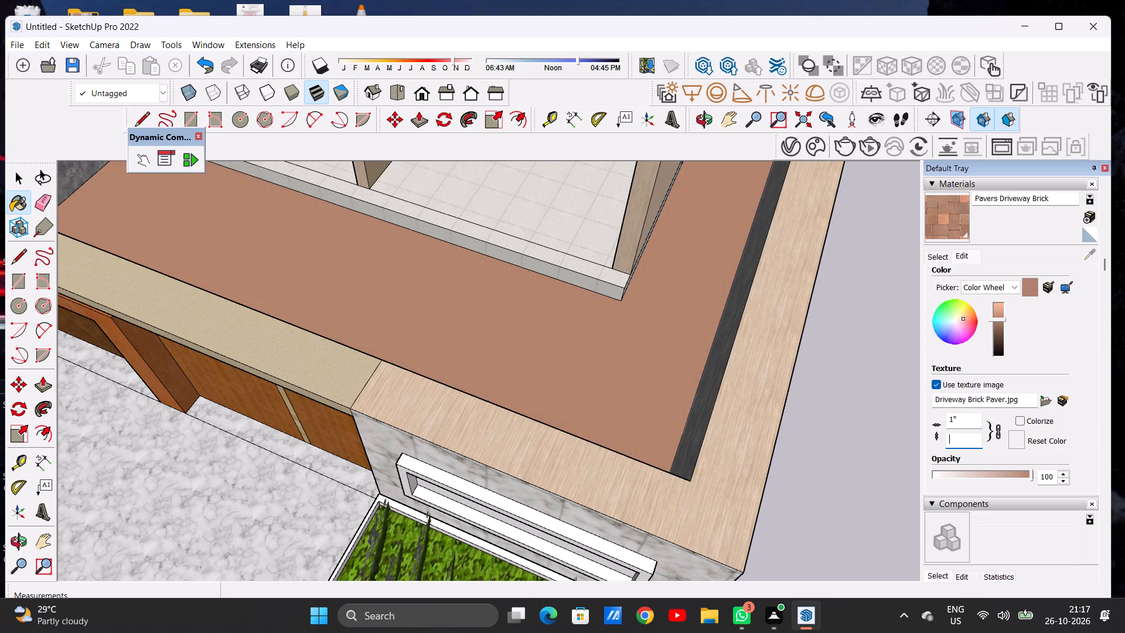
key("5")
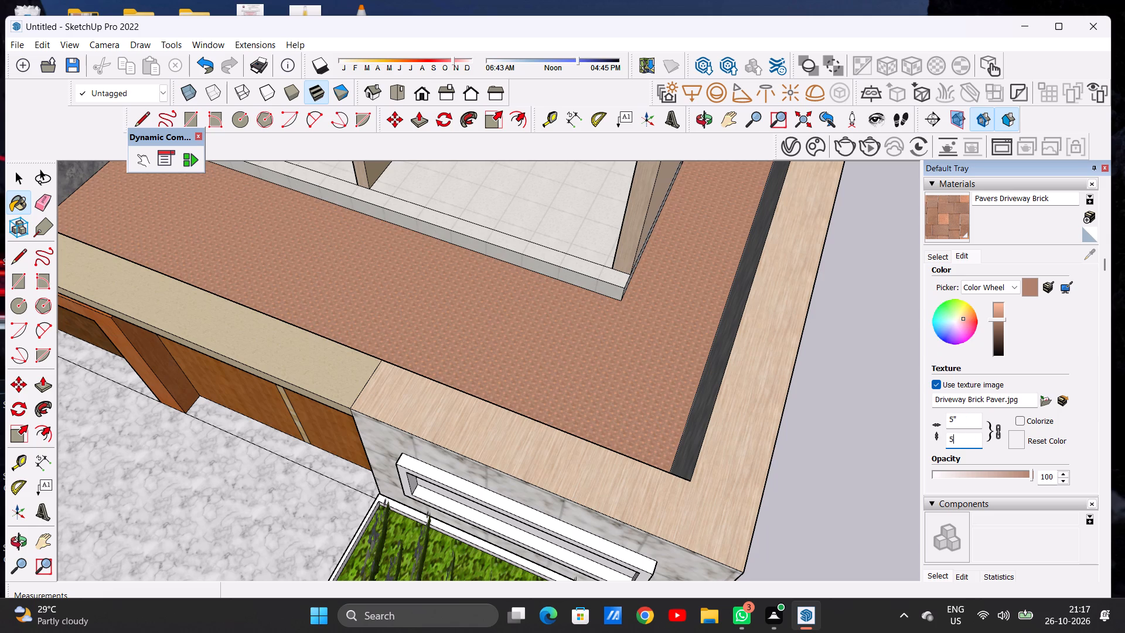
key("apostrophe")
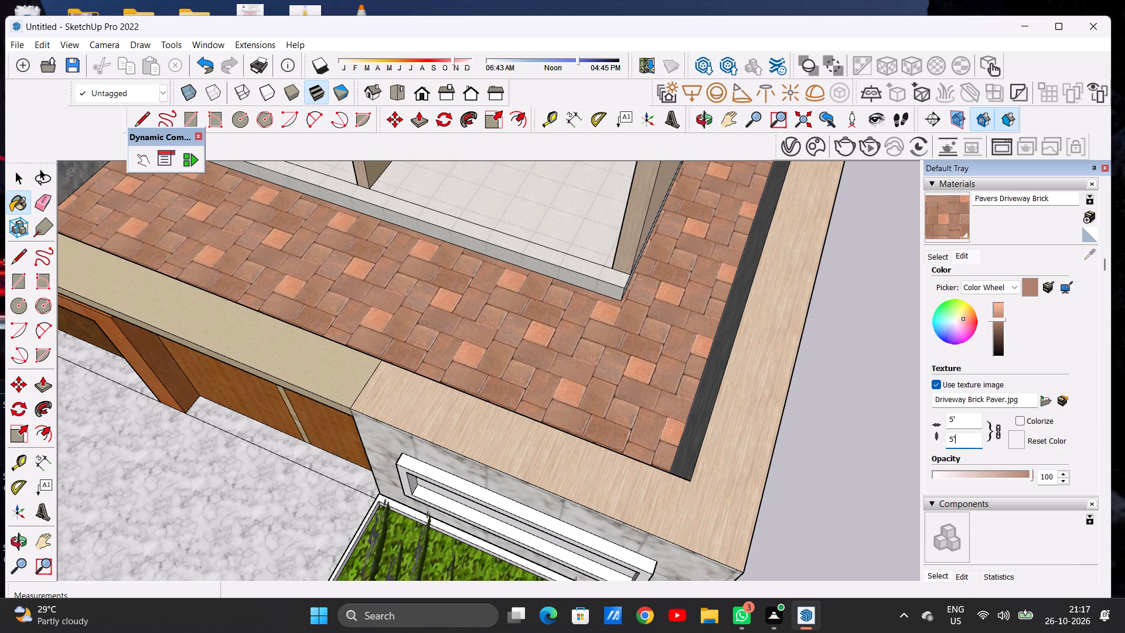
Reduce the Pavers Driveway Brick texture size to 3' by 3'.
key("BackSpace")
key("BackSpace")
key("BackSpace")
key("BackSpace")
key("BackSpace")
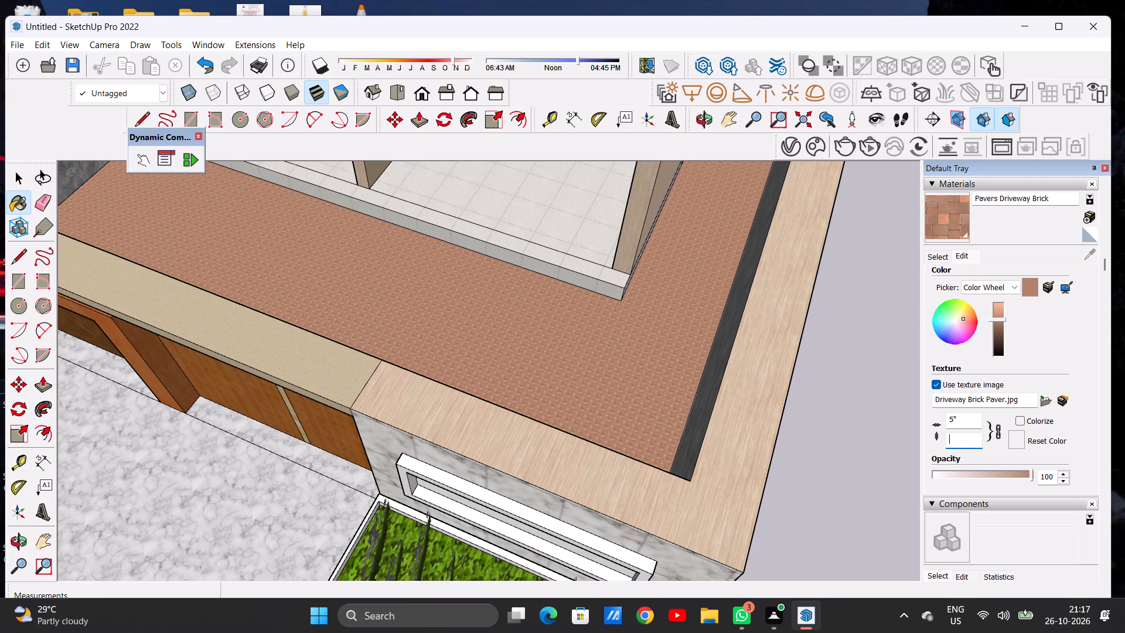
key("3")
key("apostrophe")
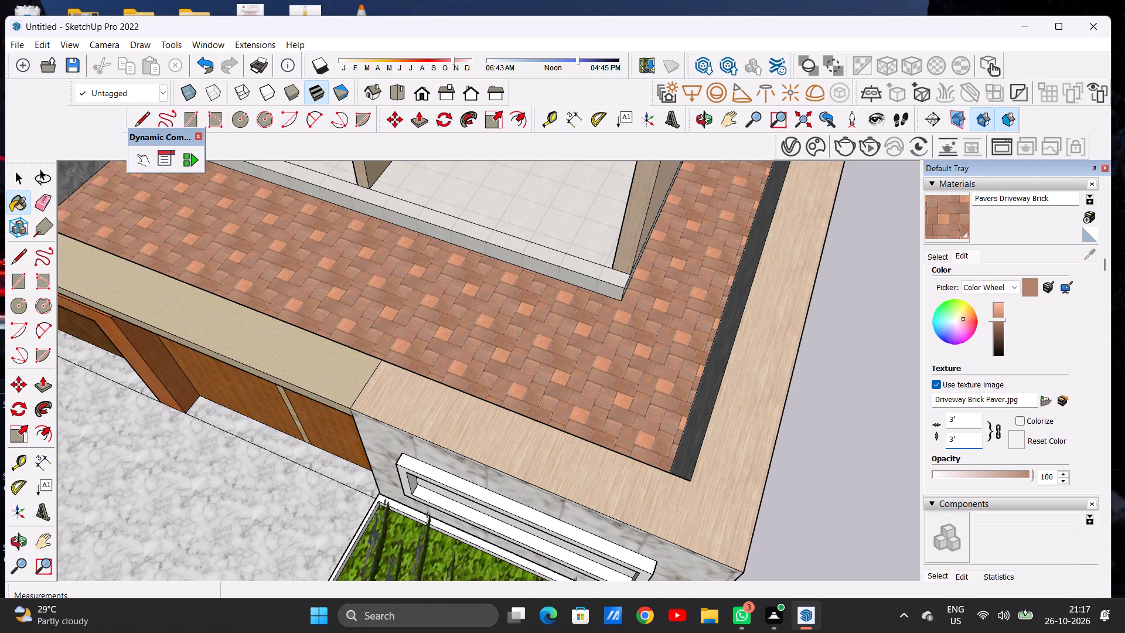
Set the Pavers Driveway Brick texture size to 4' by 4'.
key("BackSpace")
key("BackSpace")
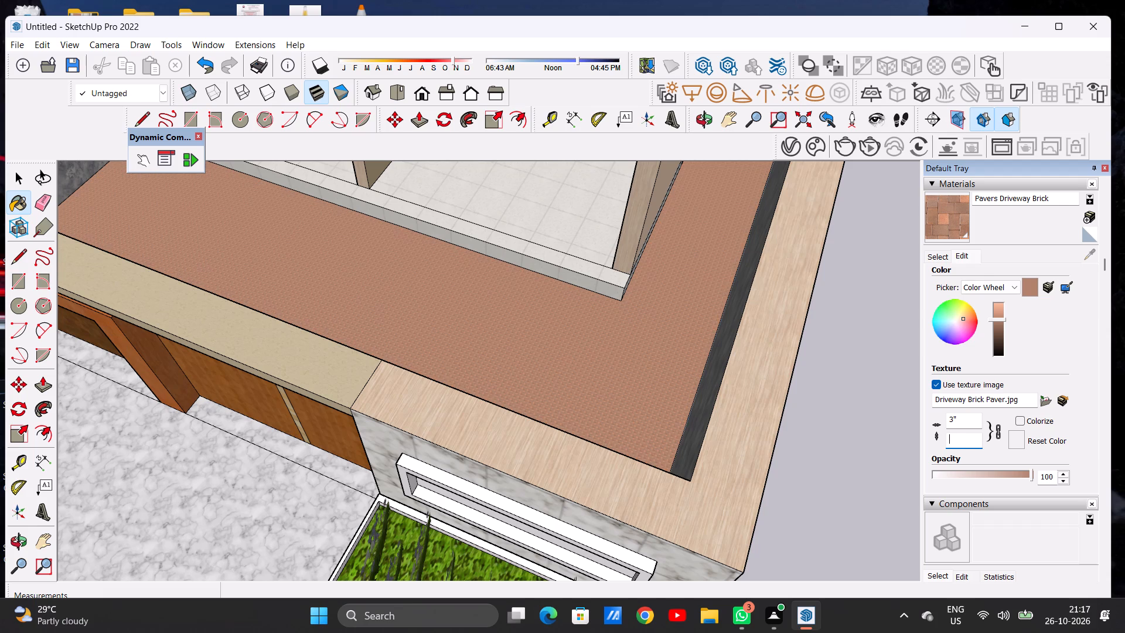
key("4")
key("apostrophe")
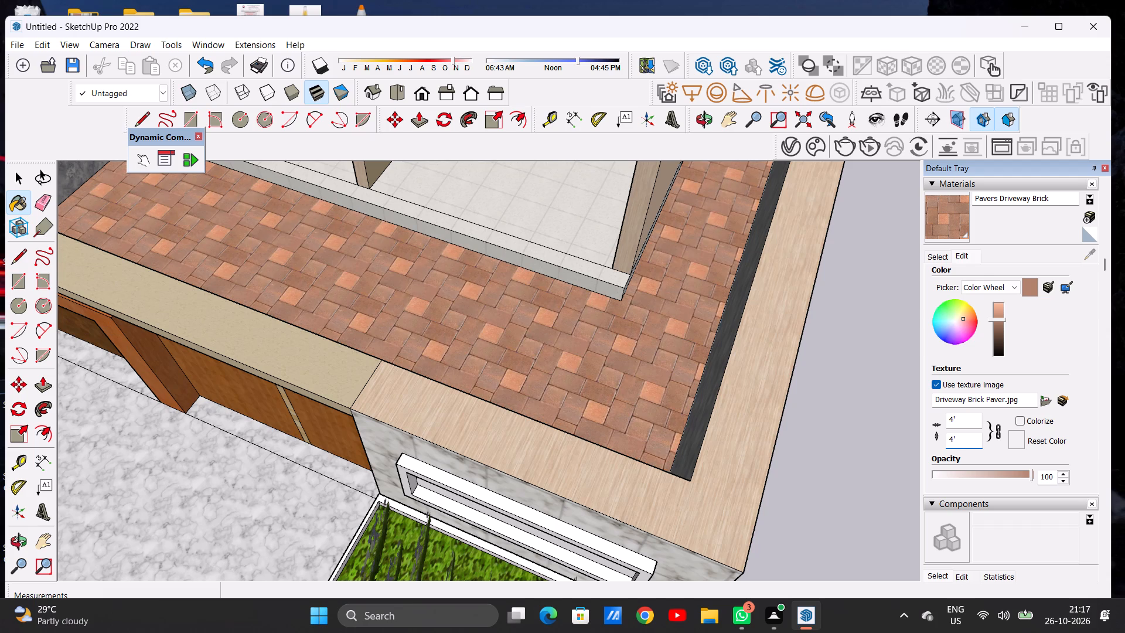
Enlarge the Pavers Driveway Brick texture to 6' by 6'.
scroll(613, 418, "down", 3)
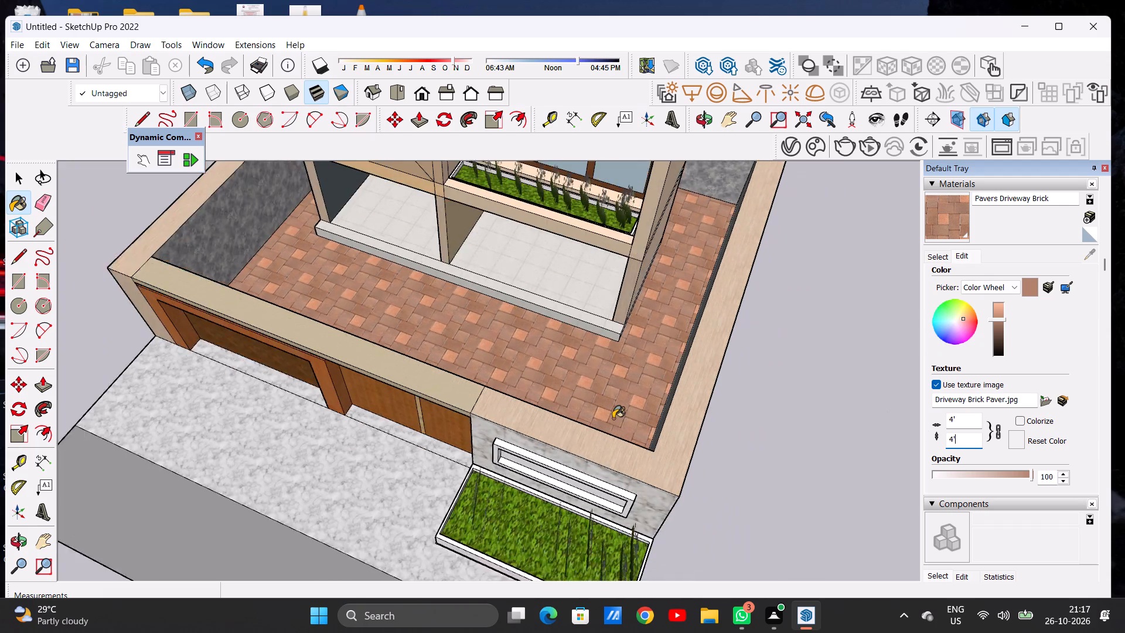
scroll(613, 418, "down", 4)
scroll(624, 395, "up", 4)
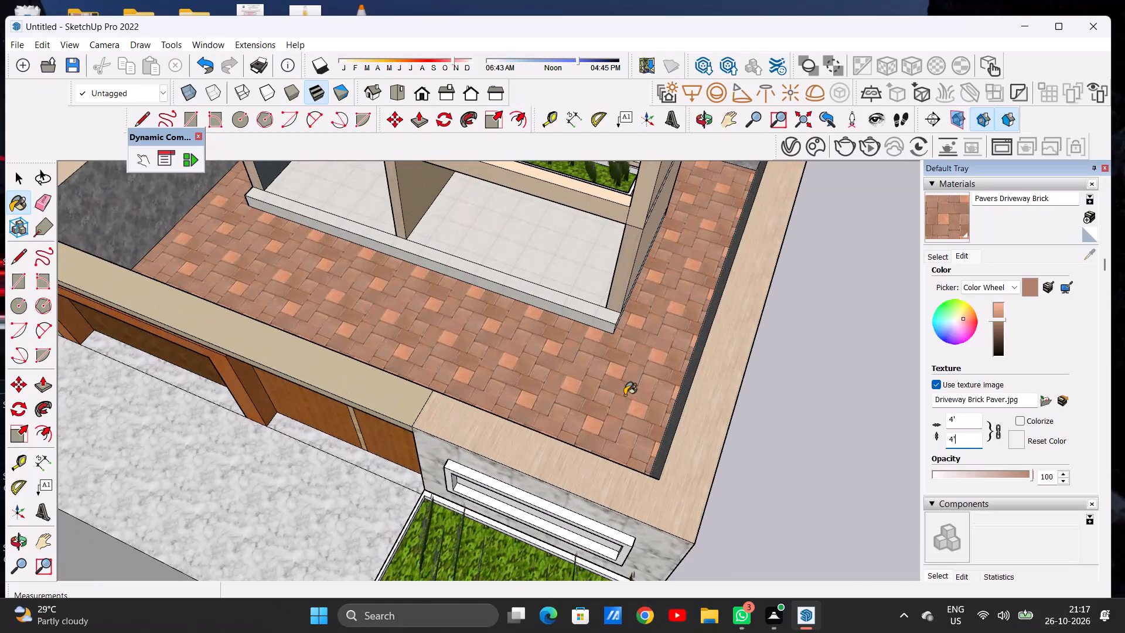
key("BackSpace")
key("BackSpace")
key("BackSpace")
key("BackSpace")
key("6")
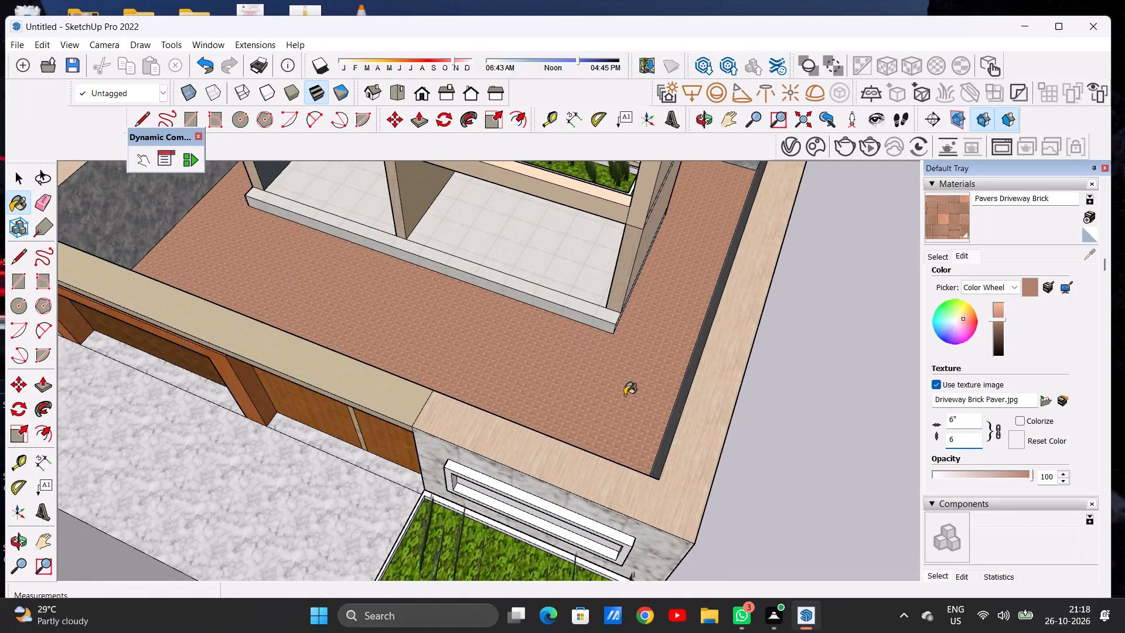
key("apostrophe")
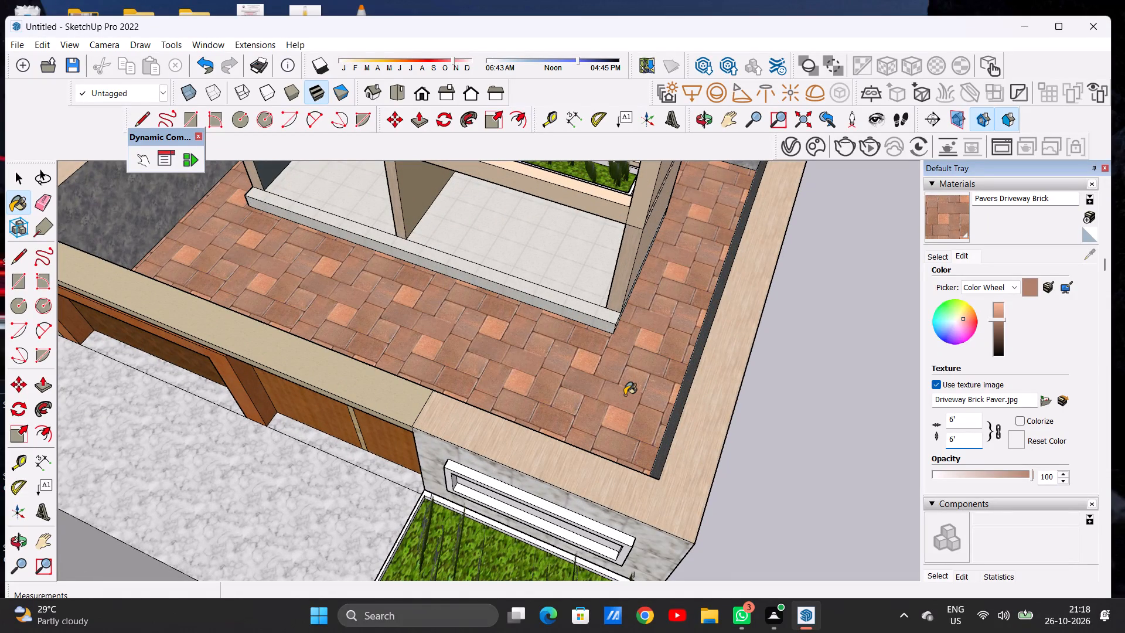
Set the Pavers Driveway Brick texture size to 3' by 3'.
key("BackSpace")
key("BackSpace")
key("BackSpace")
key("BackSpace")
key("BackSpace")
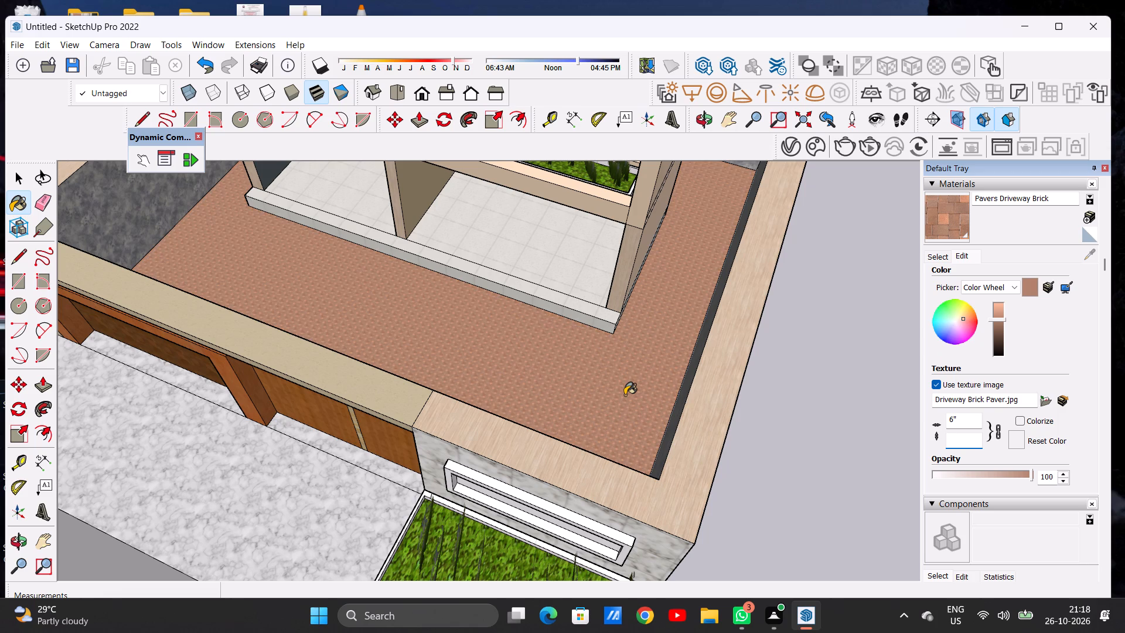
type("3'")
key("Return")
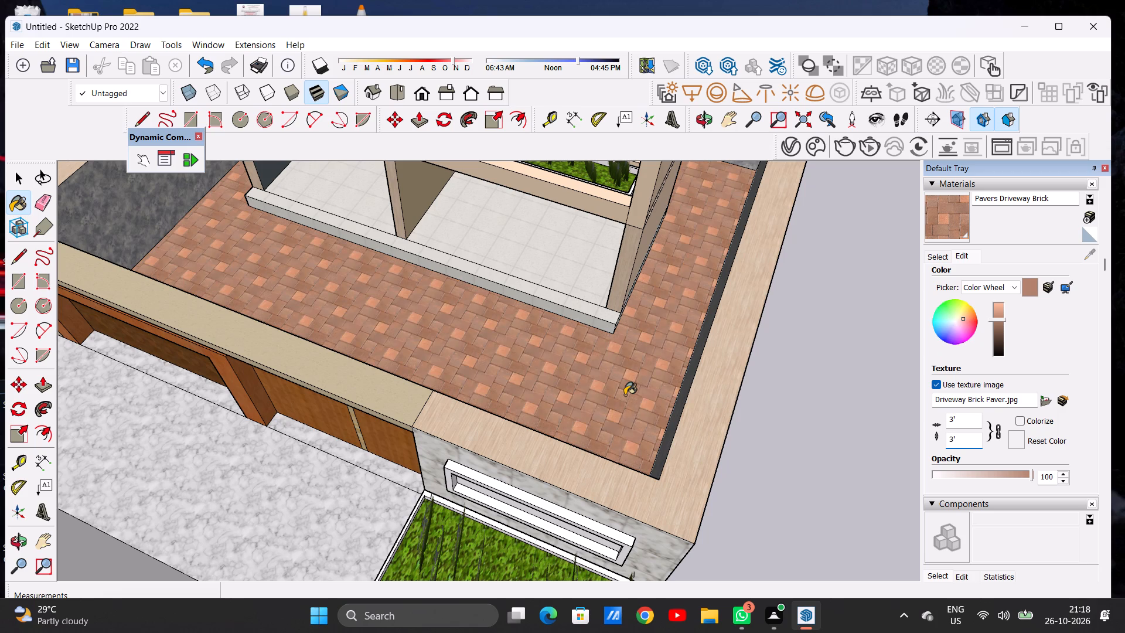
Examine the brick paving around the villa's plinth corner, both close up and from farther away.
scroll(557, 376, "down", 8)
scroll(579, 378, "up", 12)
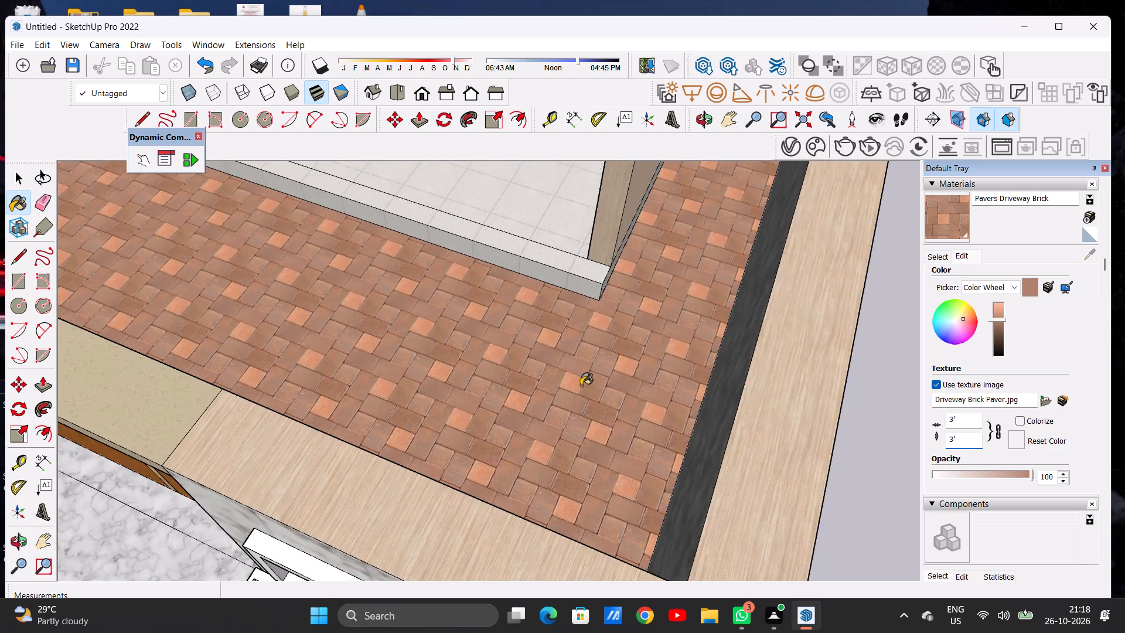
middle_click_drag(588, 382, 602, 369)
scroll(588, 398, "down", 3)
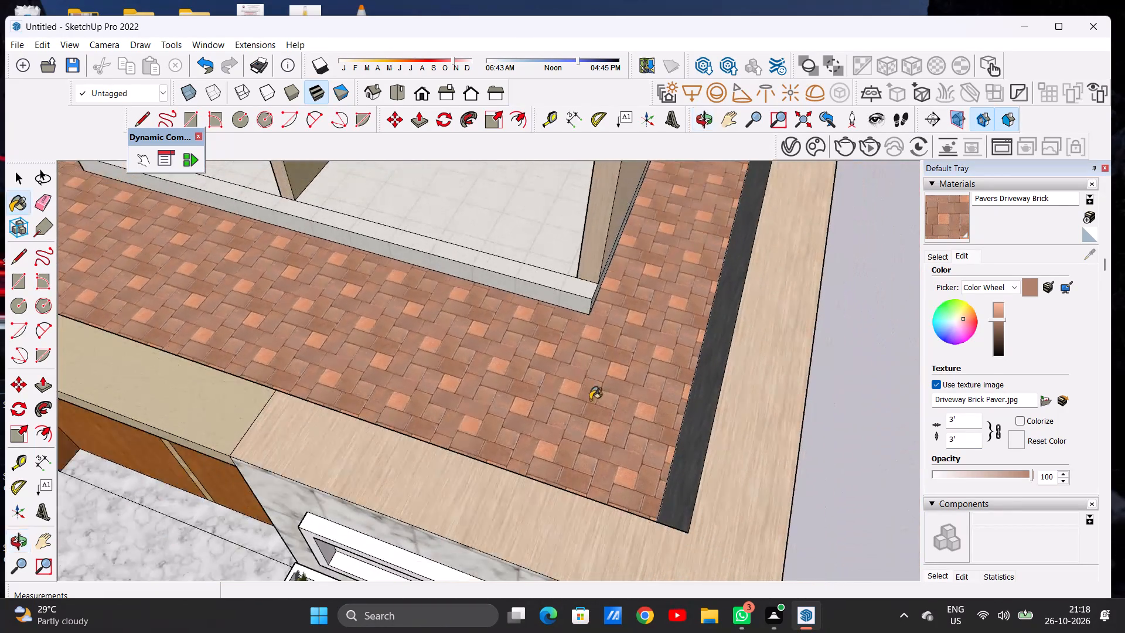
scroll(592, 411, "down", 10)
scroll(595, 390, "up", 17)
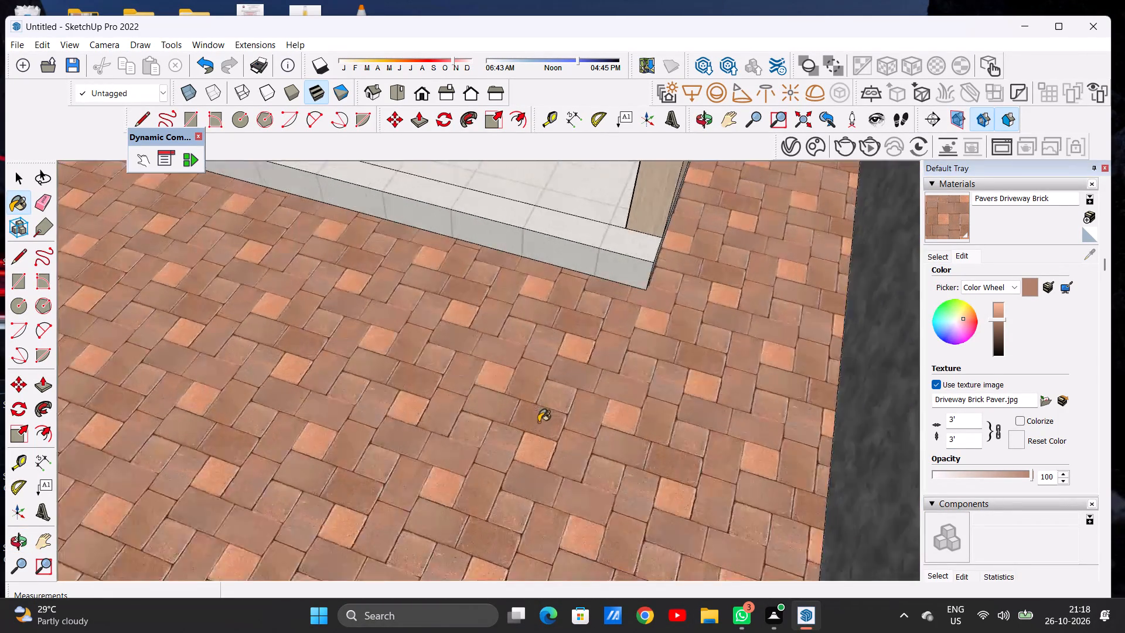
Examine the brick paving between the villa's plinth and the front boundary wall from several angles.
scroll(538, 422, "up", 2)
middle_click_drag(474, 428, 625, 378)
scroll(520, 418, "up", 1)
middle_click_drag(606, 369, 587, 419)
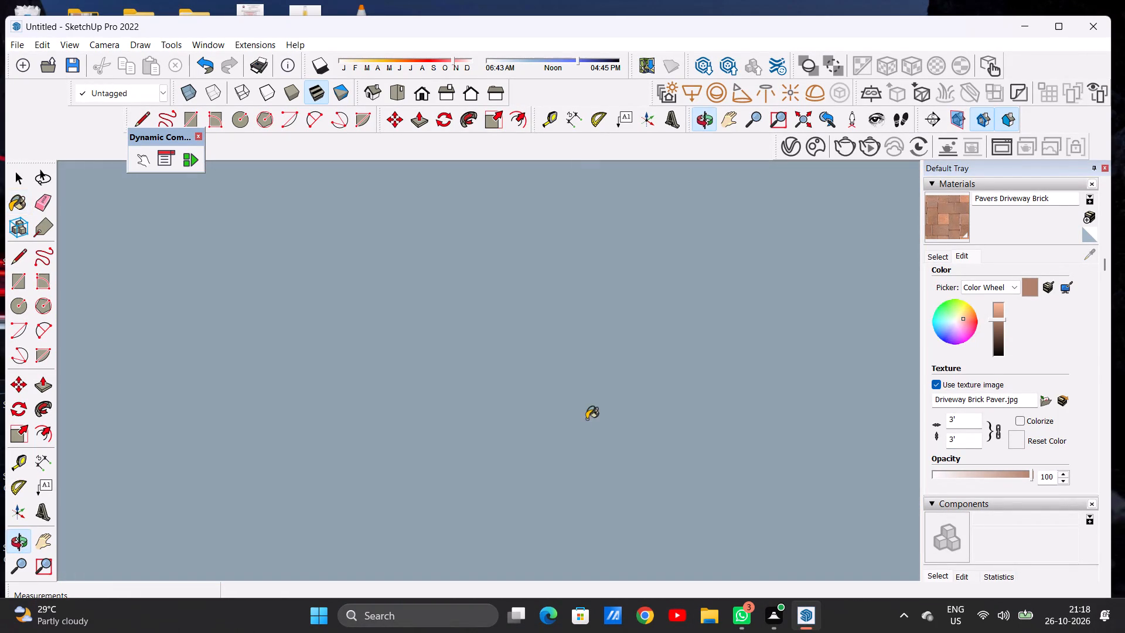
scroll(571, 404, "down", 7)
scroll(557, 393, "up", 1)
scroll(557, 393, "down", 20)
scroll(557, 393, "down", 9)
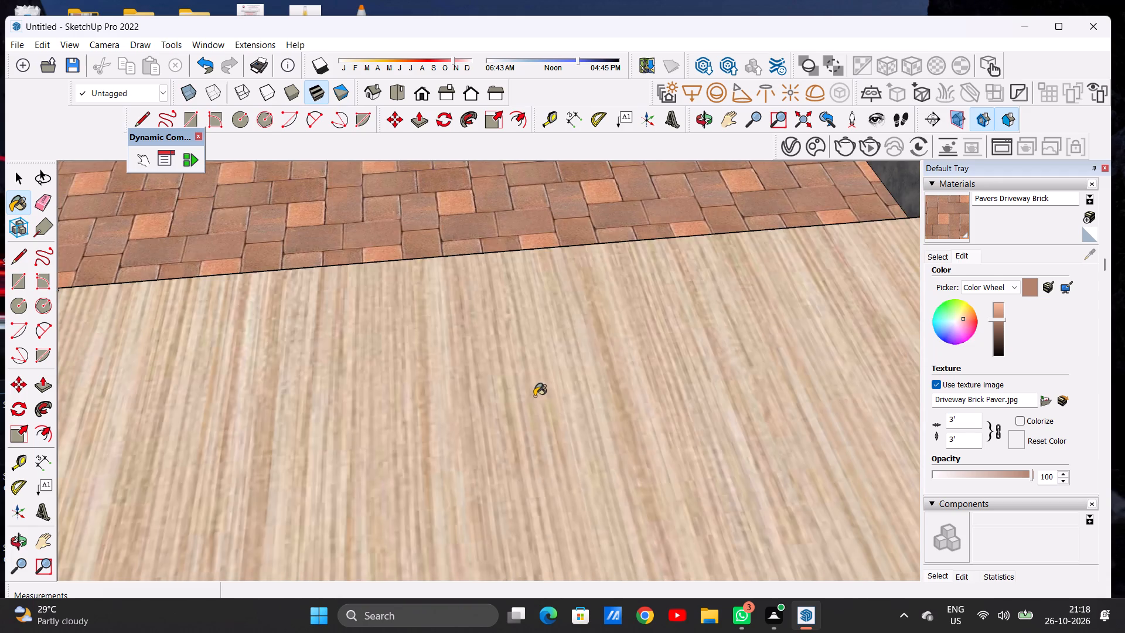
scroll(534, 396, "down", 20)
scroll(534, 396, "down", 10)
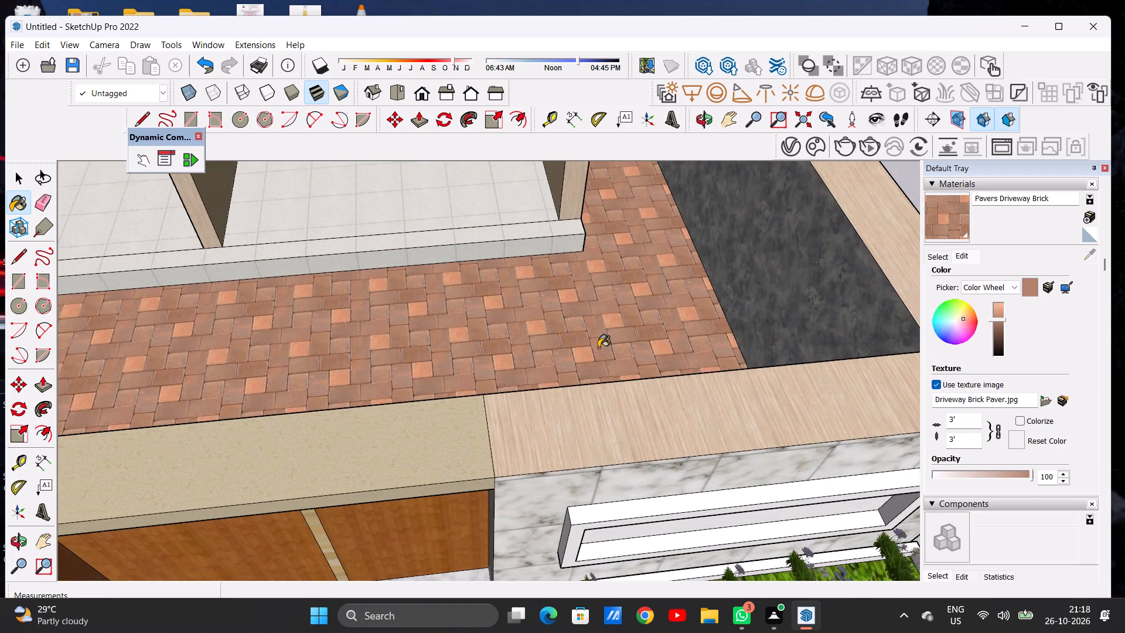
middle_click_drag(598, 347, 375, 408)
scroll(461, 407, "up", 9)
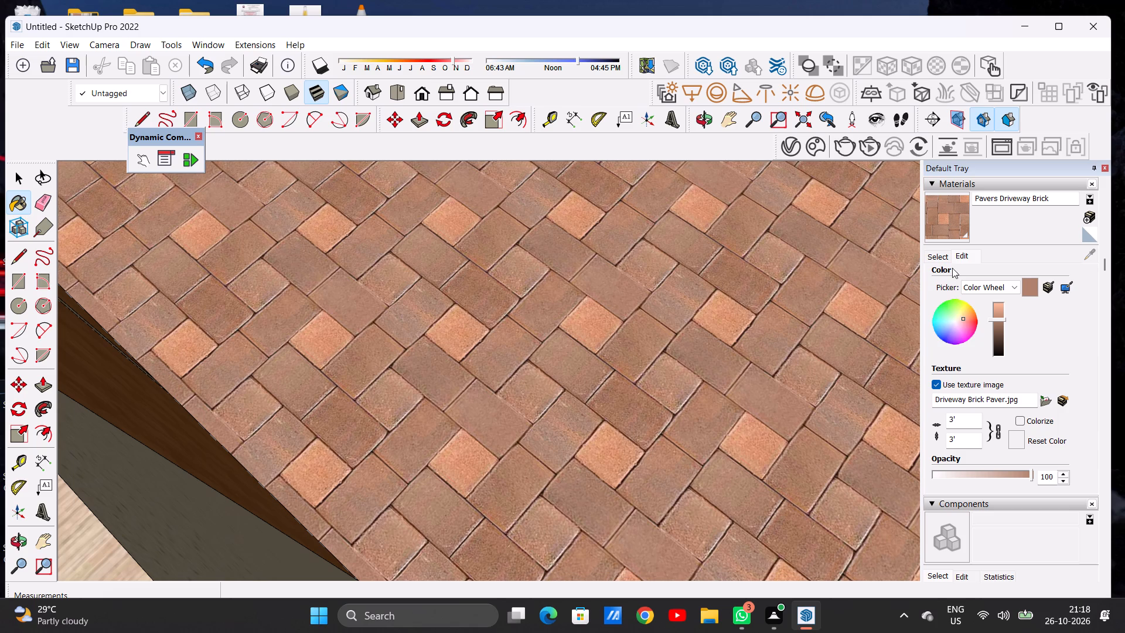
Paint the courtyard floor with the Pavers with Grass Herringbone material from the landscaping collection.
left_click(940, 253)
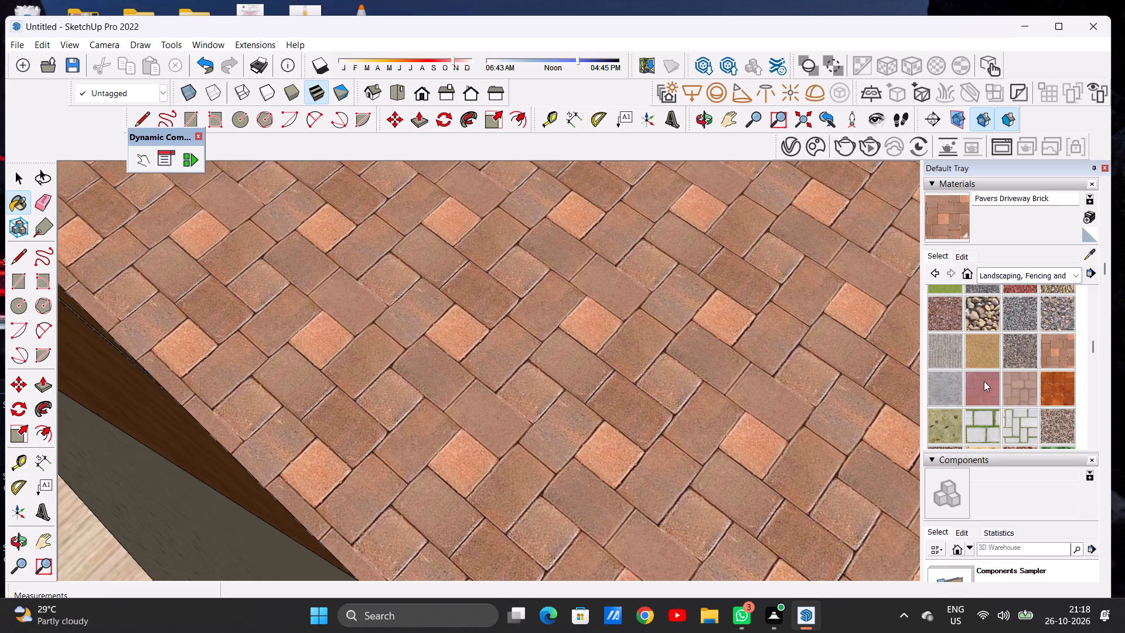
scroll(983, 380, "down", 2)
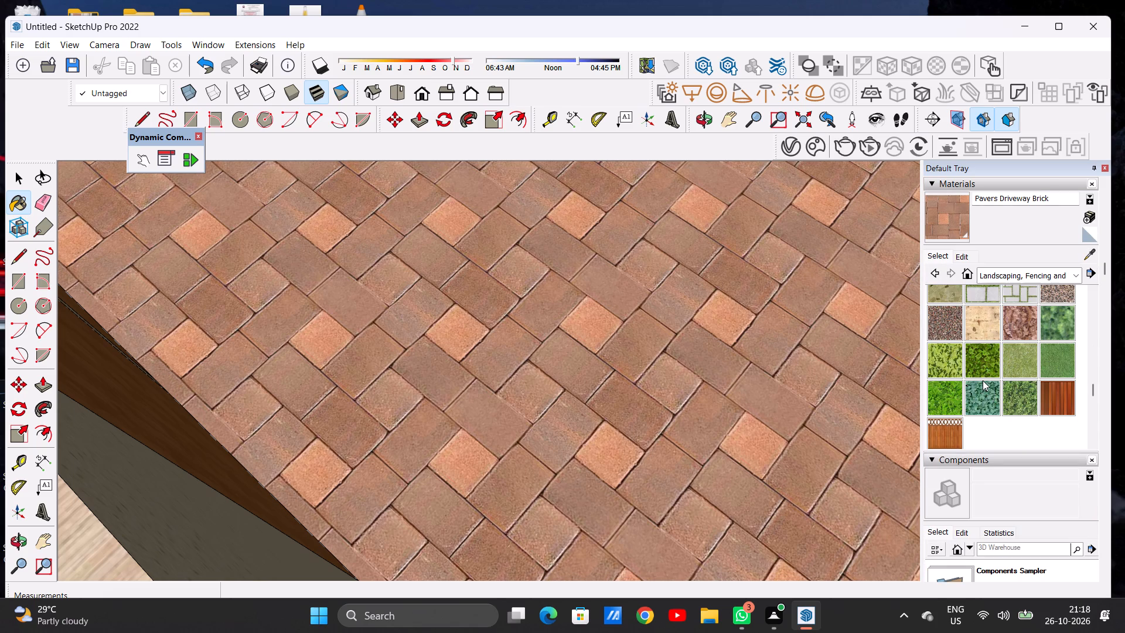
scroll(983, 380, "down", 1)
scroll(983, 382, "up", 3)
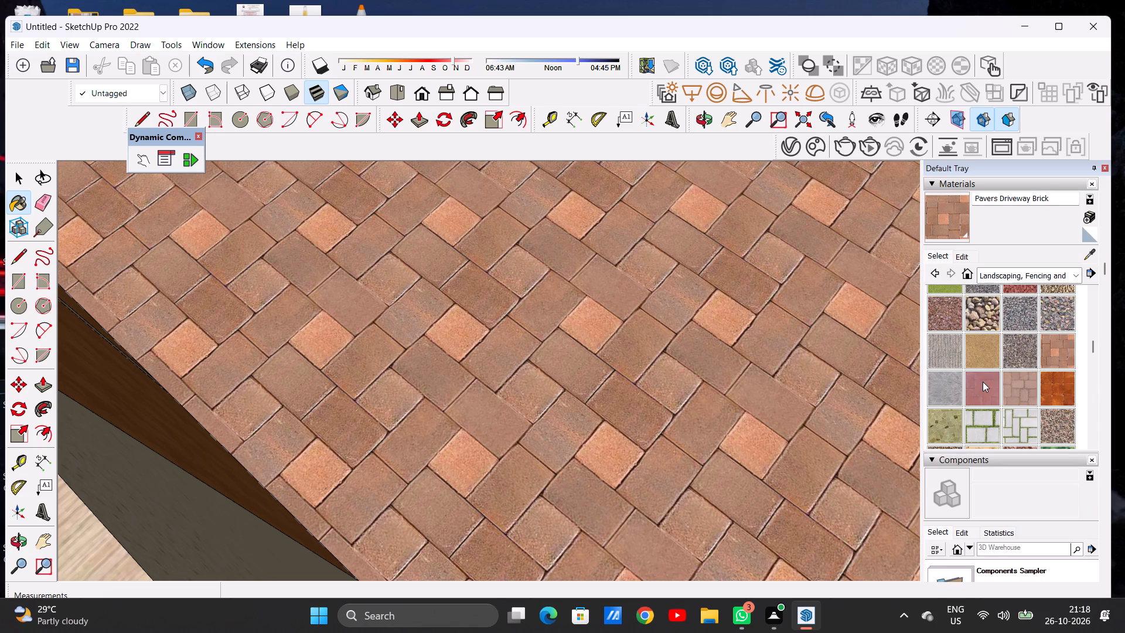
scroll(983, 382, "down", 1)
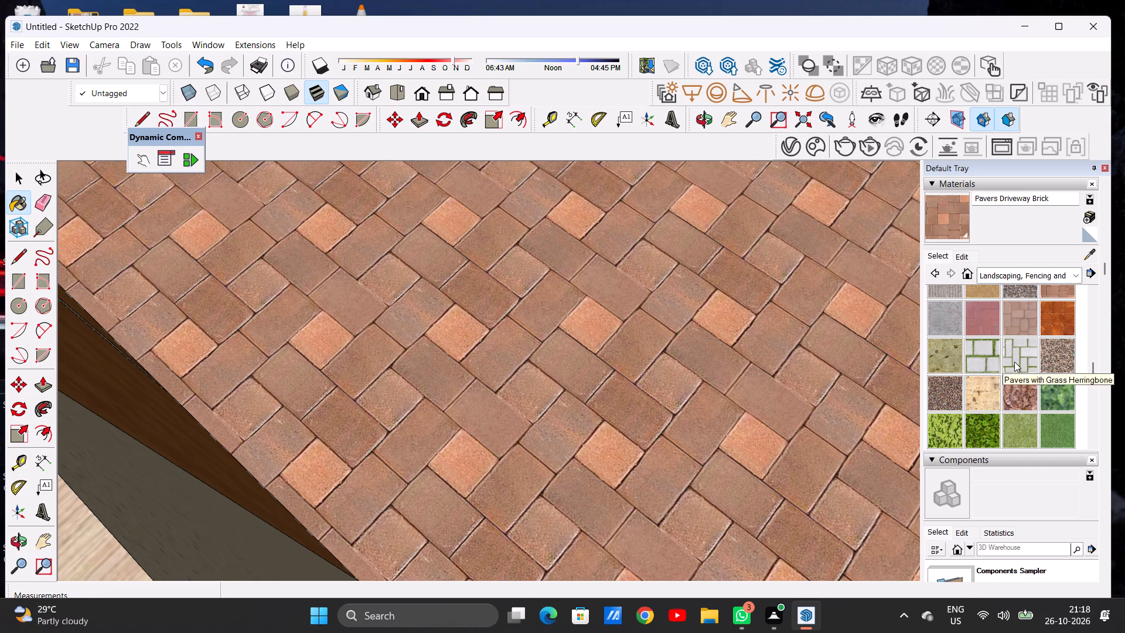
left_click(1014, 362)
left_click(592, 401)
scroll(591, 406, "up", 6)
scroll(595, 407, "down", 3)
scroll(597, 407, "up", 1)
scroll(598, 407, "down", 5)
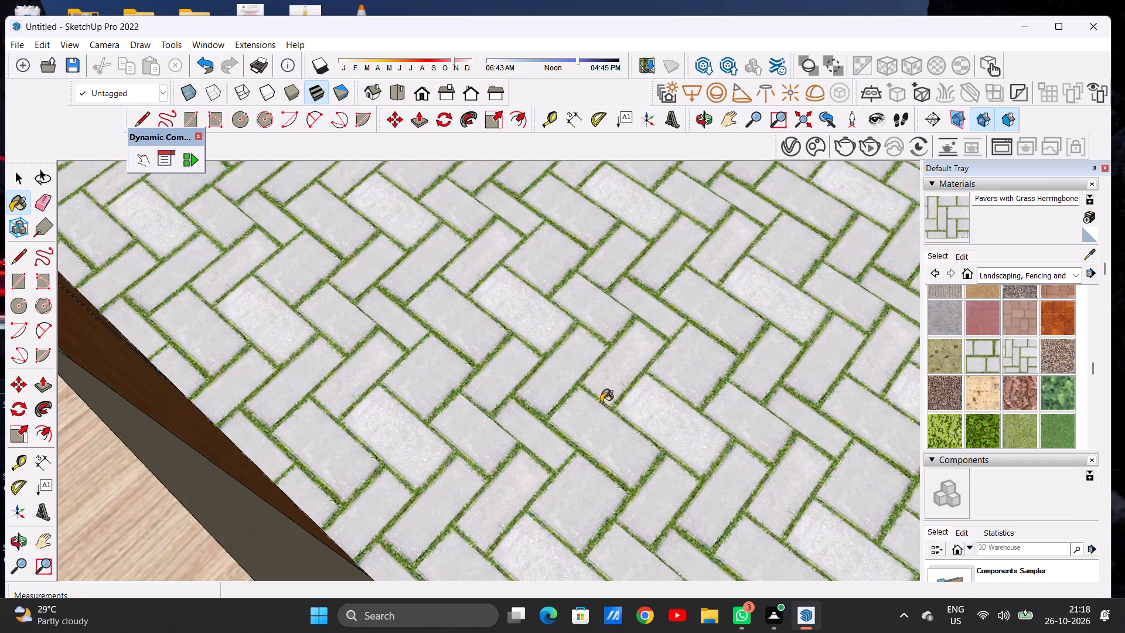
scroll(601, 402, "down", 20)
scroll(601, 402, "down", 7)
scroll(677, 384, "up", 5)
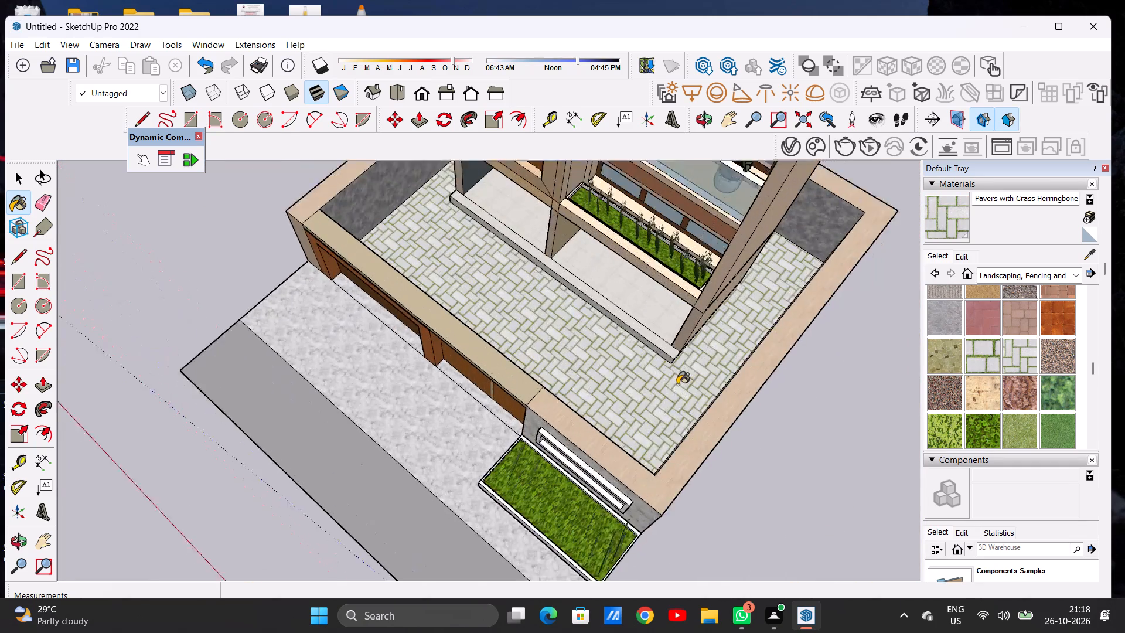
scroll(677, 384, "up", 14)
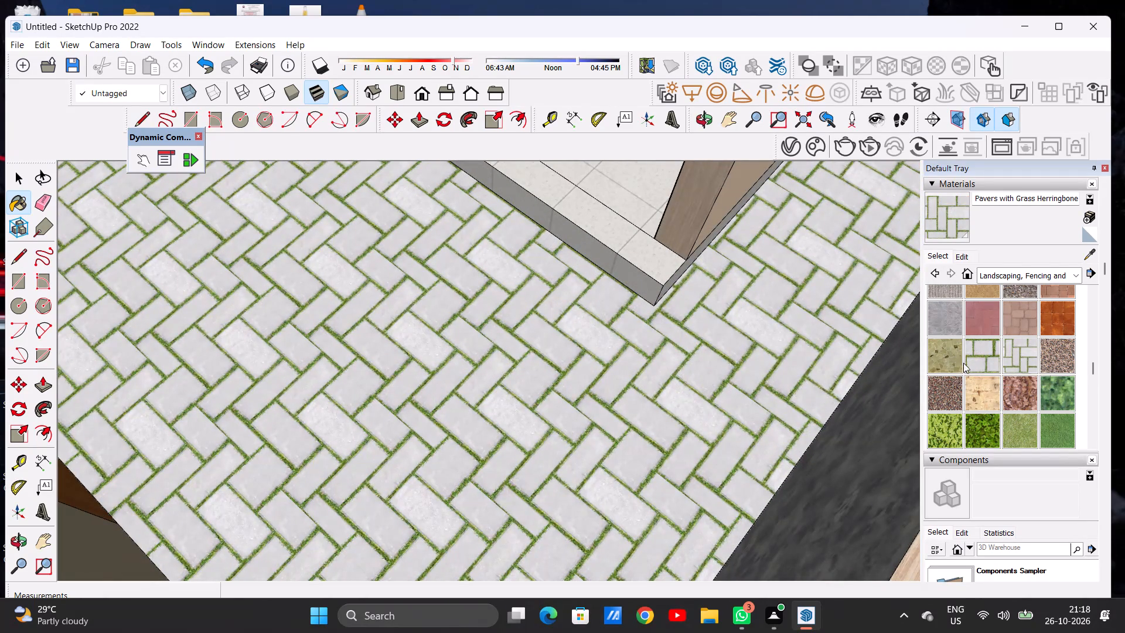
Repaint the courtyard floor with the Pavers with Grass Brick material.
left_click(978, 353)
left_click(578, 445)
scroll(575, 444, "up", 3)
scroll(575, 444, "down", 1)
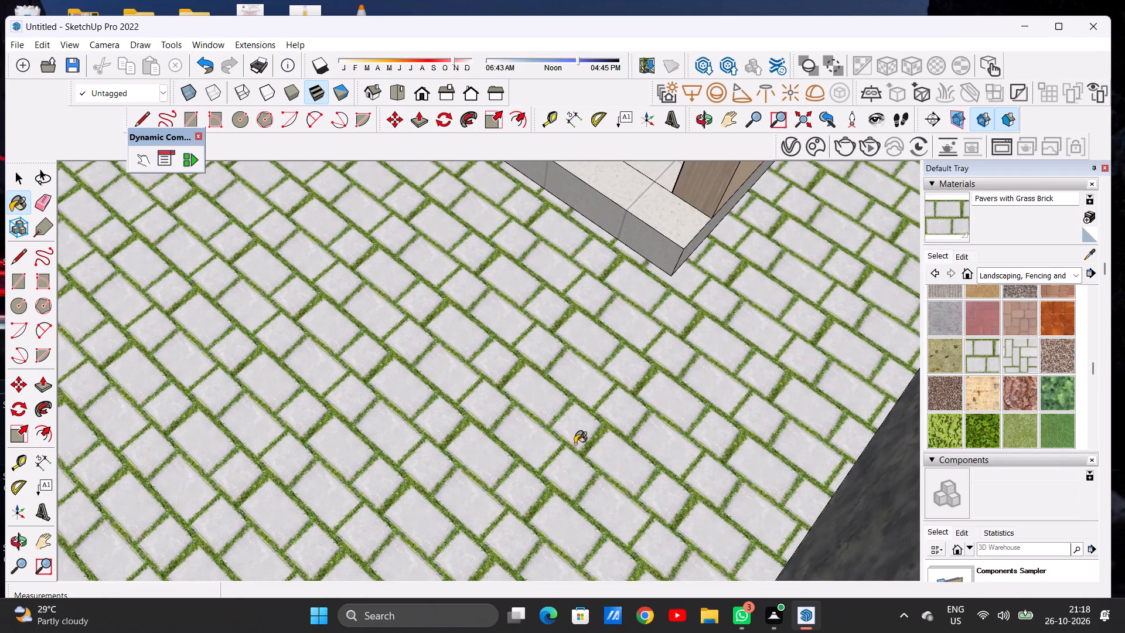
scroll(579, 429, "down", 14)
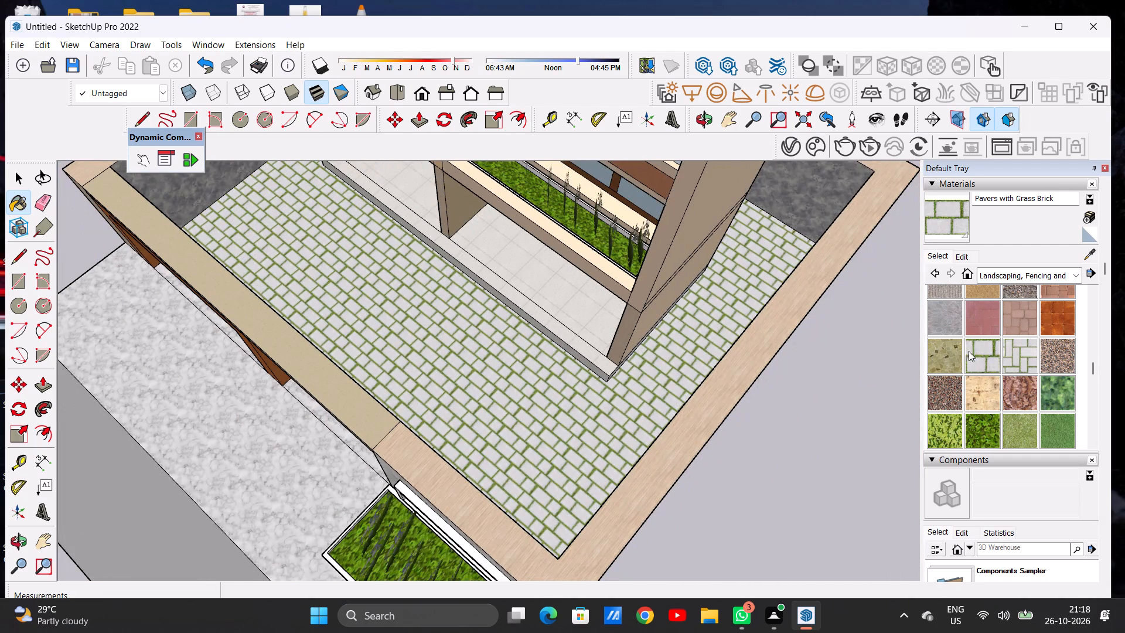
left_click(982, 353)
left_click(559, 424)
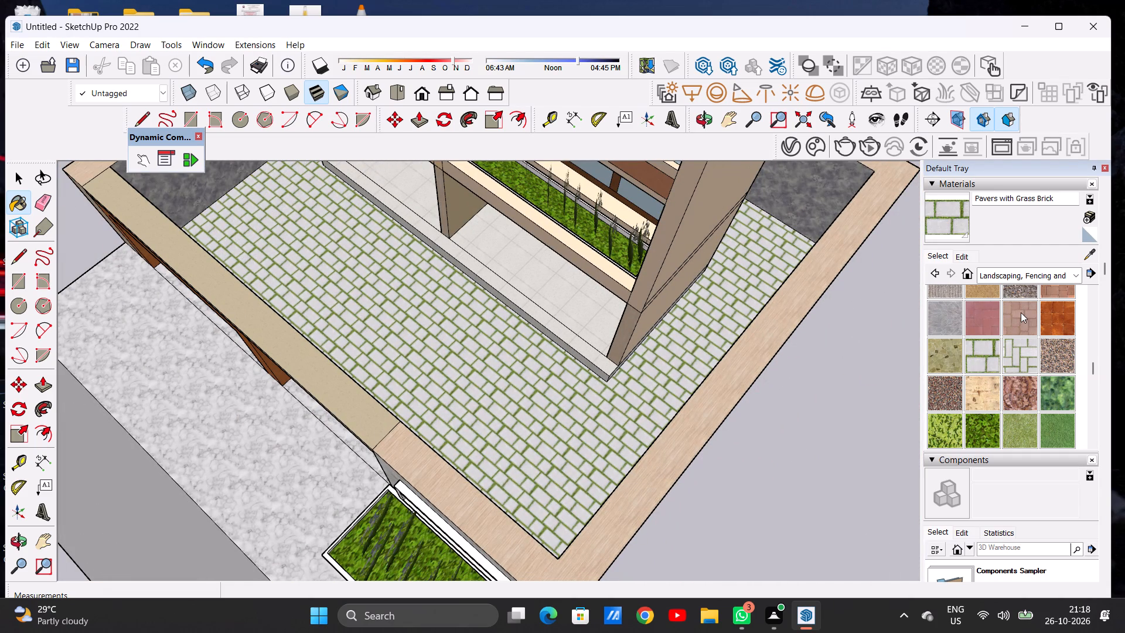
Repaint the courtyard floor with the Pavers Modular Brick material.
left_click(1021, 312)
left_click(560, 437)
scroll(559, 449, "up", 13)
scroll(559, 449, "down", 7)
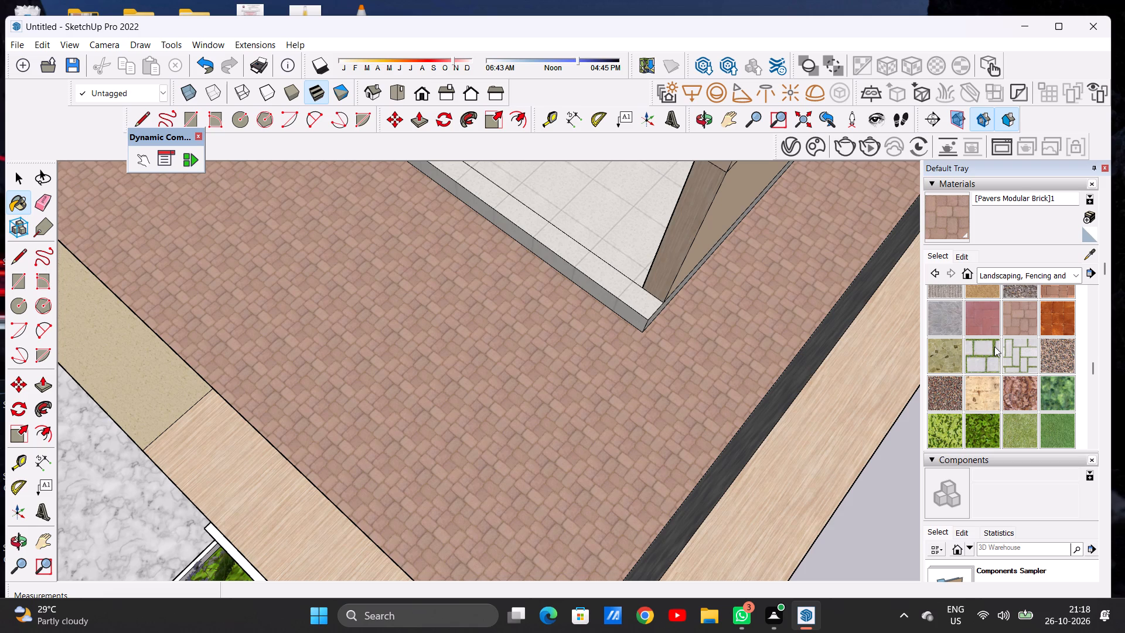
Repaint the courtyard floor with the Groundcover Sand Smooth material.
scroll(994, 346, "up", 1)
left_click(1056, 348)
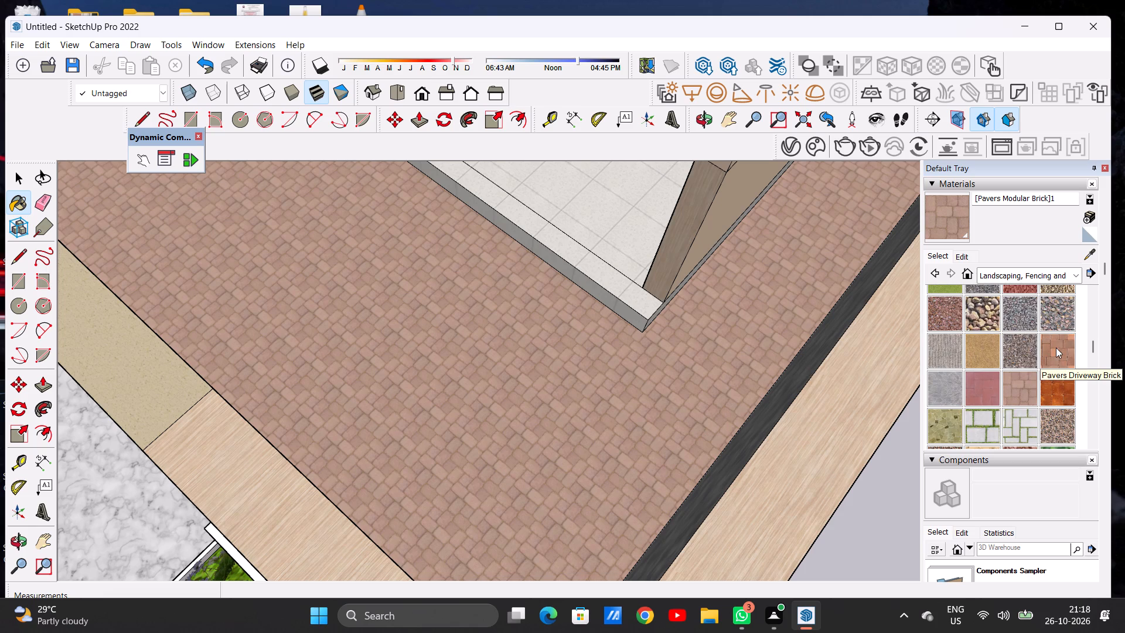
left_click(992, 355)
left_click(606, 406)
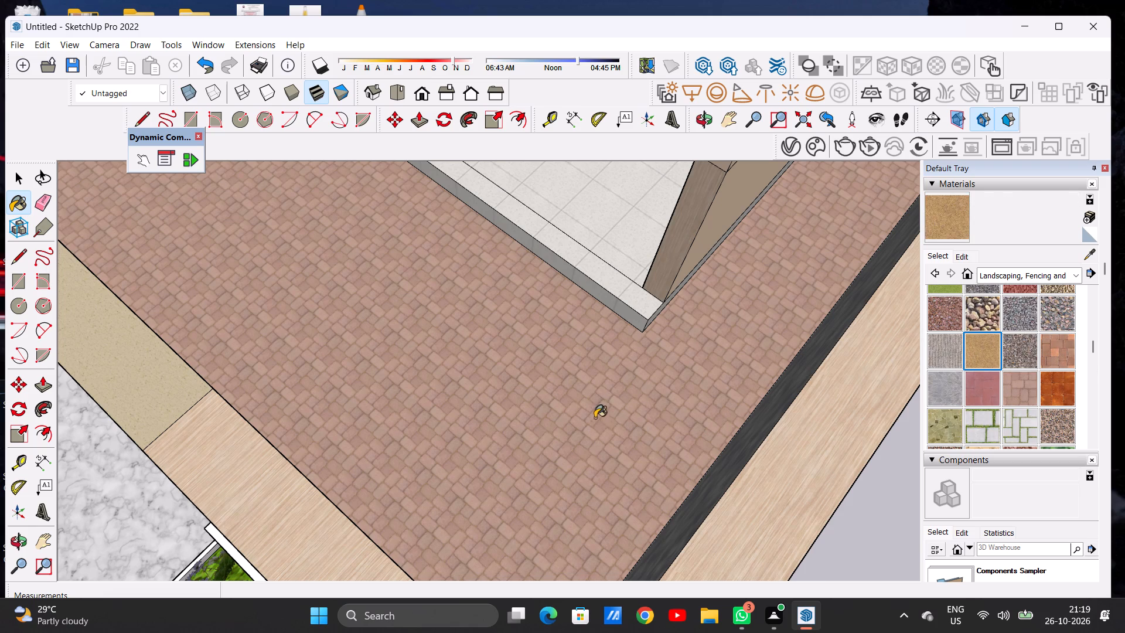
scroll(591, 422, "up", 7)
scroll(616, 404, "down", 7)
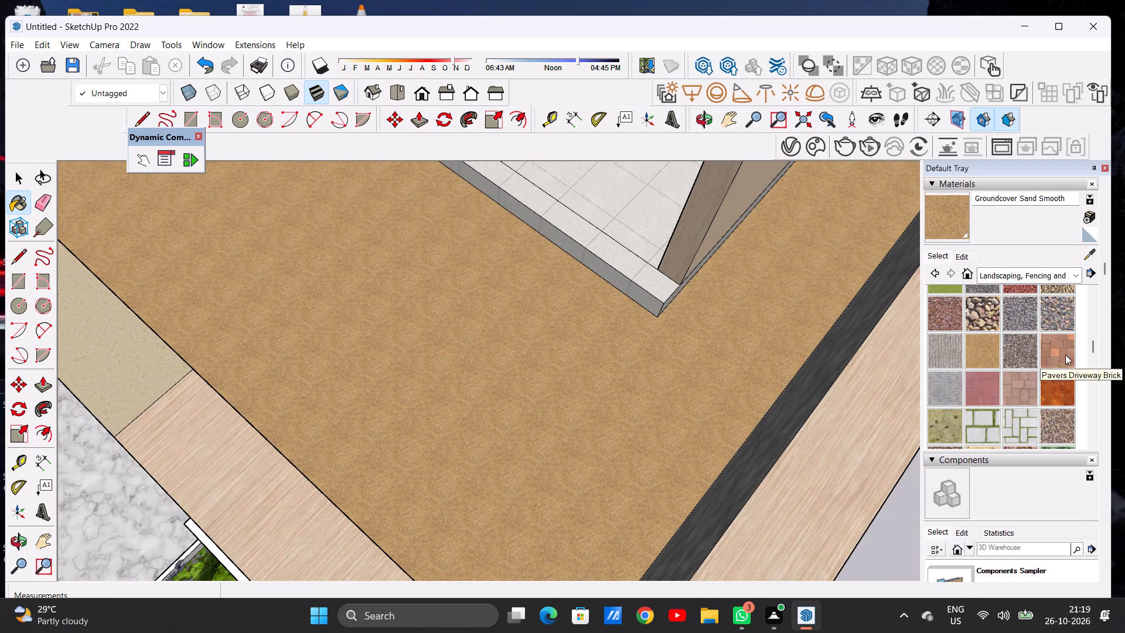
Repaint the courtyard floor around the villa with the Pavers Driveway Brick material.
left_click(1055, 350)
left_click(625, 400)
scroll(532, 388, "down", 7)
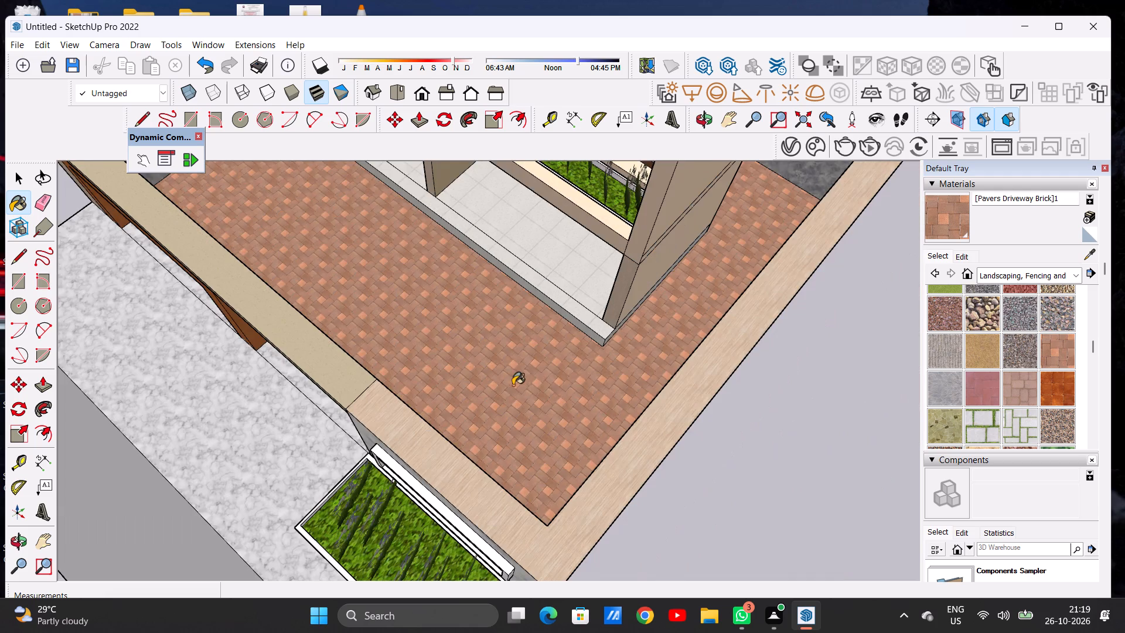
Set the texture size of the courtyard's driveway brick material to 3' by 3'.
scroll(549, 392, "up", 5)
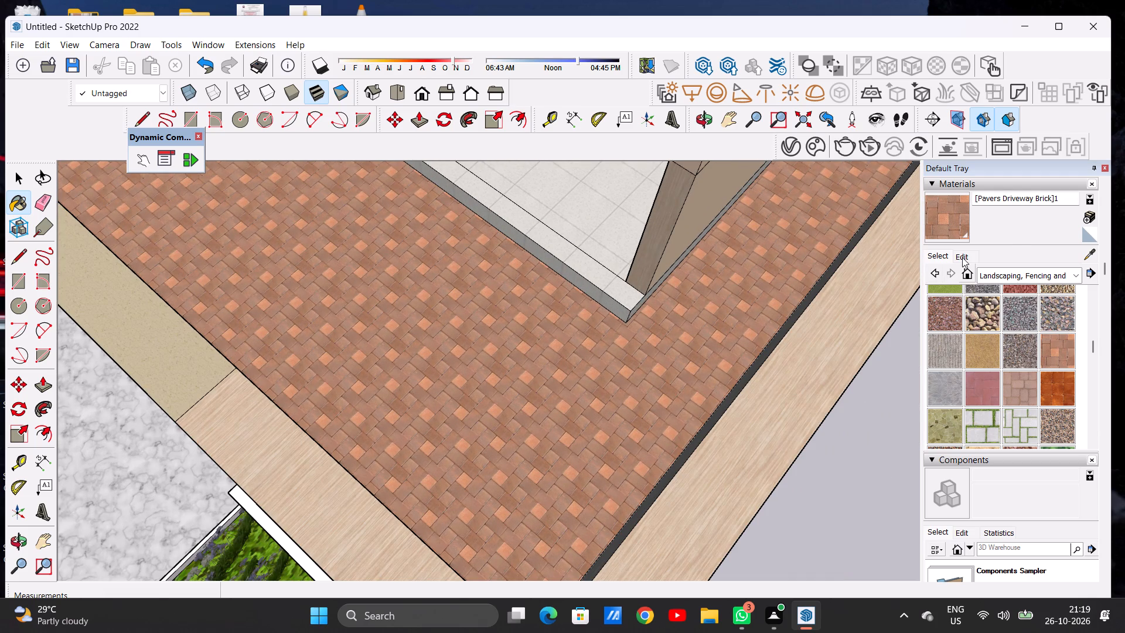
left_click(962, 257)
left_click(972, 437)
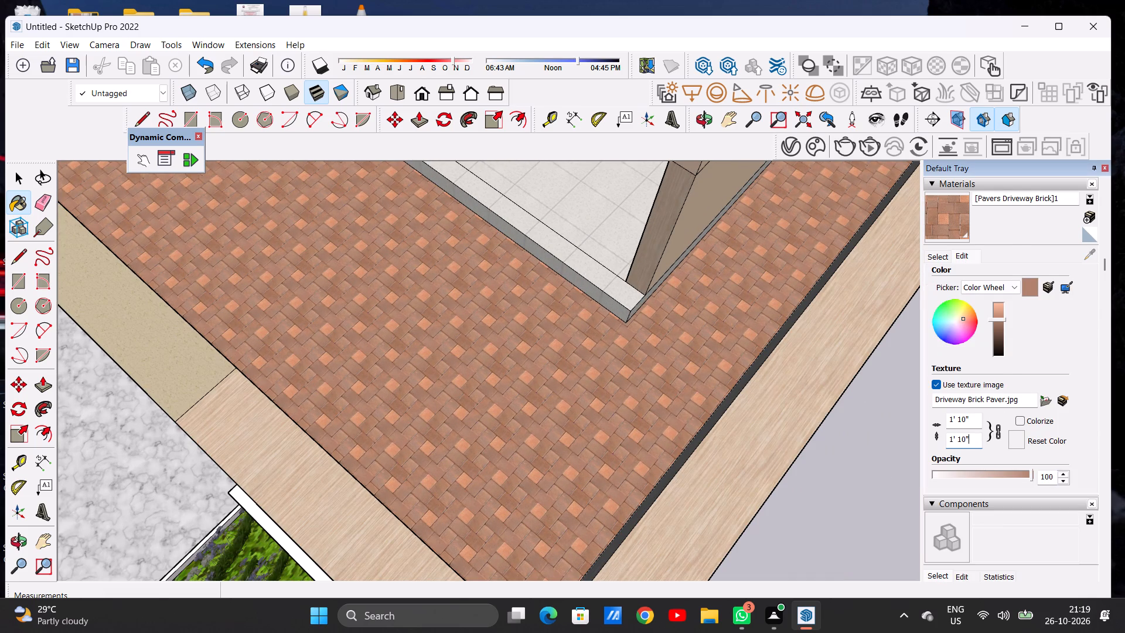
key("BackSpace")
key("BackSpace")
key("BackSpace")
key("BackSpace")
key("BackSpace")
key("BackSpace")
key("BackSpace")
key("BackSpace")
key("BackSpace")
key("BackSpace")
key("BackSpace")
key("BackSpace")
key("BackSpace")
key("BackSpace")
key("BackSpace")
key("BackSpace")
key("BackSpace")
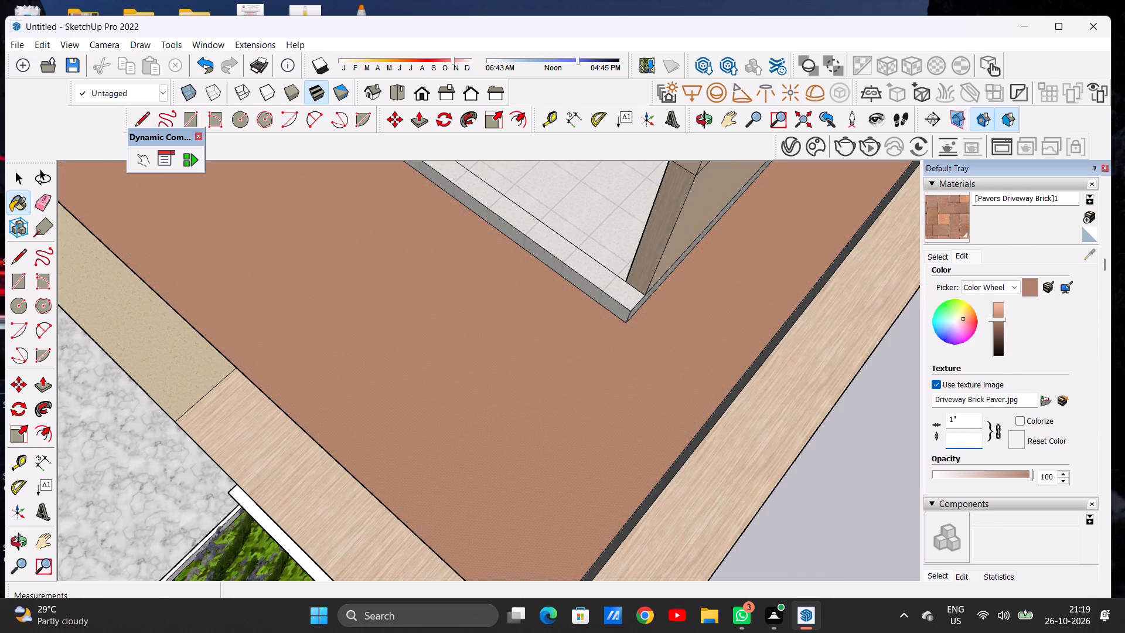
type("3'")
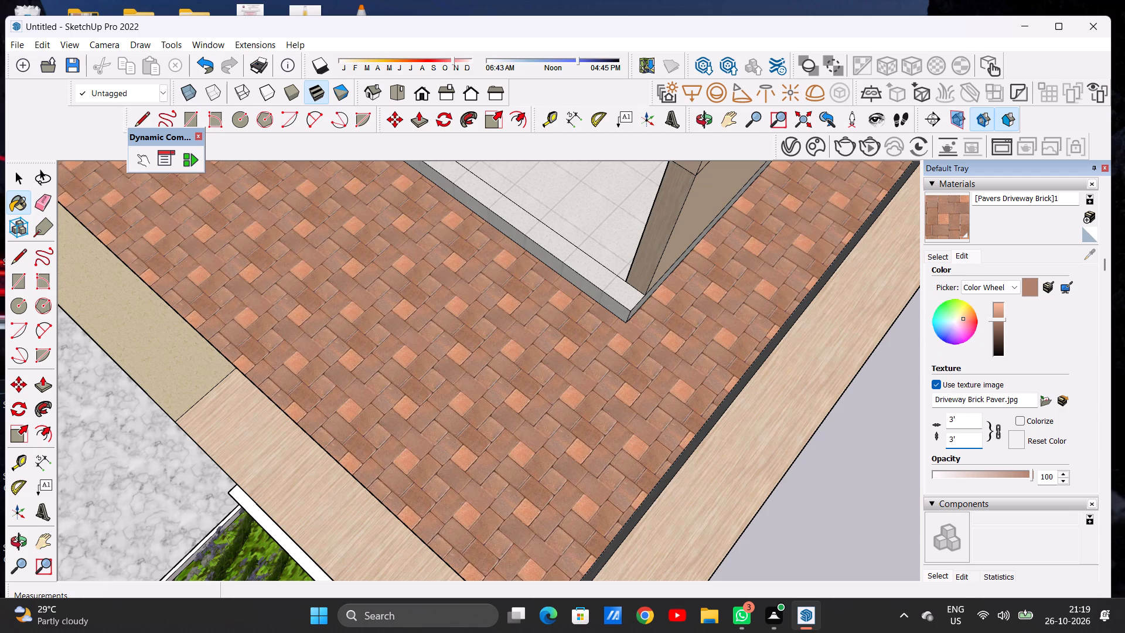
key("Return")
Examine the resized brick paving along the front and side of the villa's courtyard.
scroll(608, 441, "down", 12)
middle_click_drag(582, 427, 584, 318)
scroll(592, 418, "up", 5)
scroll(594, 420, "down", 1)
scroll(595, 421, "up", 2)
middle_click_drag(608, 427, 337, 464)
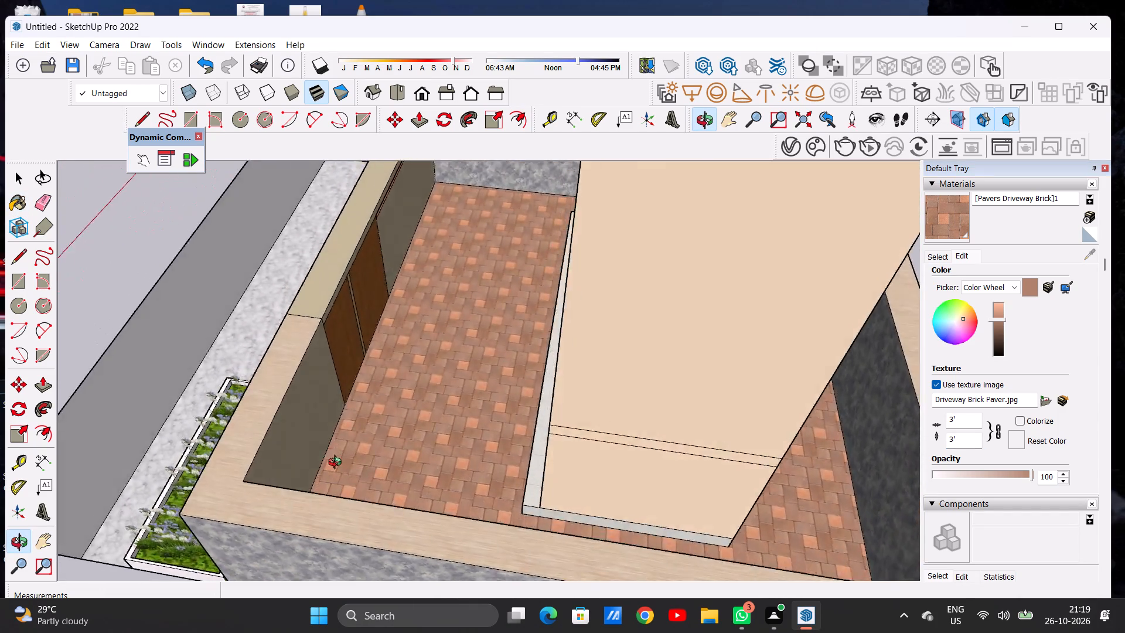
middle_click_drag(337, 464, 751, 397)
scroll(592, 374, "down", 5)
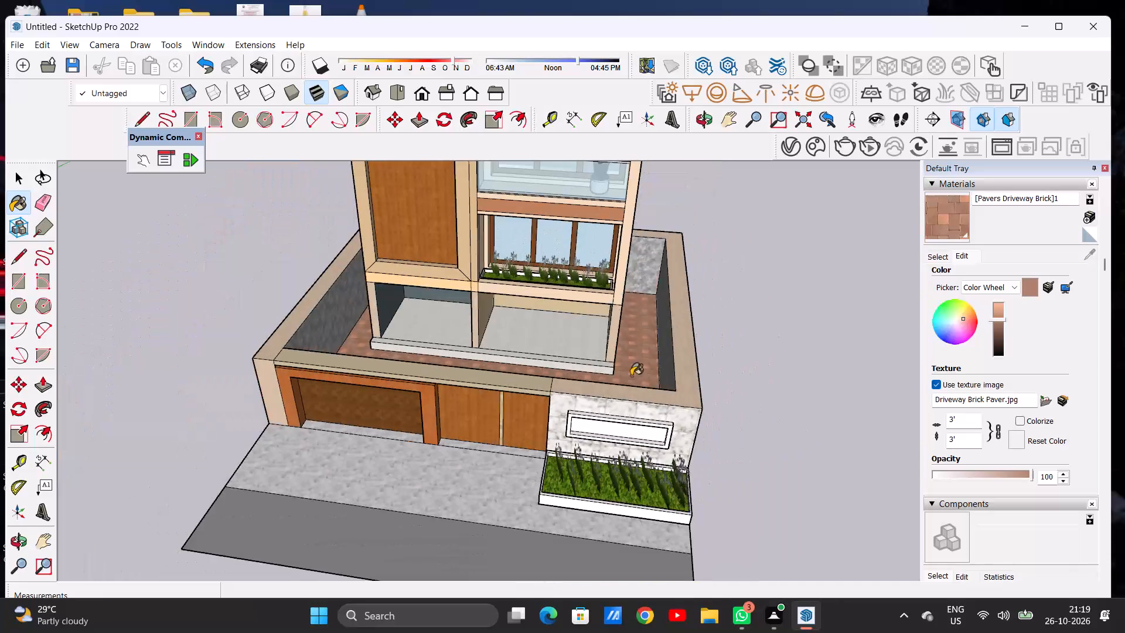
middle_click_drag(631, 376, 581, 496)
scroll(583, 440, "up", 8)
middle_click_drag(612, 440, 198, 390)
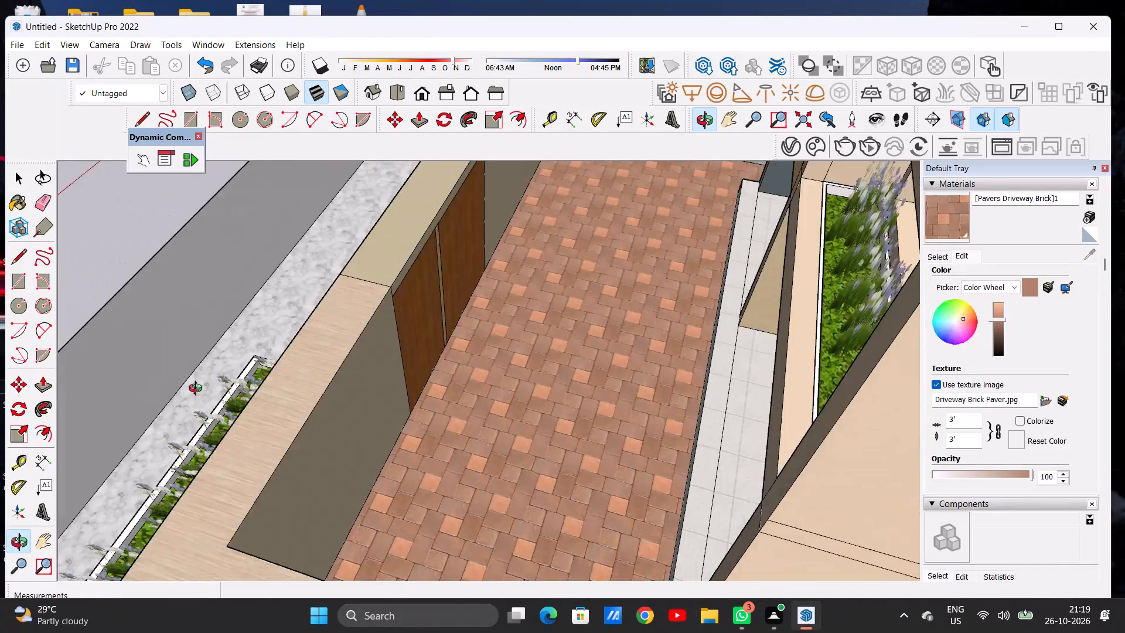
middle_click_drag(198, 390, 194, 345)
scroll(391, 464, "down", 6)
scroll(451, 447, "down", 6)
middle_click_drag(436, 451, 643, 415)
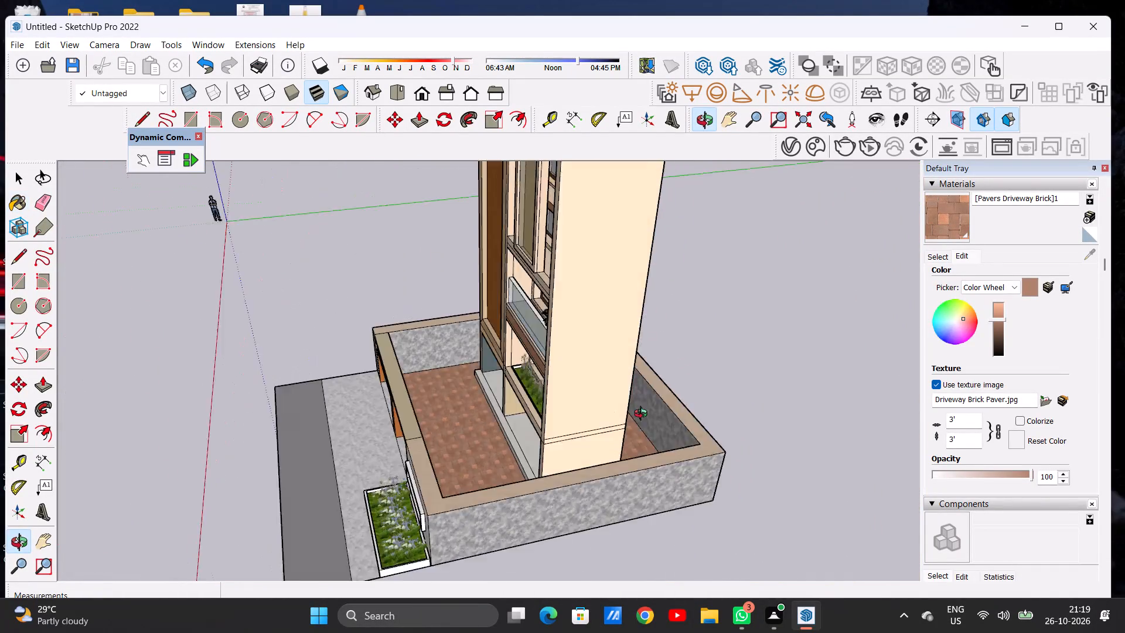
middle_click_drag(643, 415, 717, 403)
scroll(588, 425, "up", 1)
scroll(577, 427, "down", 1)
scroll(575, 428, "up", 4)
middle_click_drag(469, 451, 767, 438)
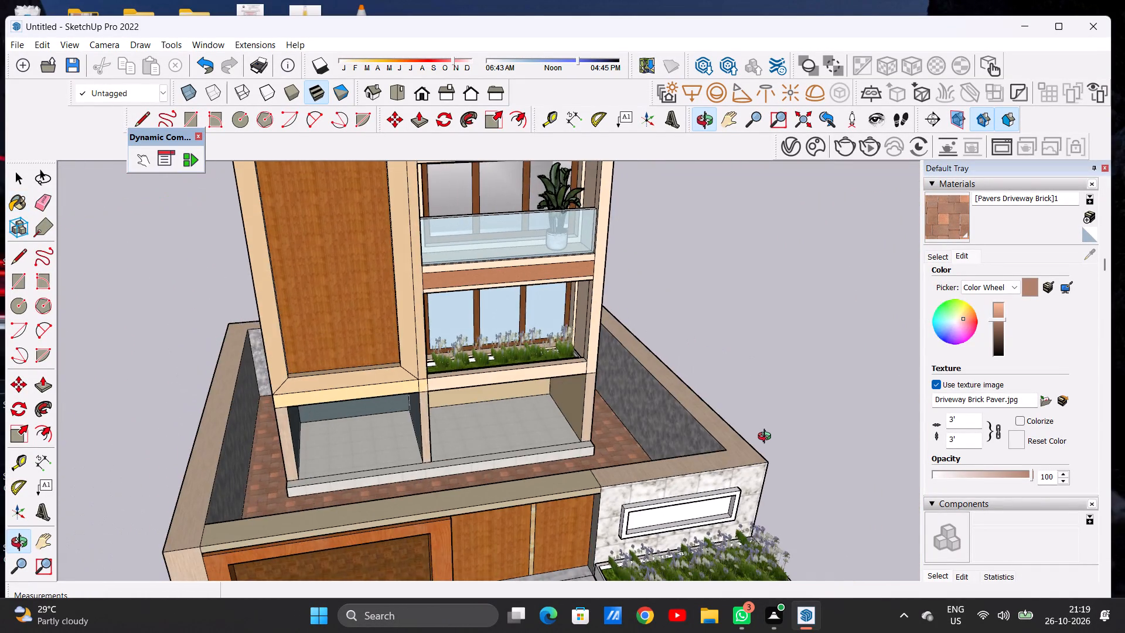
middle_click_drag(767, 438, 649, 445)
Examine the whole villa from the front, including the gates, marble boundary wall and planter.
scroll(674, 396, "down", 14)
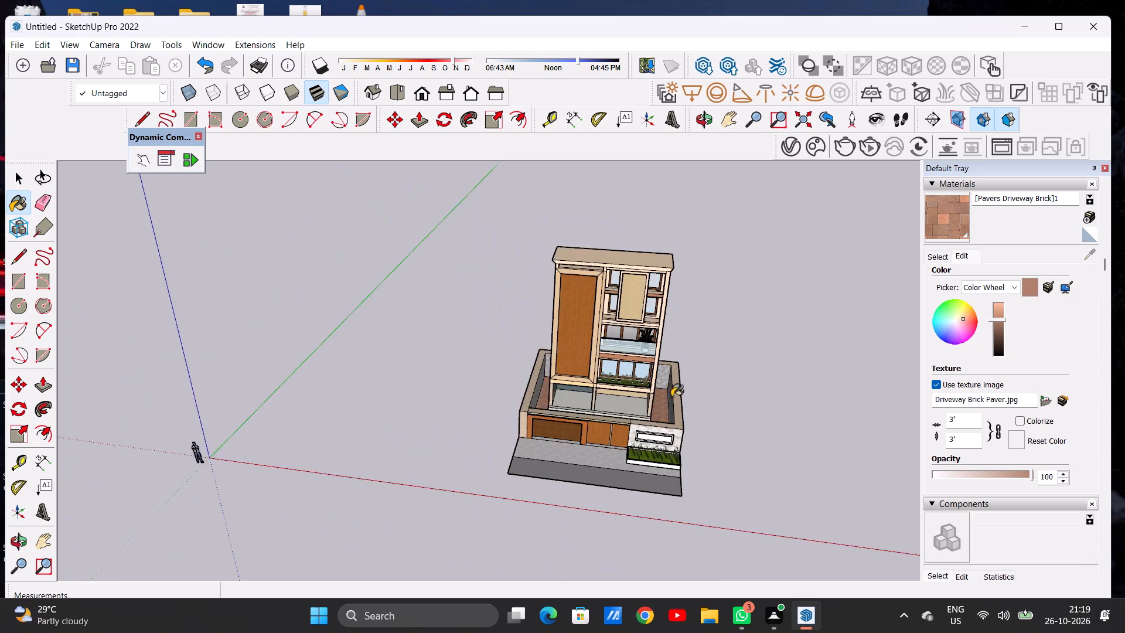
scroll(671, 397, "down", 1)
scroll(662, 440, "up", 2)
scroll(666, 445, "down", 1)
scroll(666, 446, "up", 4)
middle_click_drag(669, 451, 673, 420)
scroll(673, 419, "up", 2)
scroll(673, 419, "down", 1)
scroll(673, 419, "up", 4)
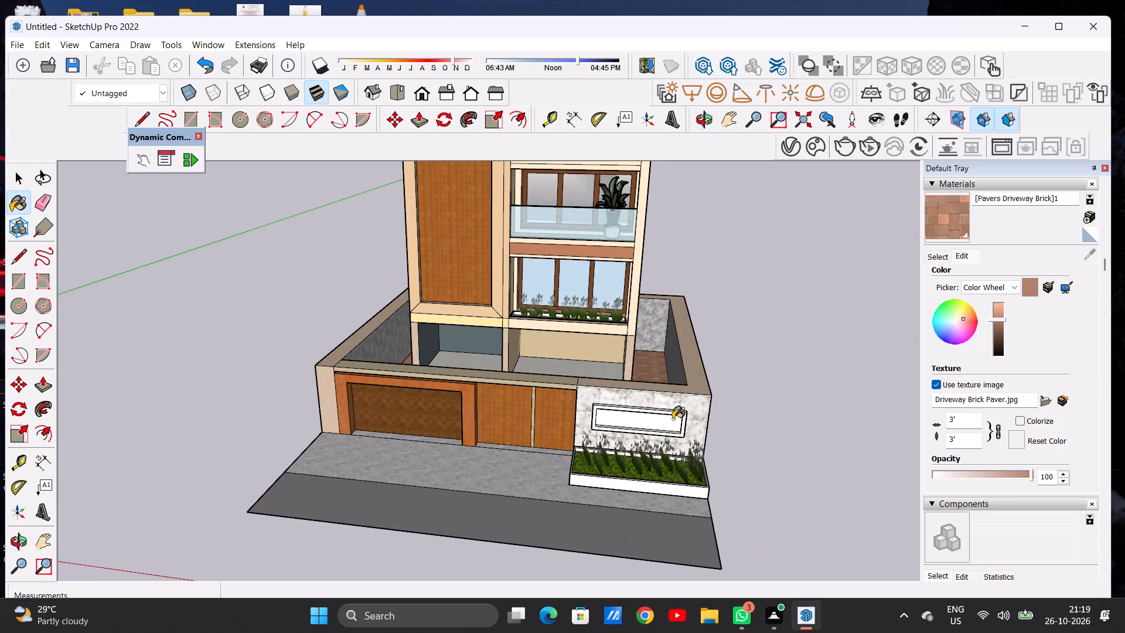
key("space")
scroll(583, 398, "down", 5)
scroll(618, 417, "up", 8)
middle_click_drag(602, 404, 604, 400)
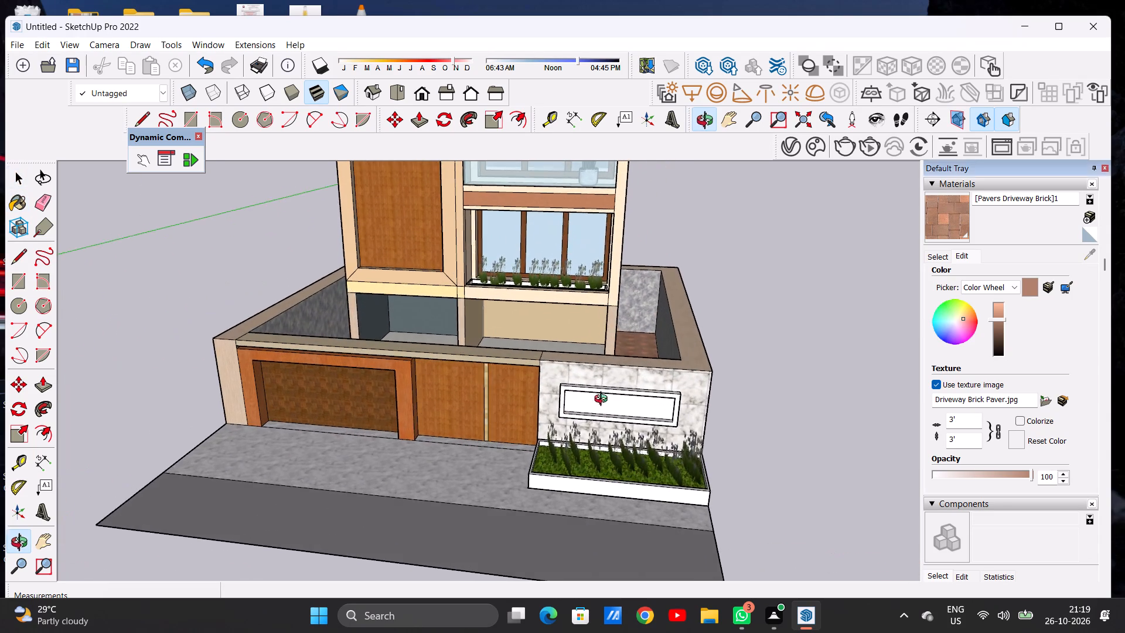
middle_click_drag(604, 400, 613, 382)
scroll(647, 389, "up", 2)
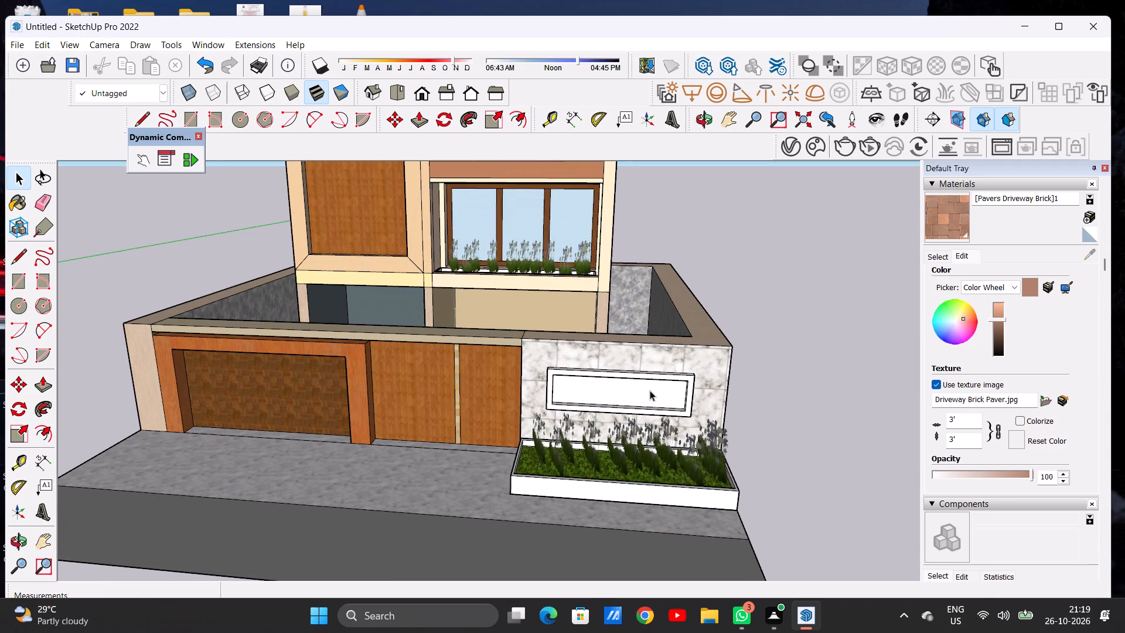
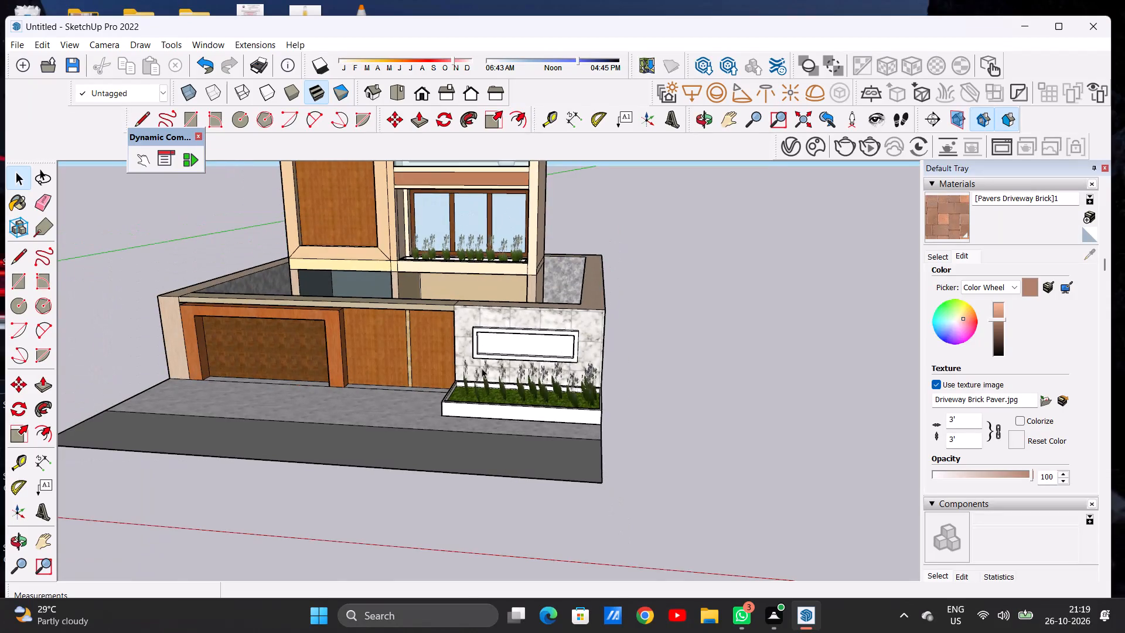
Examine the unpainted framed panel on the marble boundary wall above the planter from several angles.
scroll(476, 368, "up", 5)
middle_click_drag(482, 360, 492, 344)
scroll(478, 370, "down", 3)
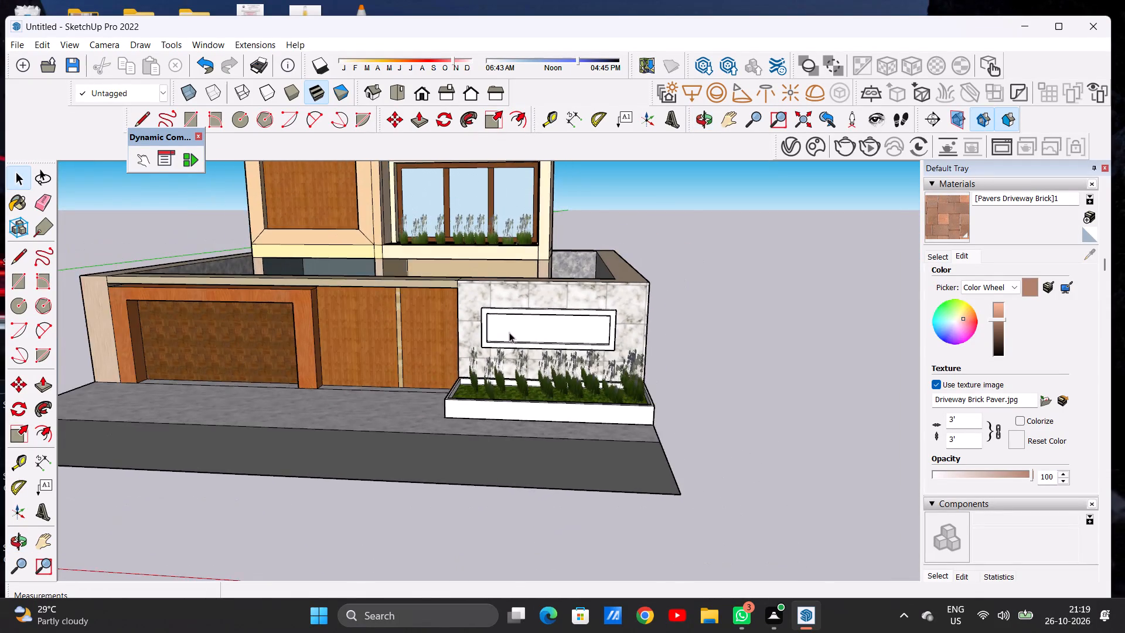
scroll(511, 328, "up", 15)
scroll(536, 322, "down", 3)
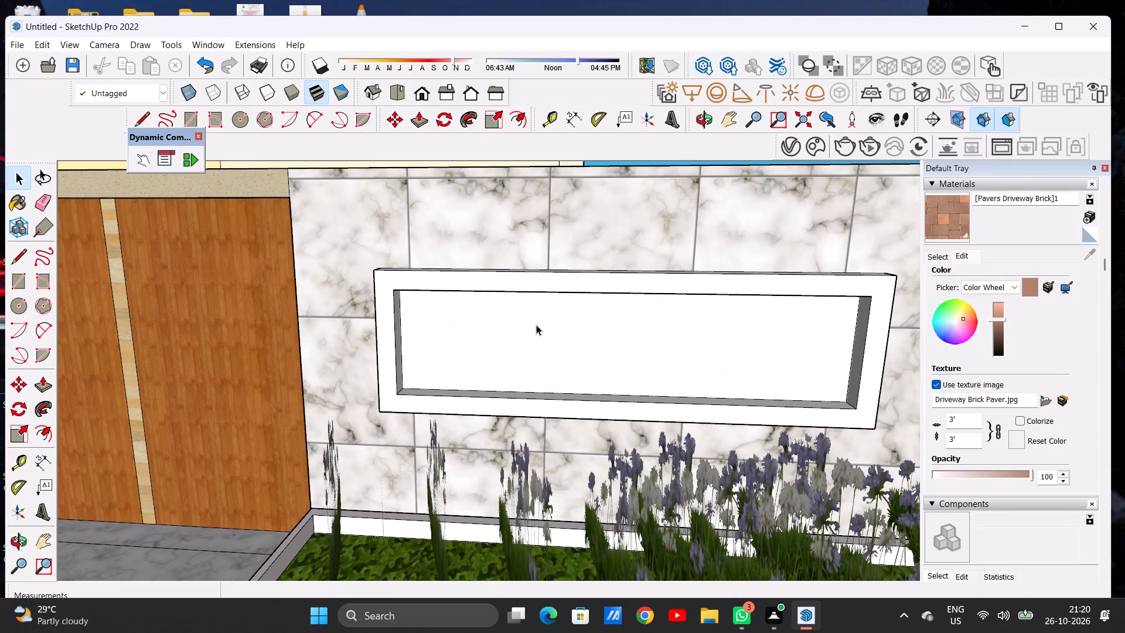
scroll(507, 326, "down", 2)
middle_click_drag(511, 332, 349, 349)
scroll(371, 343, "up", 2)
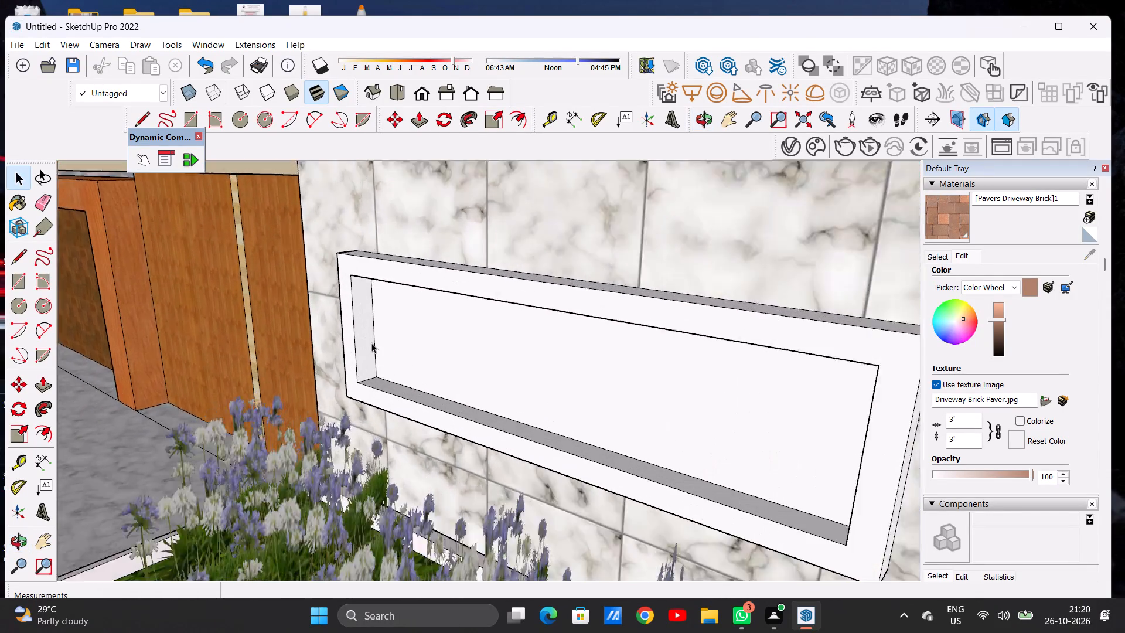
scroll(371, 343, "up", 5)
middle_click_drag(376, 343, 430, 328)
scroll(414, 360, "down", 6)
middle_click_drag(422, 363, 422, 336)
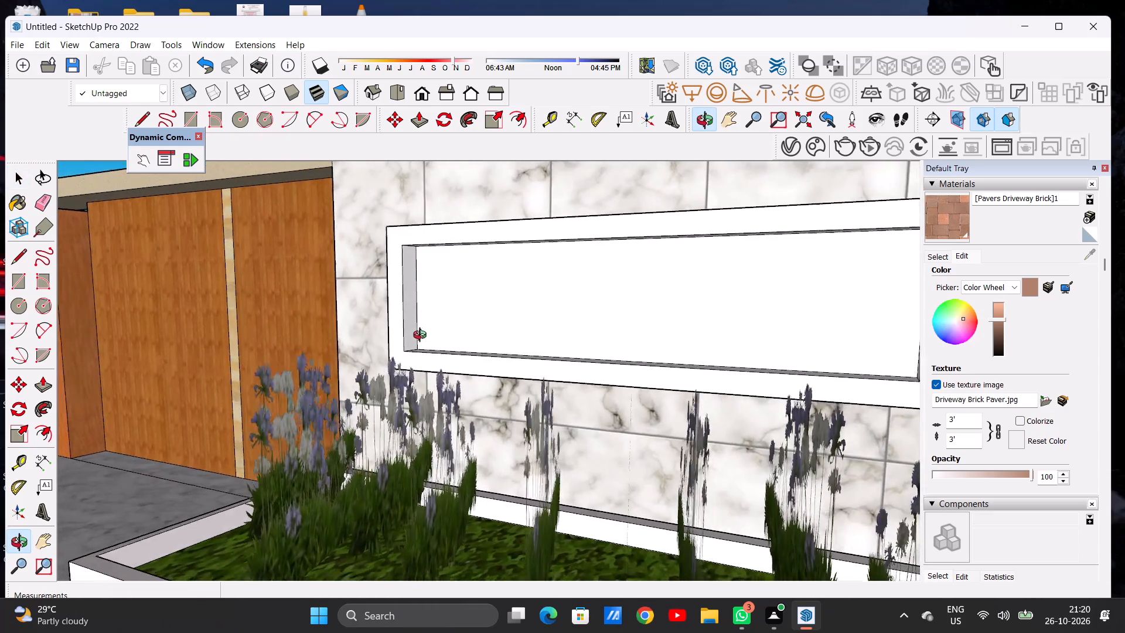
middle_click_drag(422, 336, 390, 400)
scroll(424, 362, "down", 6)
scroll(427, 360, "up", 3)
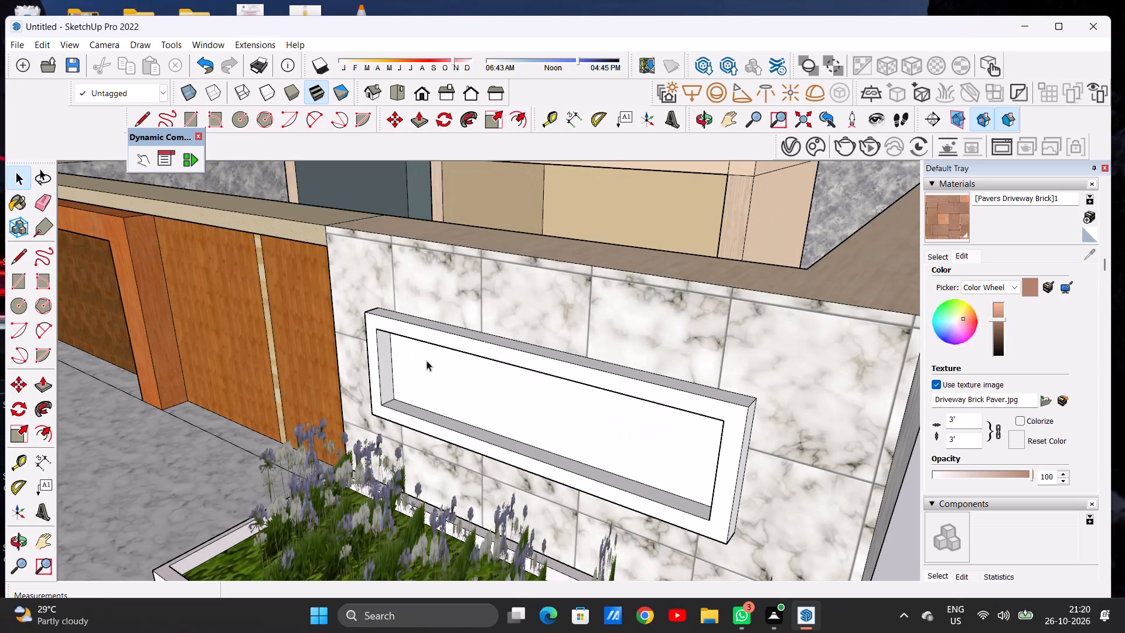
scroll(428, 346, "down", 7)
middle_click_drag(410, 380, 517, 320)
scroll(529, 293, "up", 8)
middle_click_drag(547, 302, 447, 317)
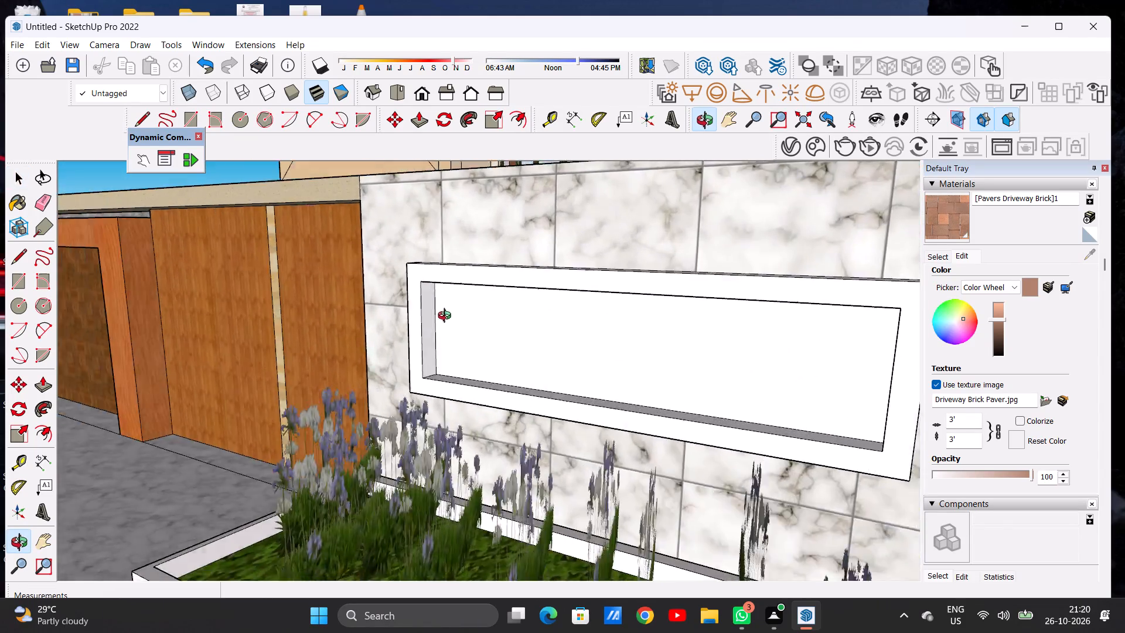
middle_click_drag(447, 317, 416, 352)
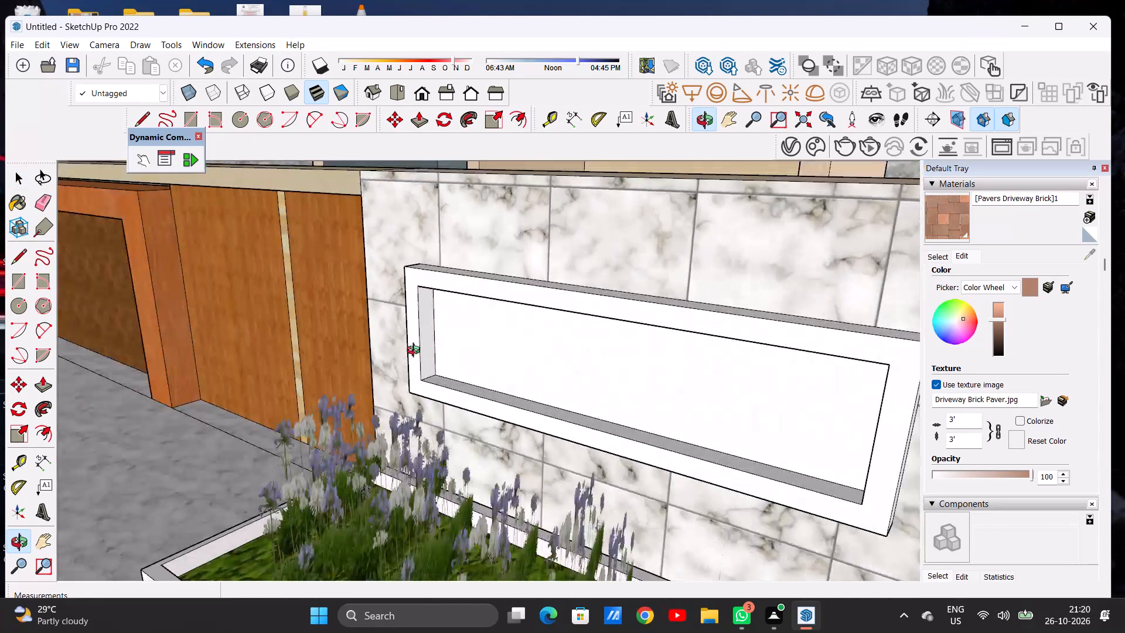
middle_click_drag(416, 352, 377, 357)
scroll(377, 356, "up", 1)
scroll(420, 321, "down", 8)
middle_click_drag(478, 326, 472, 295)
scroll(450, 279, "up", 7)
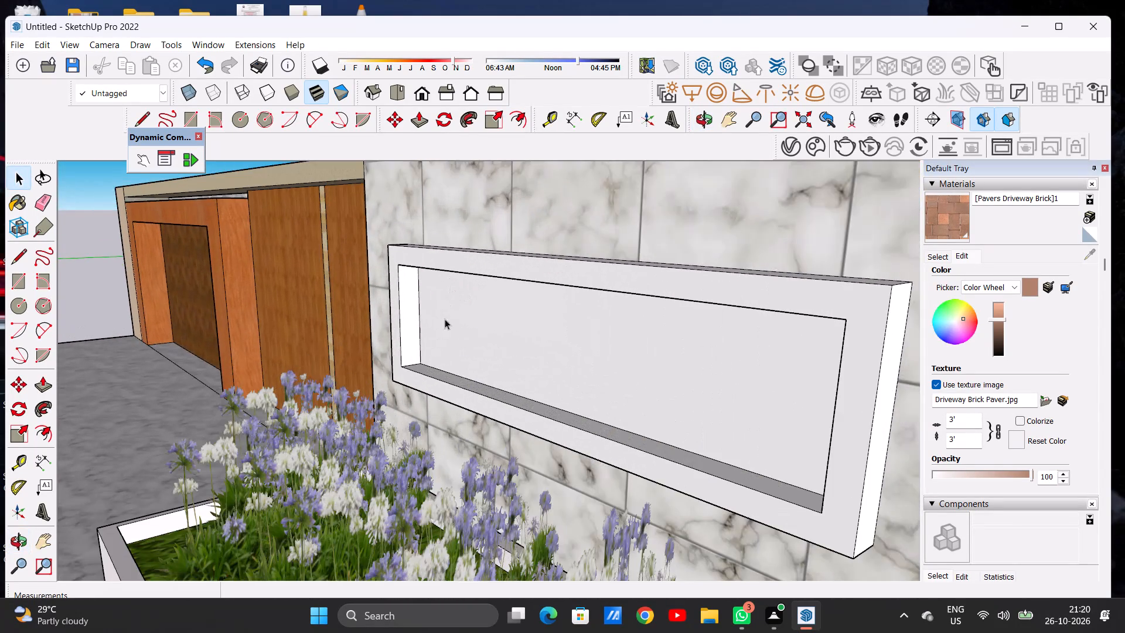
middle_click_drag(445, 318, 448, 346)
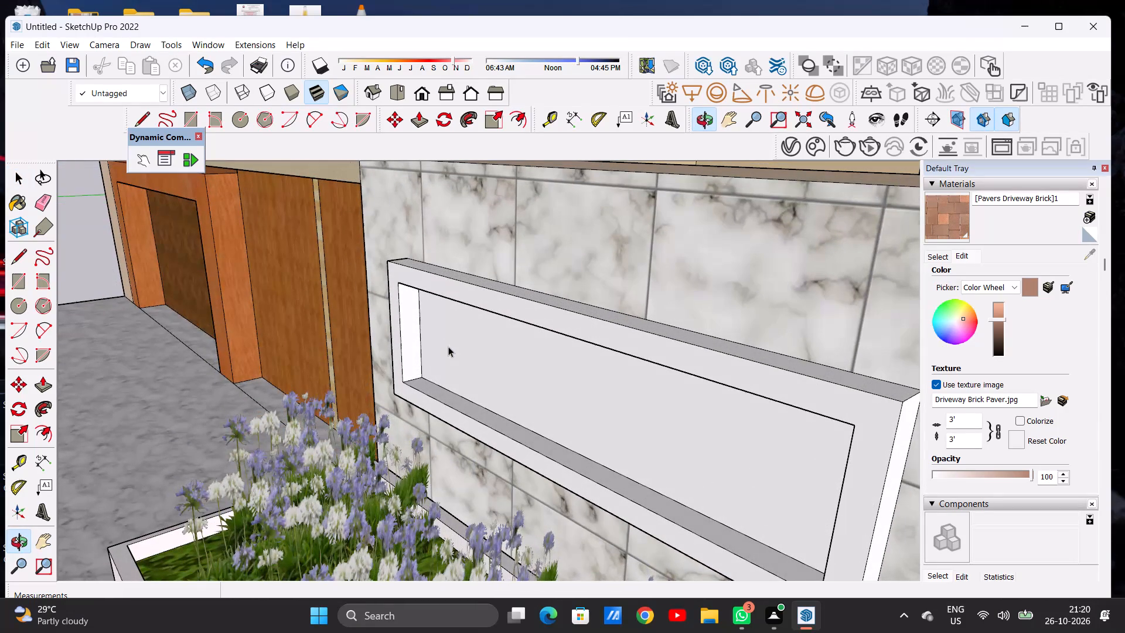
scroll(444, 324, "down", 13)
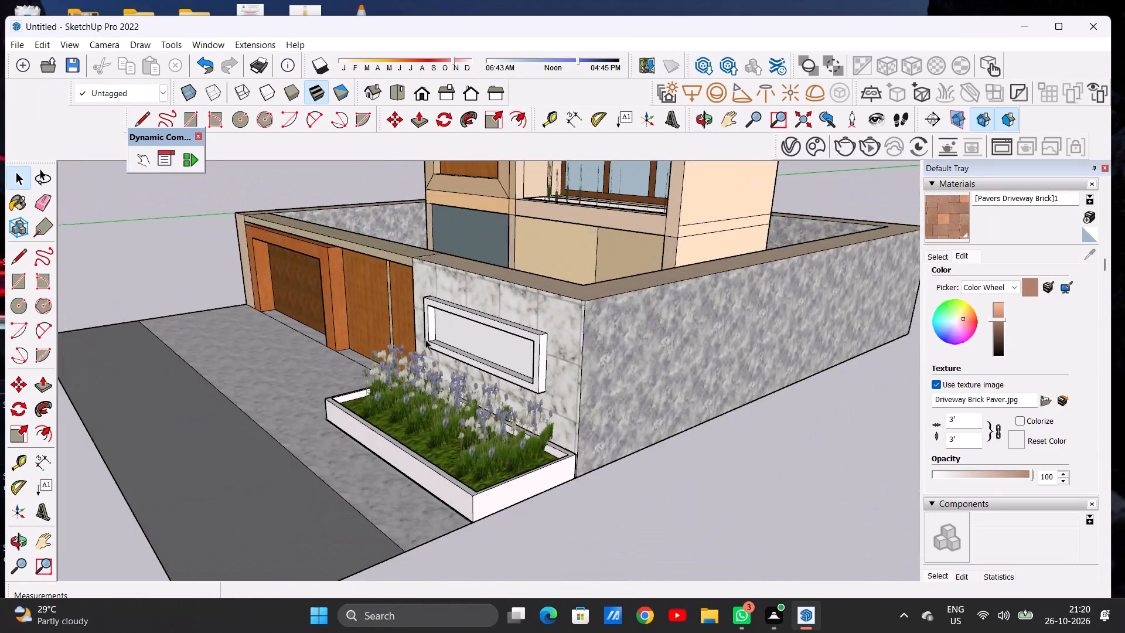
middle_click_drag(427, 339, 520, 328)
scroll(558, 325, "up", 3)
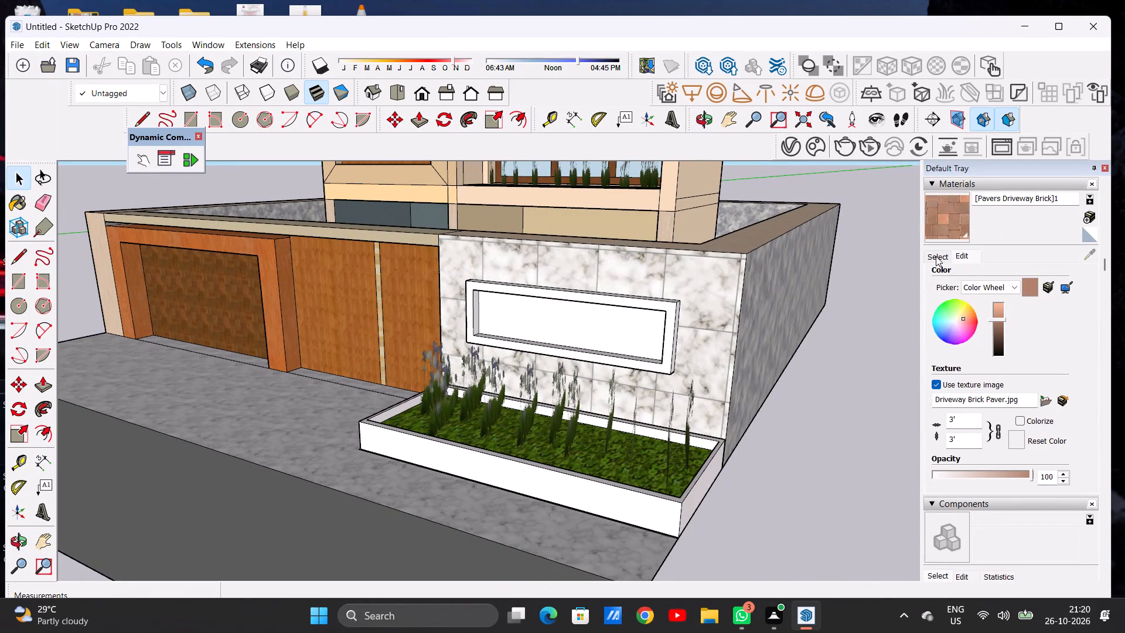
Paint the recessed back face of the marble wall's framed panel with the Wood Cherry Original material.
left_click(936, 256)
left_click(988, 281)
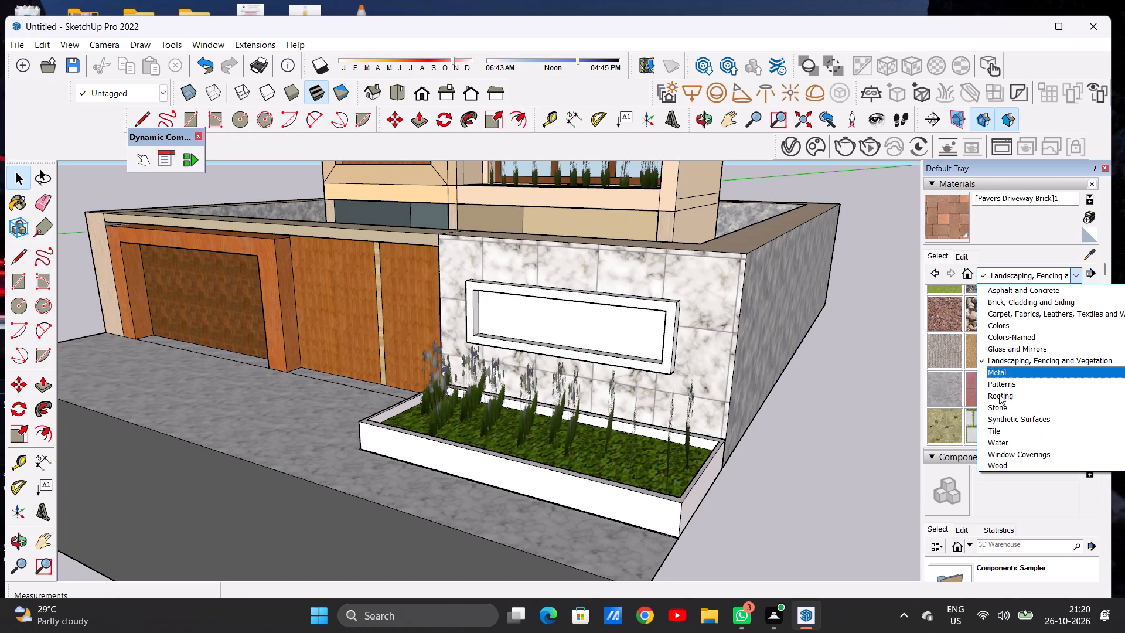
left_click(996, 461)
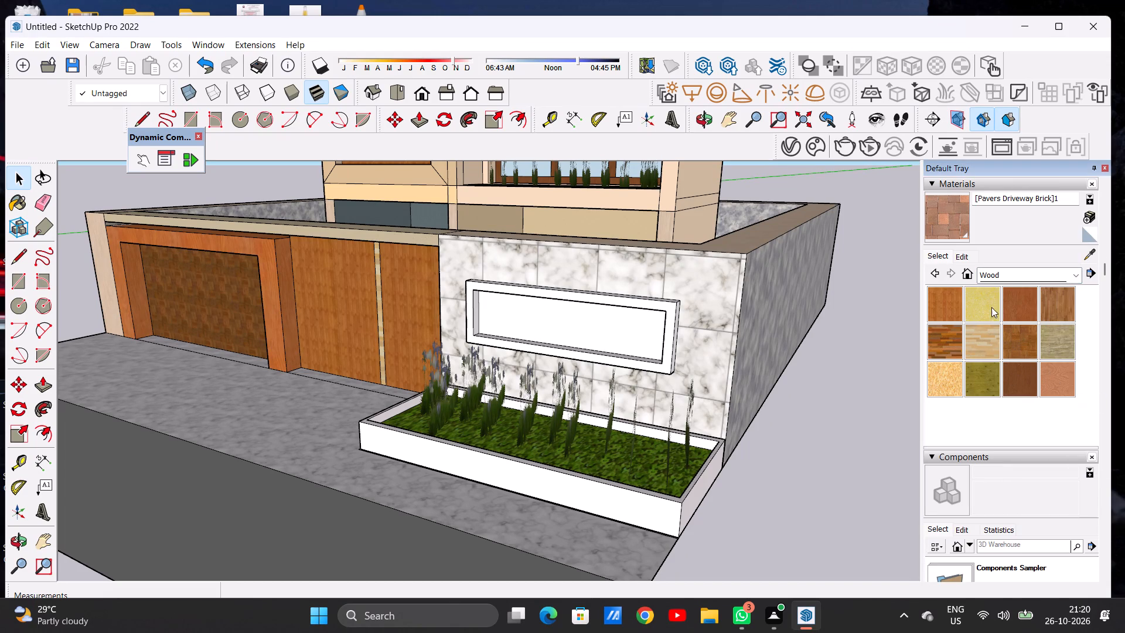
left_click(1017, 304)
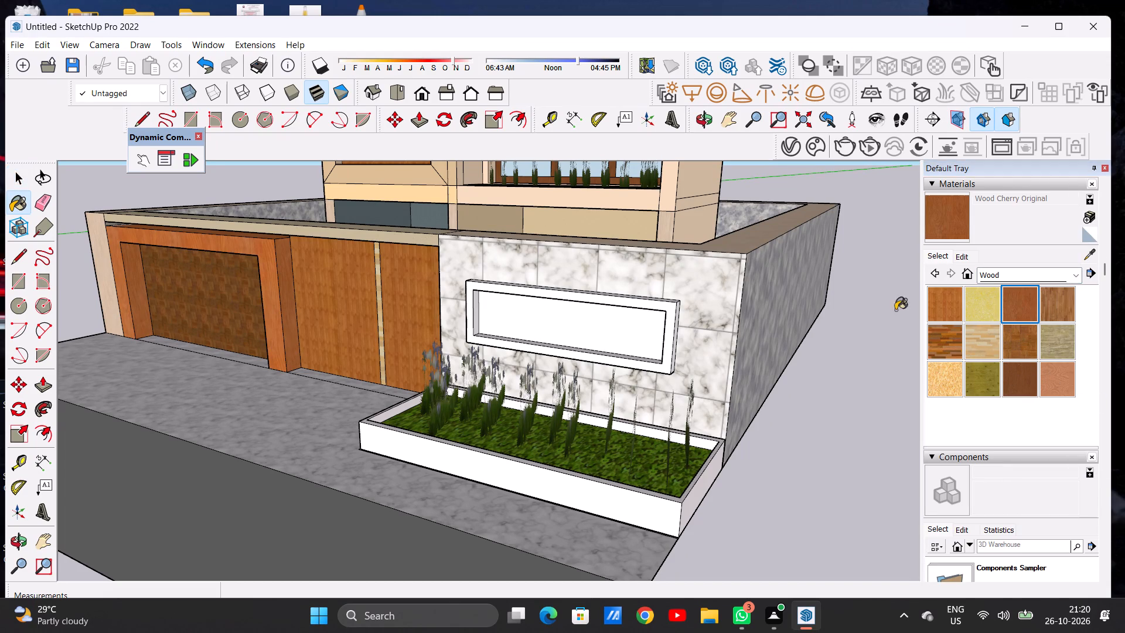
scroll(613, 349, "up", 8)
left_click(601, 319)
scroll(656, 321, "down", 5)
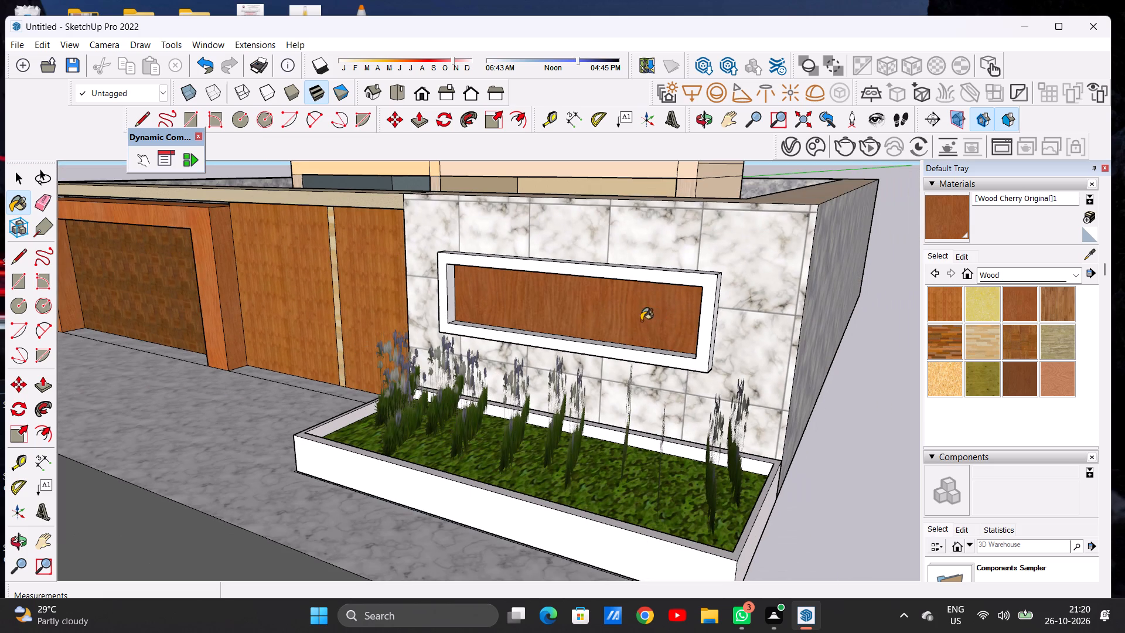
Paint the frame's front face and its lower inner reveal with Wood Cherry Original.
scroll(642, 365, "up", 13)
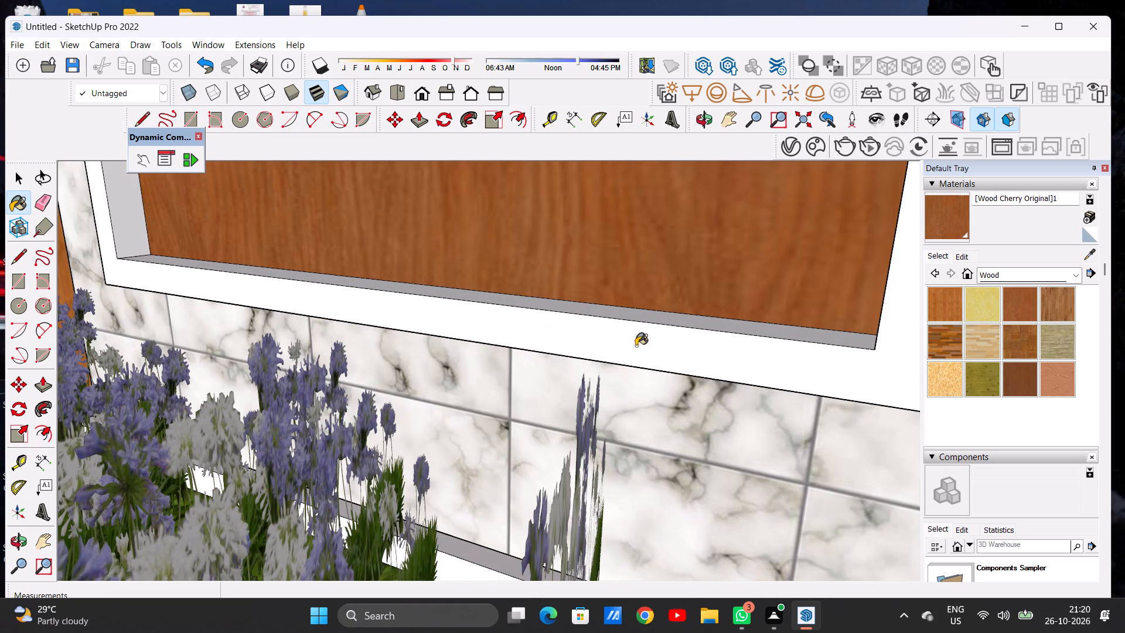
left_click(636, 346)
scroll(619, 335, "down", 6)
middle_click_drag(628, 322, 621, 390)
scroll(621, 373, "up", 6)
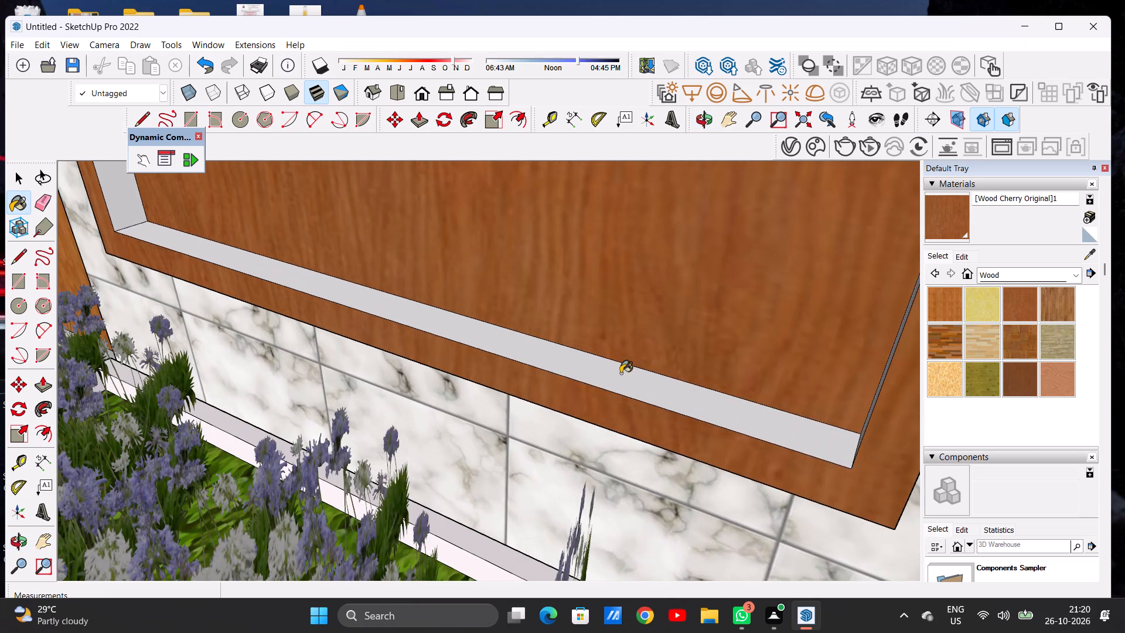
left_click(621, 373)
scroll(622, 373, "down", 14)
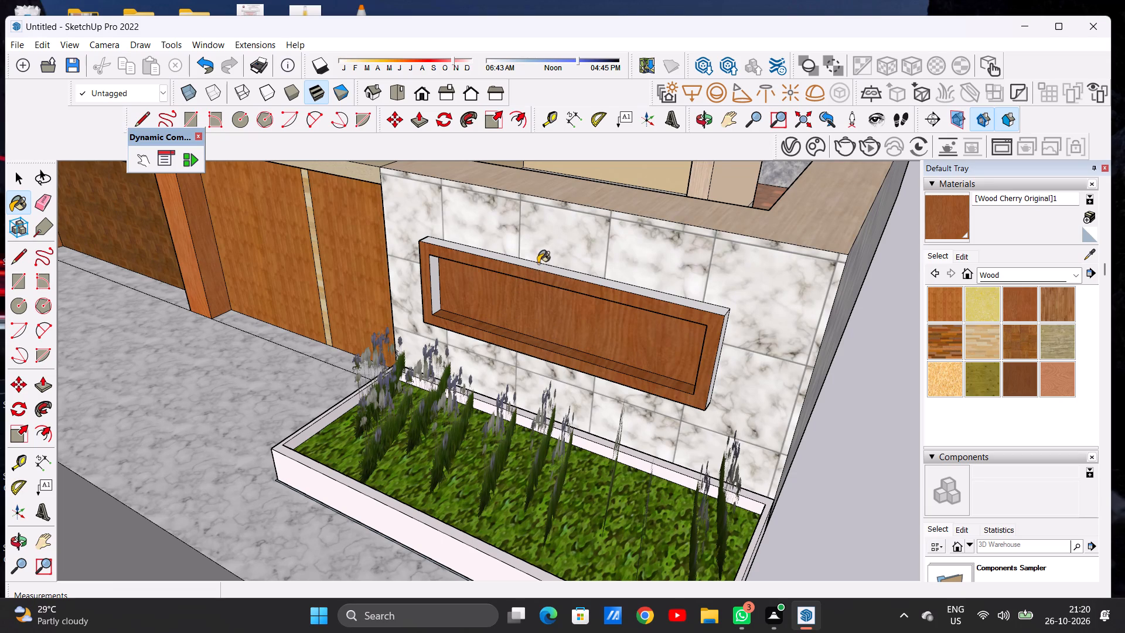
Paint the frame's inner reveal on the gate side and its outer top face with Wood Cherry Original.
scroll(536, 258, "down", 5)
scroll(509, 285, "up", 17)
scroll(458, 284, "down", 1)
scroll(458, 284, "up", 3)
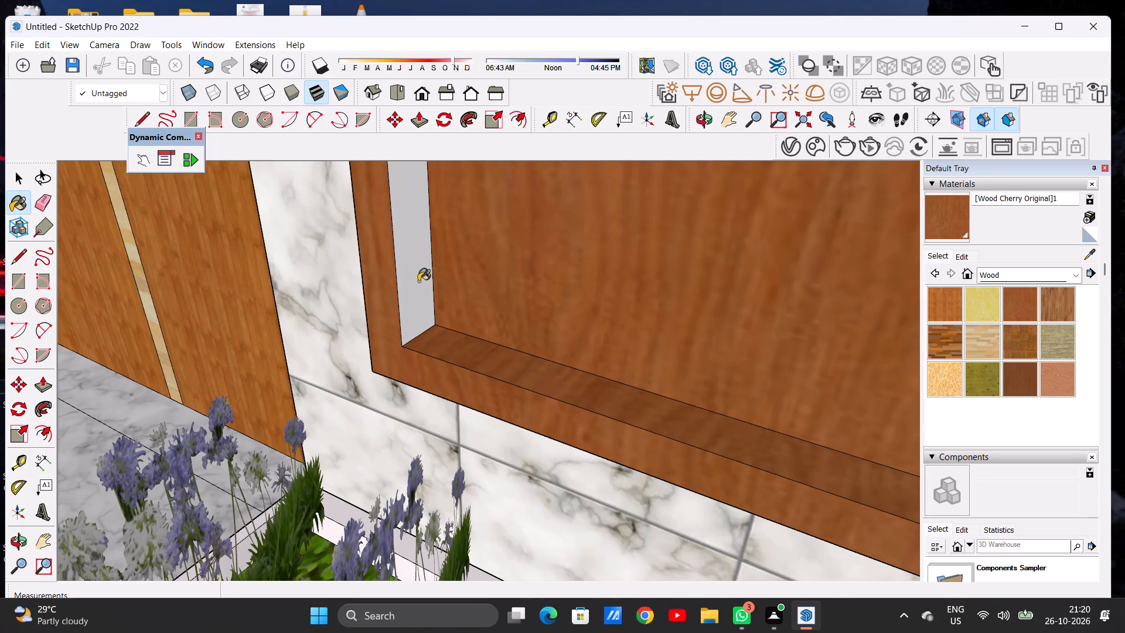
left_click(418, 281)
scroll(447, 295, "down", 11)
scroll(475, 285, "up", 1)
scroll(475, 285, "down", 7)
scroll(632, 285, "up", 8)
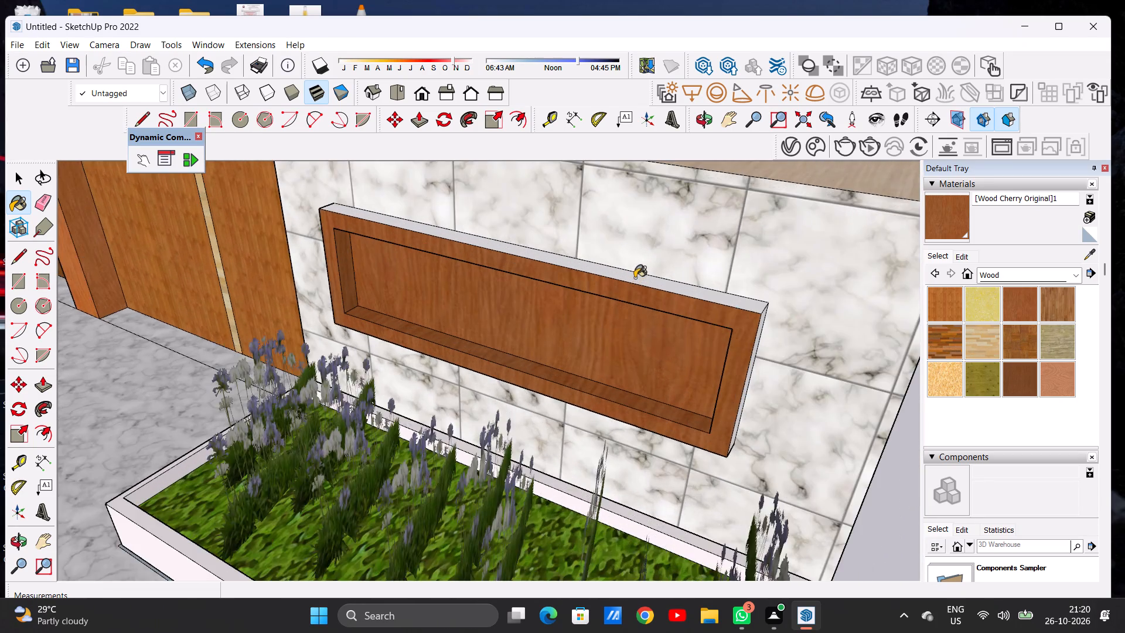
scroll(635, 278, "up", 5)
left_click(630, 275)
scroll(603, 291, "down", 12)
Paint the frame's inner reveal and outer side face at the wall-corner end with Wood Cherry Original.
middle_click_drag(536, 315, 601, 302)
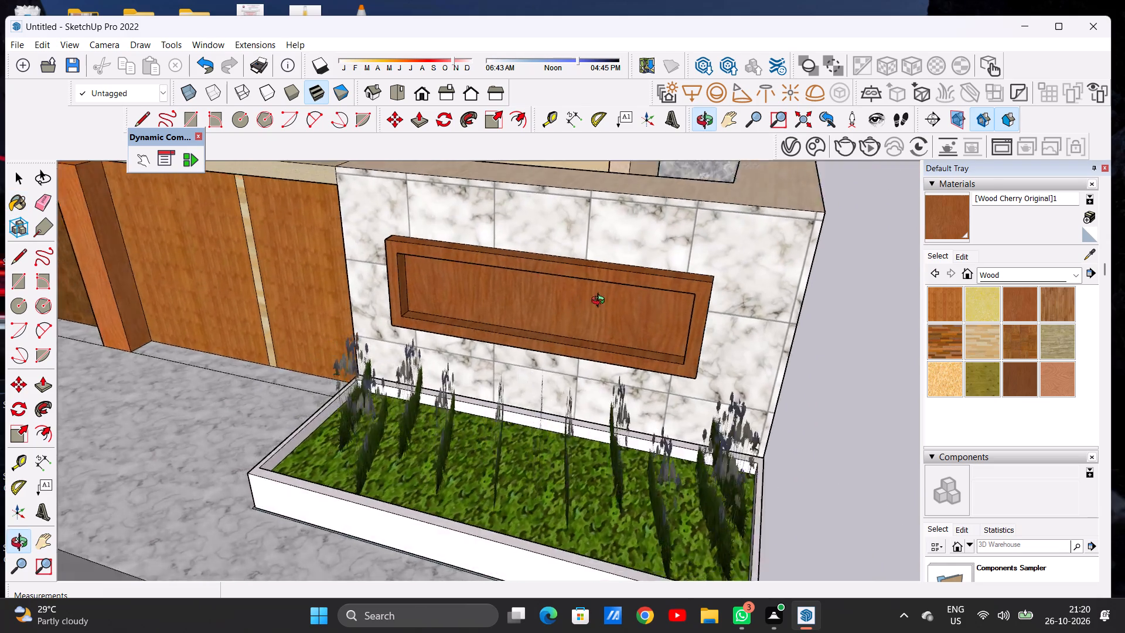
middle_click_drag(601, 302, 777, 260)
scroll(688, 273, "up", 13)
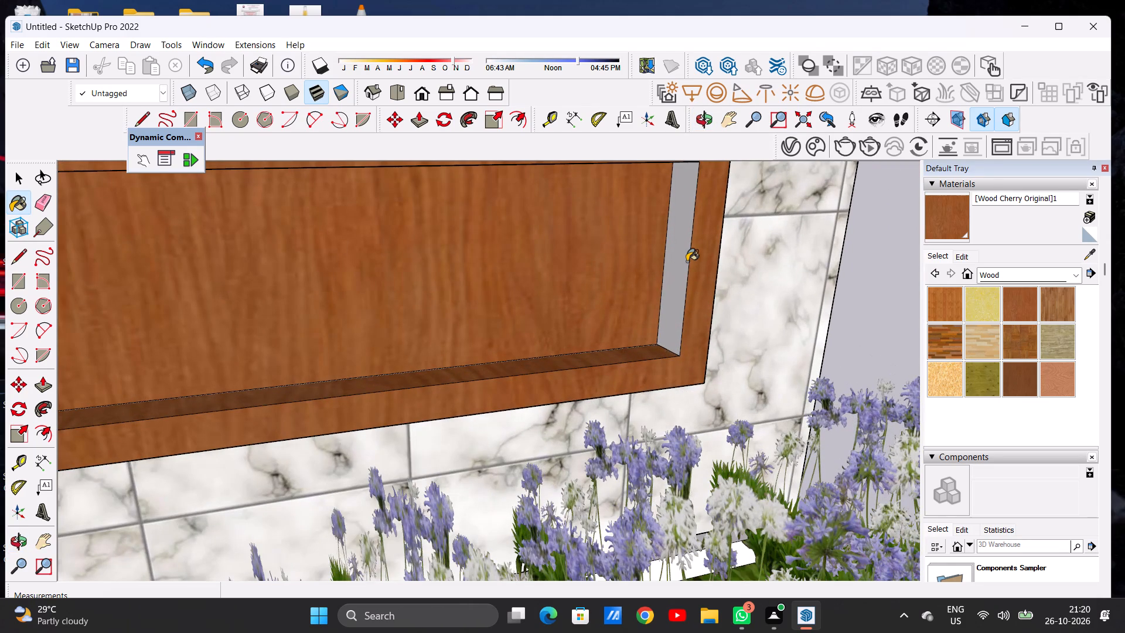
left_click(686, 261)
scroll(636, 303, "down", 14)
scroll(591, 312, "up", 1)
scroll(591, 312, "down", 2)
middle_click_drag(654, 302, 325, 319)
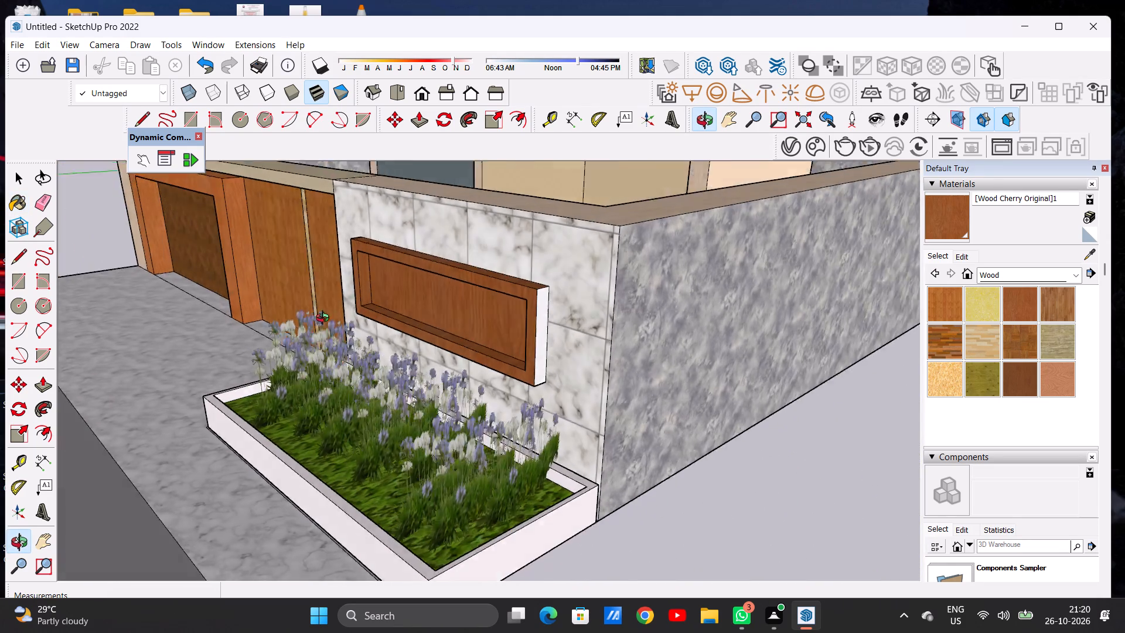
middle_click_drag(325, 319, 311, 329)
scroll(518, 319, "up", 4)
scroll(522, 317, "down", 1)
scroll(522, 317, "up", 2)
left_click(514, 316)
scroll(512, 322, "down", 9)
scroll(519, 324, "up", 1)
scroll(513, 324, "down", 5)
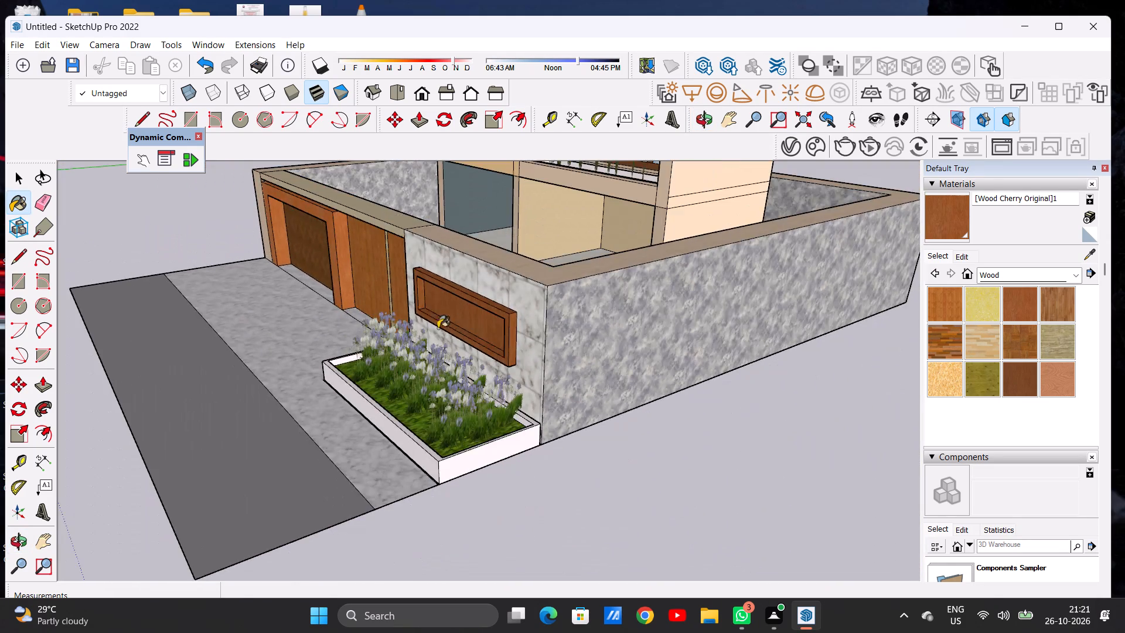
Paint the frame's outer side face nearest the wooden gates with Wood Cherry Original.
middle_click_drag(396, 332, 760, 311)
scroll(604, 297, "up", 7)
scroll(553, 260, "up", 7)
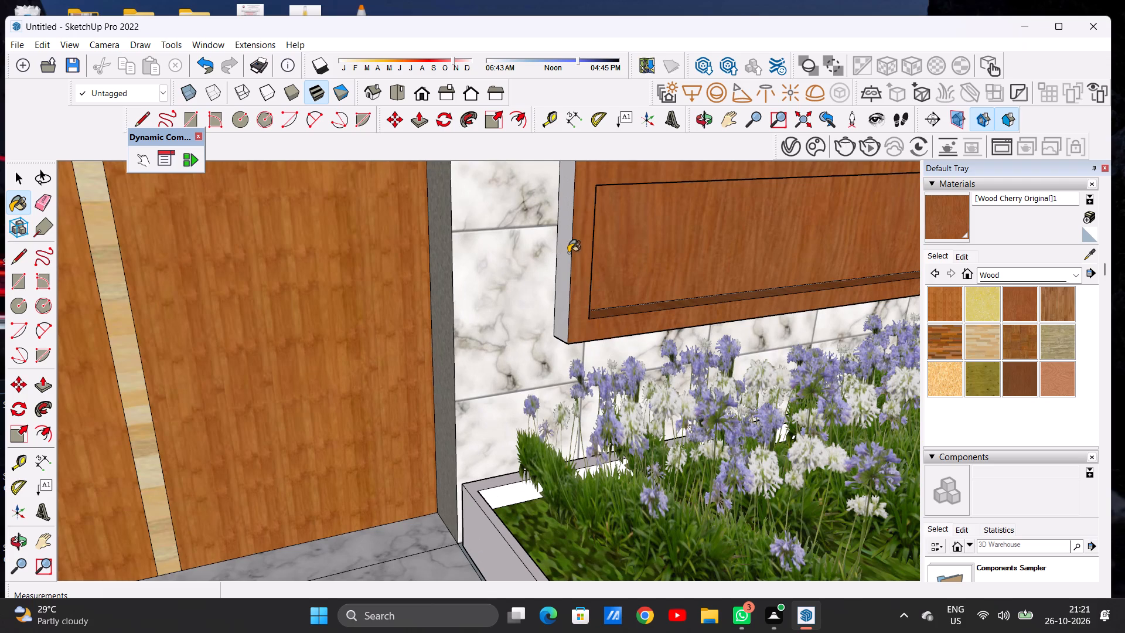
left_click(562, 255)
scroll(506, 332, "down", 3)
scroll(493, 345, "up", 1)
scroll(492, 346, "down", 5)
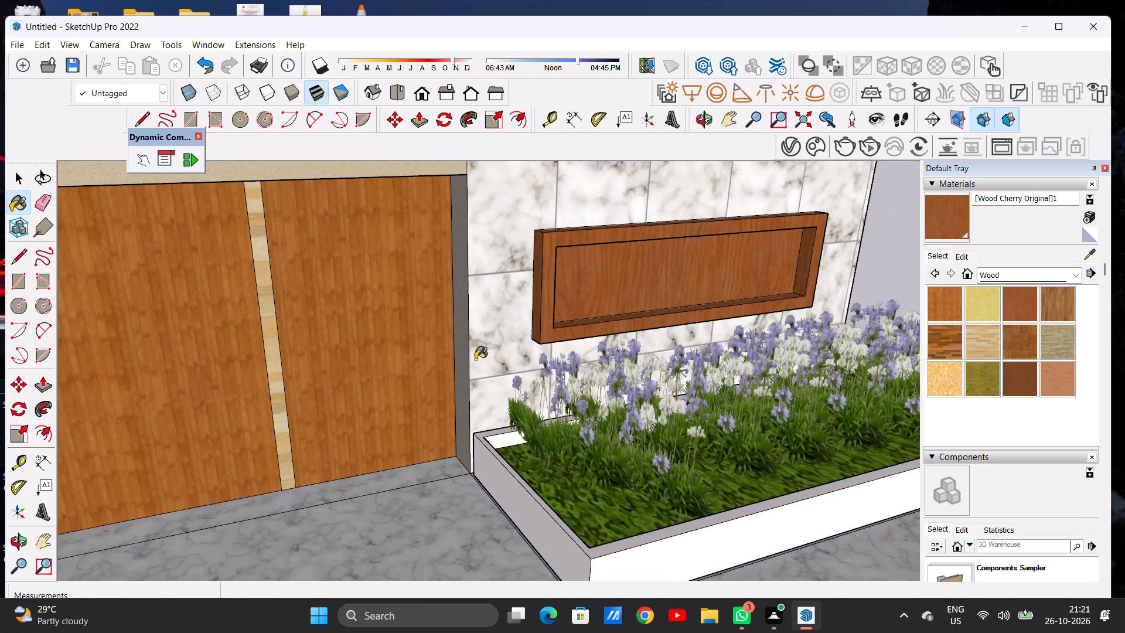
scroll(475, 359, "down", 12)
scroll(623, 343, "up", 4)
Paint the underside of the frame above the planter flowers with Wood Cherry Original.
middle_click_drag(612, 347, 246, 369)
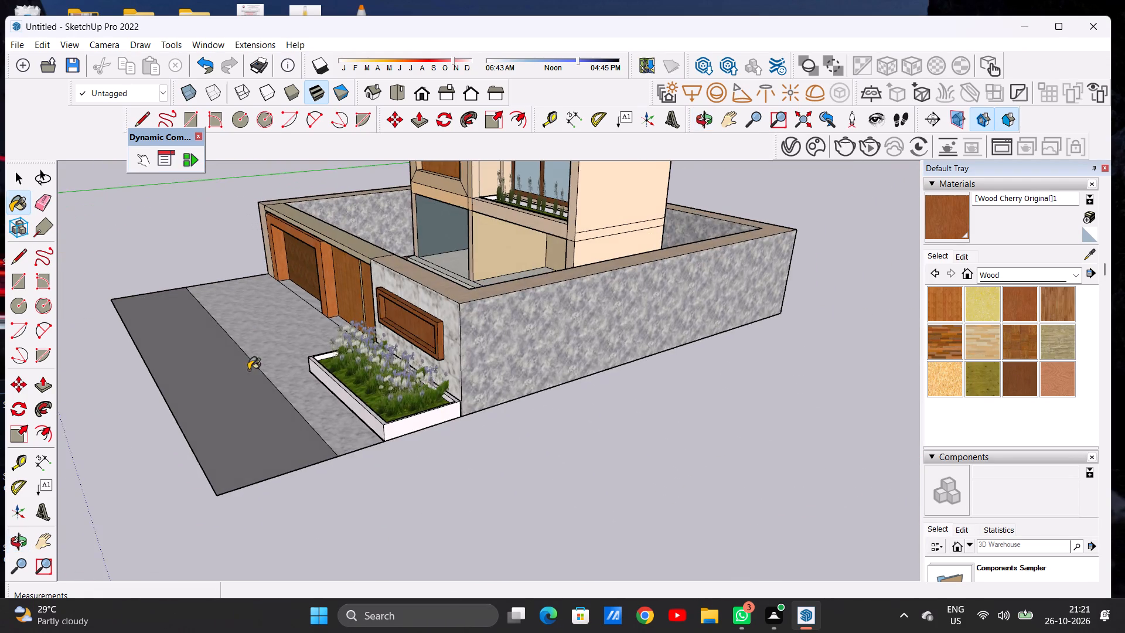
scroll(394, 365, "up", 15)
middle_click_drag(482, 377, 529, 267)
scroll(491, 330, "up", 1)
scroll(557, 333, "up", 6)
scroll(526, 351, "up", 20)
scroll(526, 351, "up", 4)
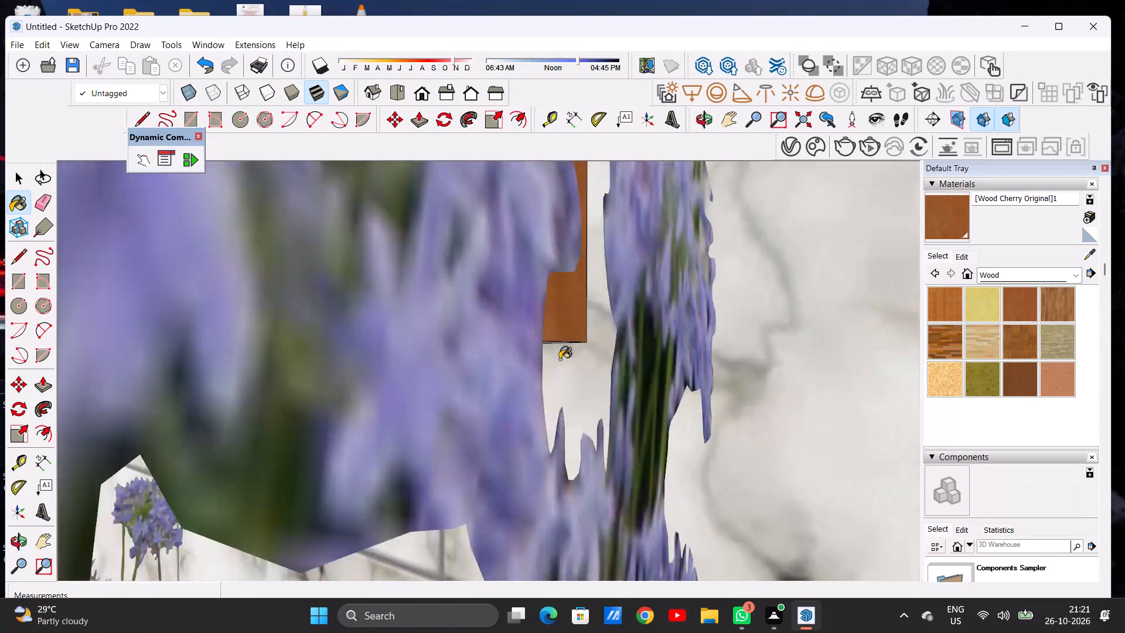
scroll(560, 359, "up", 3)
middle_click_drag(521, 355, 522, 325)
left_click(500, 318)
scroll(500, 336, "down", 3)
scroll(502, 337, "up", 1)
scroll(502, 337, "down", 20)
scroll(502, 337, "down", 18)
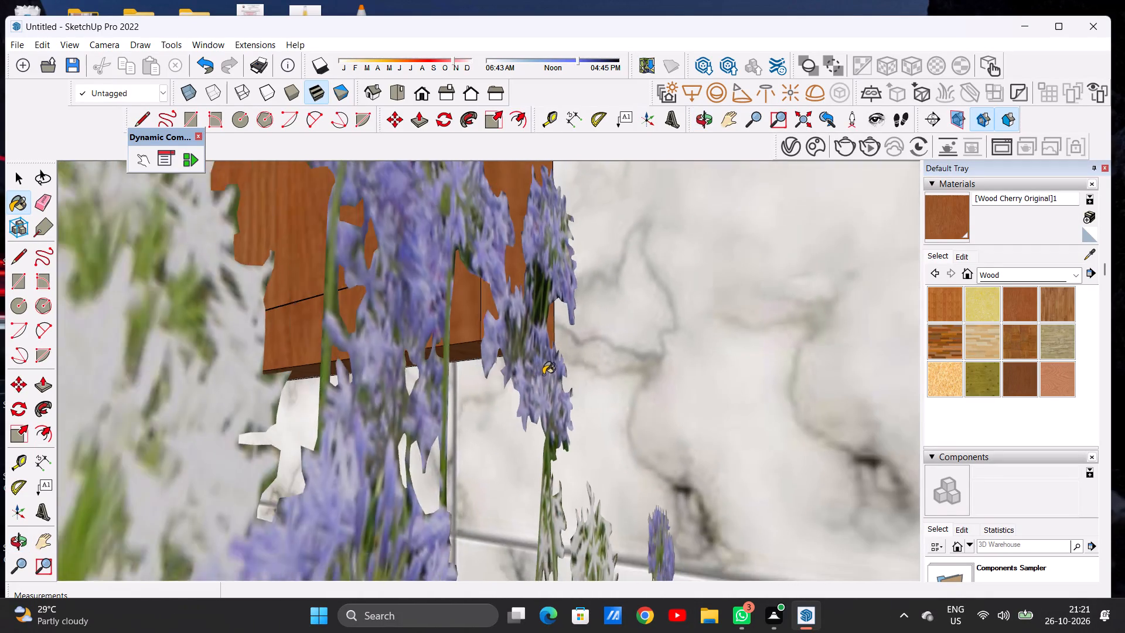
scroll(543, 375, "down", 2)
scroll(548, 379, "down", 20)
scroll(541, 352, "down", 8)
Paint the frame's upper inner reveal with Wood Cherry Original and finish painting.
middle_click_drag(482, 356, 512, 373)
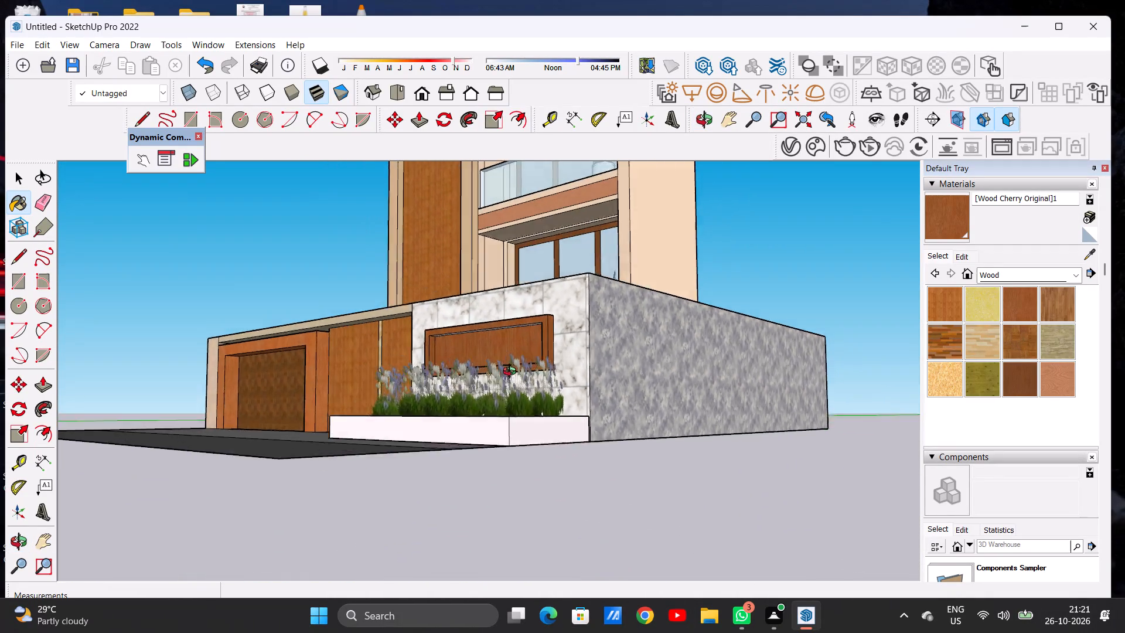
middle_click_drag(512, 373, 540, 387)
scroll(537, 356, "up", 12)
scroll(560, 358, "down", 1)
scroll(560, 358, "up", 3)
middle_click_drag(564, 366, 558, 274)
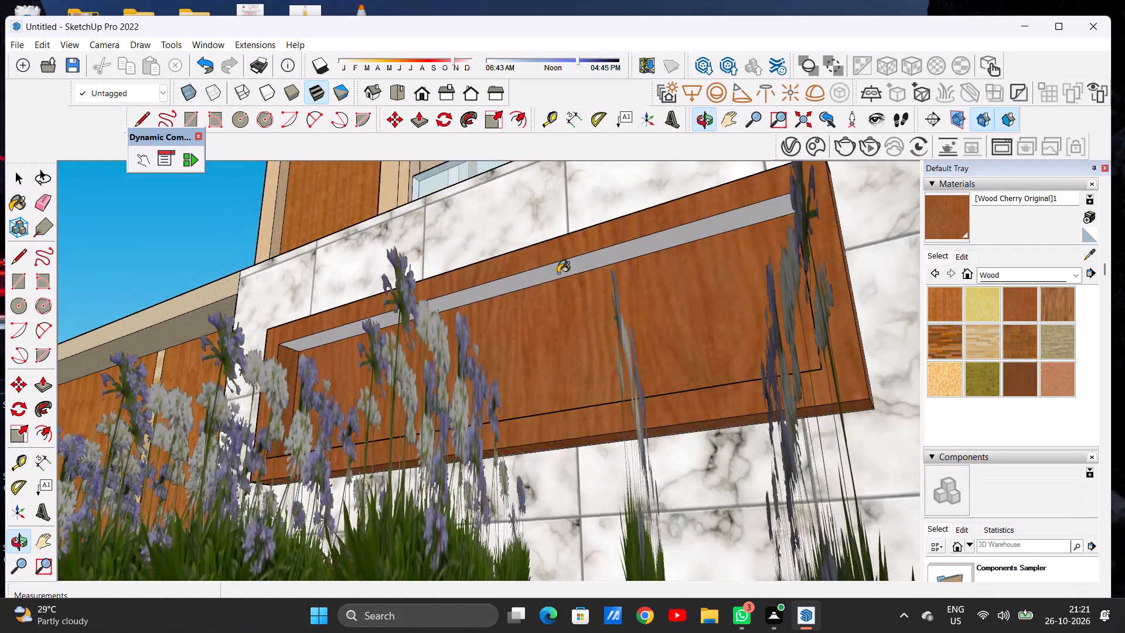
scroll(560, 273, "up", 7)
left_click(561, 274)
scroll(555, 315, "down", 12)
scroll(547, 336, "up", 1)
scroll(547, 337, "down", 13)
middle_click_drag(500, 336, 514, 359)
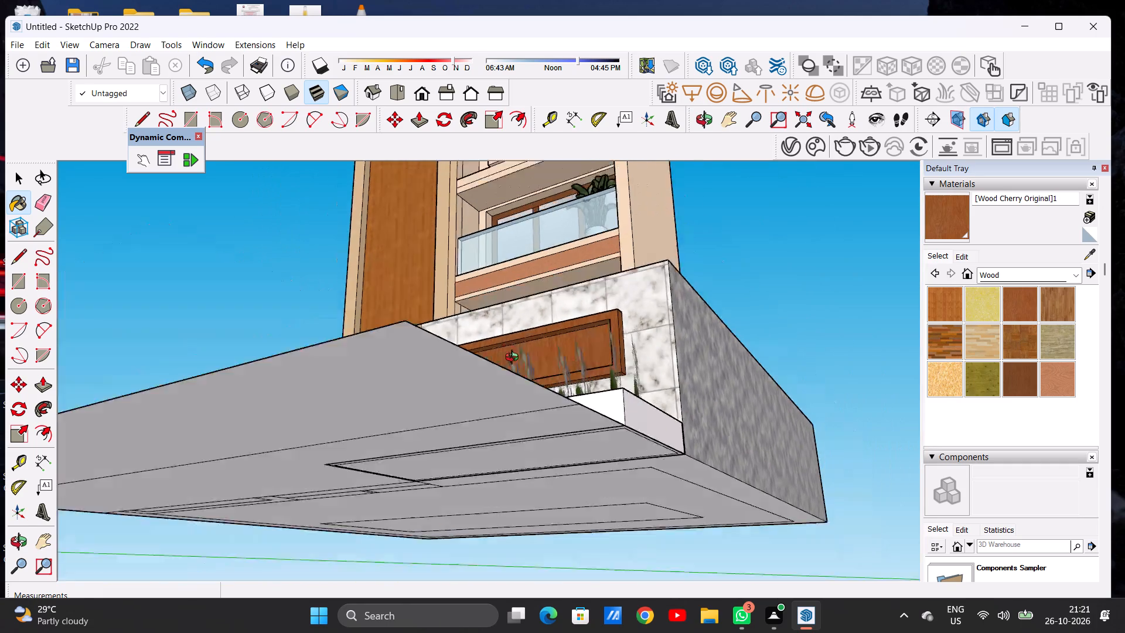
middle_click_drag(514, 359, 615, 465)
scroll(595, 377, "down", 6)
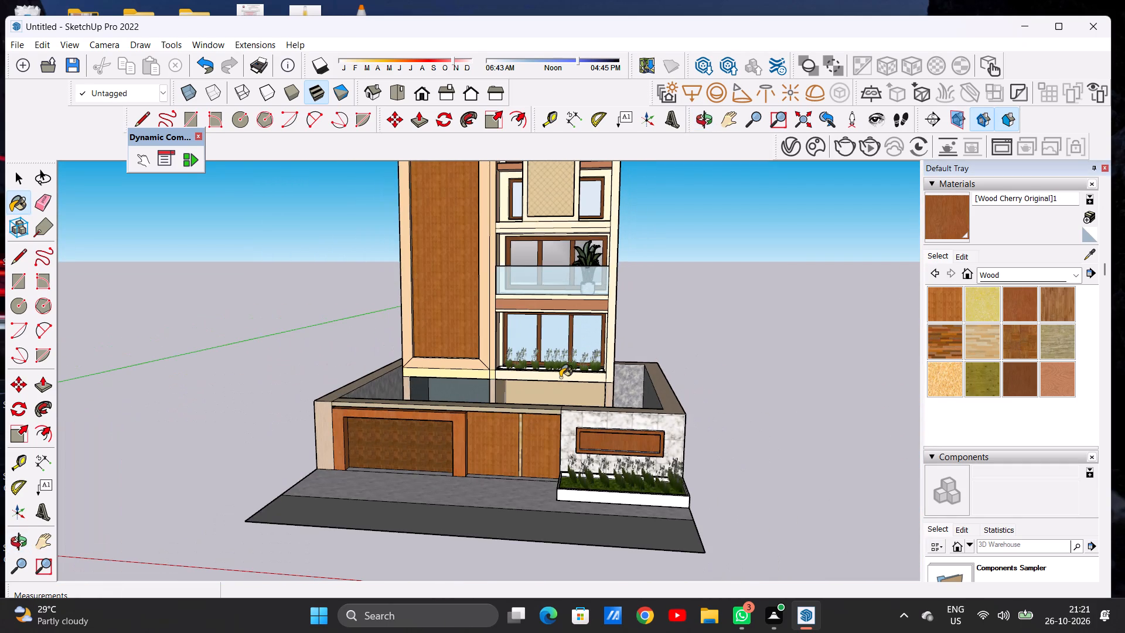
key("space")
Examine the villa's front and side, including the boundary wall with its wood panel.
scroll(541, 347, "down", 7)
scroll(579, 376, "up", 7)
middle_click_drag(630, 367, 285, 396)
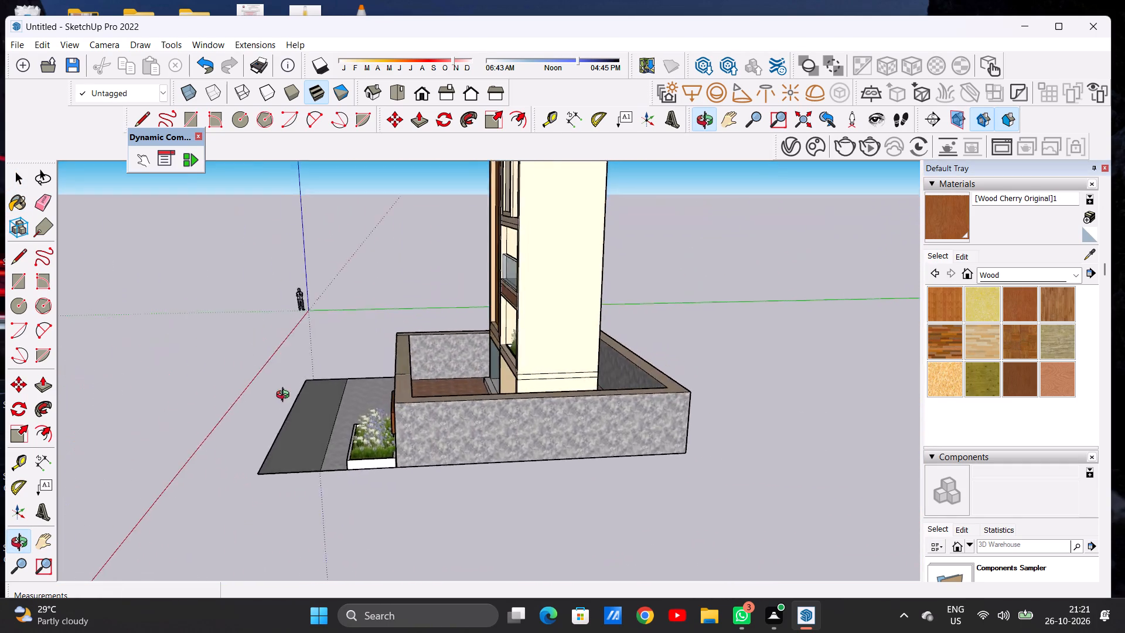
middle_click_drag(285, 396, 629, 382)
middle_click_drag(413, 397, 459, 427)
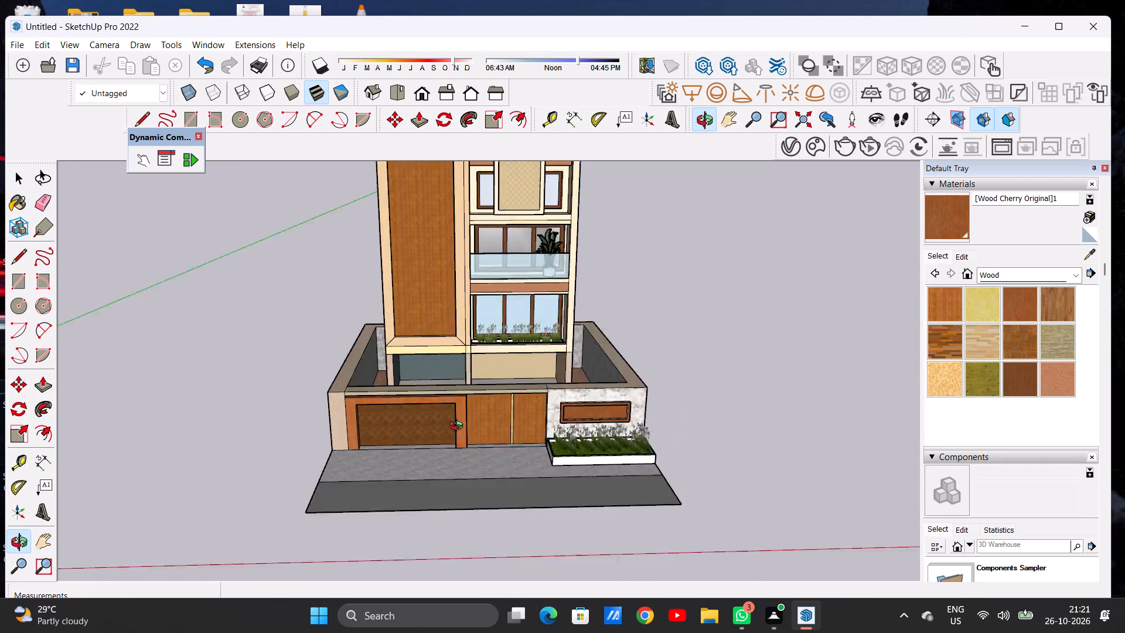
Examine the framed wood panel on the marble boundary wall and the villa front around it from several angles.
middle_click_drag(459, 427, 420, 494)
scroll(451, 445, "down", 6)
scroll(504, 301, "up", 8)
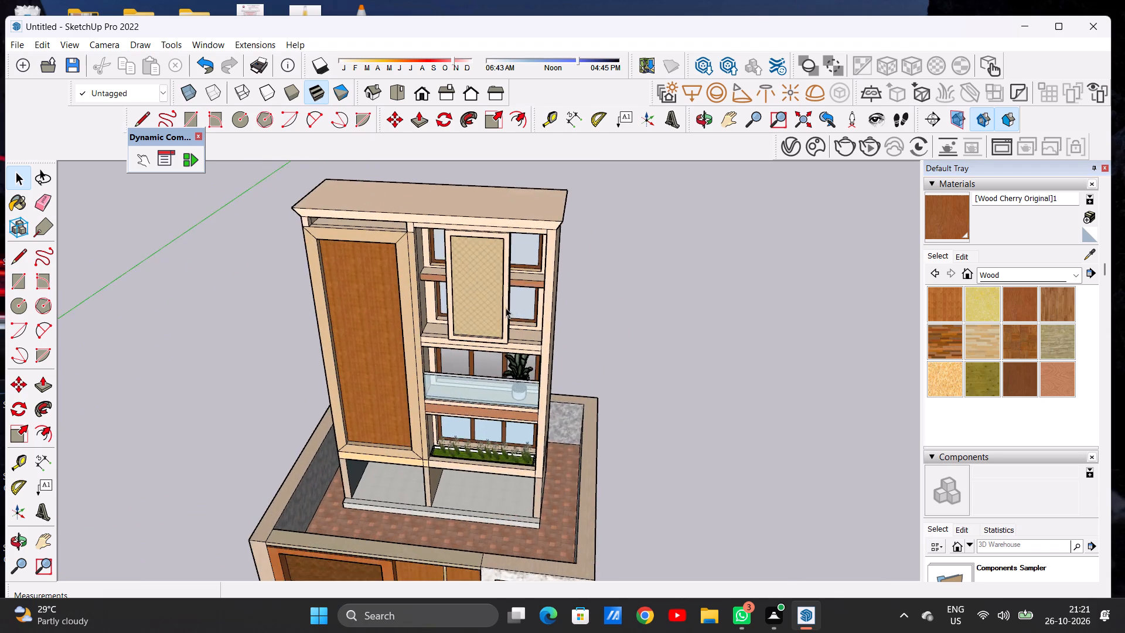
scroll(520, 304, "down", 12)
scroll(526, 431, "up", 17)
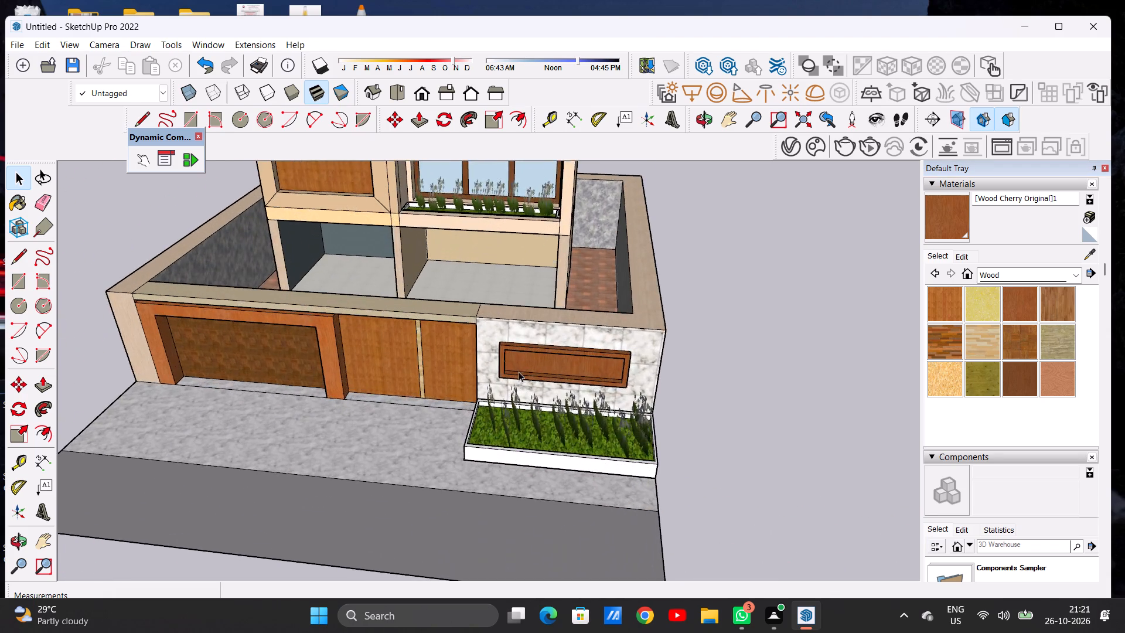
scroll(519, 370, "down", 1)
scroll(519, 370, "up", 6)
middle_click_drag(538, 387, 504, 295)
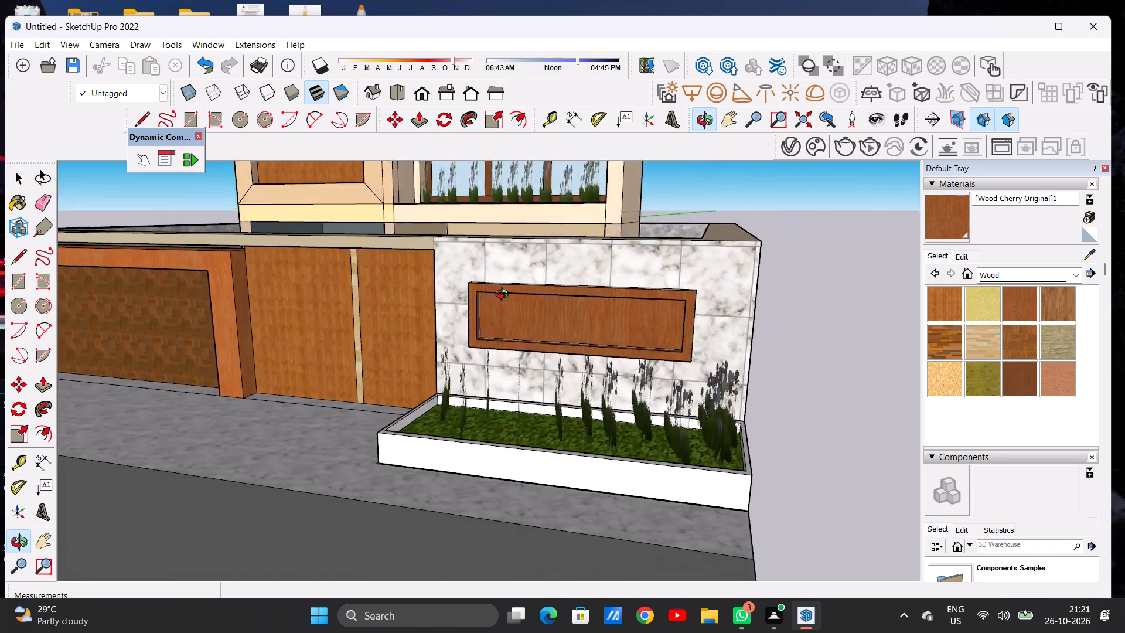
middle_click_drag(504, 295, 565, 277)
scroll(525, 302, "down", 6)
scroll(576, 297, "up", 4)
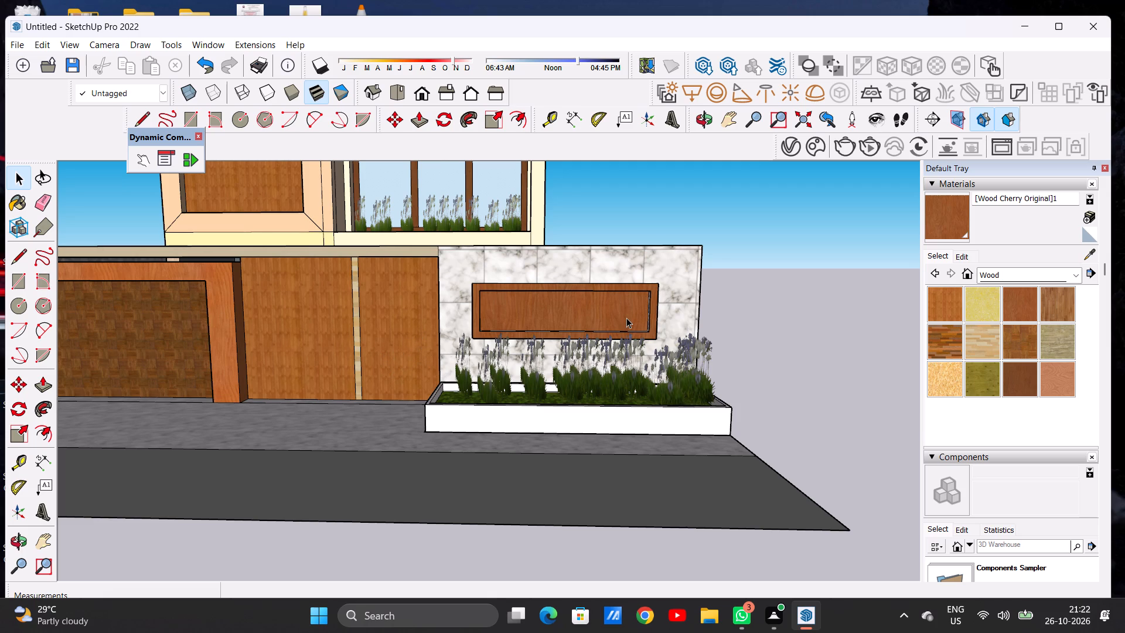
scroll(612, 321, "down", 6)
middle_click_drag(581, 324, 689, 319)
scroll(671, 312, "up", 8)
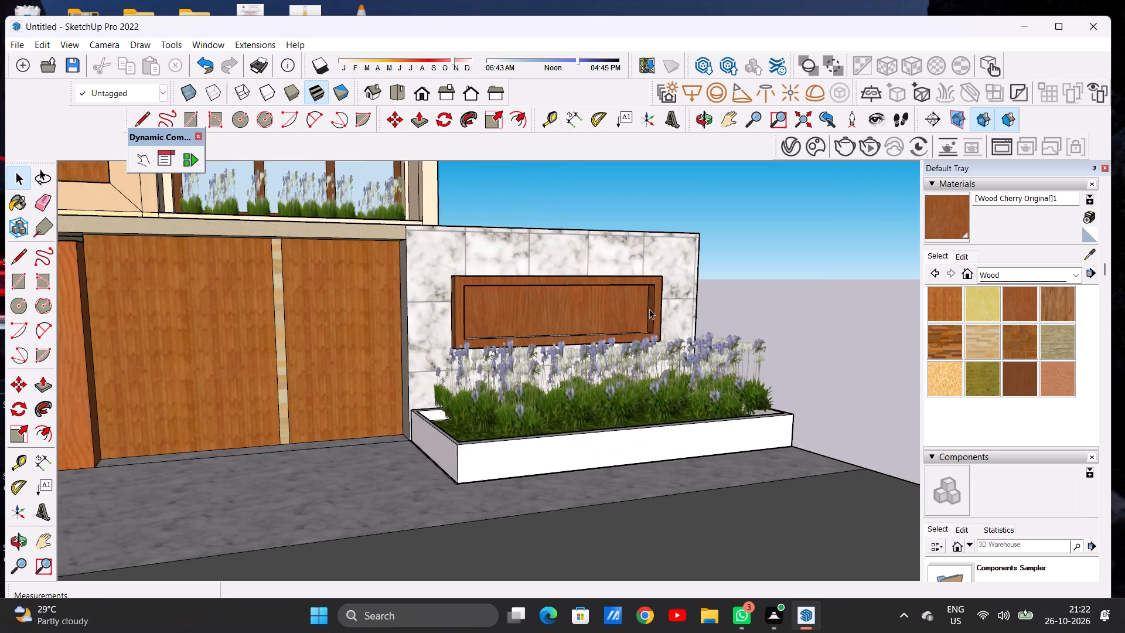
scroll(649, 309, "up", 9)
middle_click_drag(640, 316, 503, 338)
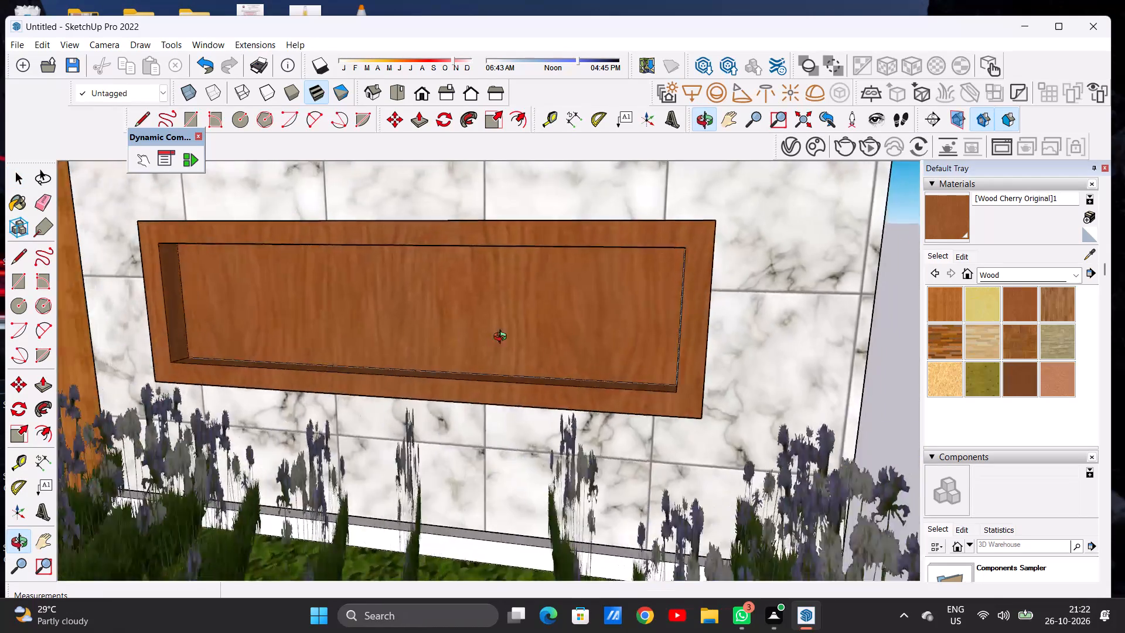
middle_click_drag(503, 338, 509, 335)
scroll(551, 316, "down", 5)
middle_click_drag(415, 315, 518, 383)
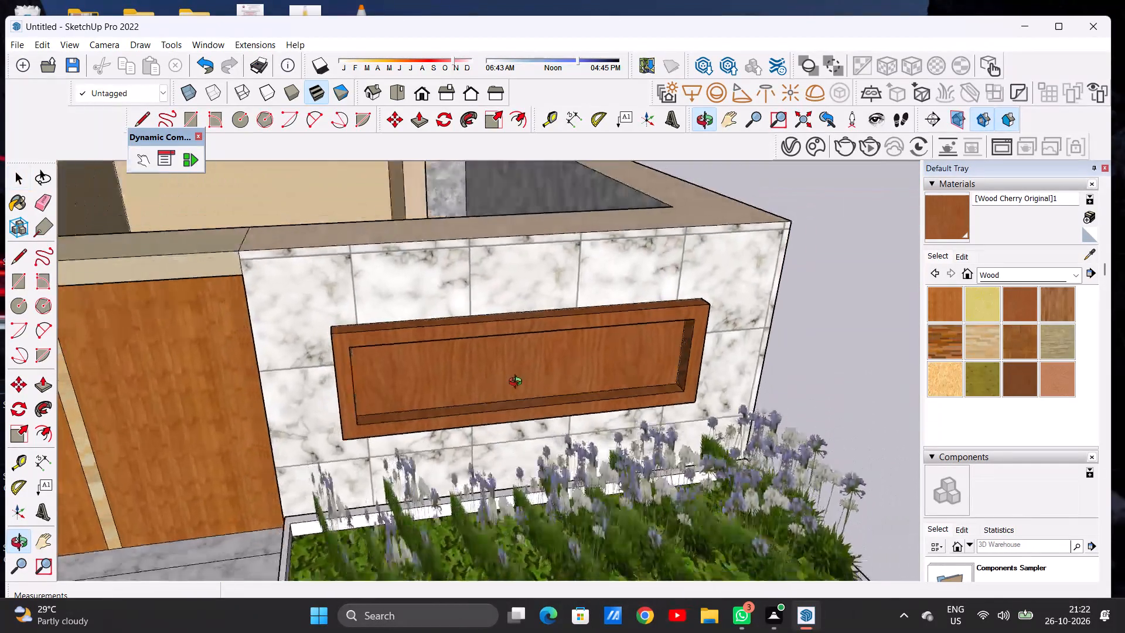
middle_click_drag(518, 383, 331, 319)
scroll(396, 331, "up", 1)
scroll(427, 333, "down", 6)
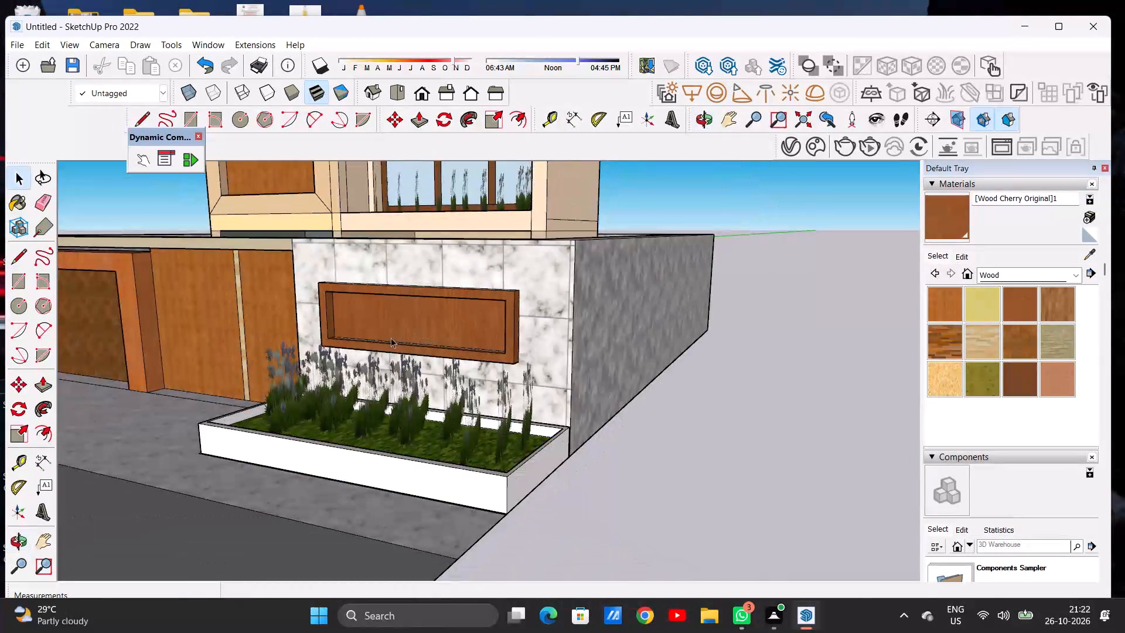
middle_click_drag(390, 338, 468, 325)
scroll(416, 355, "down", 5)
scroll(479, 345, "up", 2)
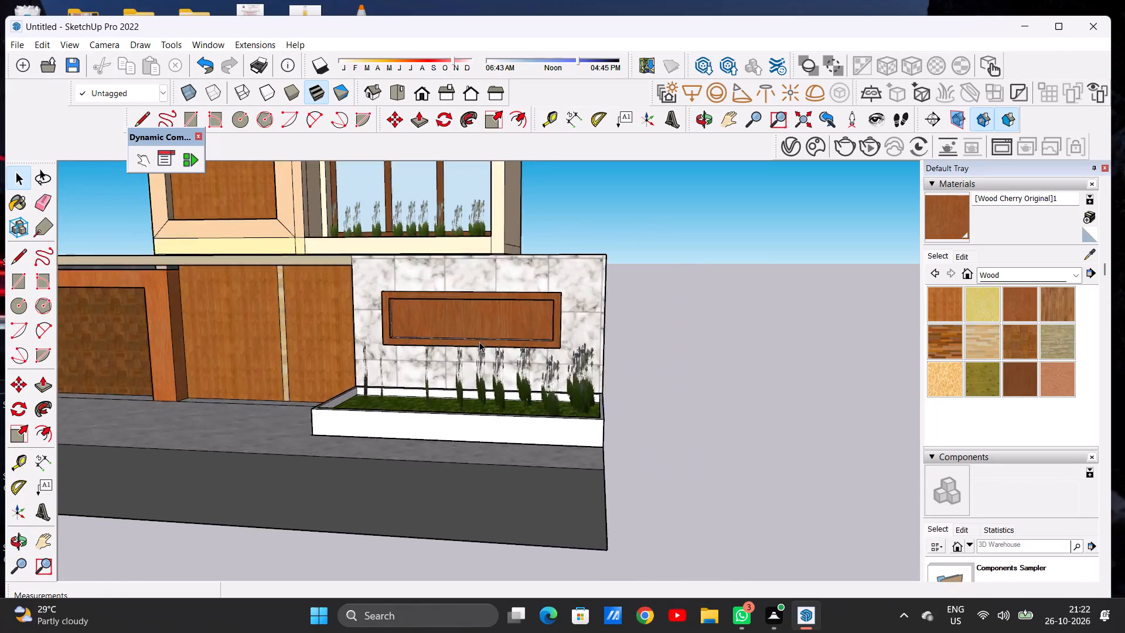
scroll(479, 342, "up", 8)
middle_click_drag(489, 313, 500, 280)
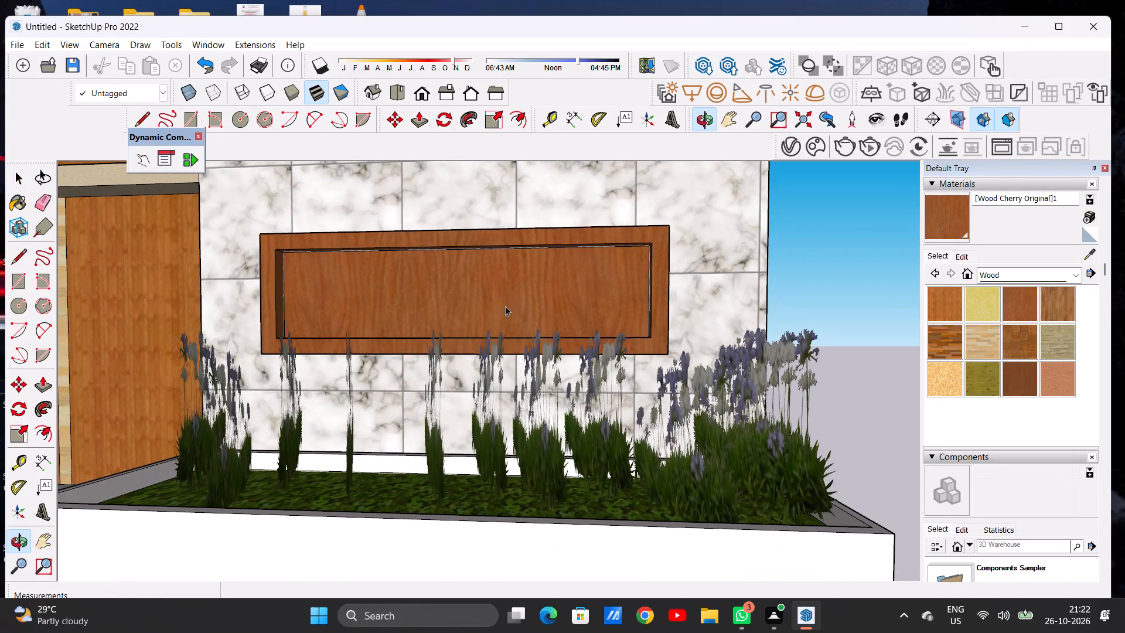
scroll(504, 325, "down", 5)
scroll(504, 298, "up", 3)
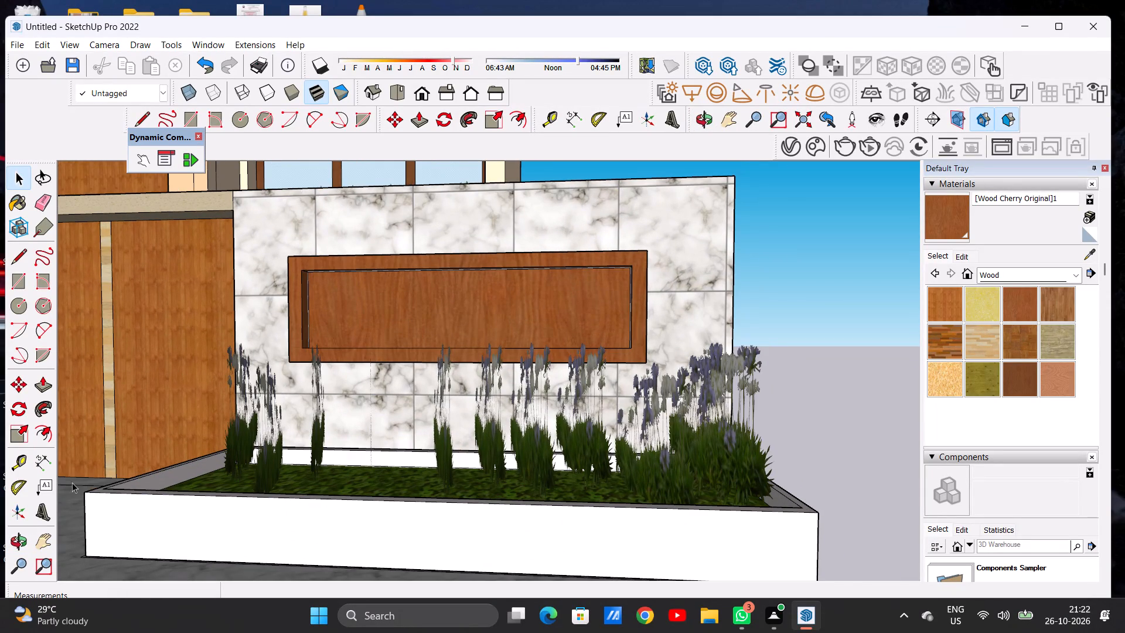
Start a new 3D text and clear its placeholder wording.
left_click(40, 515)
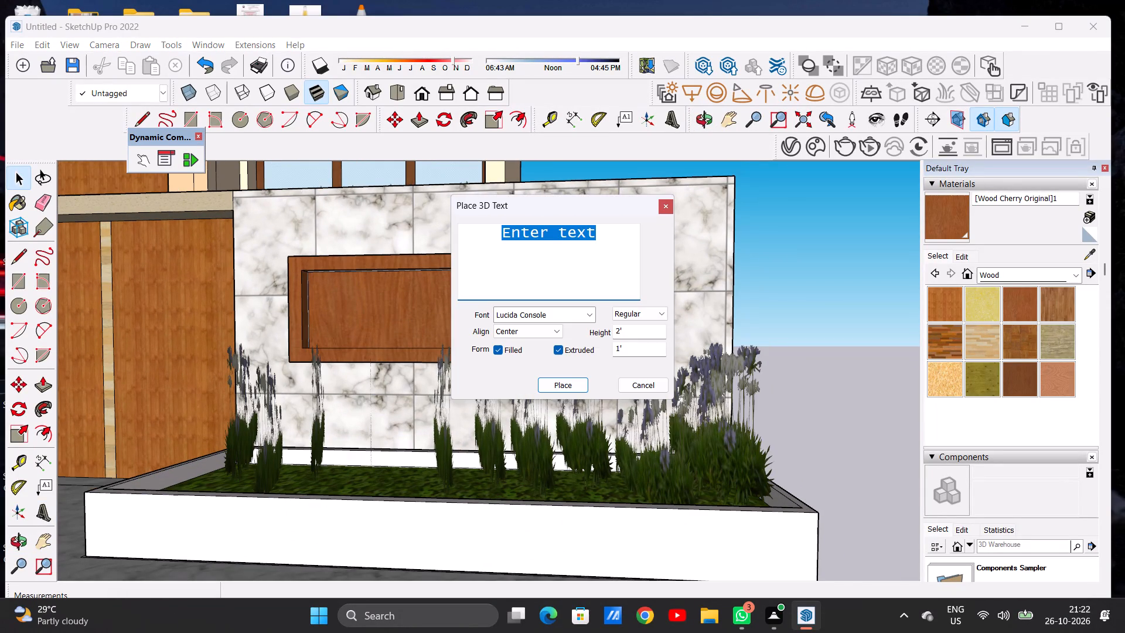
key("BackSpace")
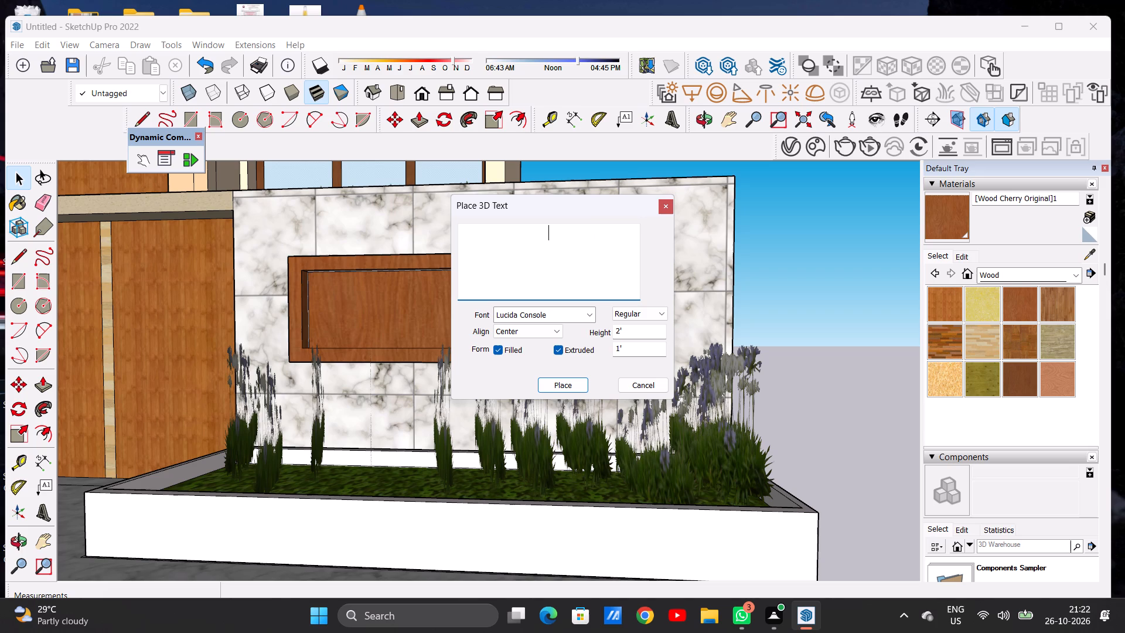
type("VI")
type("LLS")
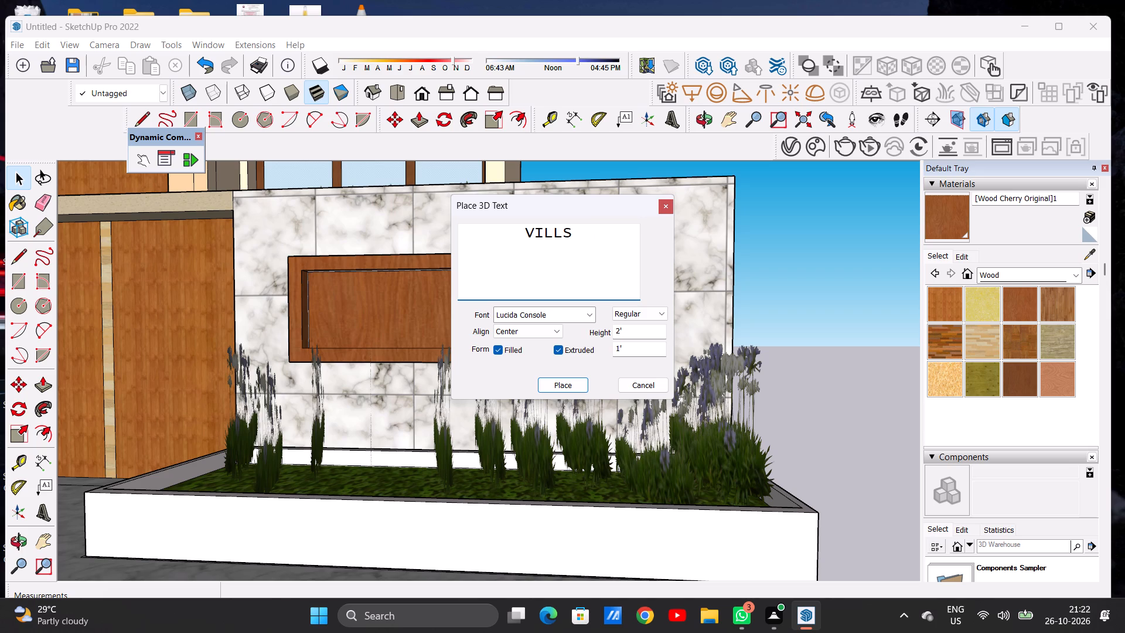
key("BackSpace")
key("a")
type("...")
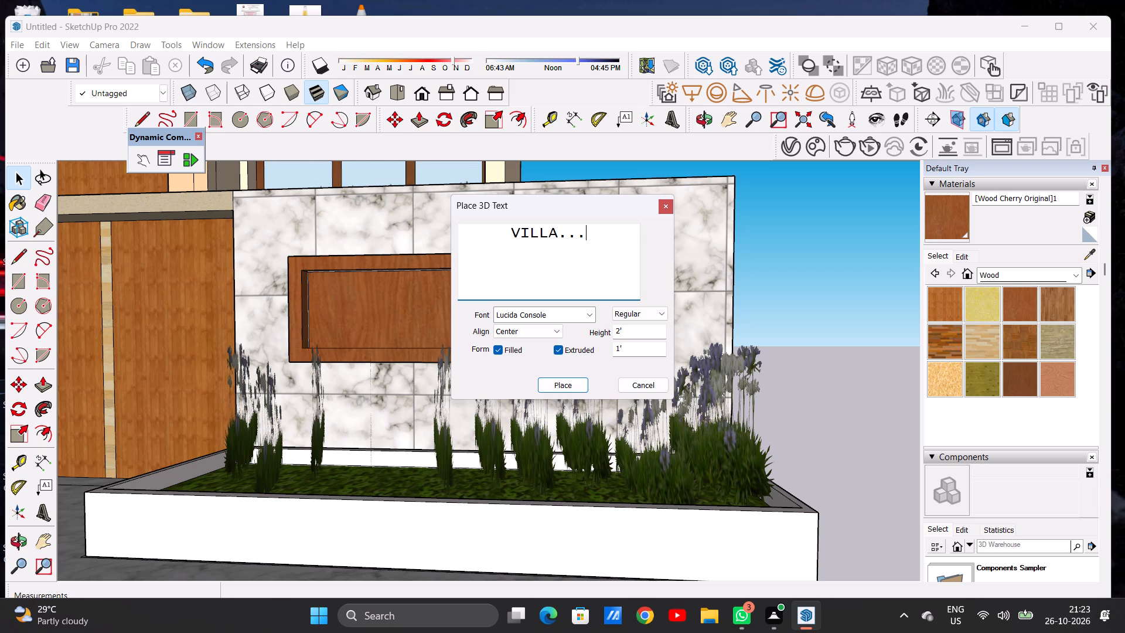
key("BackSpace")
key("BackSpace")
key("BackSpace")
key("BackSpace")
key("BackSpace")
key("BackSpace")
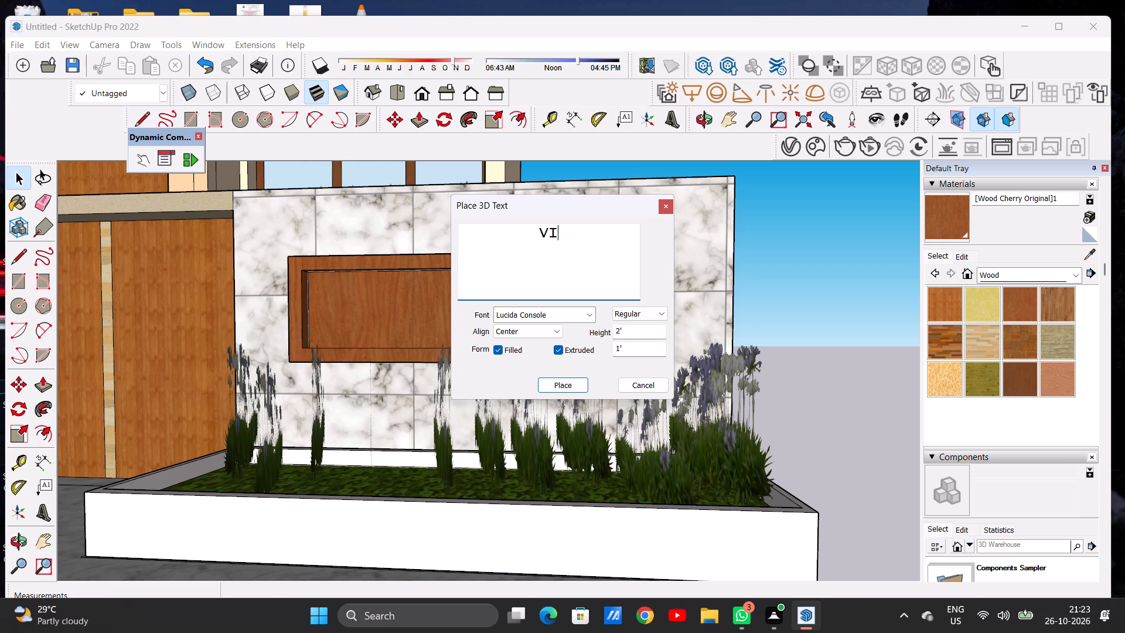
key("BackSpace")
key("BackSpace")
Enter KAVYA'S HOME as the 3D text and place it on the boundary wall's wood panel, near the recess's lower edge.
key("k")
type("AVYA")
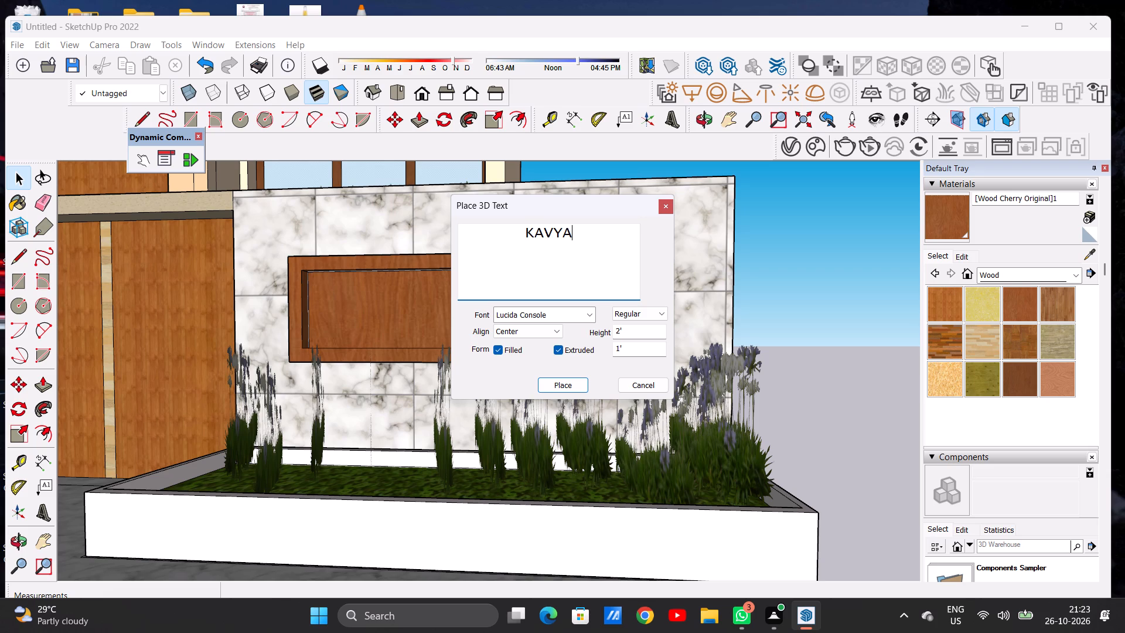
key("space")
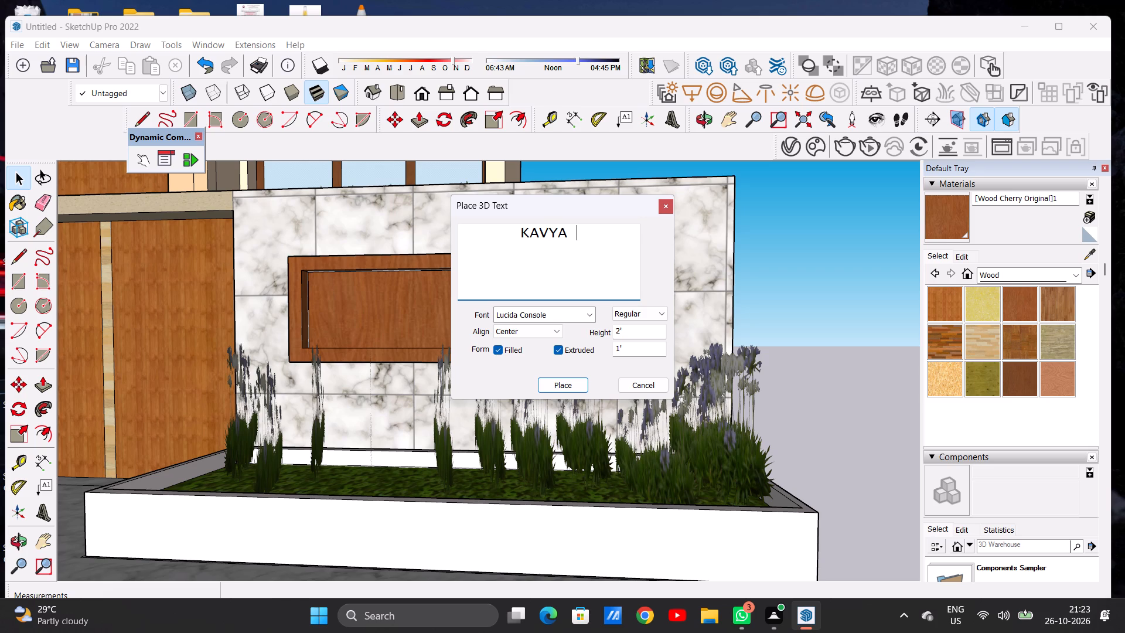
key("BackSpace")
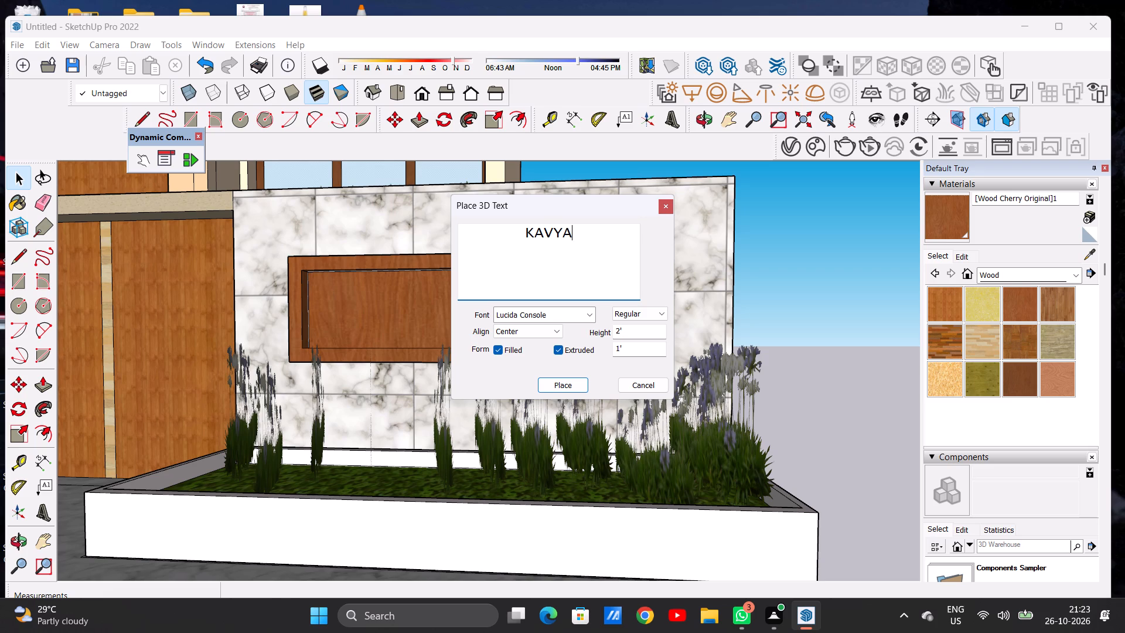
key("apostrophe")
key("s")
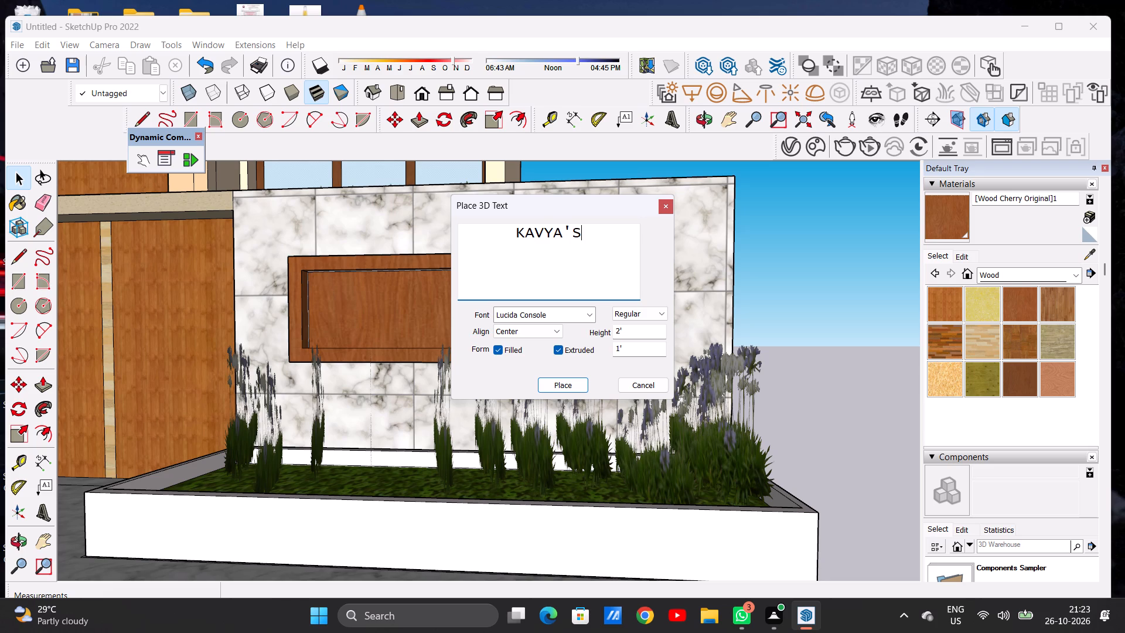
key("space")
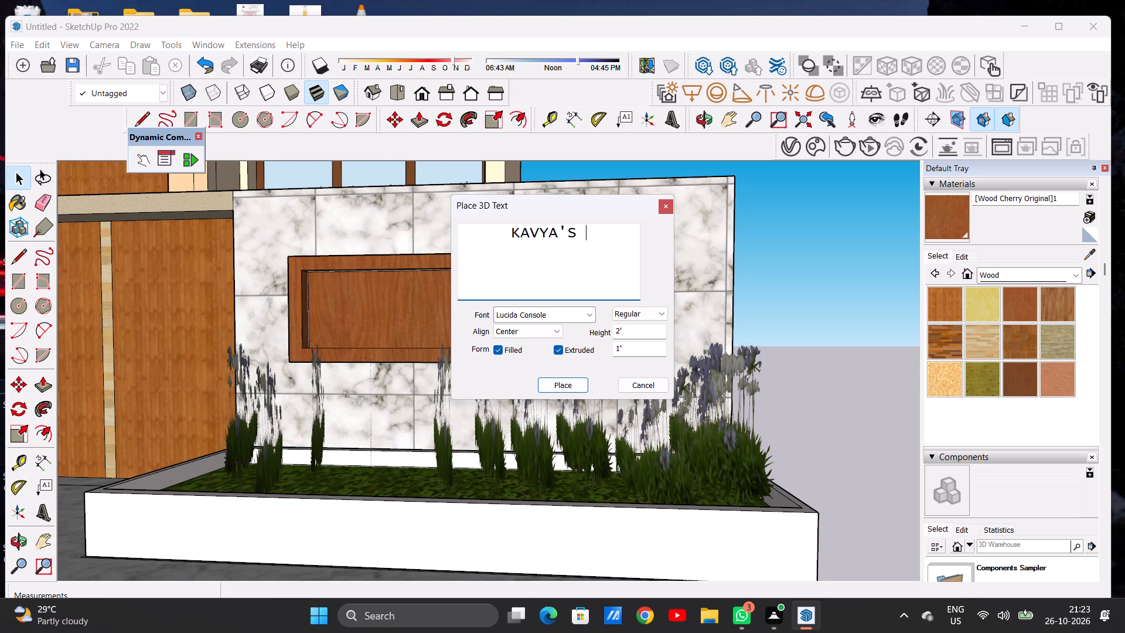
type("HOME")
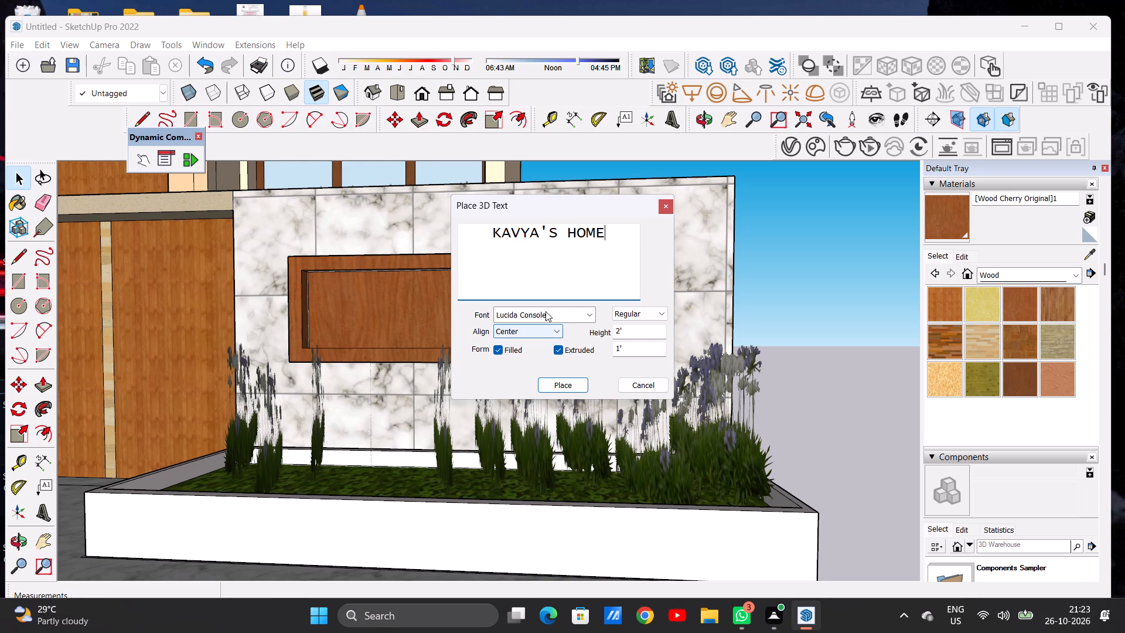
left_click(566, 383)
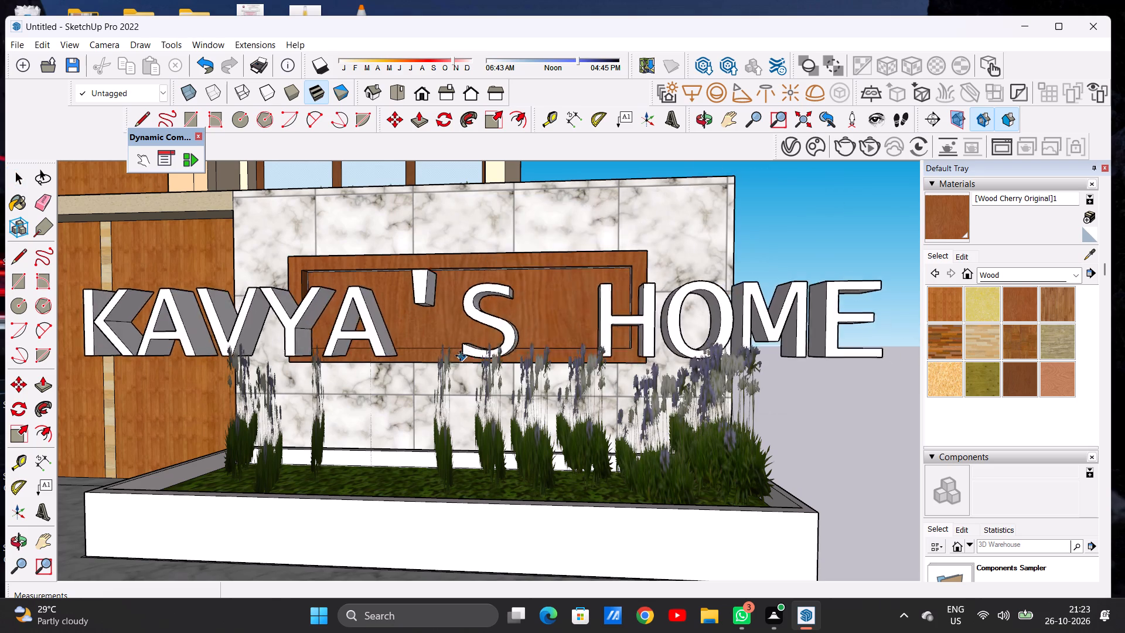
left_click(466, 351)
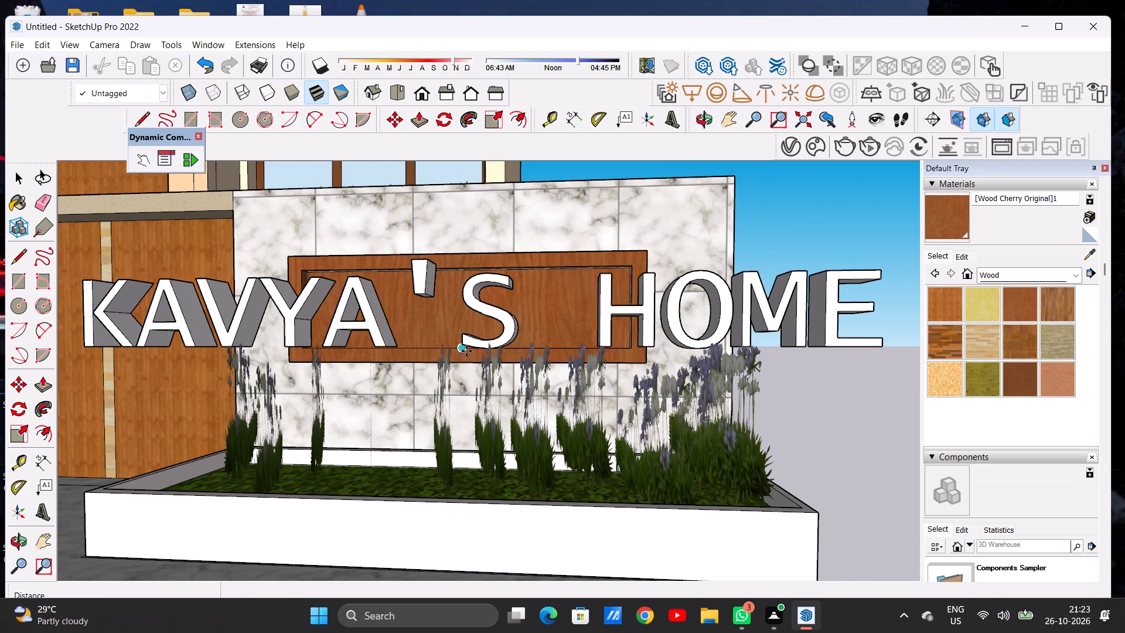
scroll(468, 356, "down", 11)
key("space")
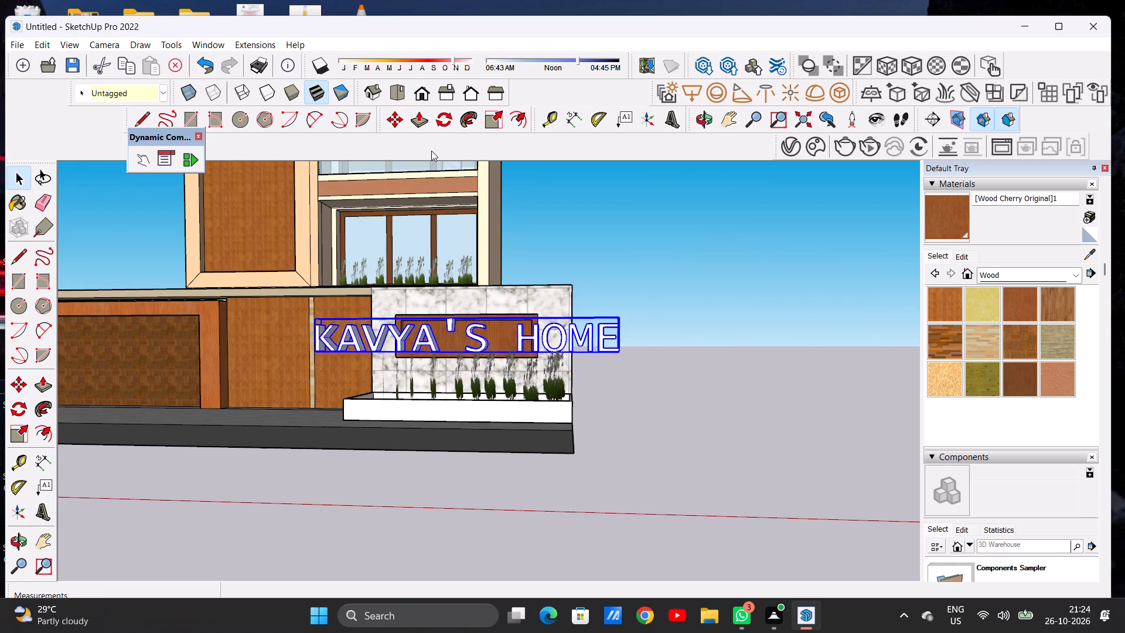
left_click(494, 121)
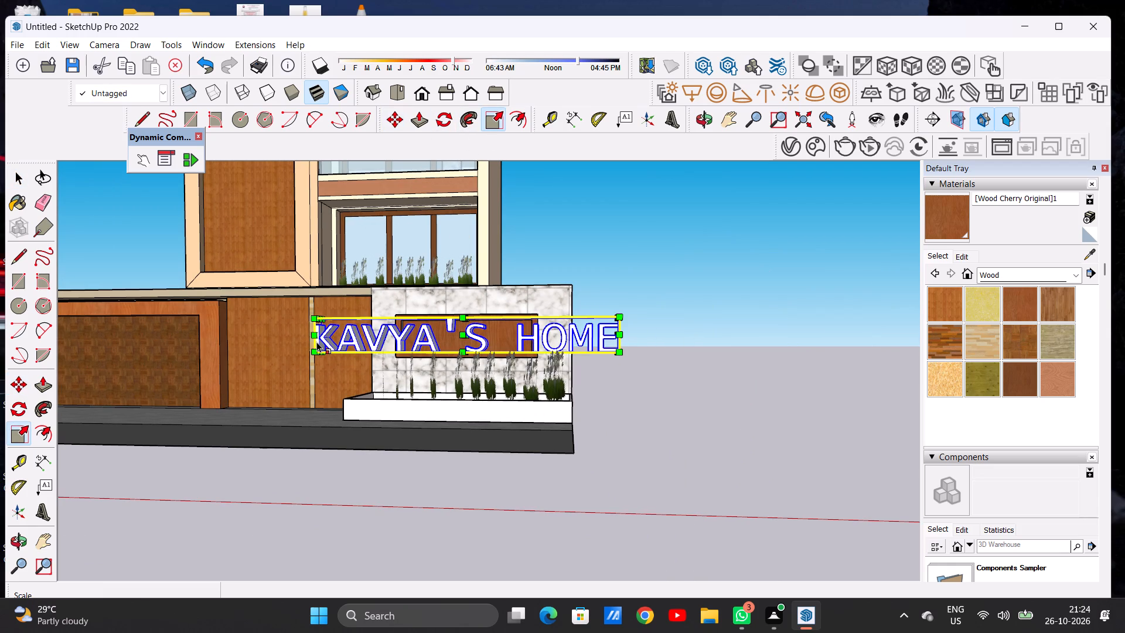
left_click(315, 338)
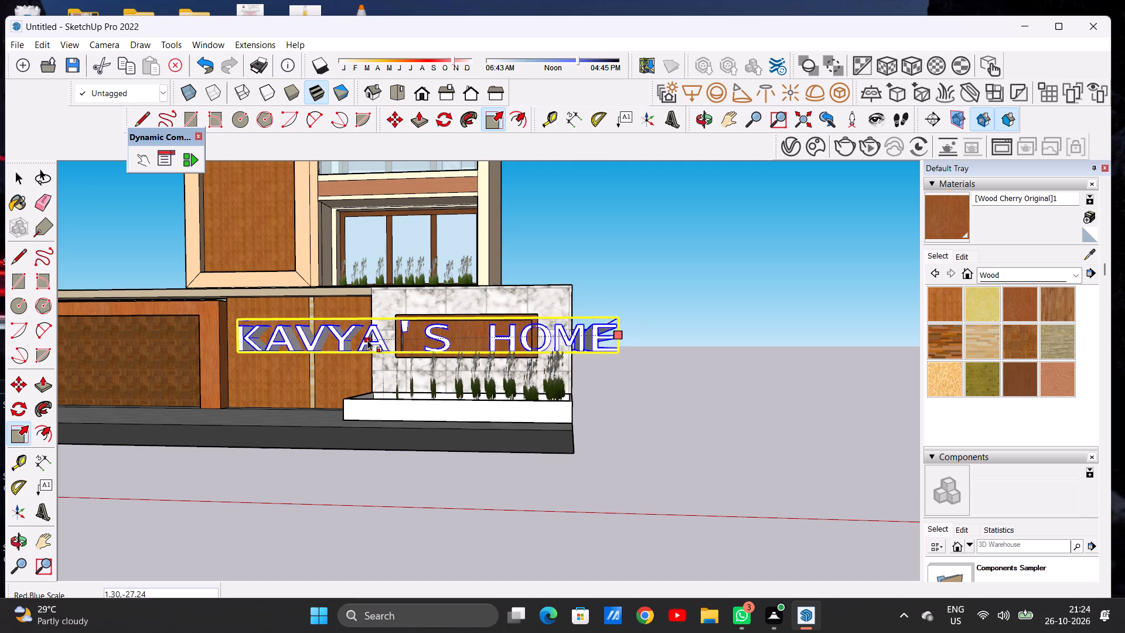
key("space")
Scale the KAVYA'S HOME text along the red axis to about 0.71, bringing its gate-side end onto the wood panel.
scroll(367, 344, "down", 5)
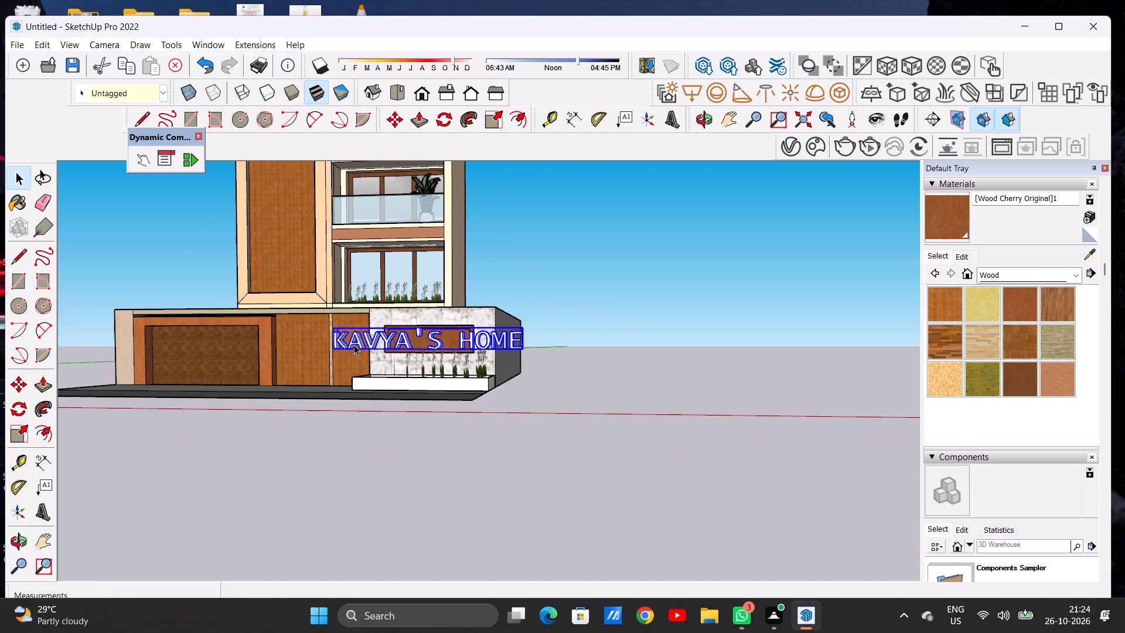
middle_click_drag(335, 350, 498, 409)
scroll(493, 392, "up", 4)
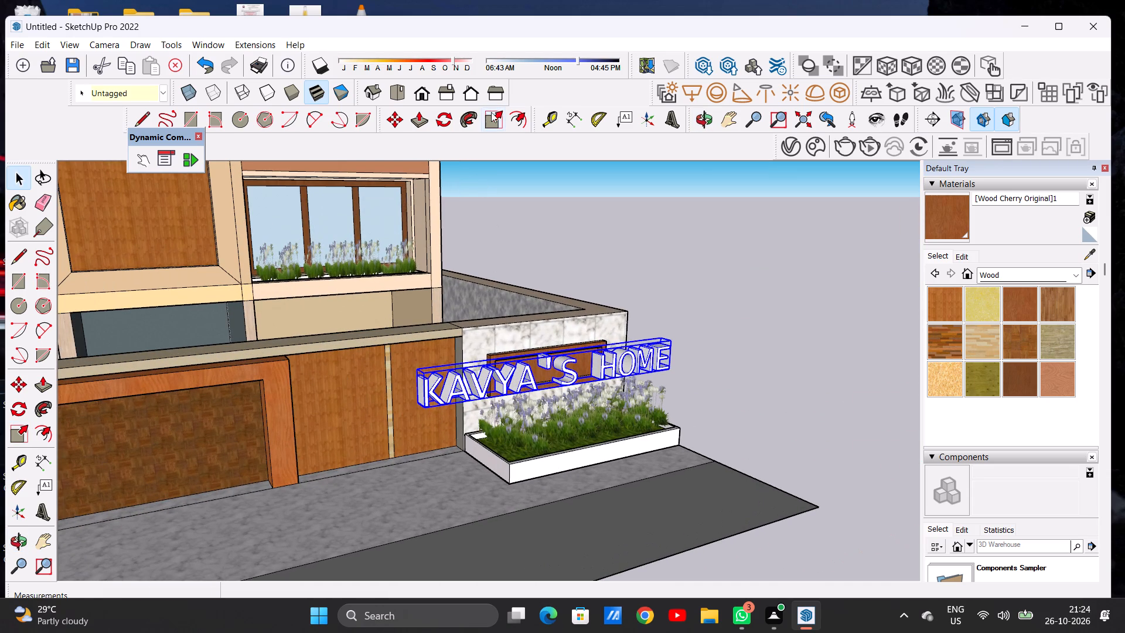
left_click(492, 109)
scroll(426, 406, "up", 5)
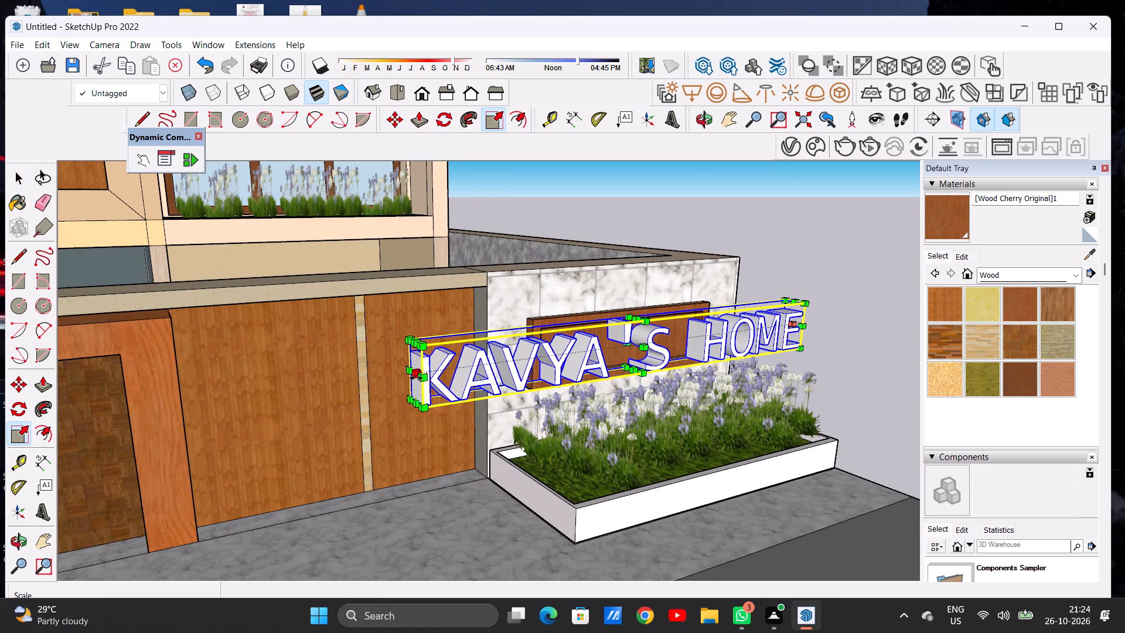
left_click(416, 377)
left_click(554, 366)
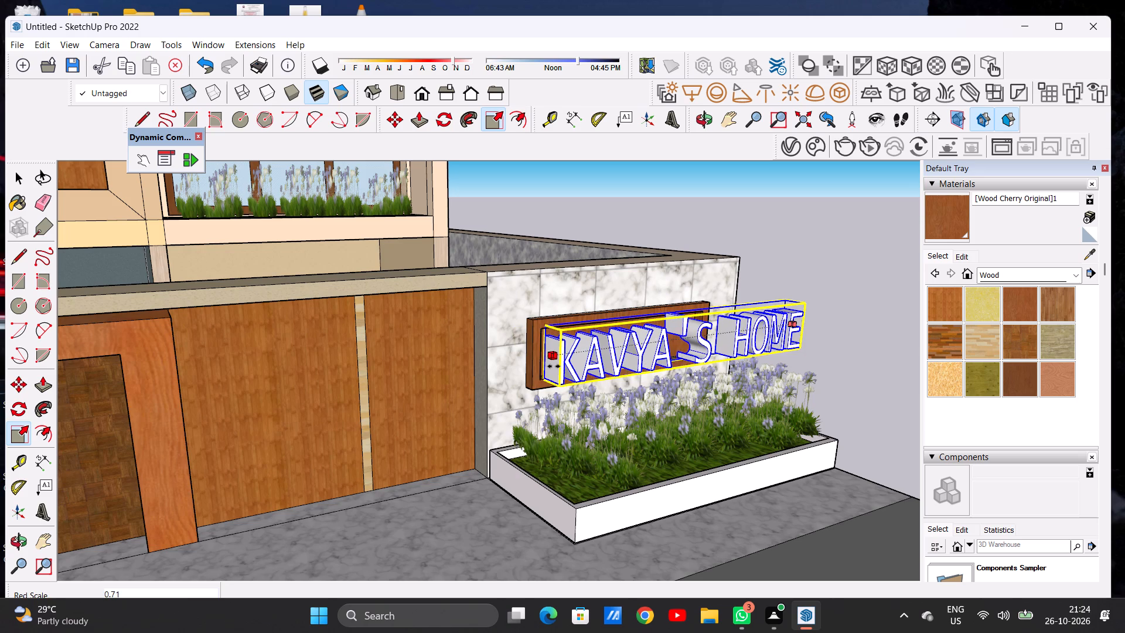
Scale the KAVYA'S HOME text along the red axis to about 0.61, bringing its outer end within the wood panel.
scroll(422, 384, "down", 7)
middle_click_drag(515, 390, 340, 356)
scroll(568, 366, "up", 3)
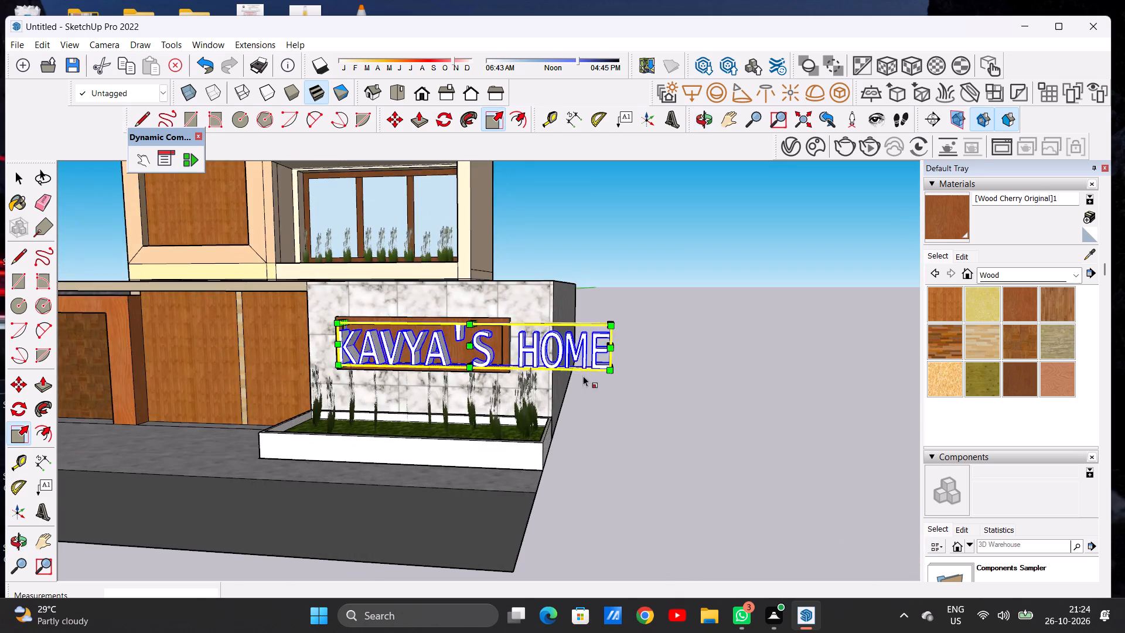
scroll(583, 376, "up", 2)
middle_click_drag(578, 379, 420, 410)
scroll(468, 400, "up", 5)
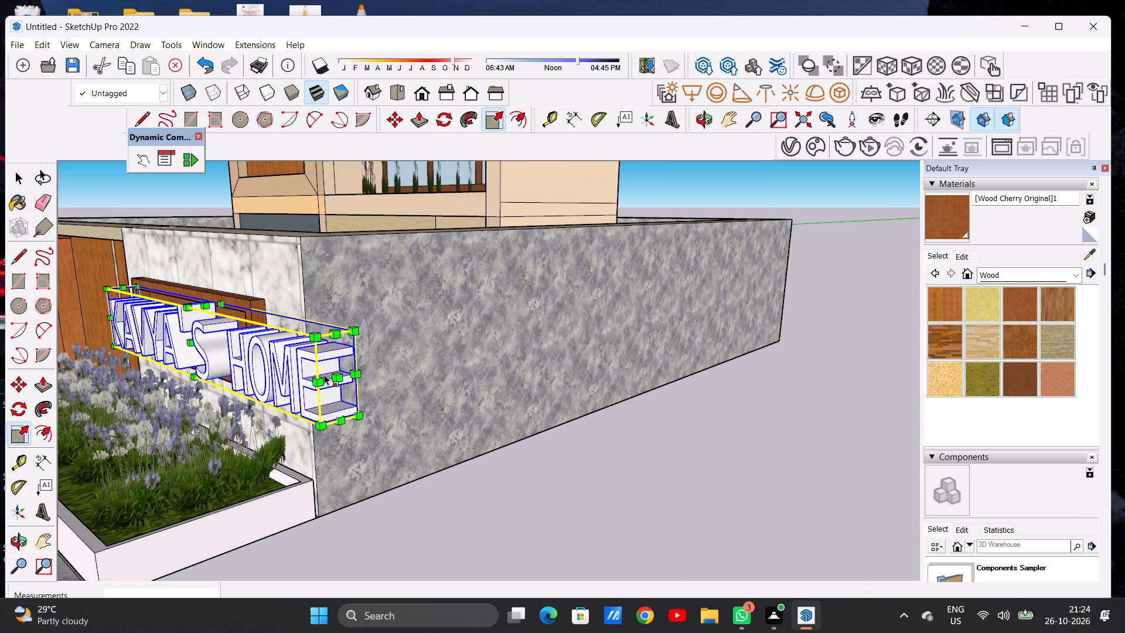
left_click(319, 375)
left_click(207, 301)
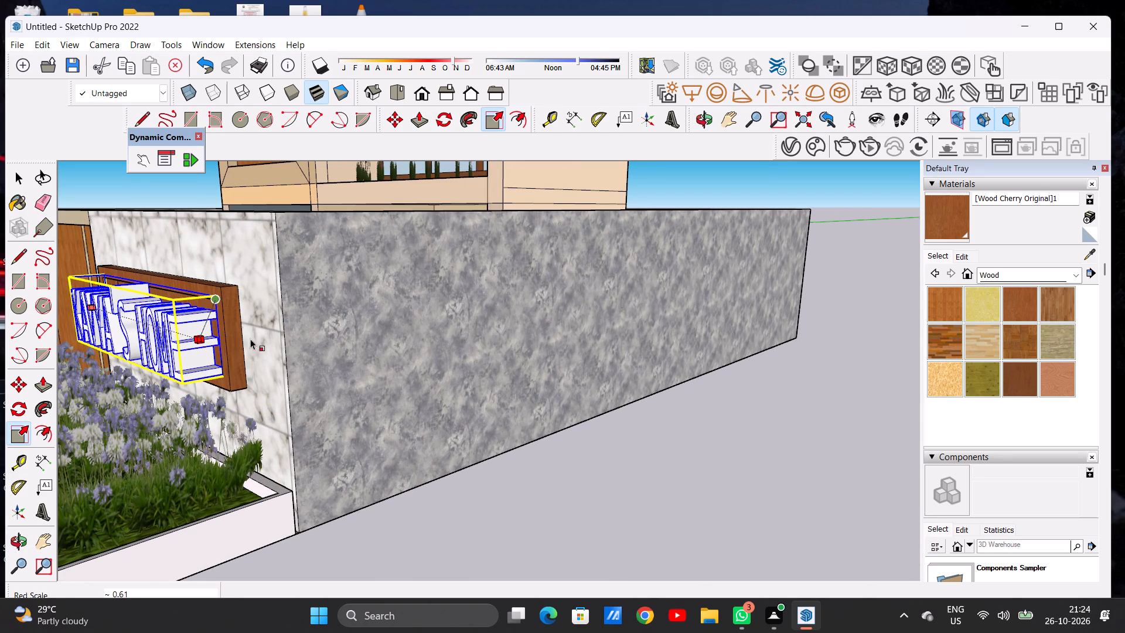
scroll(314, 358, "down", 4)
scroll(330, 358, "up", 1)
scroll(334, 356, "down", 4)
middle_click_drag(239, 363, 434, 350)
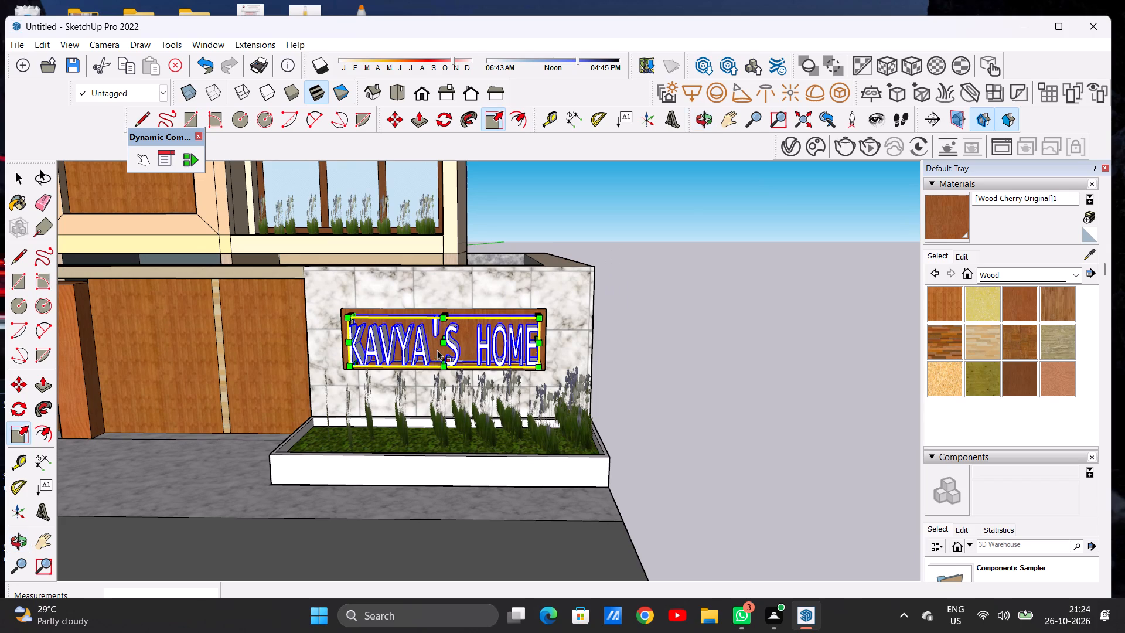
key("space")
Move the KAVYA'S HOME text about 3 inches toward the wood panel, by its lower outer corner.
key("m")
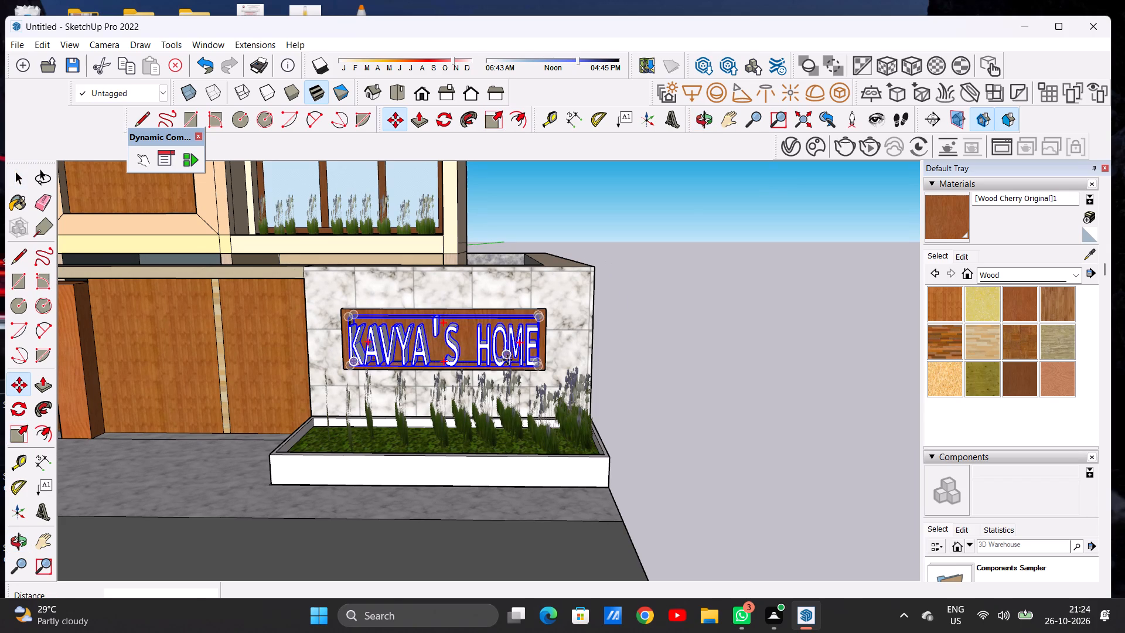
scroll(510, 361, "down", 3)
middle_click_drag(540, 365, 441, 388)
scroll(448, 390, "up", 11)
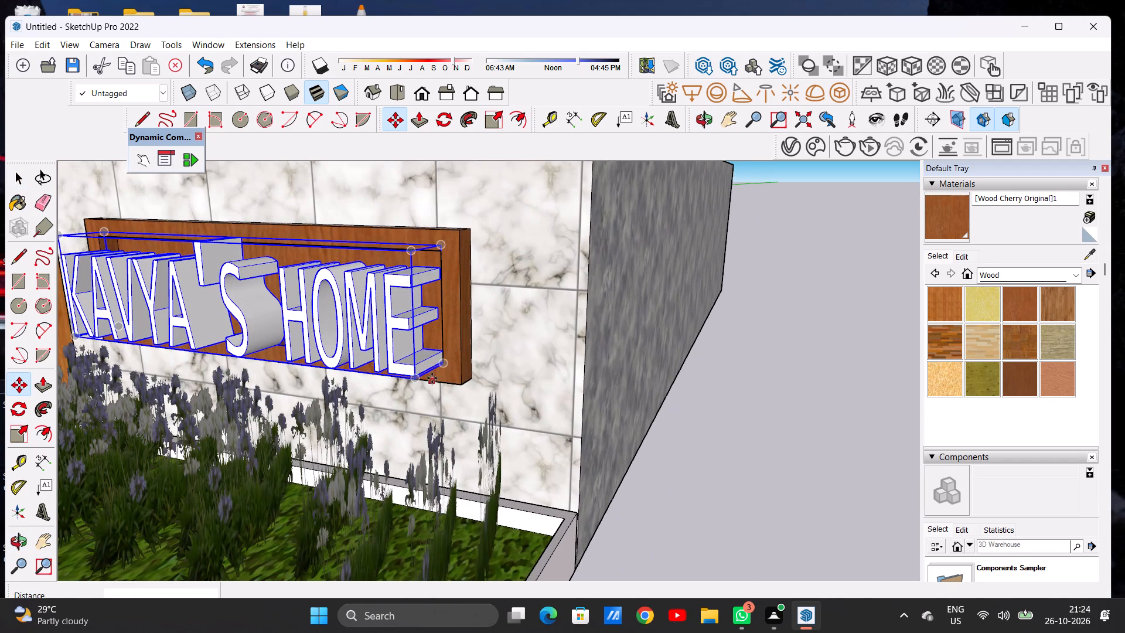
left_click(412, 384)
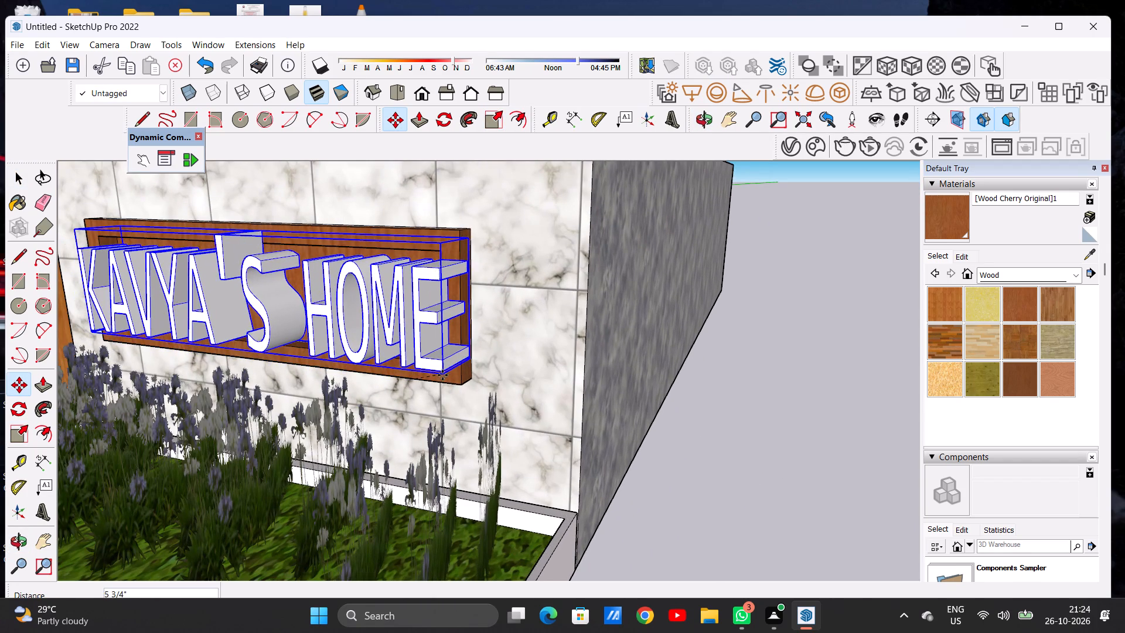
left_click(425, 370)
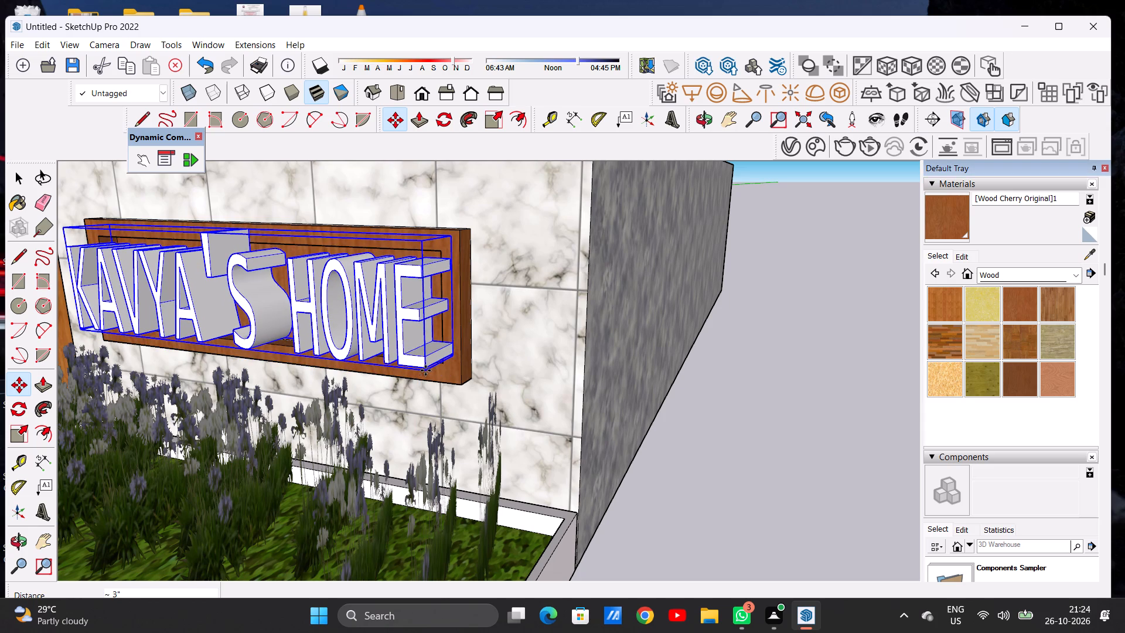
key("space")
Scale the text's depth along the blue axis to about -0.43, setting the letters back into the panel recess.
scroll(435, 372, "down", 8)
middle_click_drag(367, 373, 441, 417)
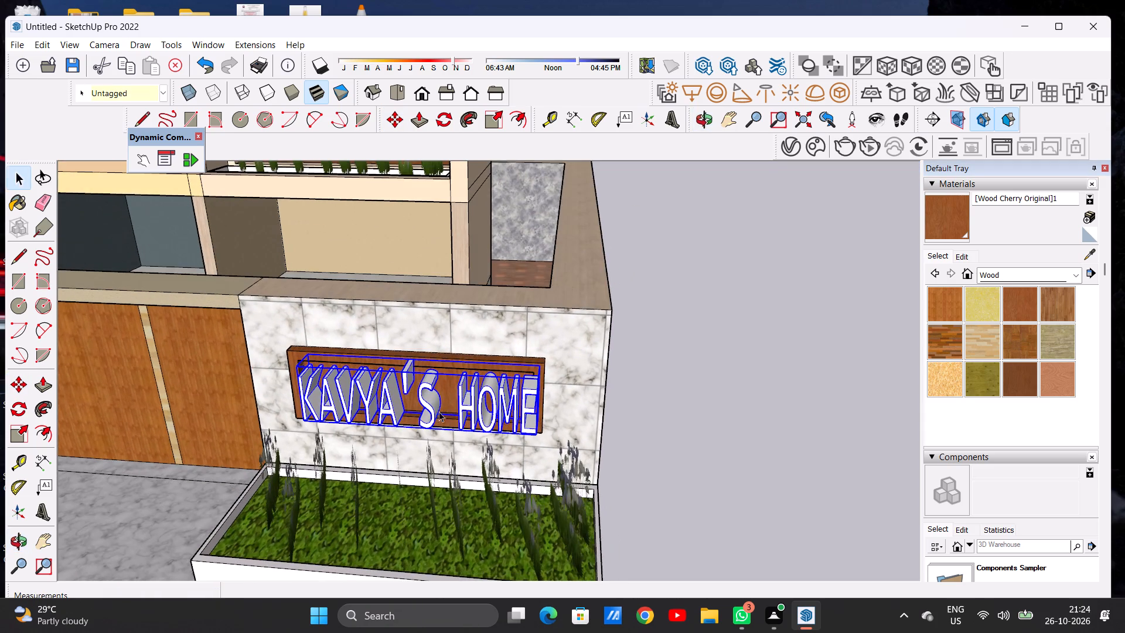
scroll(445, 387, "up", 2)
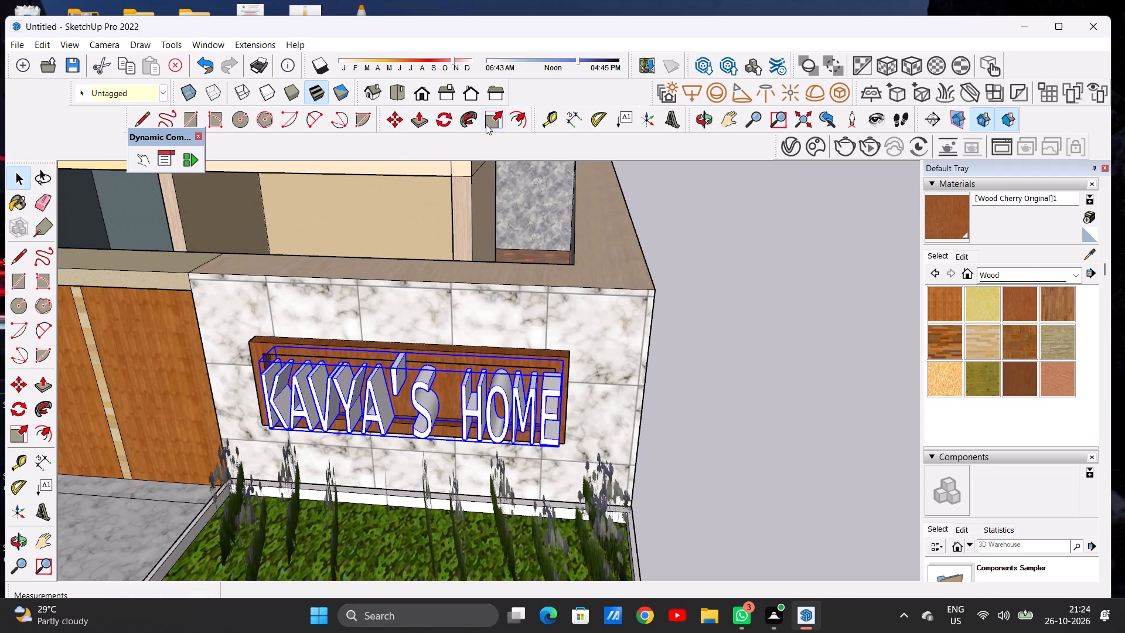
left_click(487, 124)
left_click(404, 404)
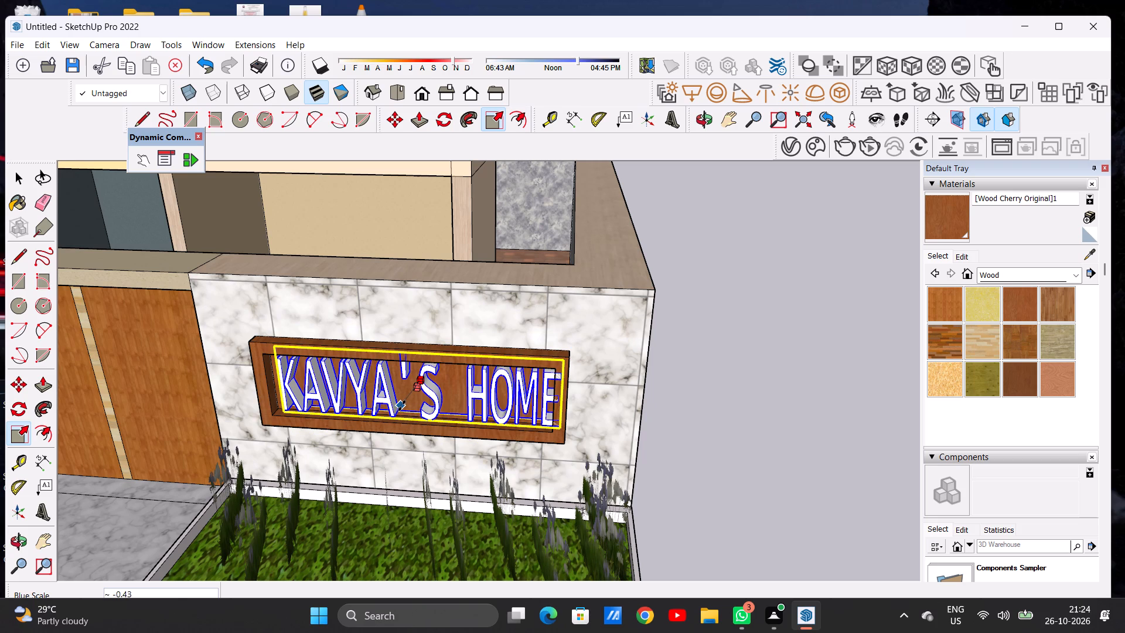
left_click(403, 404)
key("space")
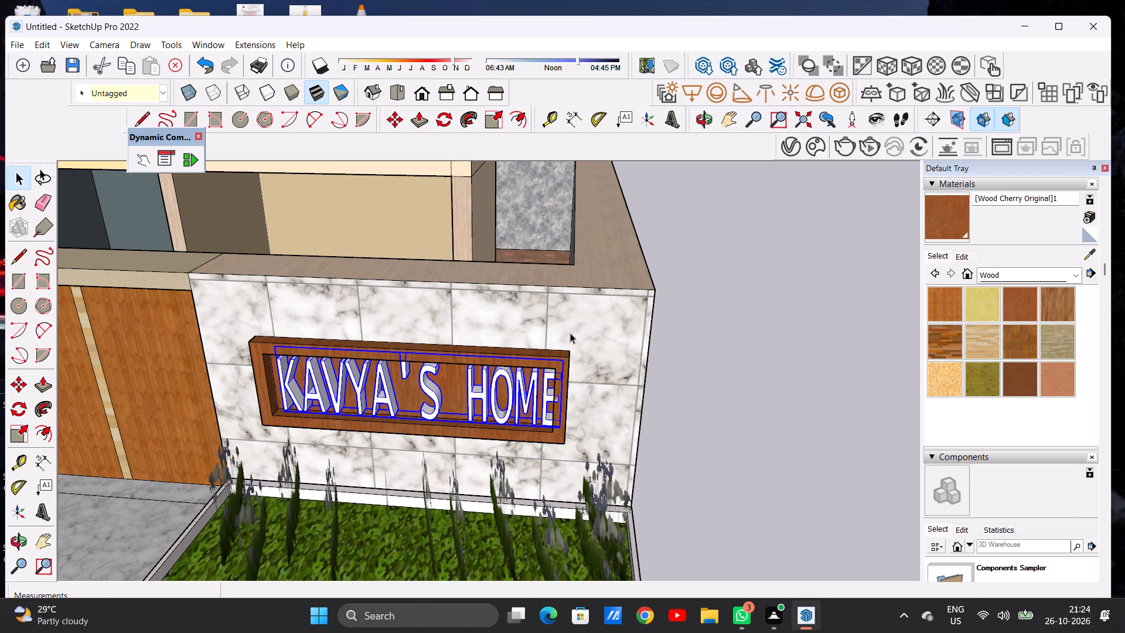
left_click(702, 299)
Examine how the KAVYA'S HOME letters sit against the recess edges of the wood panel.
scroll(666, 315, "down", 4)
middle_click_drag(538, 385, 540, 326)
scroll(551, 324, "up", 3)
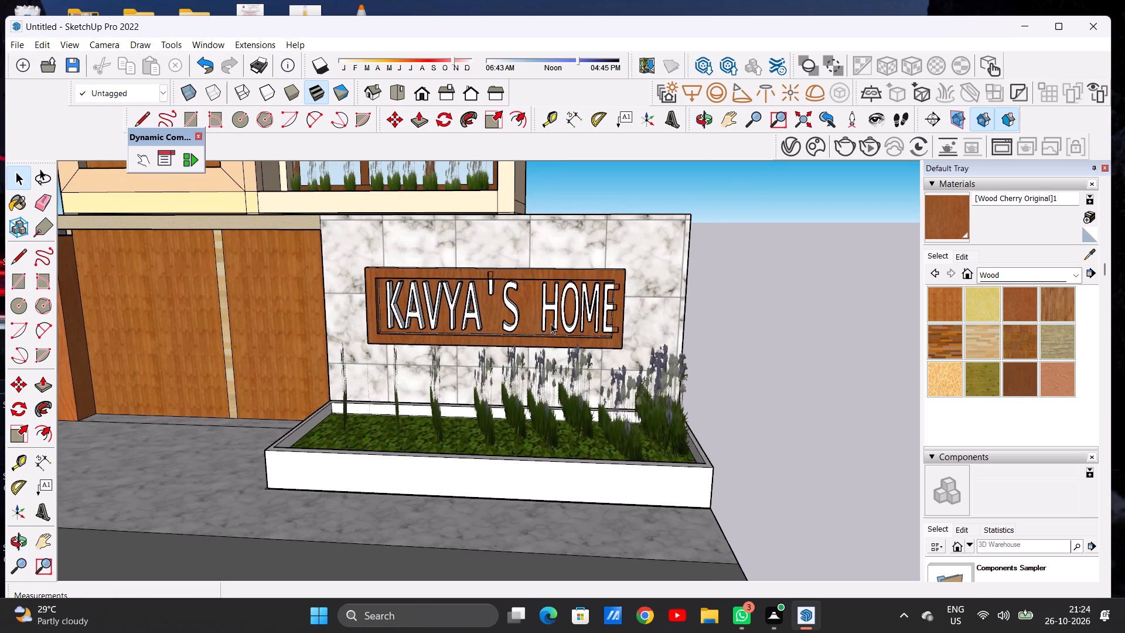
left_click(550, 323)
scroll(541, 321, "down", 2)
scroll(567, 306, "up", 11)
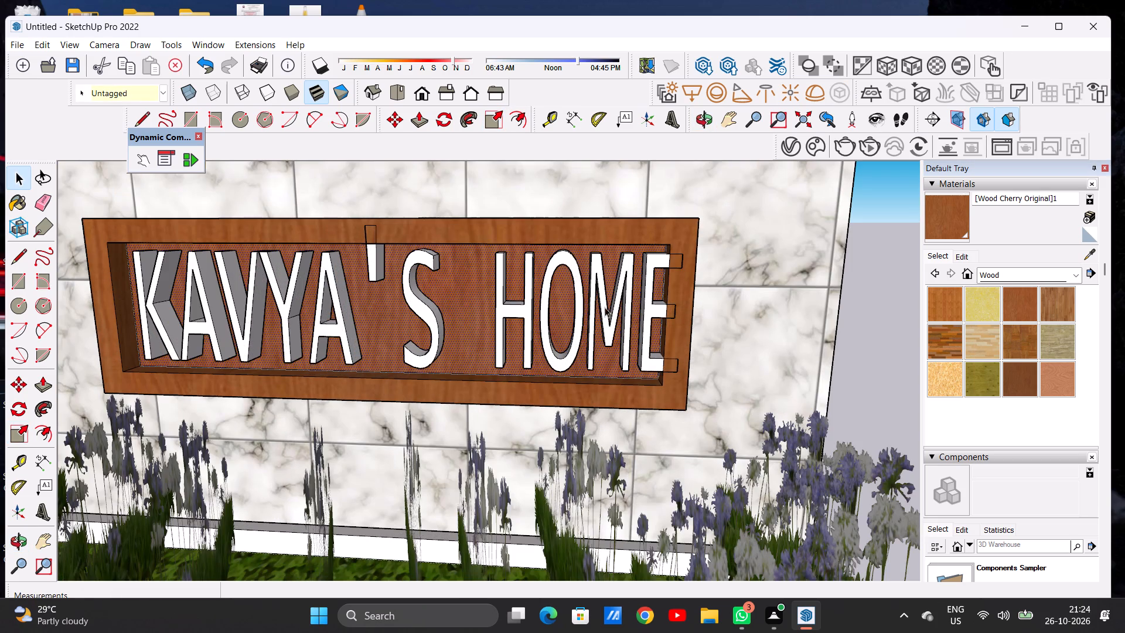
left_click(874, 313)
scroll(597, 329, "up", 4)
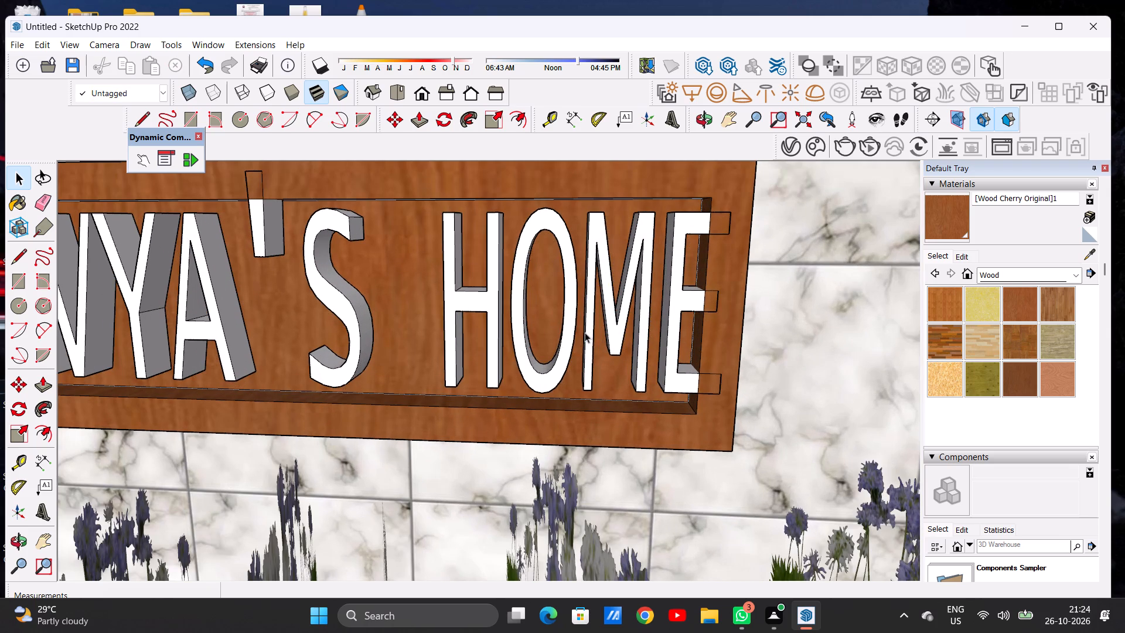
Move the KAVYA'S HOME text about 4 inches so its lower gate-side corner meets the recess's lower gate-side corner.
left_click(563, 350)
scroll(577, 331, "down", 4)
scroll(577, 330, "up", 1)
scroll(577, 329, "down", 2)
middle_click_drag(561, 313, 557, 363)
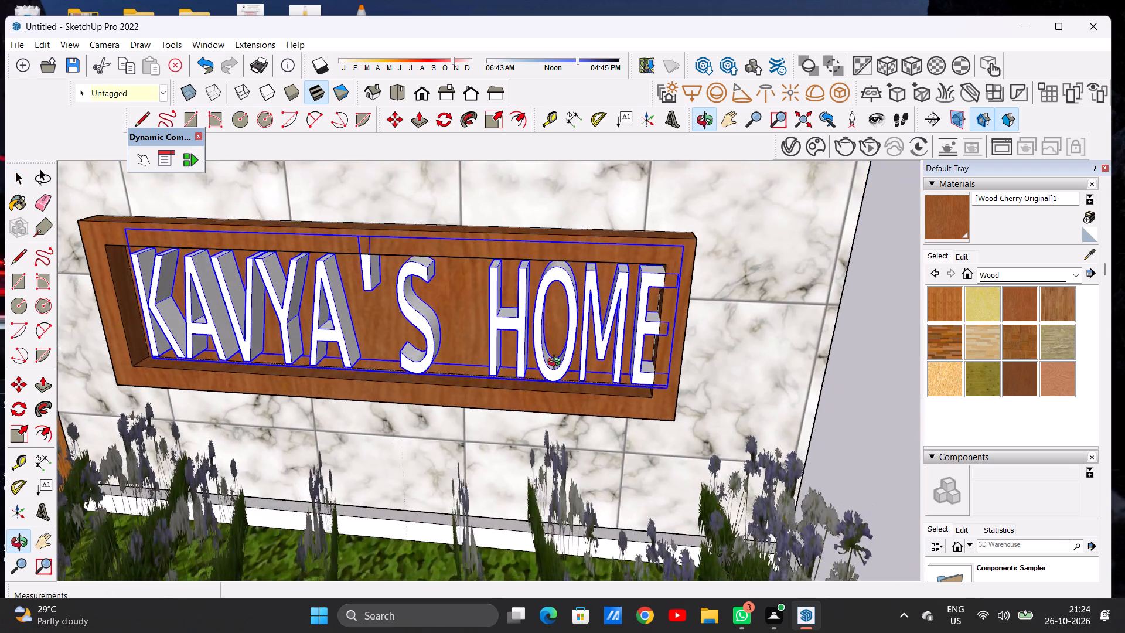
middle_click_drag(557, 363, 594, 362)
scroll(622, 318, "down", 5)
middle_click_drag(511, 338, 594, 319)
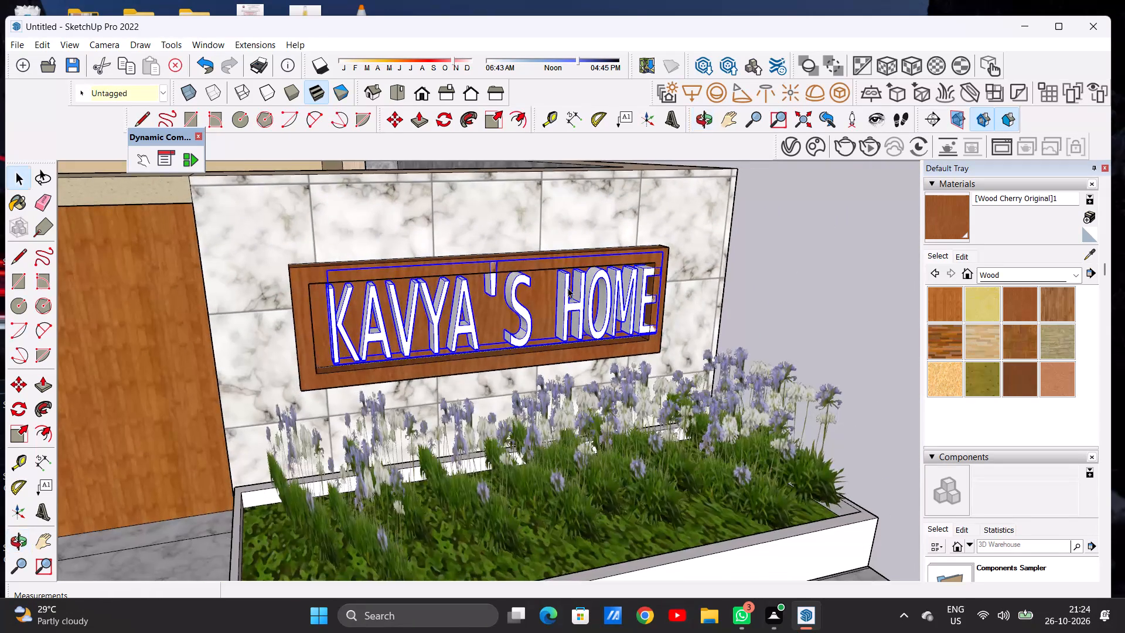
key("m")
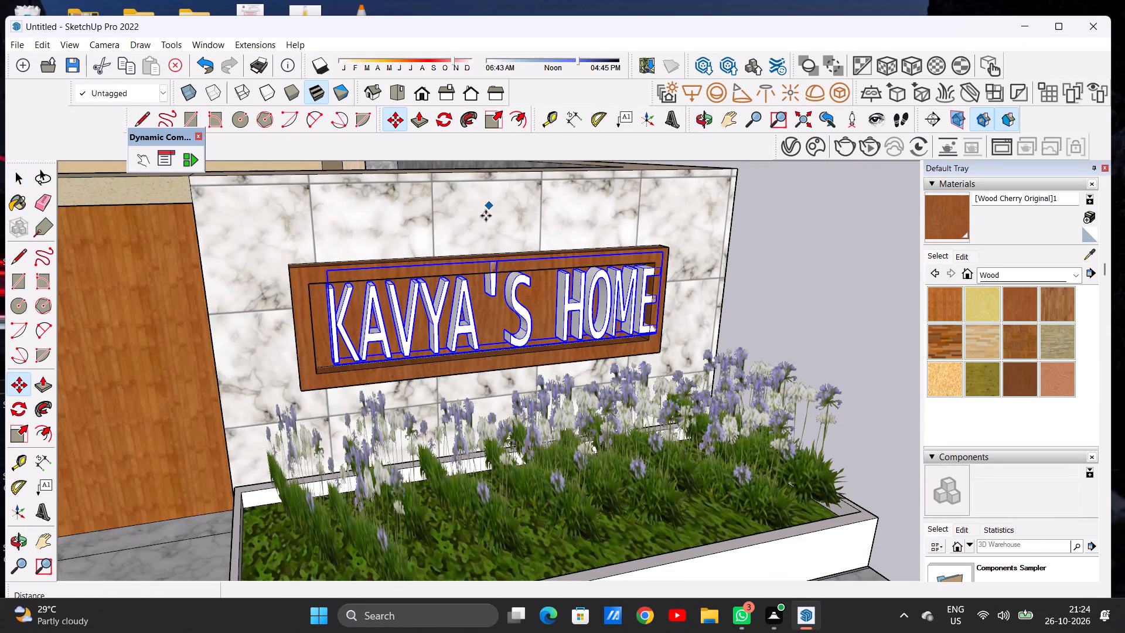
left_click(333, 370)
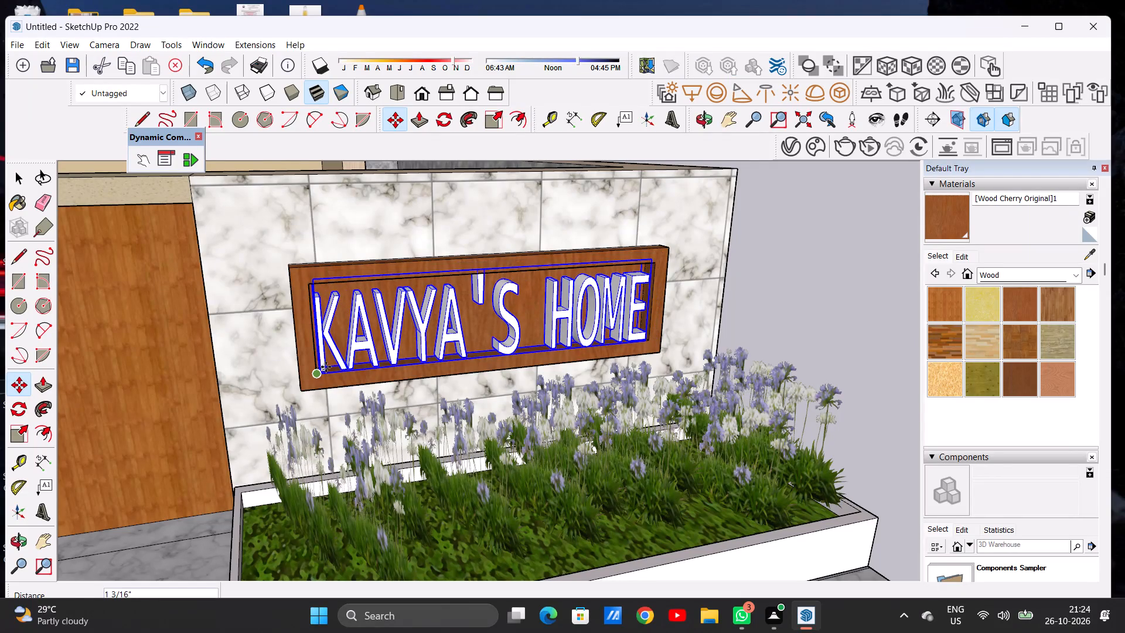
left_click(322, 367)
key("space")
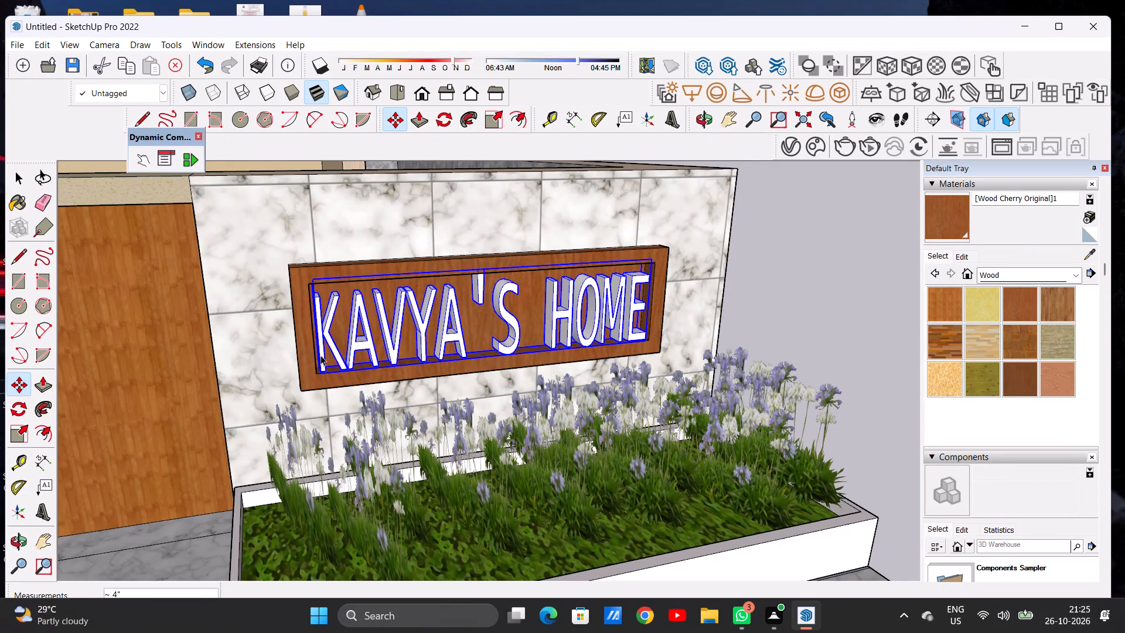
Scale the KAVYA'S HOME text's height along the green axis to 0.77, raising its lower edge above the recess's bottom.
scroll(321, 331, "down", 9)
left_click(573, 288)
scroll(516, 321, "down", 5)
middle_click_drag(460, 338, 415, 295)
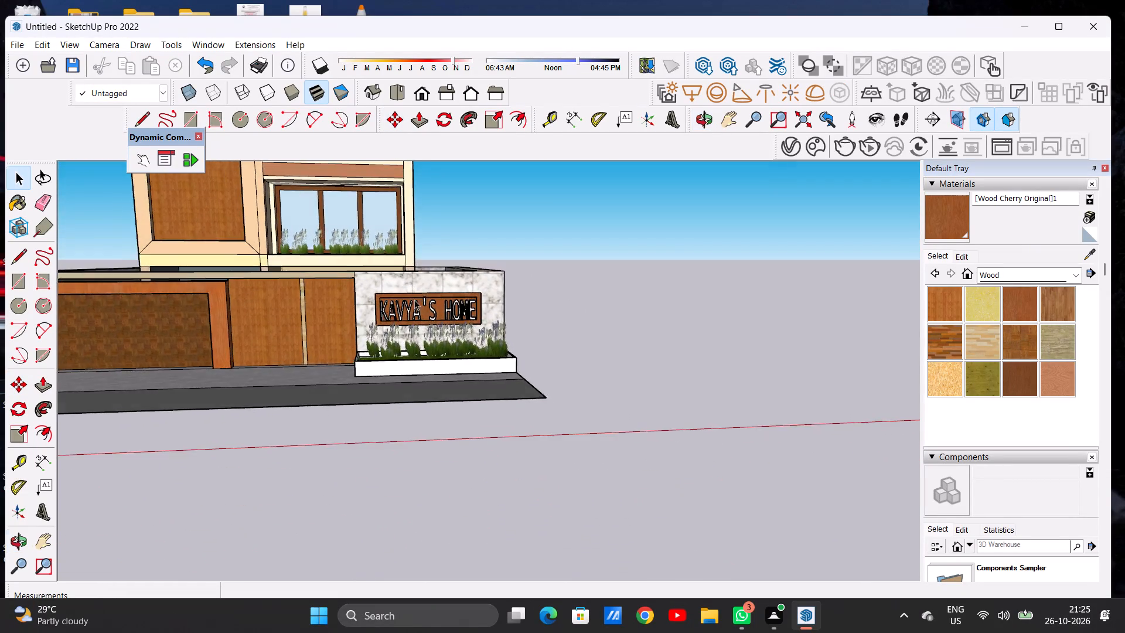
scroll(424, 307, "up", 13)
middle_click_drag(479, 311, 387, 380)
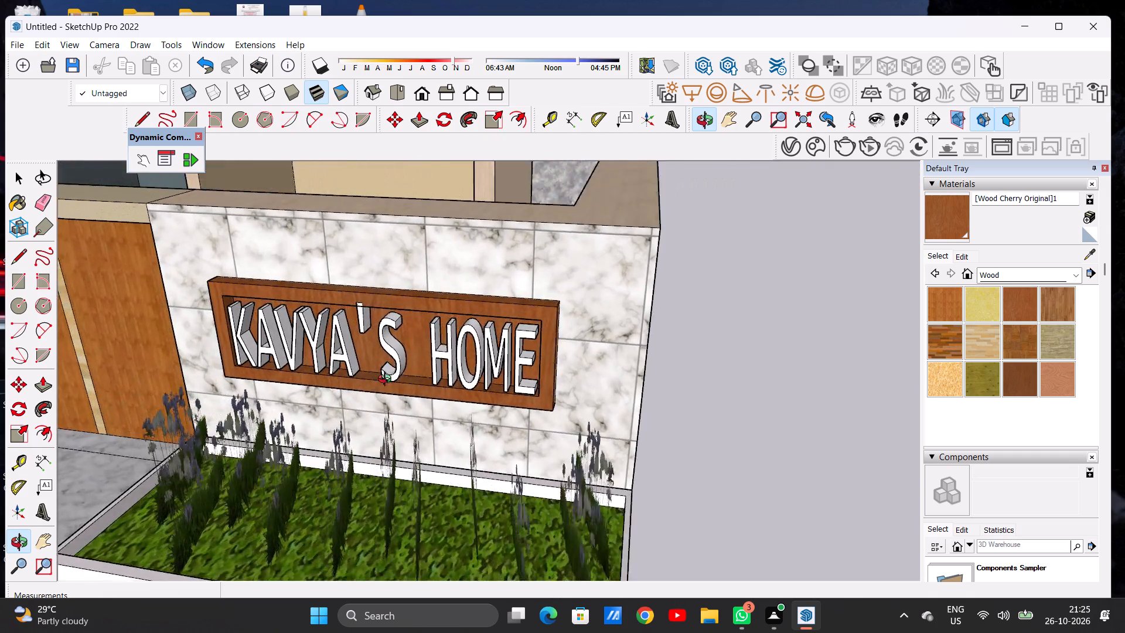
middle_click_drag(387, 380, 432, 365)
left_click(417, 346)
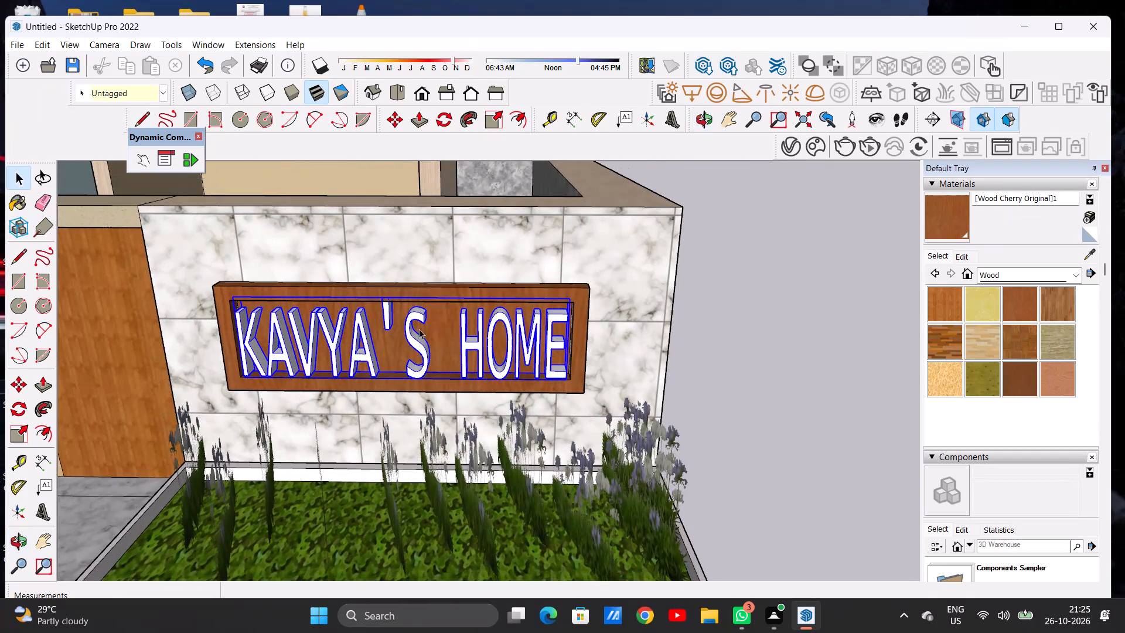
left_click(494, 127)
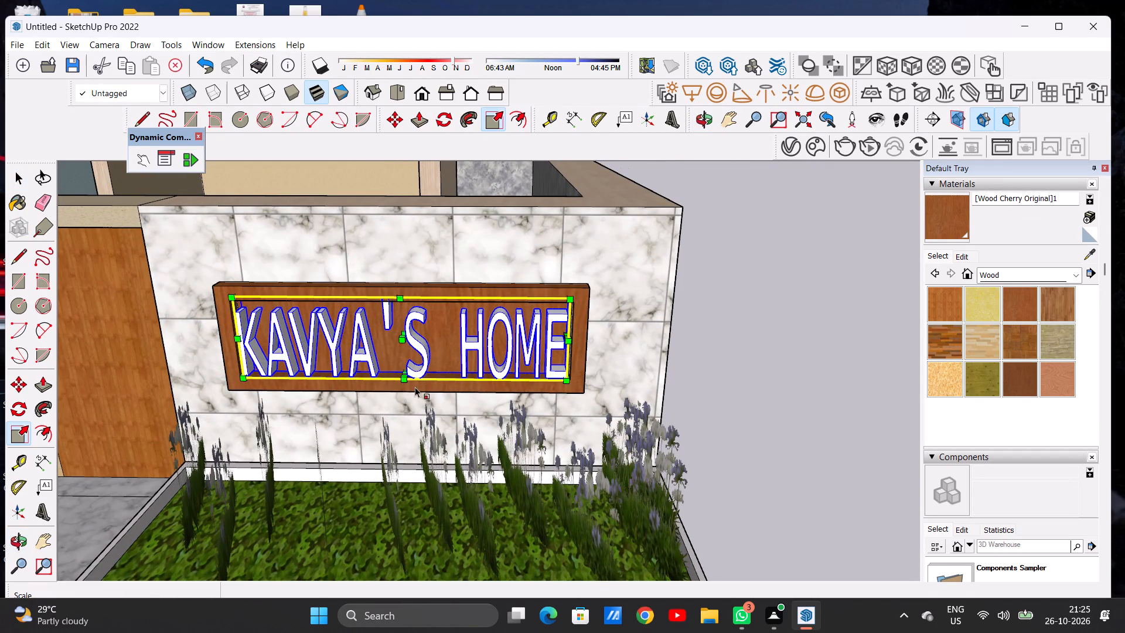
scroll(407, 367, "up", 14)
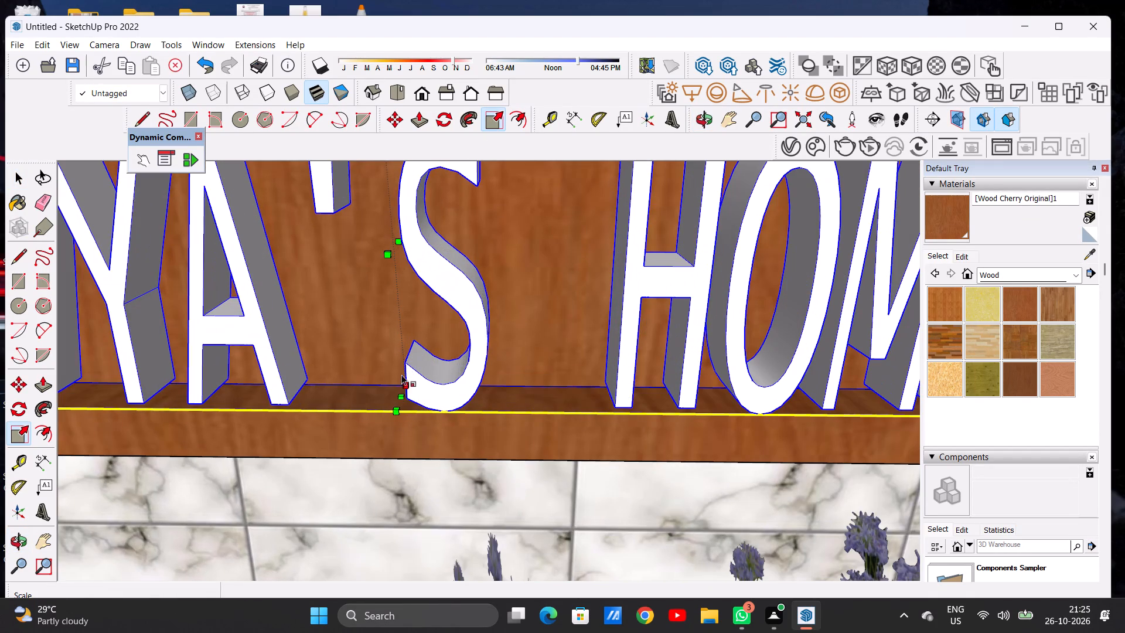
left_click(401, 397)
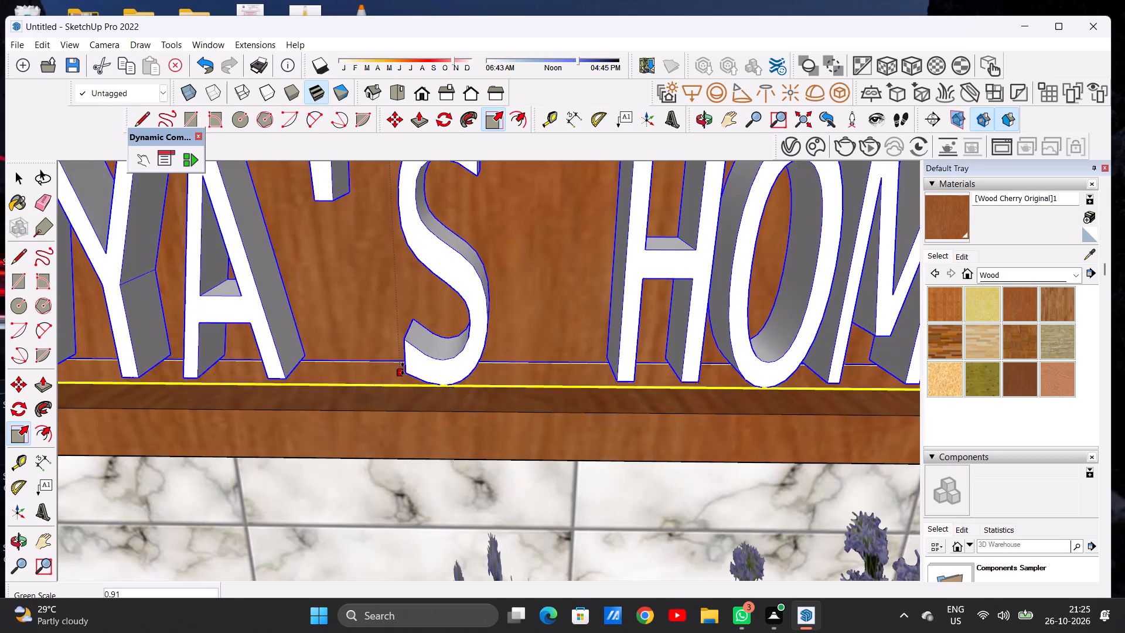
left_click(404, 333)
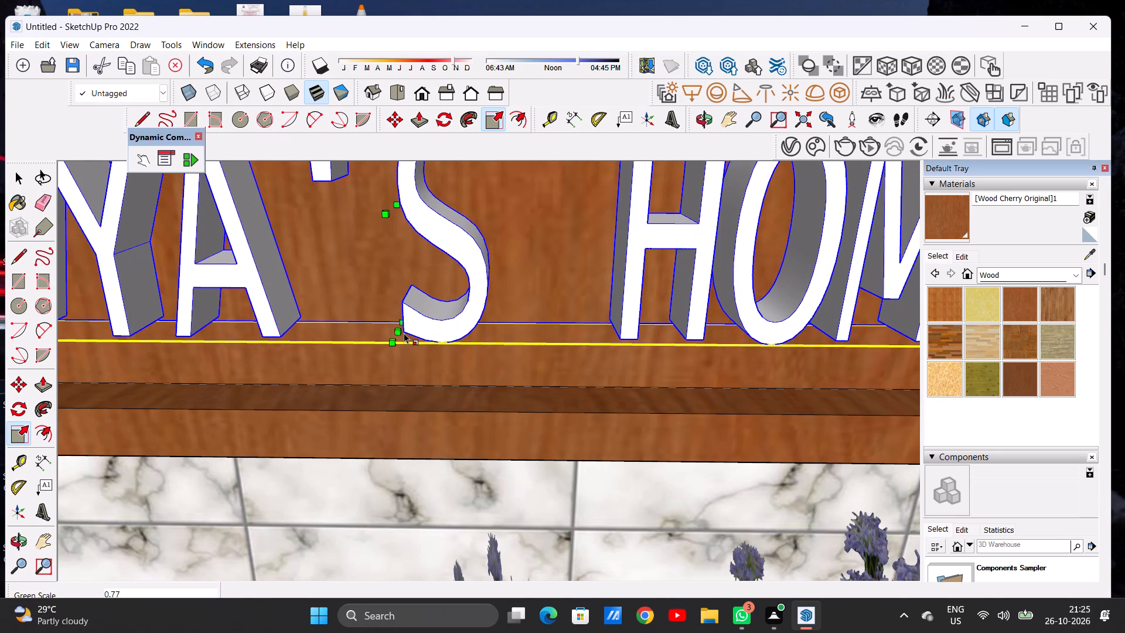
key("space")
Examine the resized KAVYA'S HOME letters within the panel recess from the front and closer up.
scroll(414, 382, "down", 3)
scroll(414, 390, "up", 1)
scroll(414, 391, "down", 5)
scroll(476, 350, "down", 5)
left_click(792, 301)
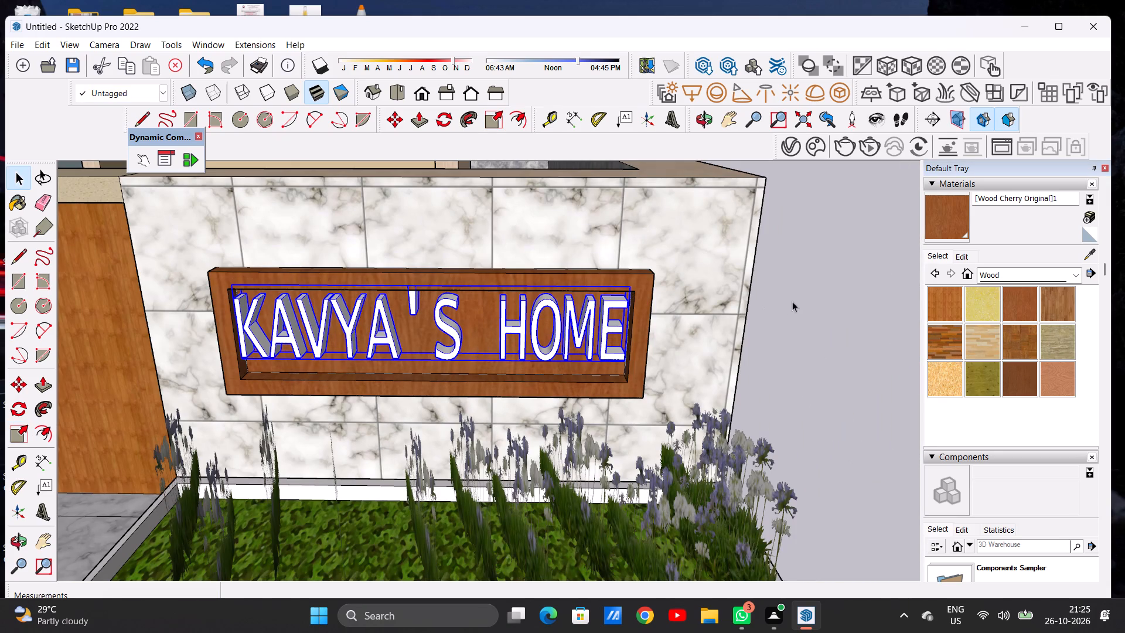
scroll(591, 338, "down", 5)
middle_click_drag(552, 362, 537, 297)
scroll(493, 292, "up", 8)
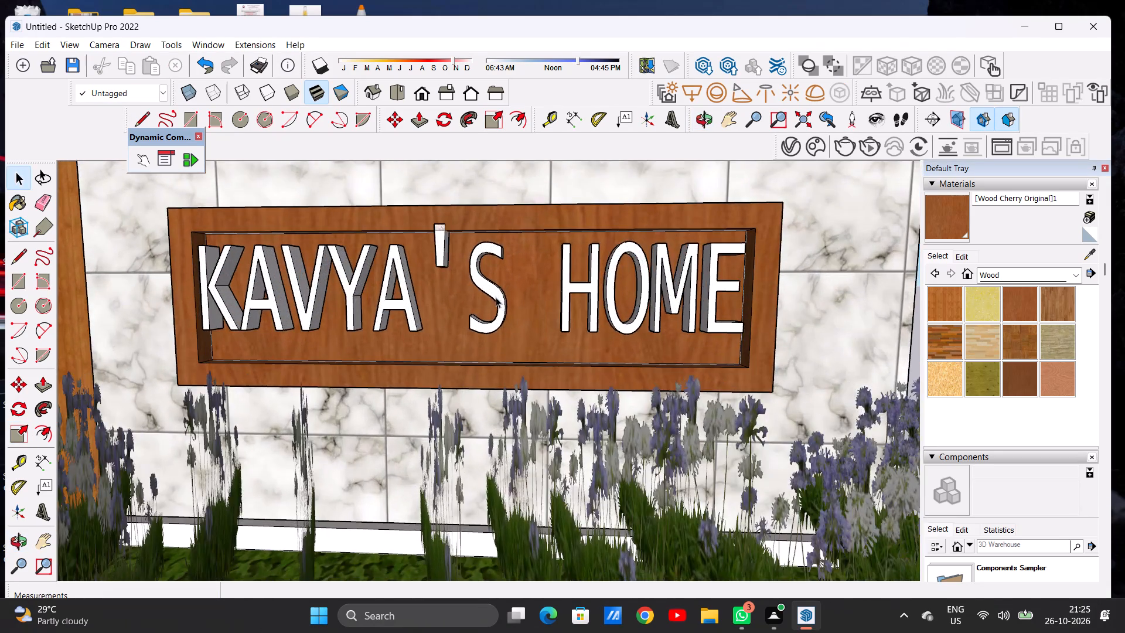
scroll(502, 325, "down", 6)
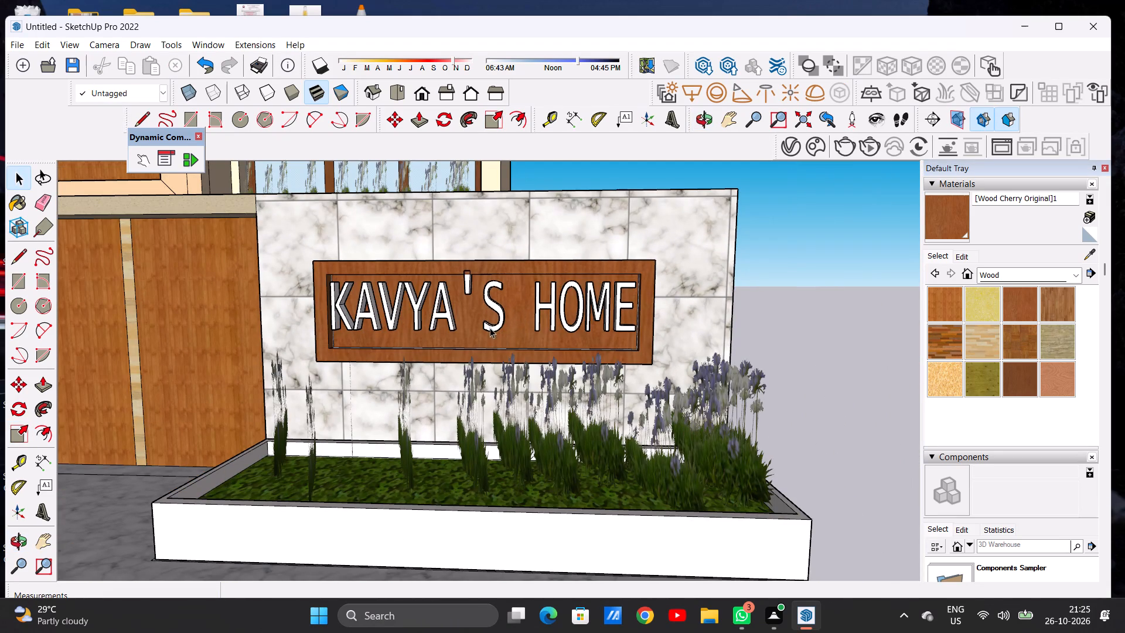
scroll(544, 311, "up", 4)
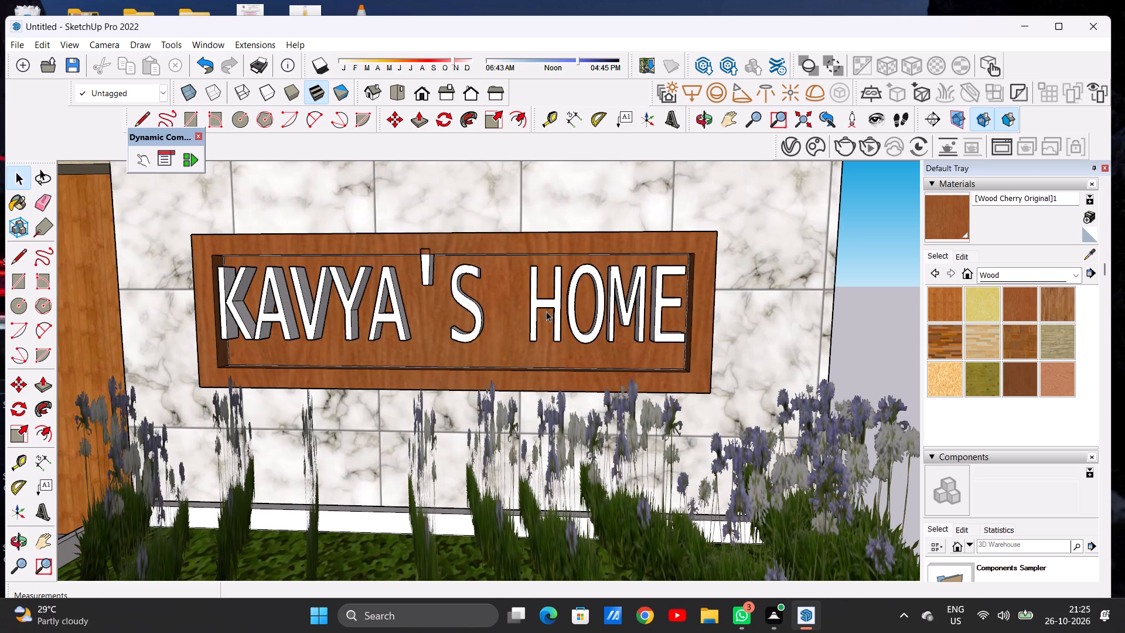
Scale the KAVYA'S HOME text from its upper edge along green and blue to 0.83, 1.41.
left_click(541, 302)
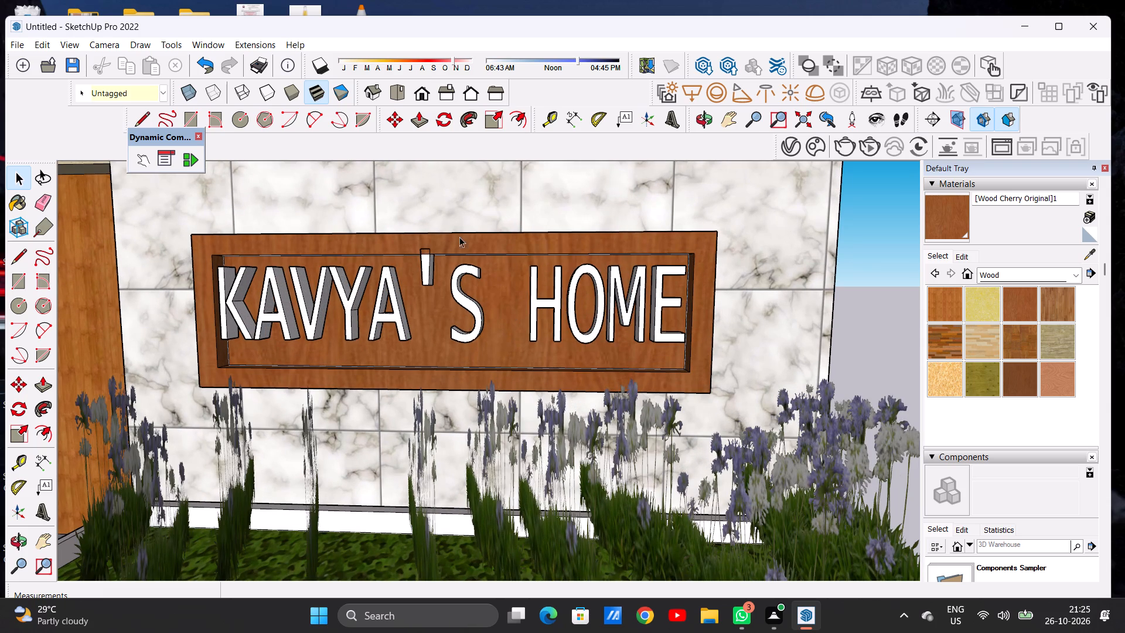
left_click(493, 121)
scroll(475, 183, "down", 3)
middle_click_drag(471, 232, 445, 319)
scroll(446, 249, "up", 5)
left_click(448, 250)
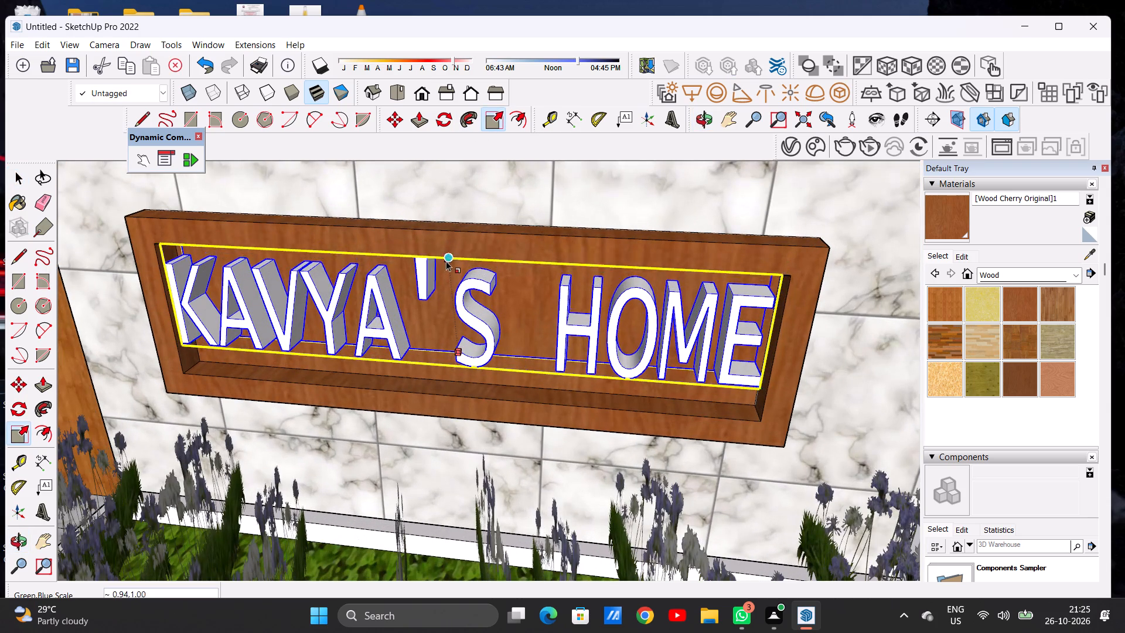
left_click(445, 277)
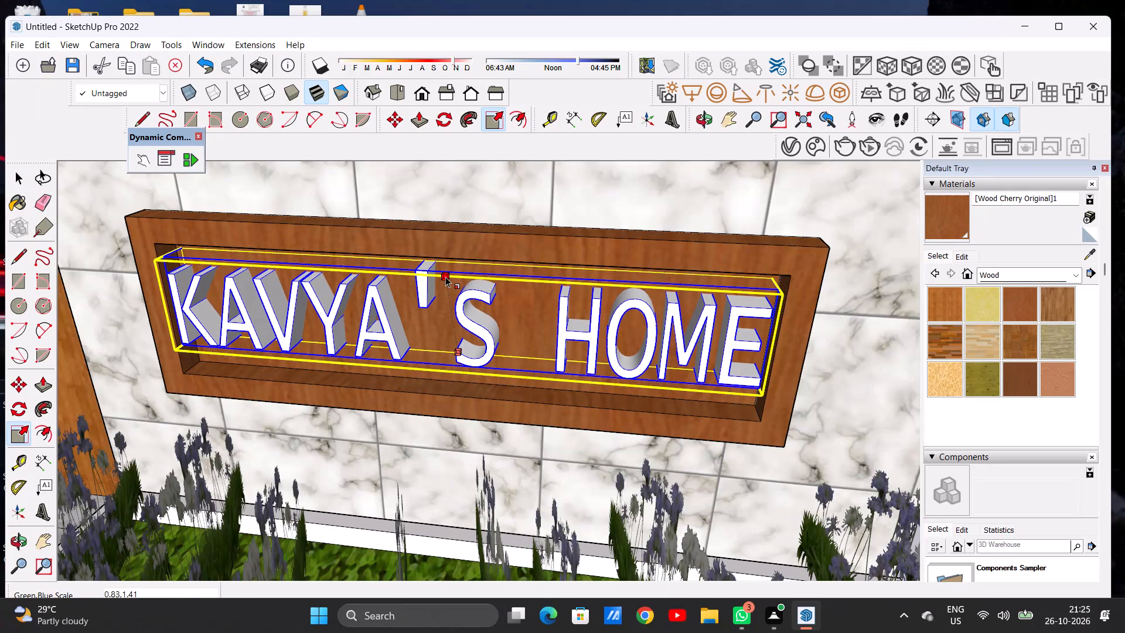
Deselect the KAVYA'S HOME text and examine the nameplate's fit in its wooden recess from the front and sides.
key("space")
scroll(440, 272, "down", 12)
middle_click_drag(445, 302, 486, 234)
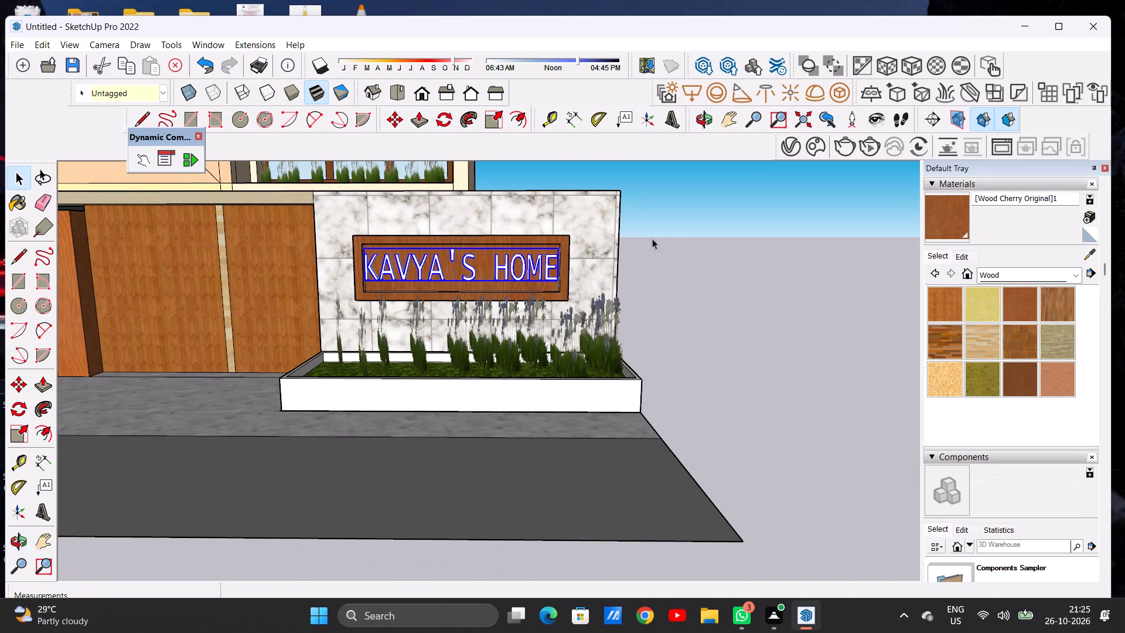
left_click(686, 239)
scroll(482, 253, "up", 6)
middle_click_drag(495, 271, 296, 277)
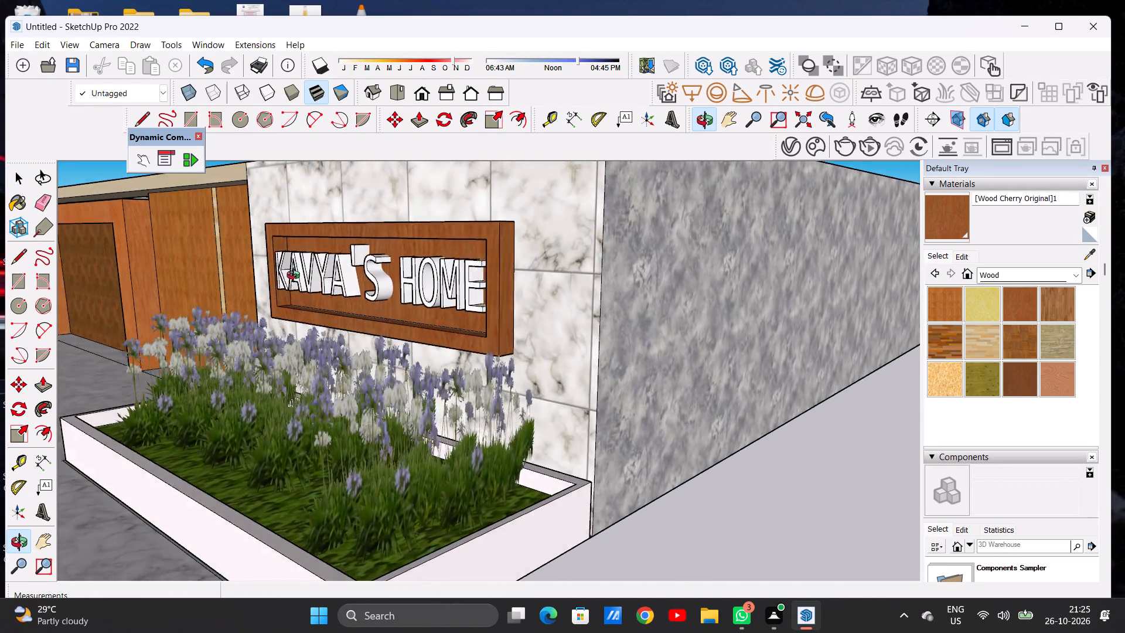
middle_click_drag(296, 277, 553, 370)
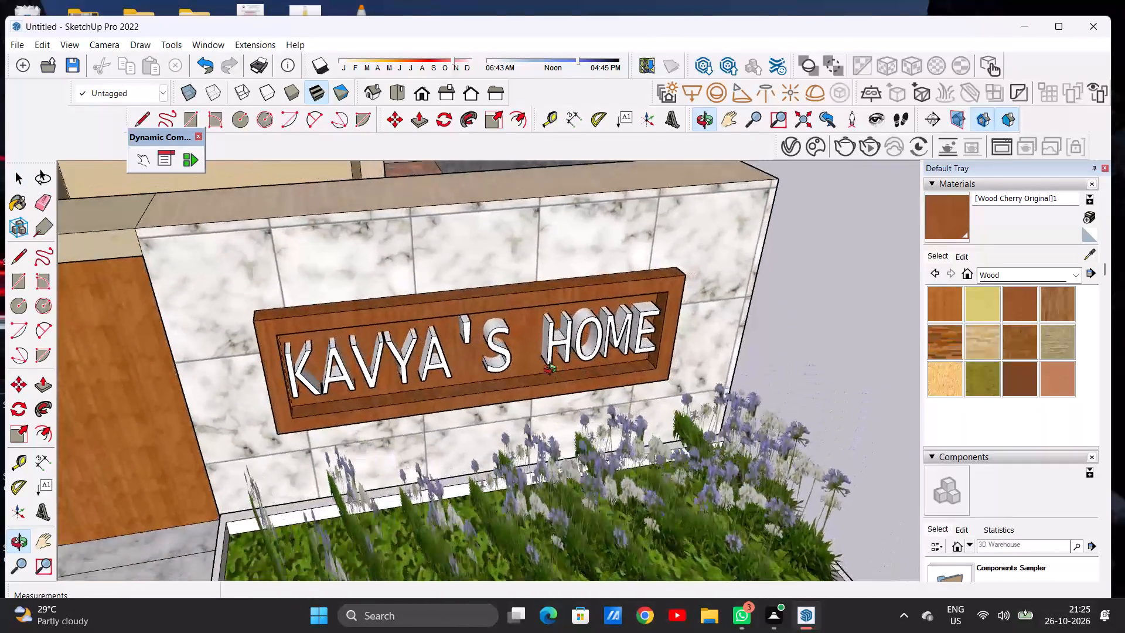
middle_click_drag(553, 370, 476, 350)
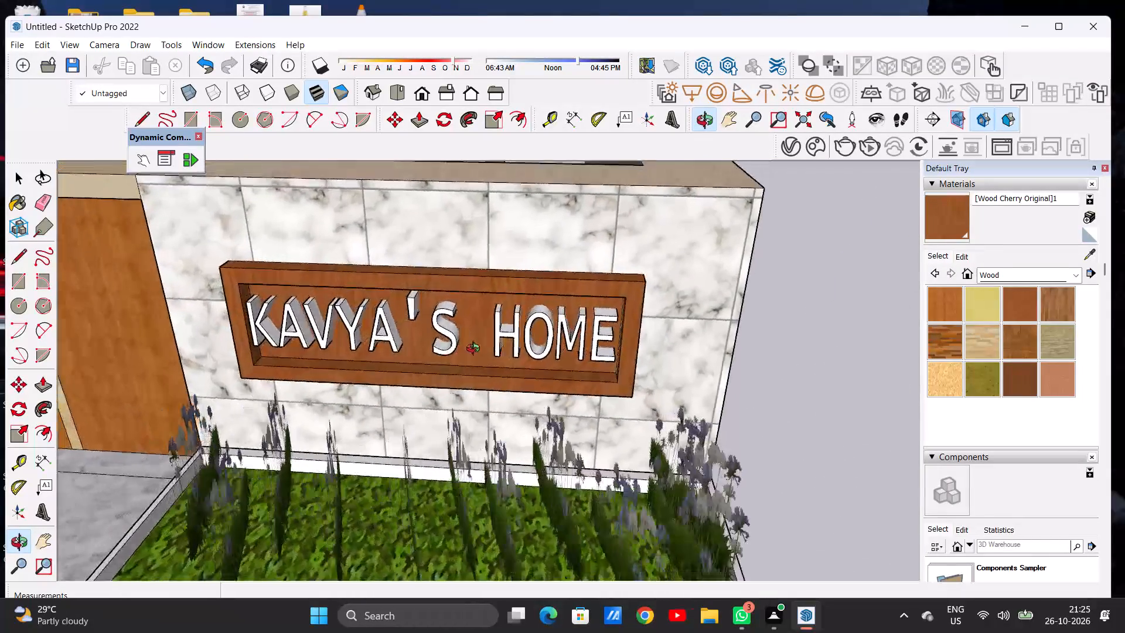
middle_click_drag(476, 350, 516, 317)
scroll(516, 317, "up", 1)
scroll(497, 326, "down", 17)
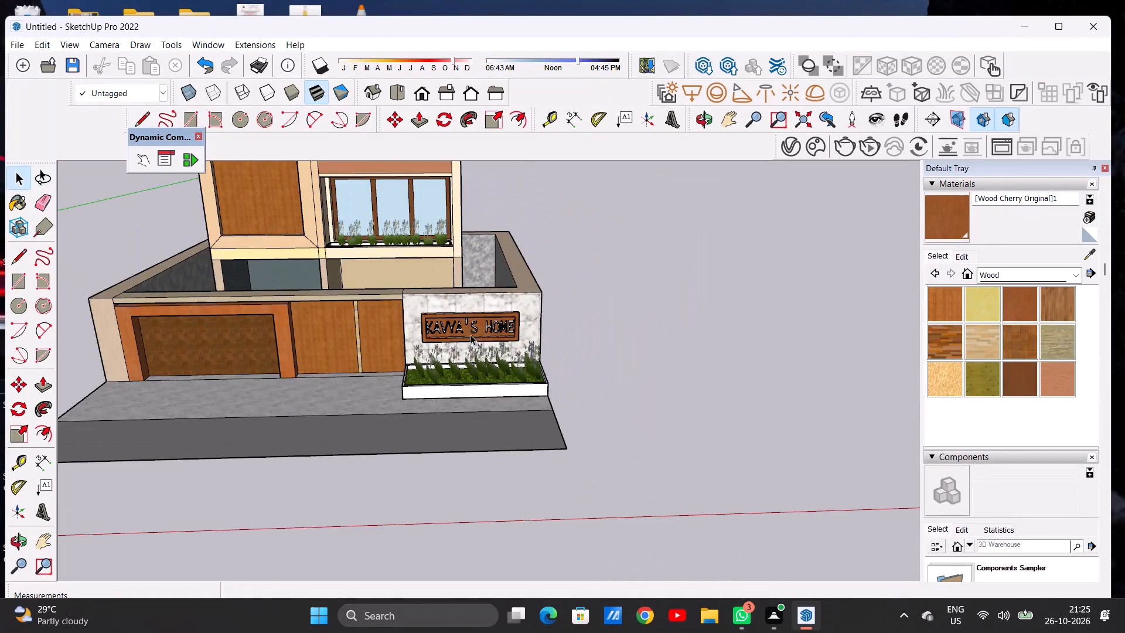
Examine the nameplate wall together with the planter, side boundary wall and gate from the front and side.
scroll(471, 335, "down", 3)
middle_click_drag(467, 329, 465, 304)
scroll(465, 315, "up", 14)
middle_click_drag(516, 312, 224, 299)
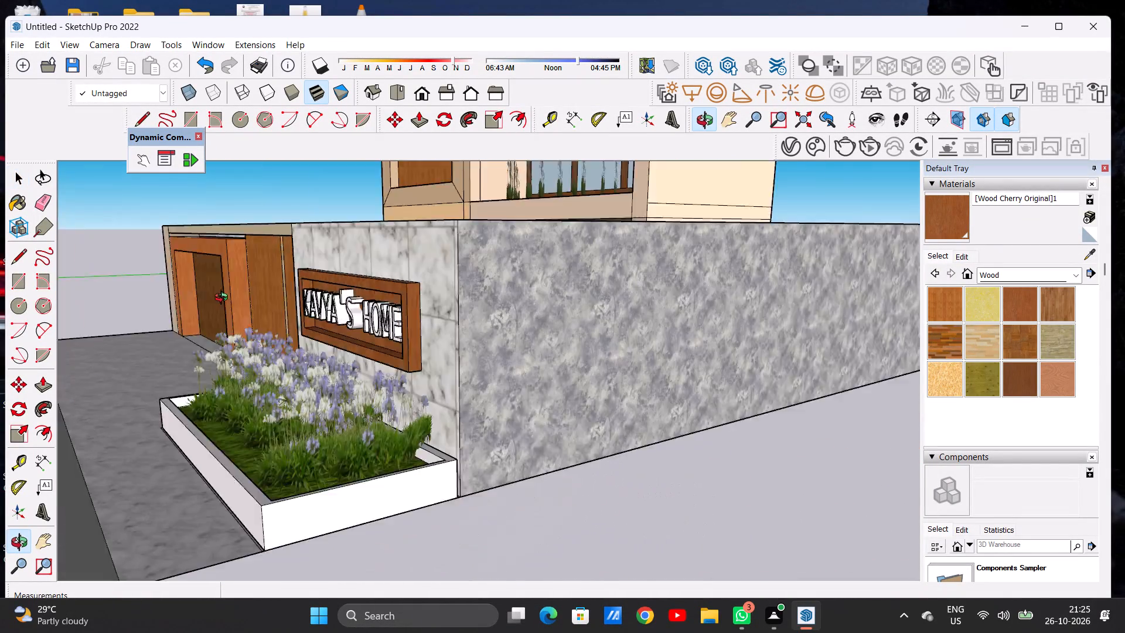
middle_click_drag(224, 299, 498, 284)
scroll(470, 328, "down", 2)
scroll(470, 328, "up", 1)
scroll(470, 328, "down", 7)
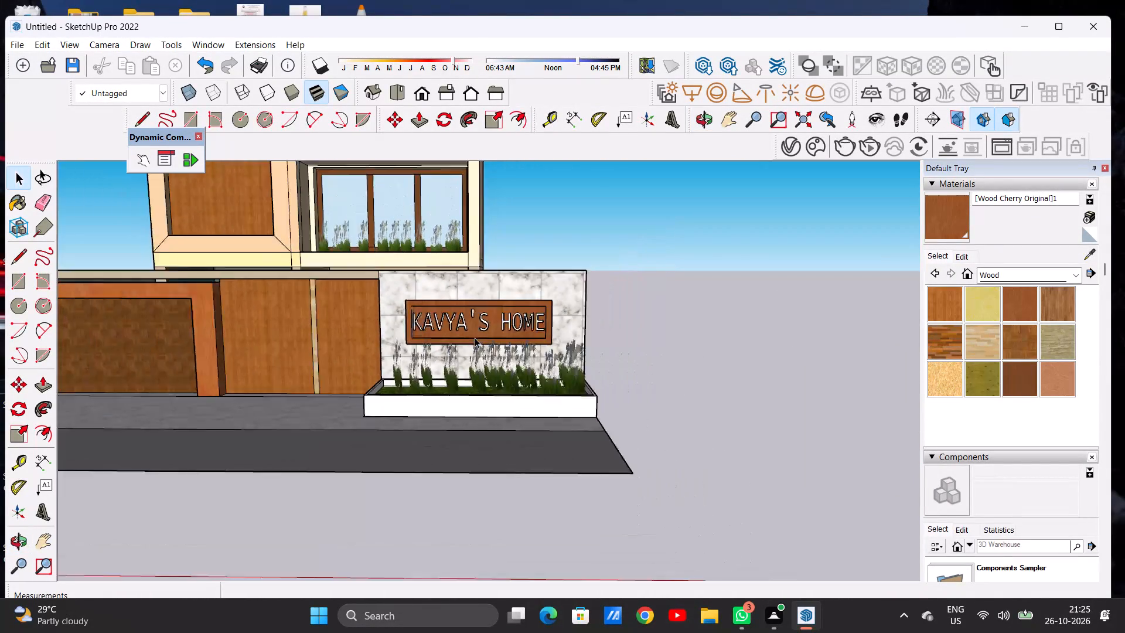
scroll(475, 338, "down", 17)
scroll(468, 267, "up", 8)
middle_click(496, 256)
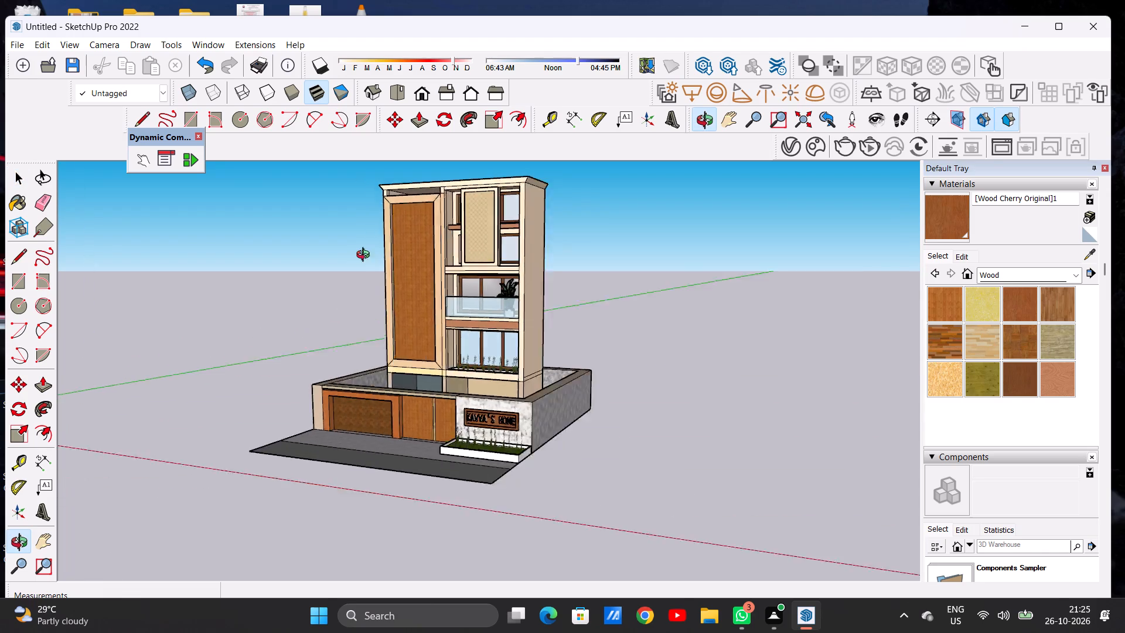
Examine the villa's front facade, including the balcony, windows and wood-clad panel, from an angle and straight on.
scroll(499, 260, "up", 8)
middle_click_drag(502, 326, 303, 294)
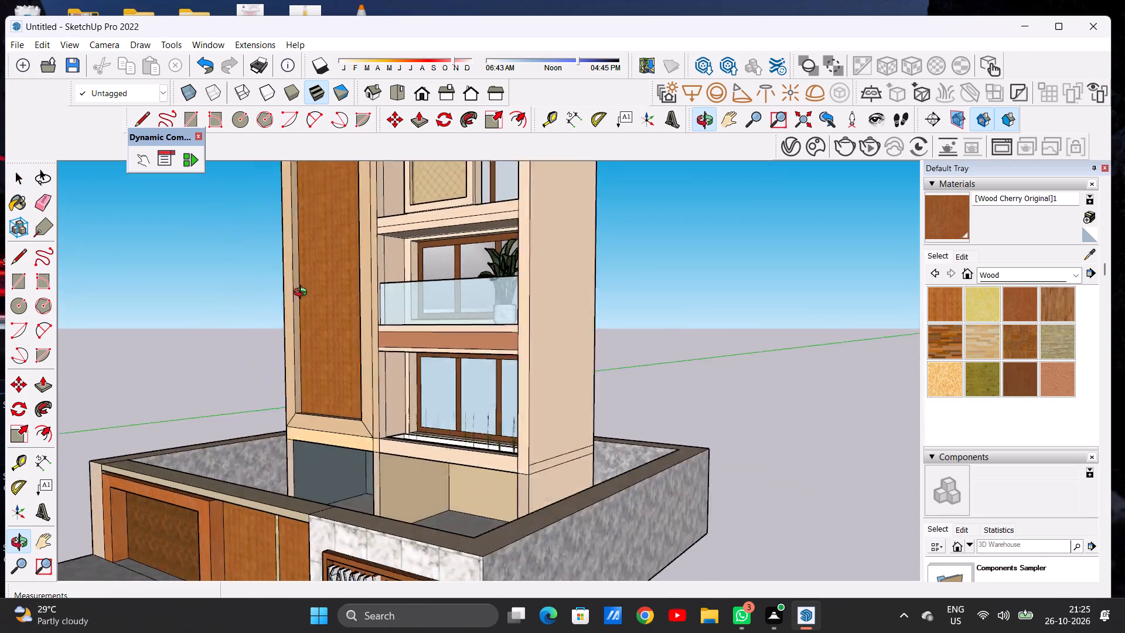
middle_click_drag(303, 294, 476, 309)
scroll(475, 365, "down", 5)
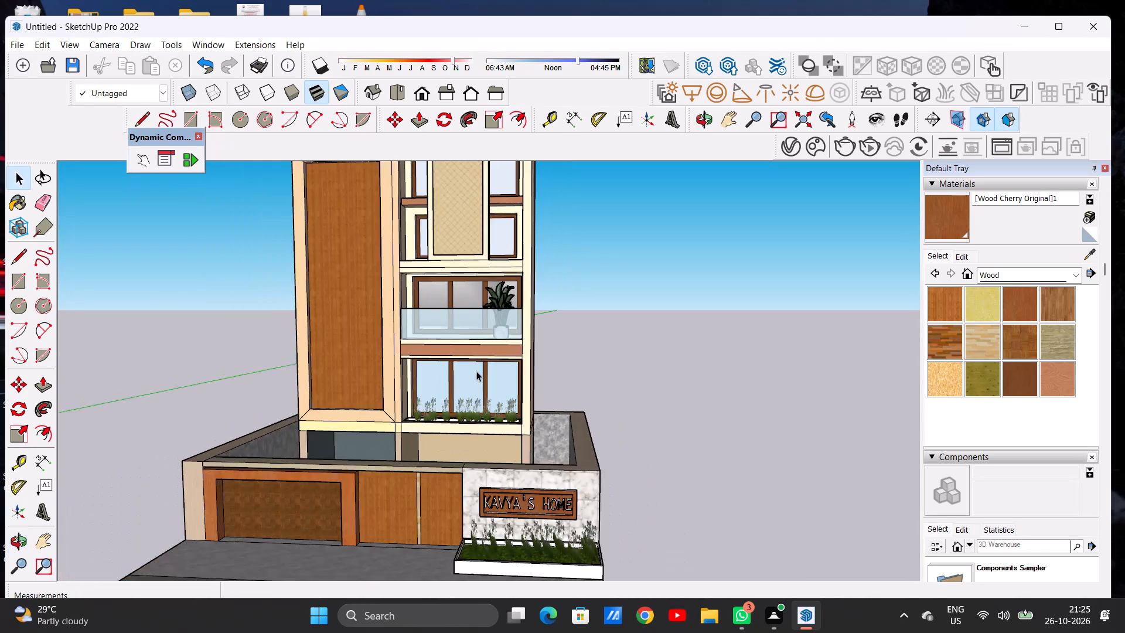
scroll(476, 371, "down", 9)
scroll(483, 426, "up", 7)
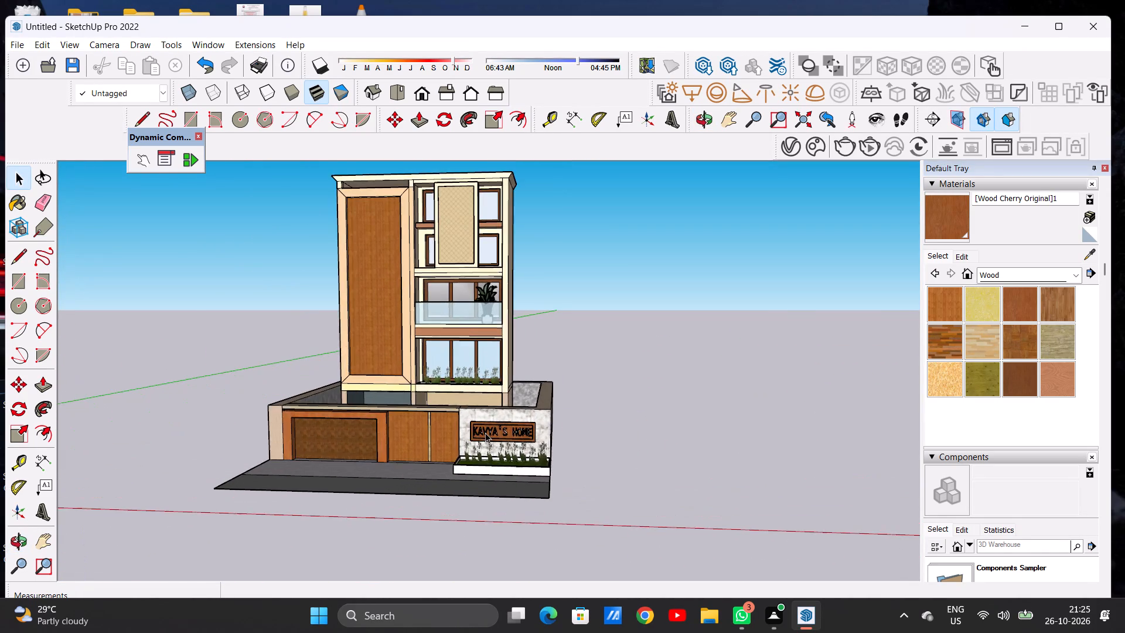
middle_click_drag(486, 431, 503, 402)
scroll(519, 432, "up", 11)
scroll(530, 420, "down", 8)
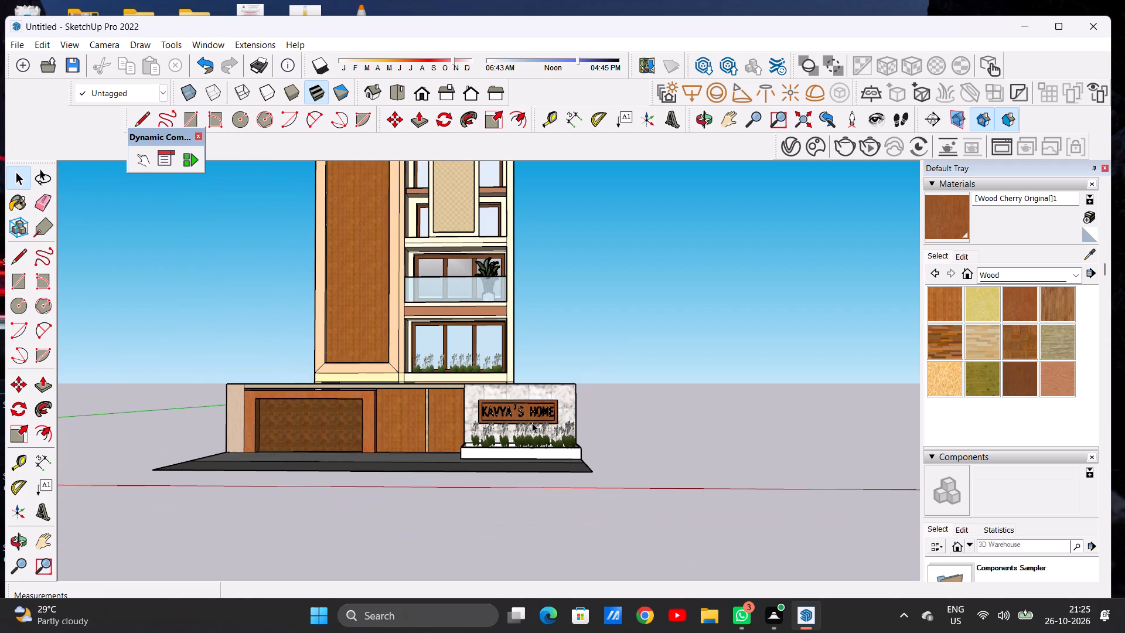
Examine the KAVYA'S HOME nameplate close up and in proportion to the whole front elevation.
middle_click_drag(532, 423, 509, 485)
scroll(509, 485, "up", 1)
scroll(514, 461, "down", 4)
scroll(508, 451, "up", 18)
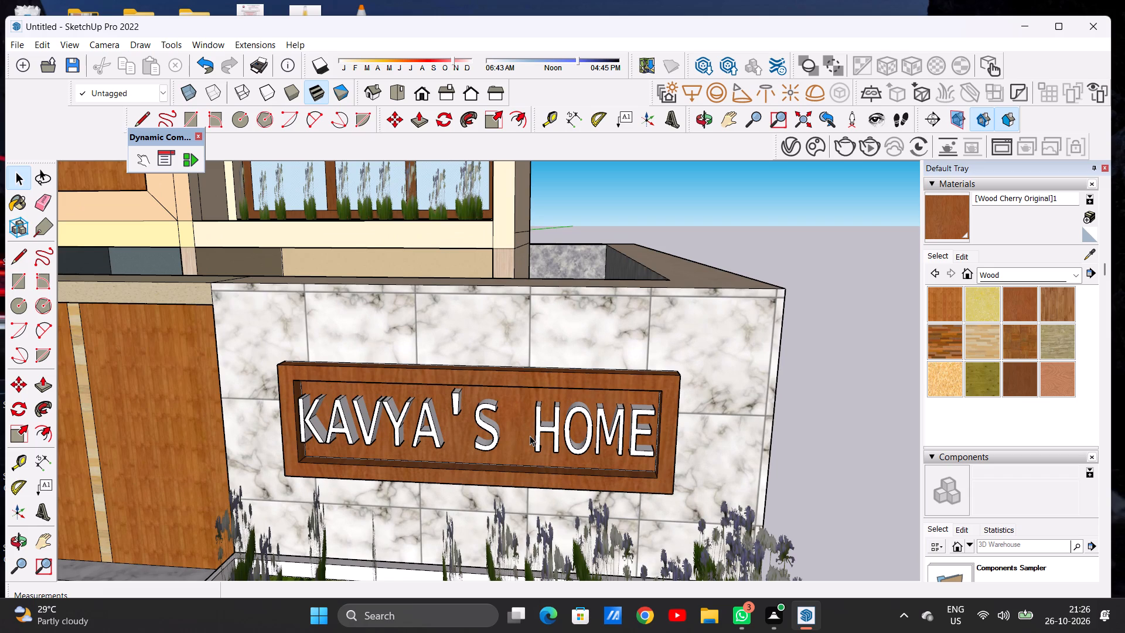
scroll(469, 401, "down", 20)
scroll(469, 401, "down", 1)
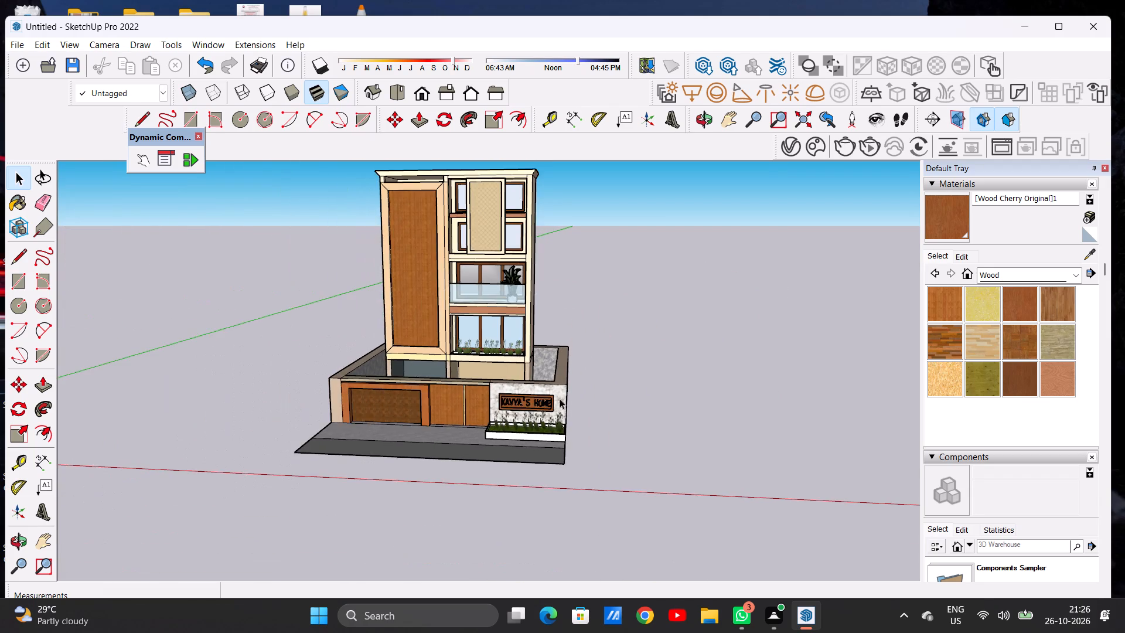
scroll(554, 393, "down", 5)
scroll(496, 322, "up", 9)
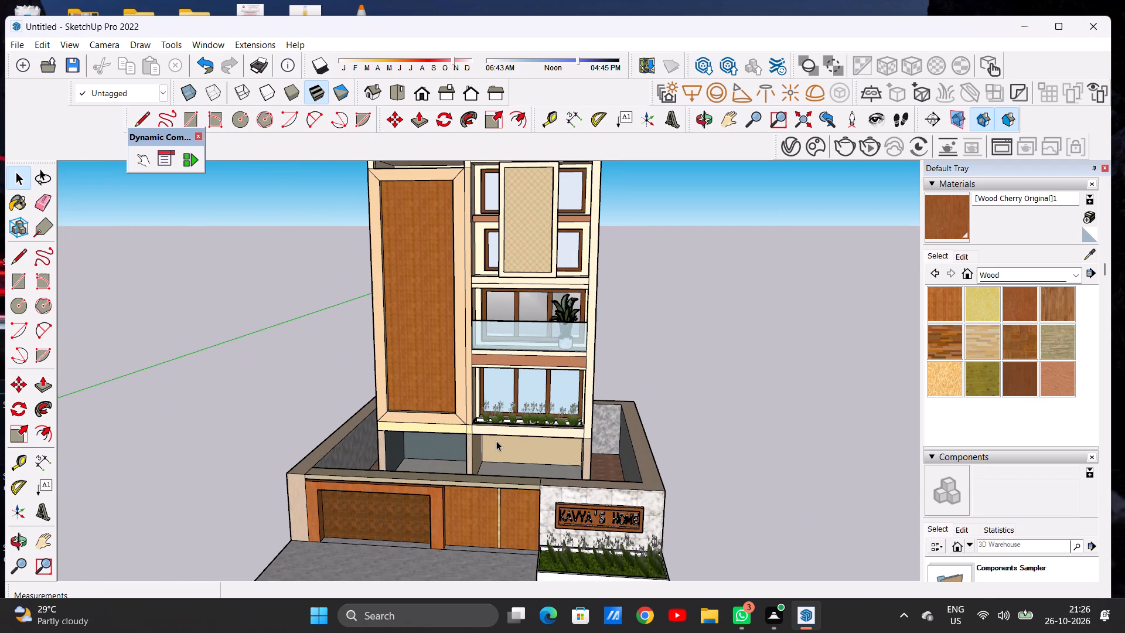
Review the whole villa exterior with its boundary wall, gate and road strip from the front and side.
middle_click_drag(497, 431, 499, 384)
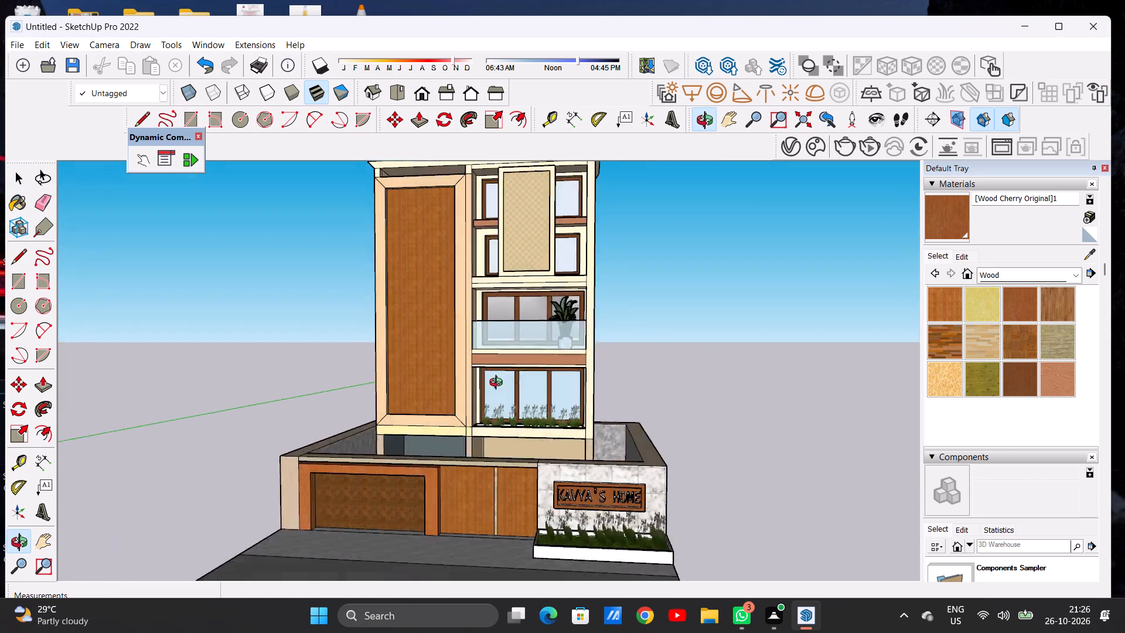
middle_click_drag(499, 384, 513, 401)
scroll(512, 414, "down", 3)
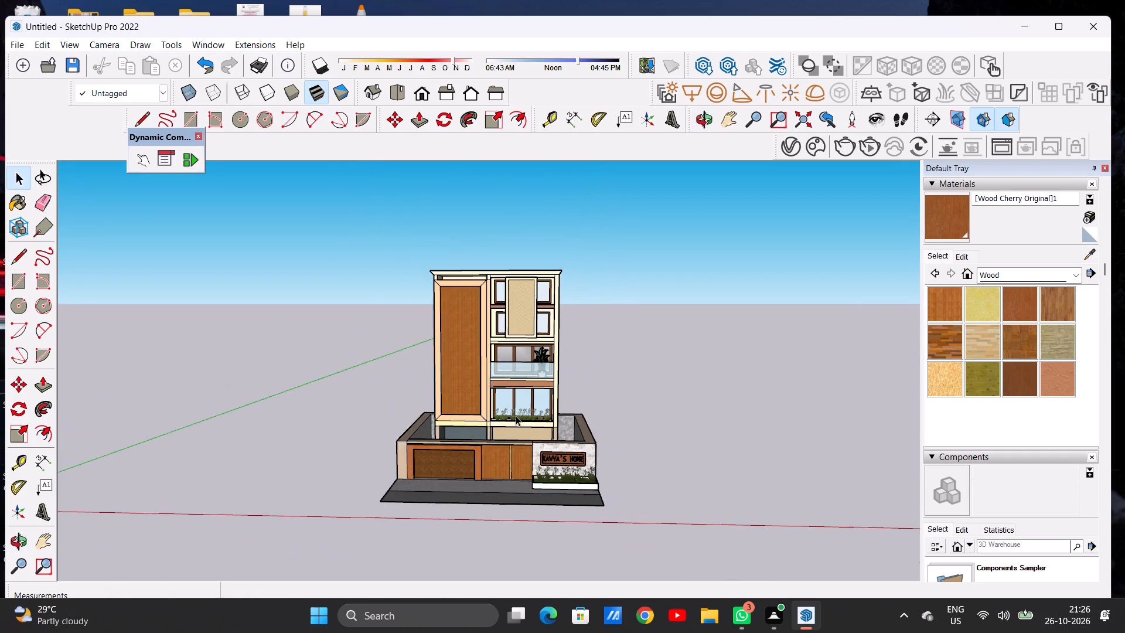
scroll(516, 416, "down", 6)
scroll(553, 455, "up", 15)
middle_click_drag(537, 421, 497, 403)
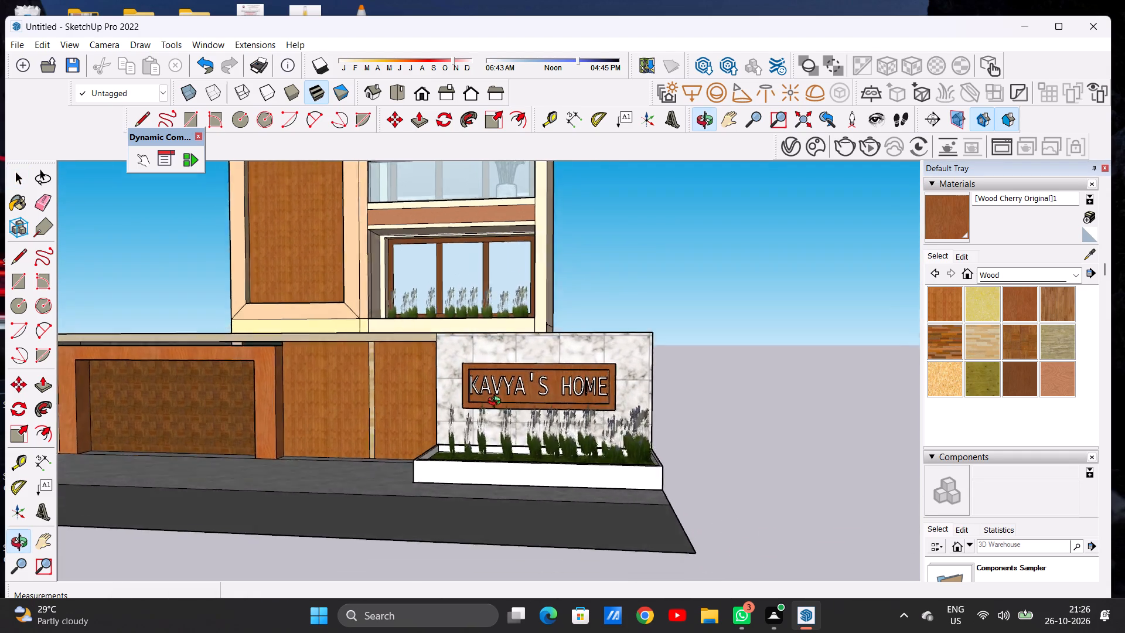
middle_click_drag(497, 403, 571, 406)
scroll(574, 416, "down", 13)
scroll(577, 426, "up", 1)
scroll(577, 426, "down", 4)
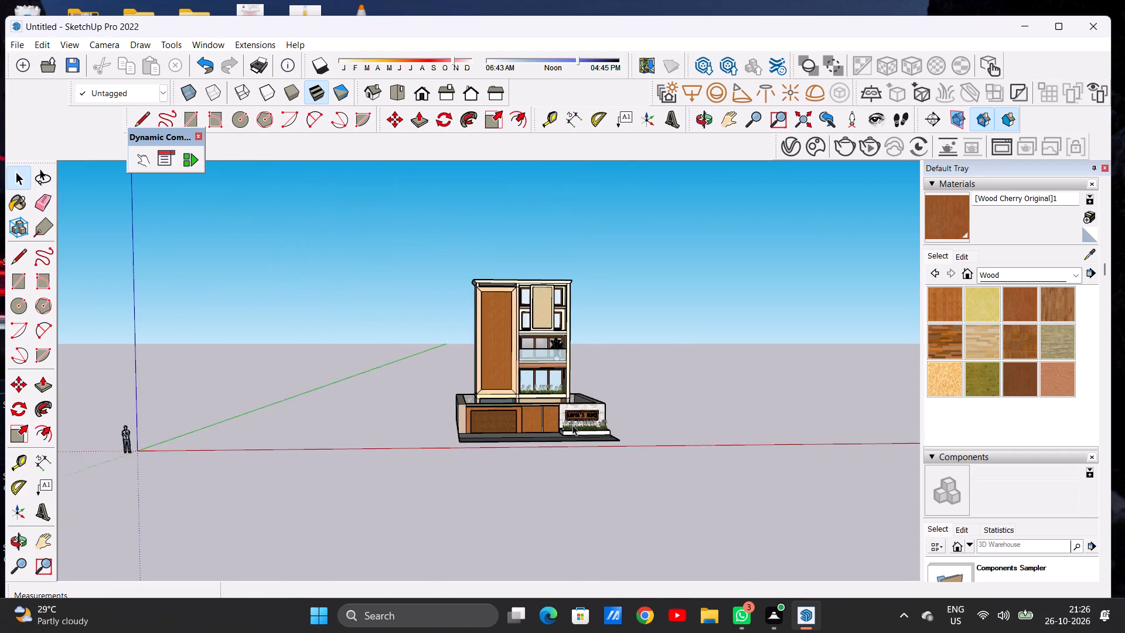
scroll(572, 425, "down", 4)
scroll(584, 380, "up", 8)
middle_click_drag(591, 405, 332, 451)
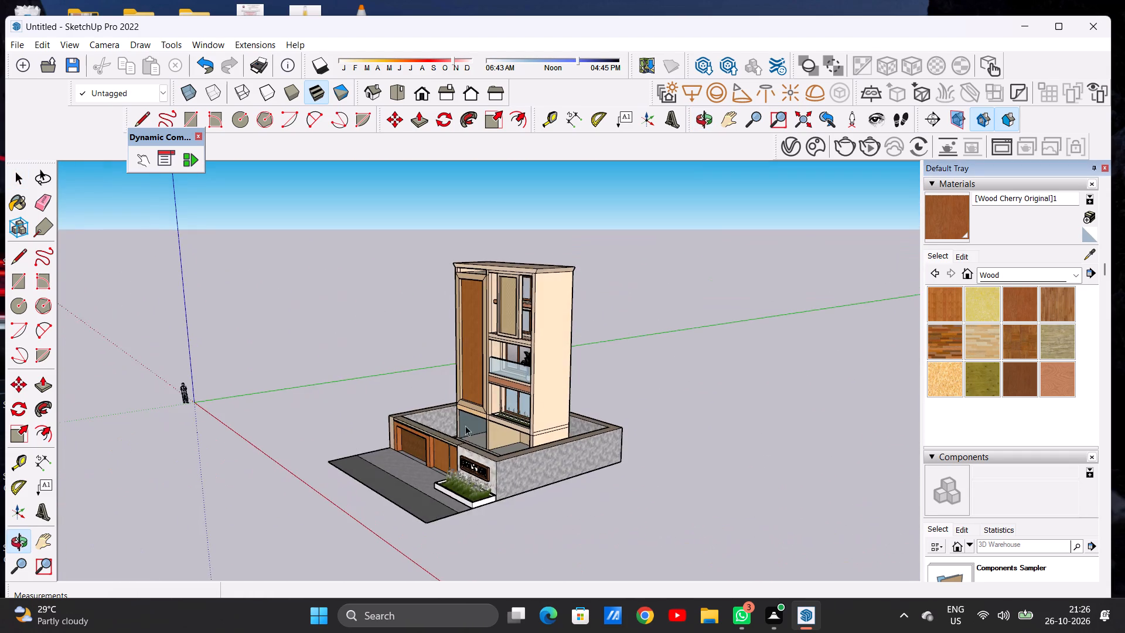
middle_click_drag(554, 406, 439, 415)
middle_click_drag(476, 401, 616, 401)
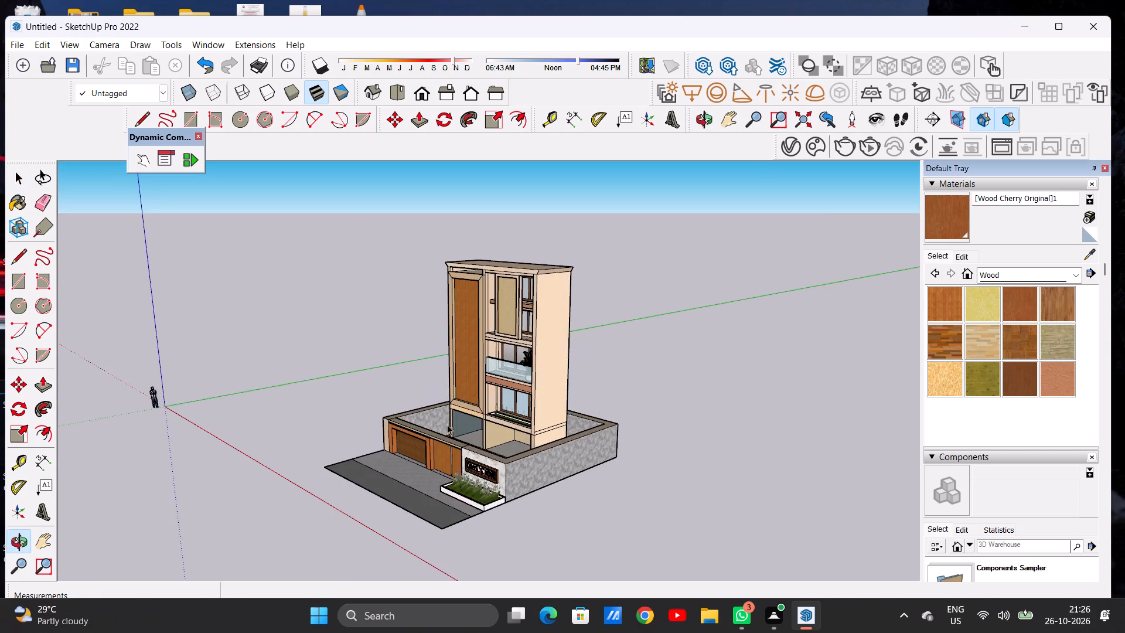
middle_click_drag(460, 426, 653, 417)
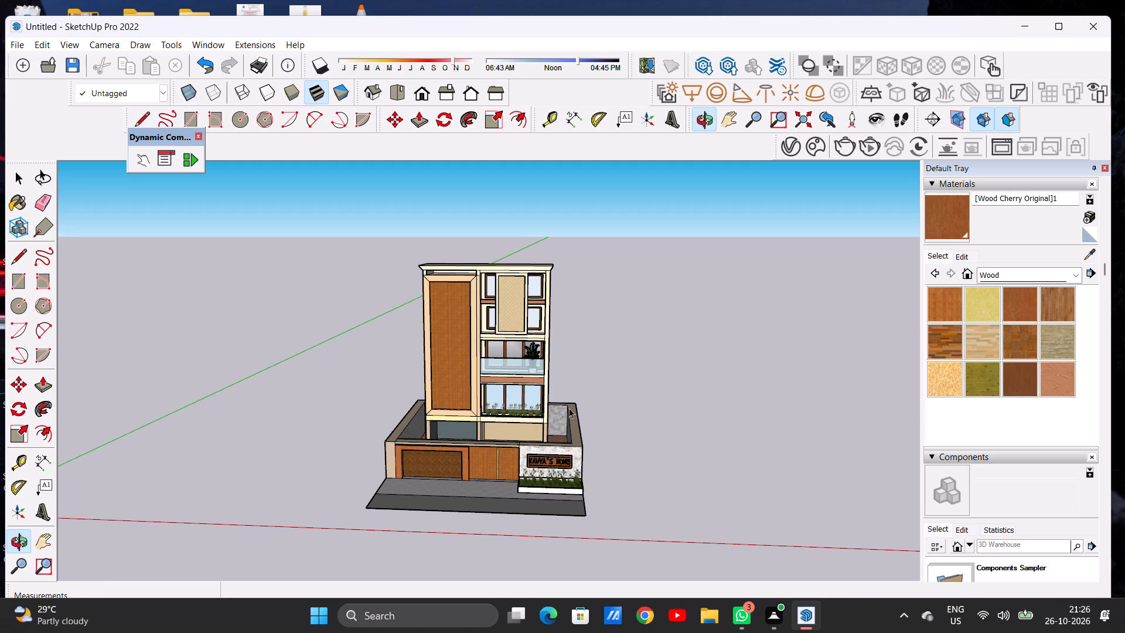
Examine the planter box below the window above the open ground floor, close up and from above.
scroll(473, 407, "down", 10)
scroll(478, 404, "up", 18)
middle_click_drag(538, 406, 509, 404)
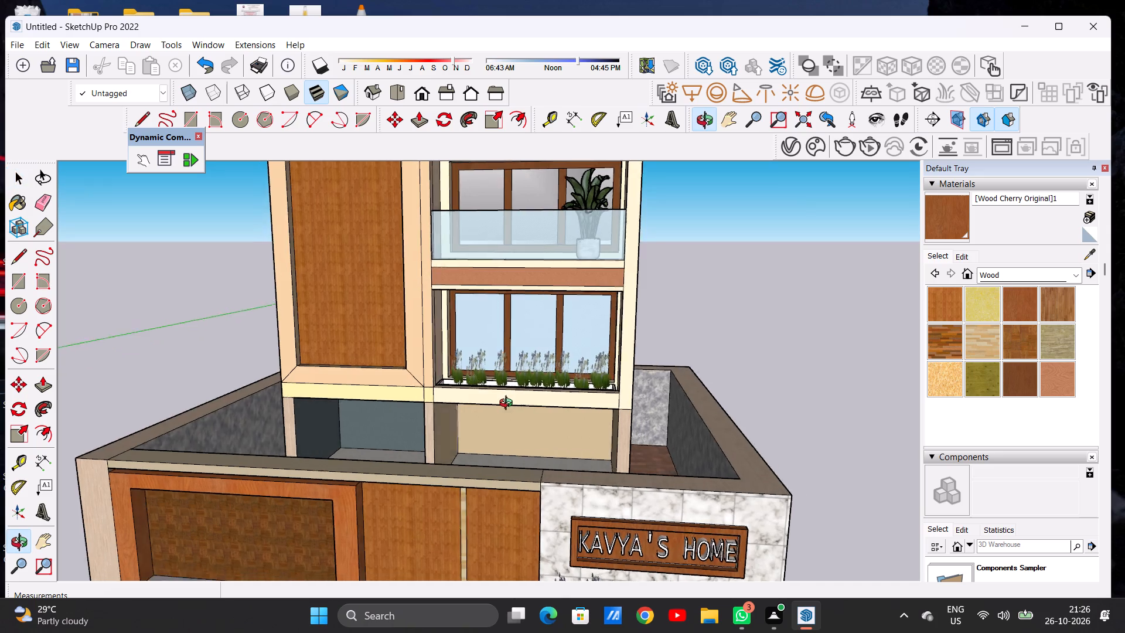
middle_click_drag(509, 404, 497, 493)
scroll(492, 376, "up", 7)
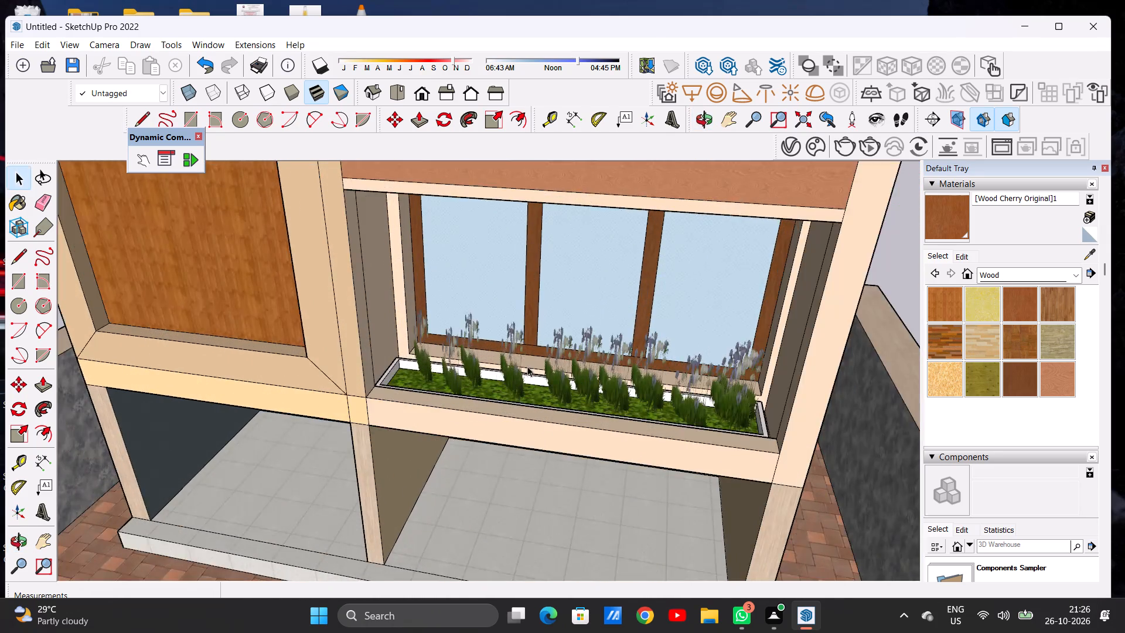
scroll(527, 366, "up", 1)
middle_click_drag(524, 366, 564, 377)
scroll(563, 393, "down", 2)
scroll(563, 394, "up", 1)
scroll(563, 394, "down", 6)
scroll(548, 390, "up", 1)
scroll(548, 390, "down", 11)
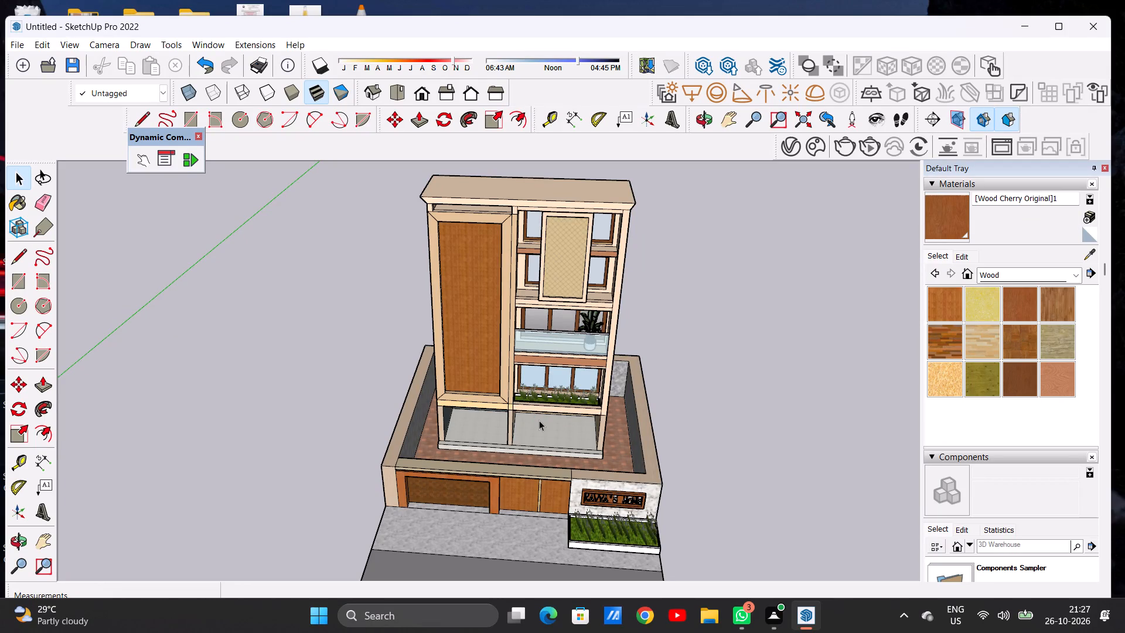
Review the finished front elevation and boundary wall from above, at eye level and from further away.
scroll(504, 399, "down", 6)
scroll(538, 422, "up", 5)
middle_click_drag(537, 452, 537, 418)
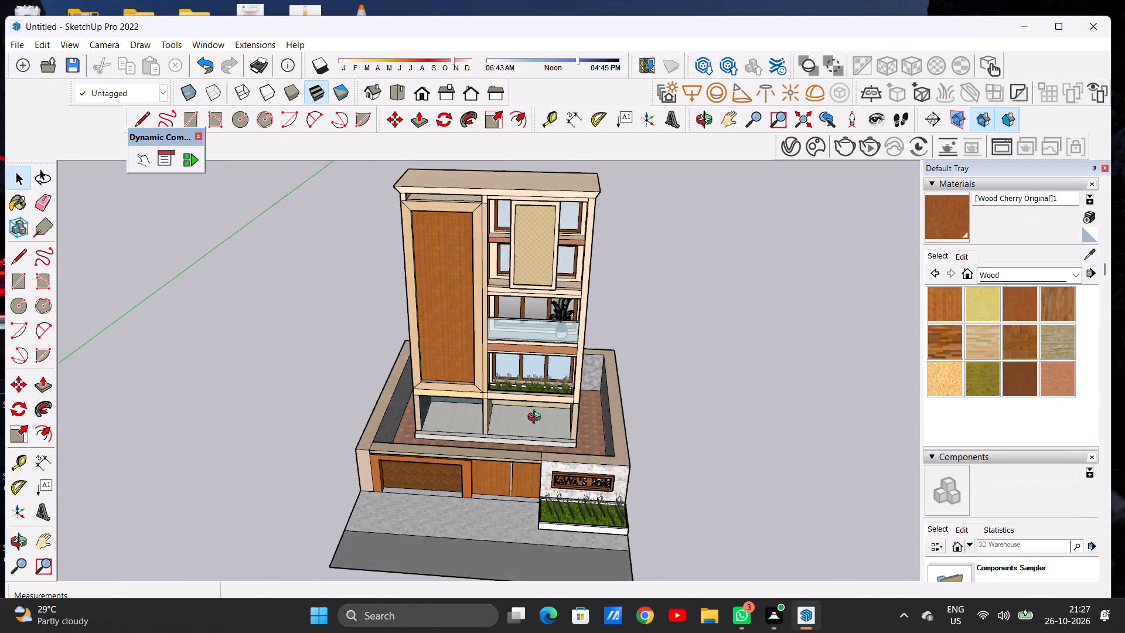
middle_click_drag(537, 418, 538, 371)
scroll(529, 404, "down", 3)
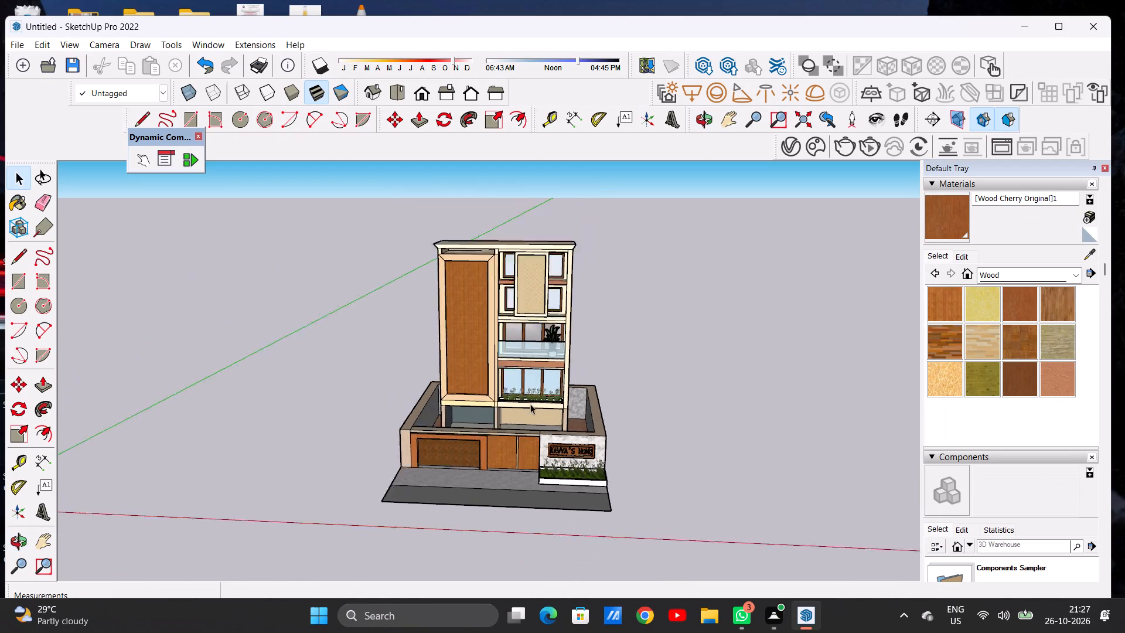
scroll(530, 404, "down", 3)
scroll(553, 442, "up", 5)
scroll(568, 457, "down", 1)
scroll(568, 457, "up", 6)
middle_click_drag(555, 426, 496, 376)
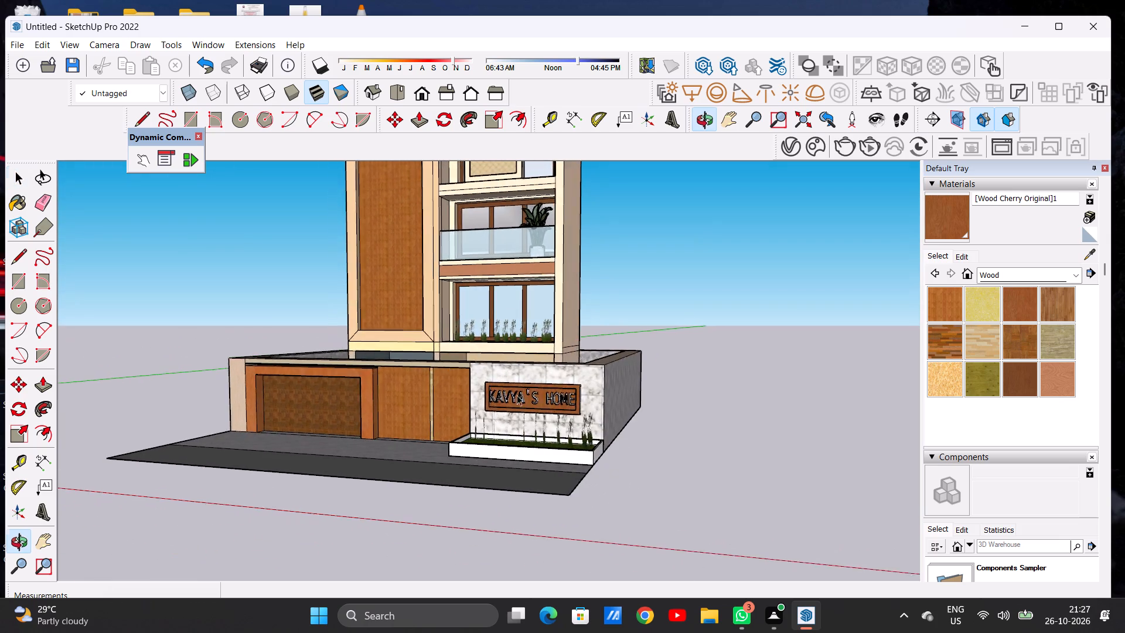
scroll(520, 396, "up", 12)
scroll(557, 421, "down", 8)
scroll(610, 433, "up", 1)
scroll(613, 433, "down", 11)
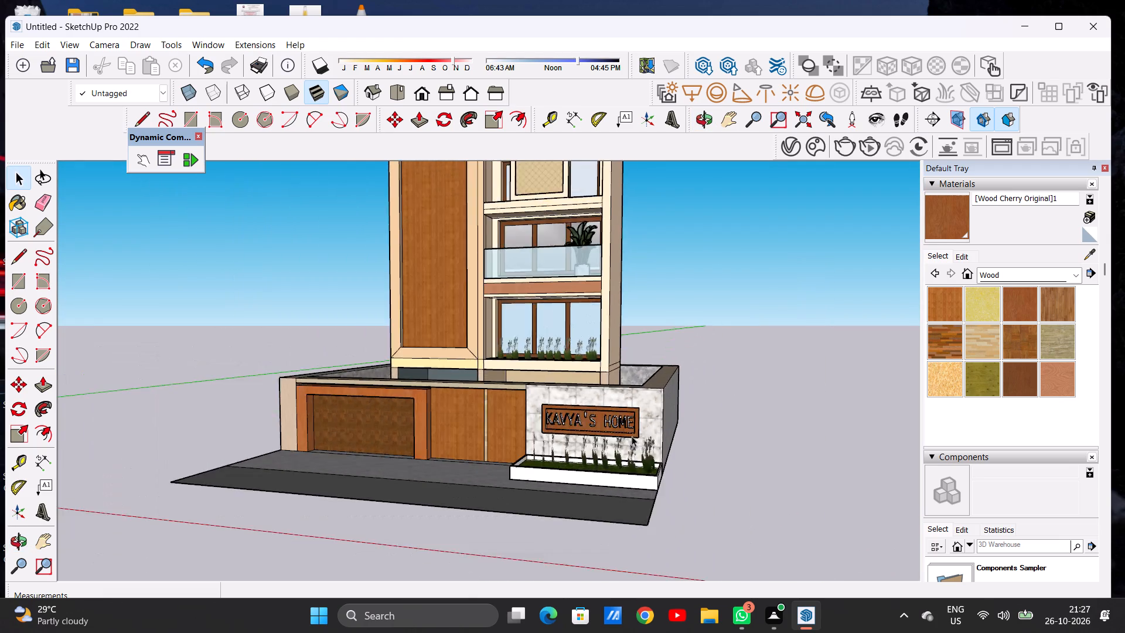
scroll(632, 436, "down", 7)
middle_click_drag(562, 414, 602, 418)
scroll(570, 308, "up", 2)
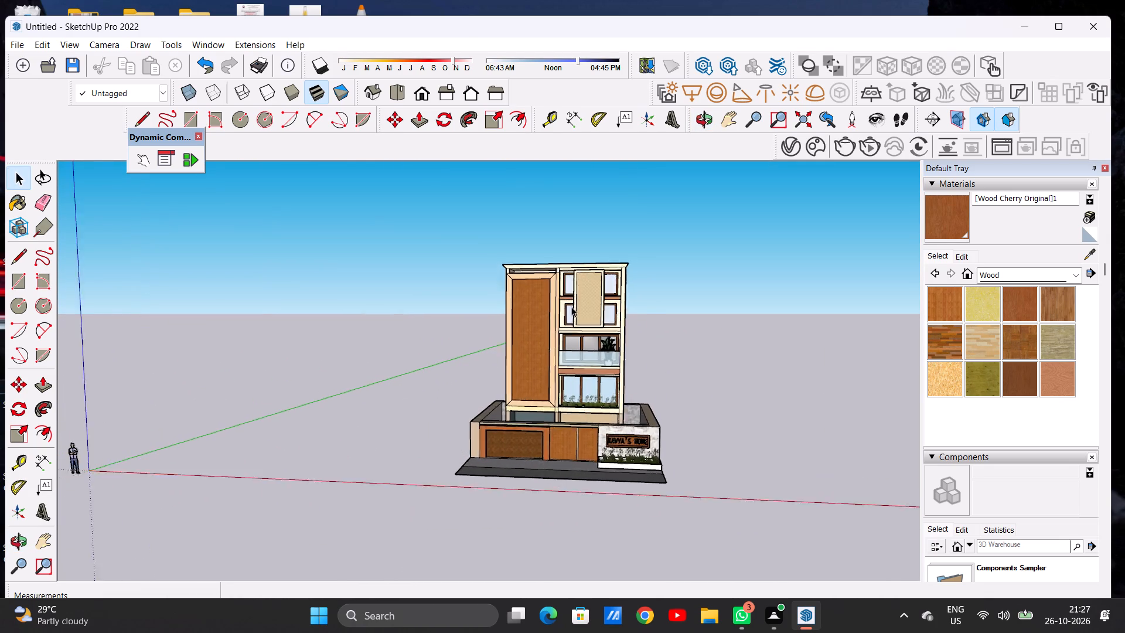
scroll(571, 307, "up", 2)
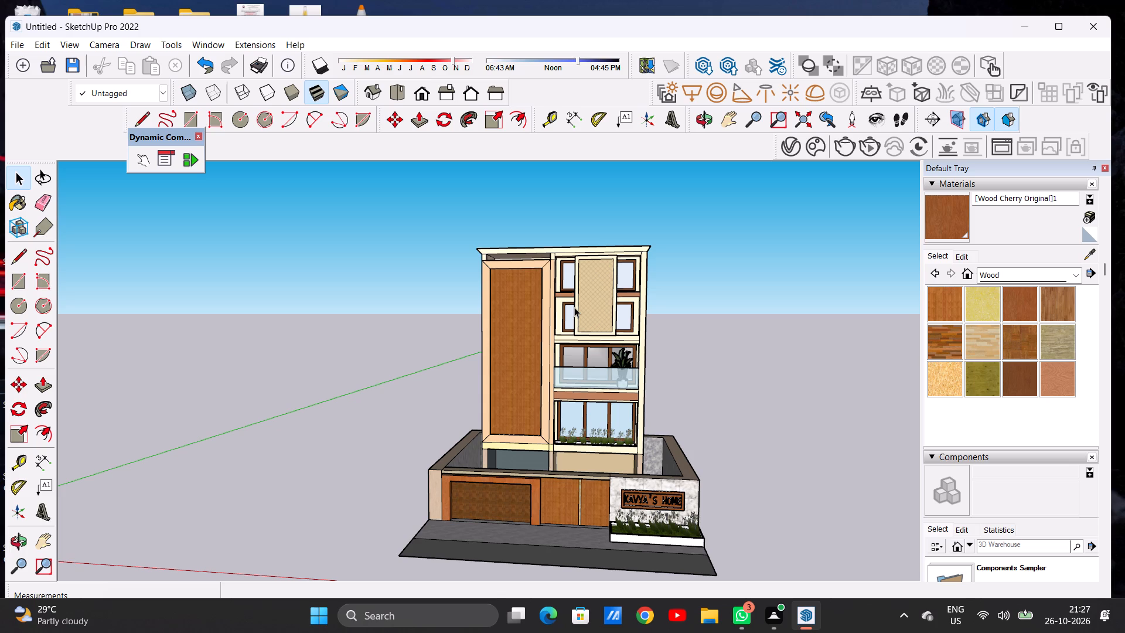
Examine the open ground floor, glass balcony and window planter, followed by the nameplate wall and its planting.
scroll(509, 377, "down", 3)
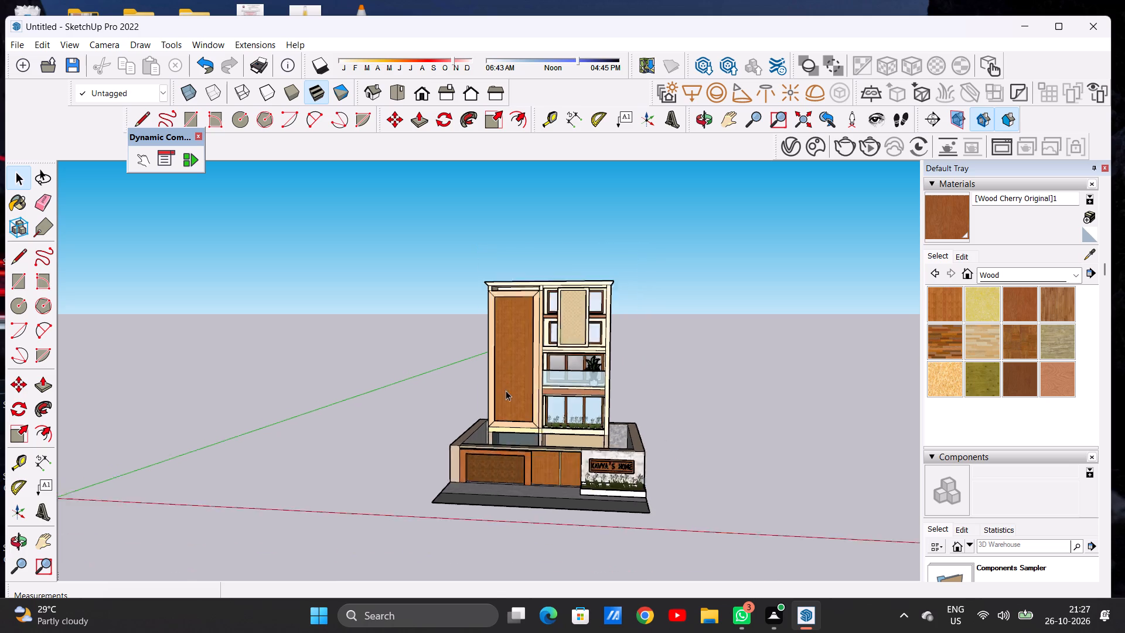
scroll(506, 390, "down", 3)
scroll(552, 415, "up", 14)
middle_click_drag(556, 401, 420, 479)
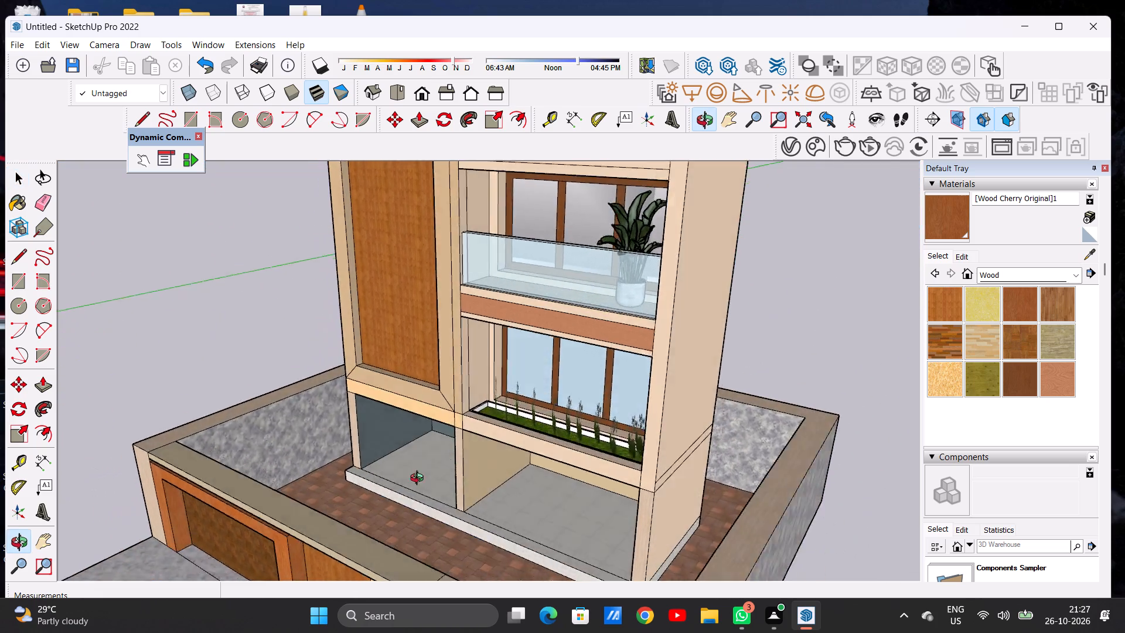
middle_click_drag(420, 479, 595, 491)
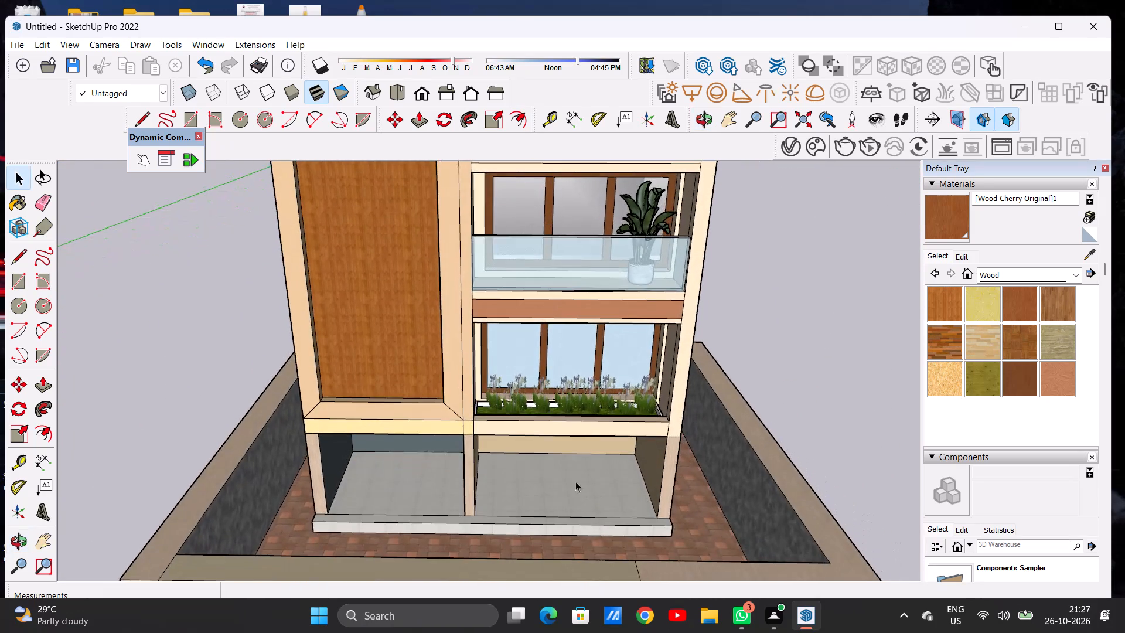
scroll(571, 470, "down", 11)
scroll(591, 523, "up", 14)
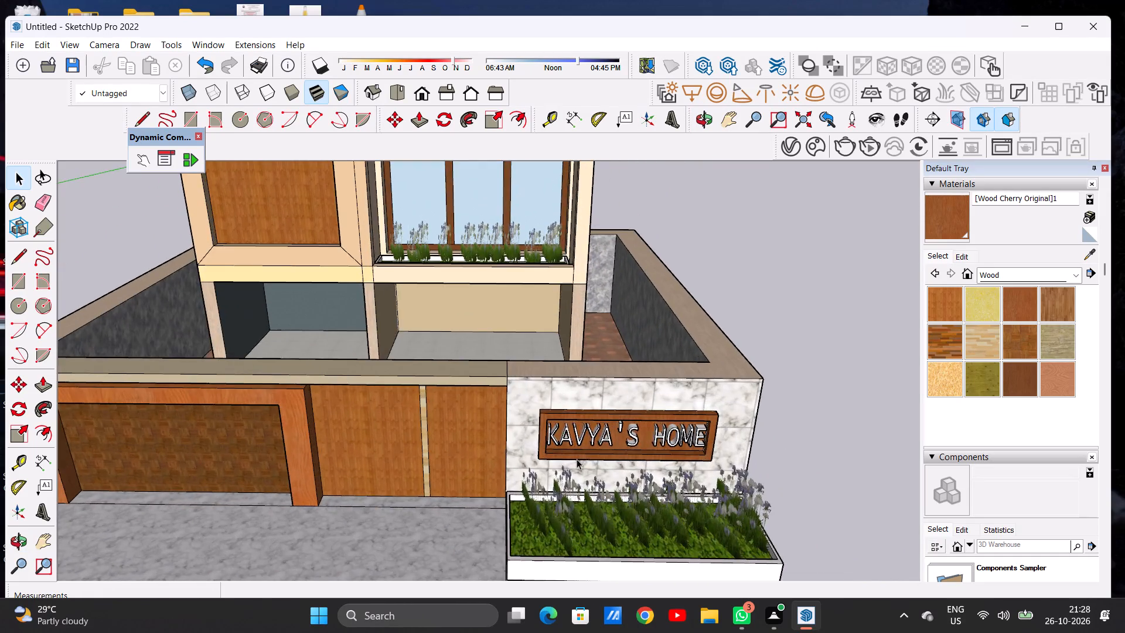
Examine the KAVYA'S HOME nameplate and its raised letters close up from an angle and from the front.
scroll(562, 435, "down", 7)
scroll(595, 458, "up", 16)
middle_click_drag(617, 397, 346, 358)
scroll(617, 397, "up", 1)
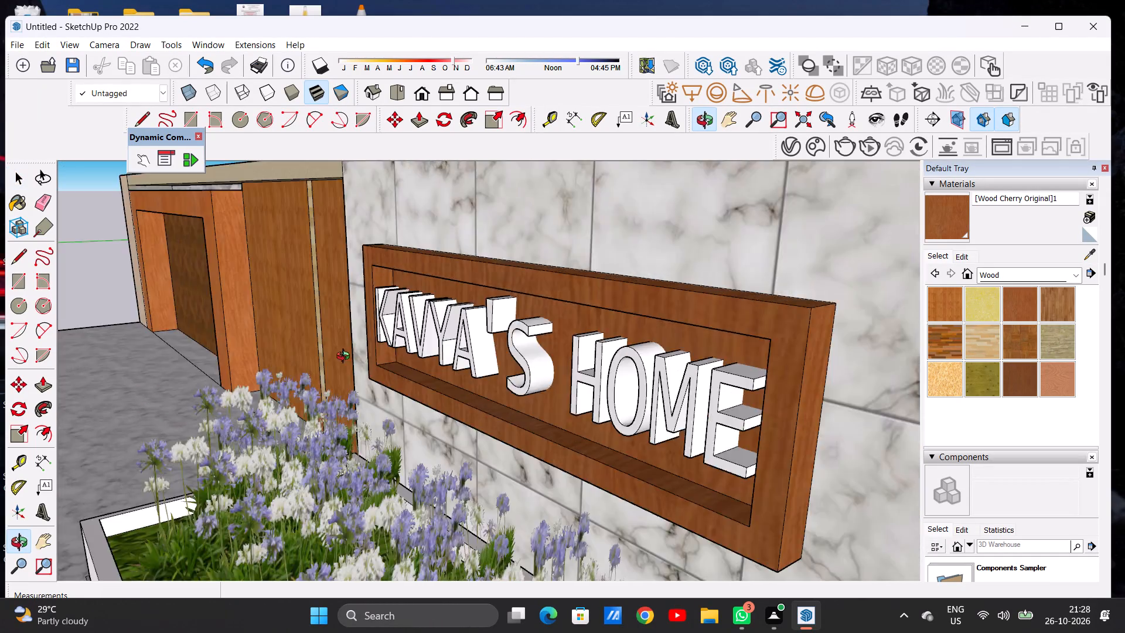
middle_click_drag(346, 358, 623, 355)
scroll(604, 376, "down", 10)
scroll(593, 382, "up", 1)
scroll(594, 382, "down", 4)
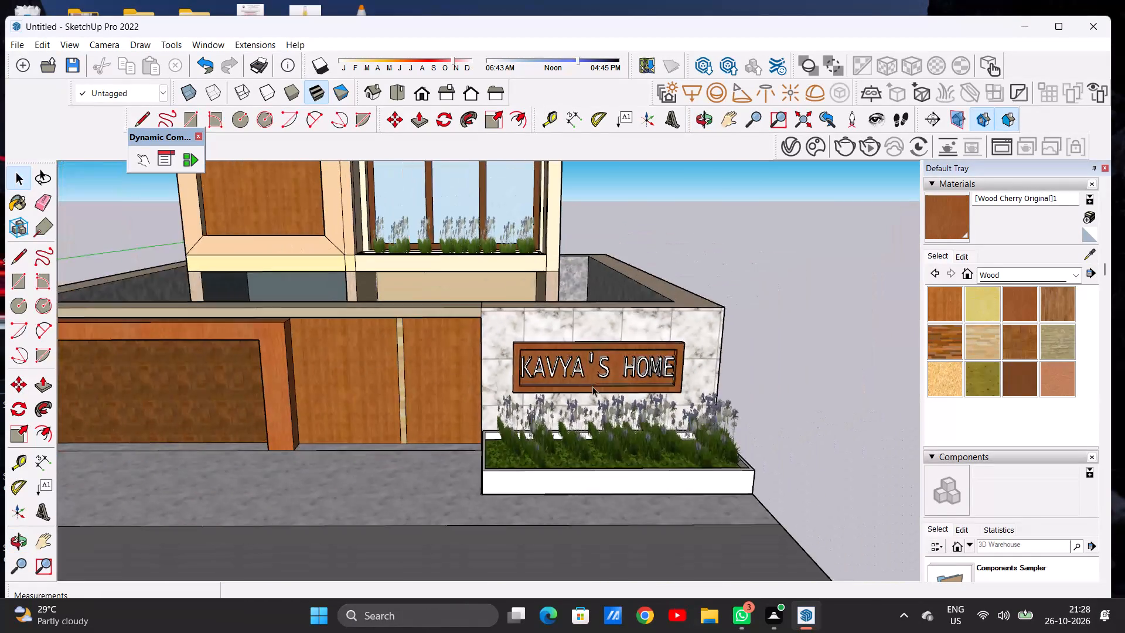
Review the whole villa from further away, viewing the full front elevation and boundary wall near eye level.
scroll(592, 386, "down", 17)
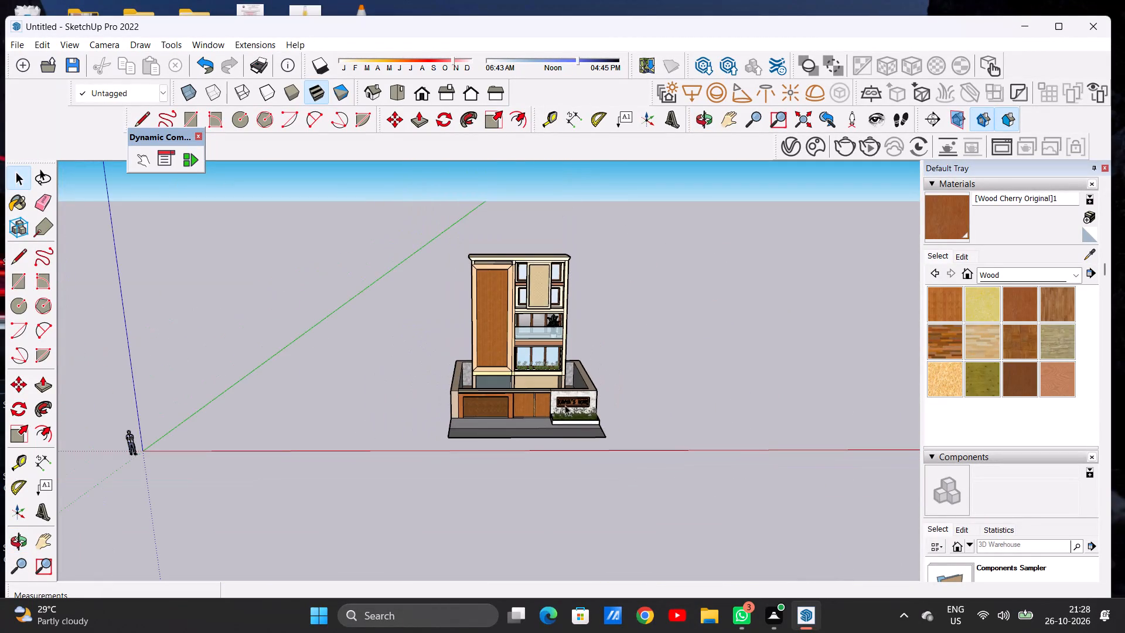
scroll(574, 341, "up", 6)
middle_click_drag(583, 379, 562, 328)
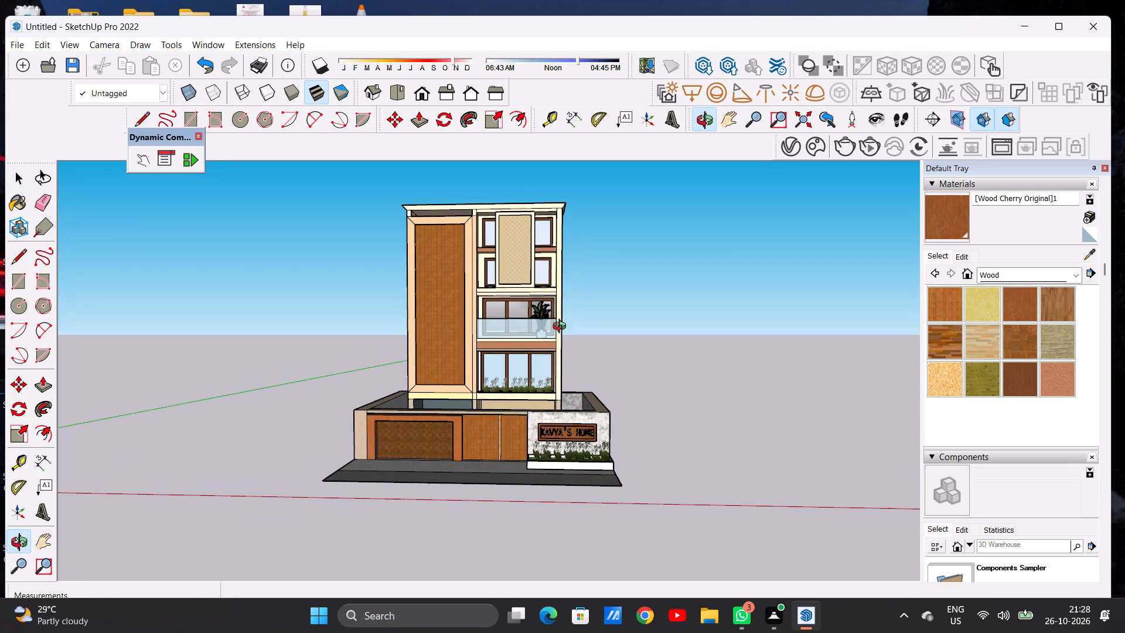
middle_click_drag(562, 328, 567, 314)
scroll(523, 383, "down", 4)
scroll(537, 281, "up", 2)
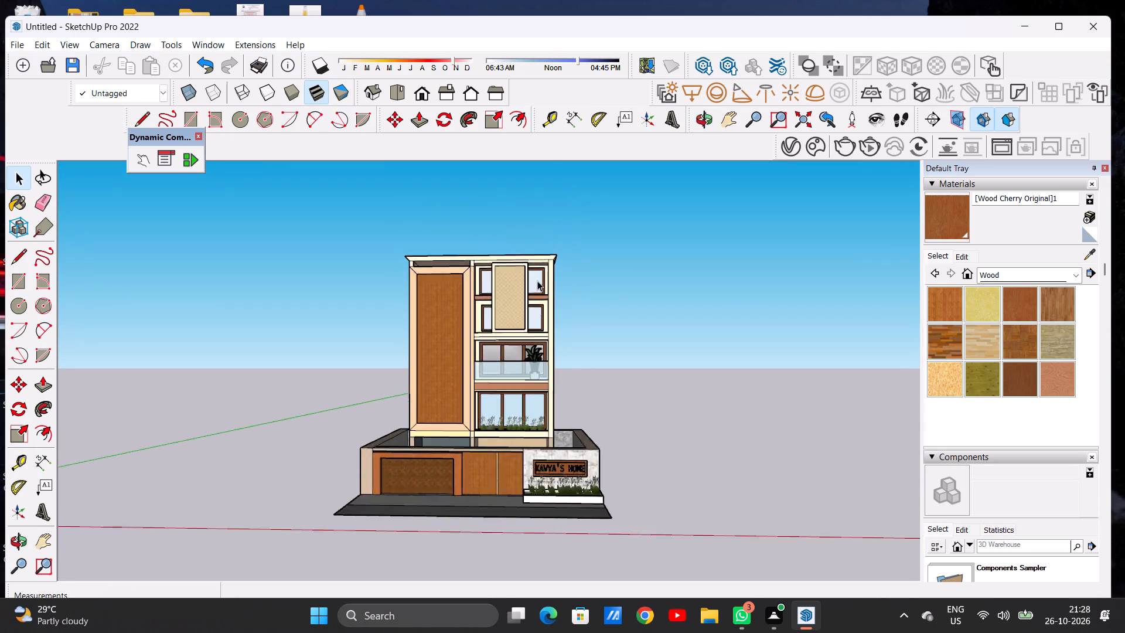
scroll(537, 281, "up", 2)
scroll(538, 281, "down", 1)
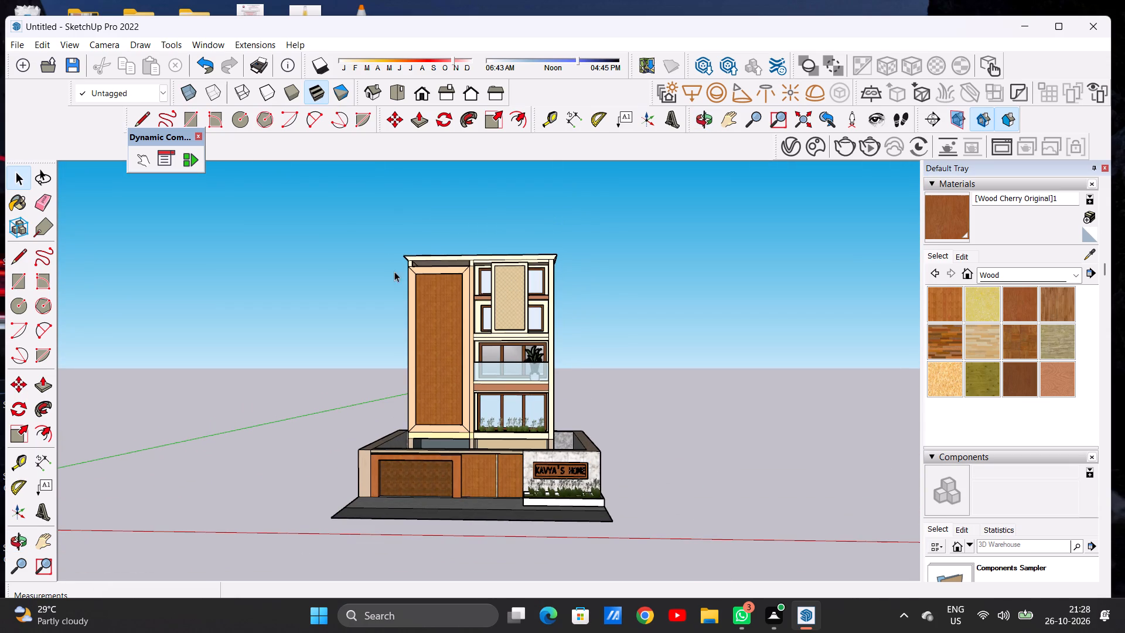
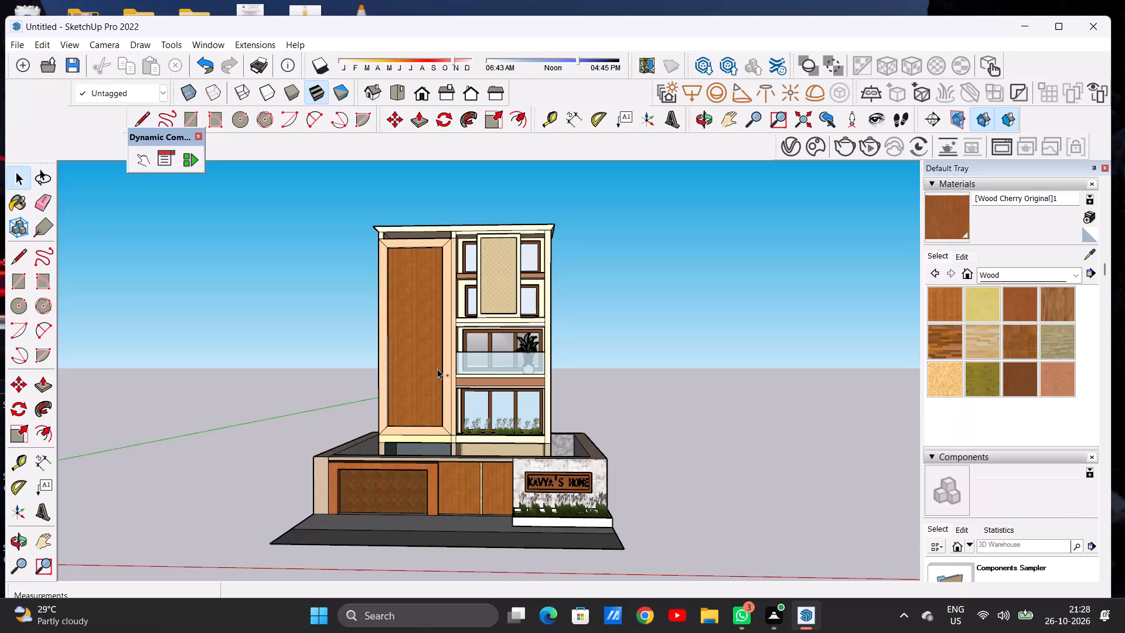
Save the villa model as a SketchUp file named JAYANTH in the Documents folder.
key("ctrl+s")
key("BackSpace")
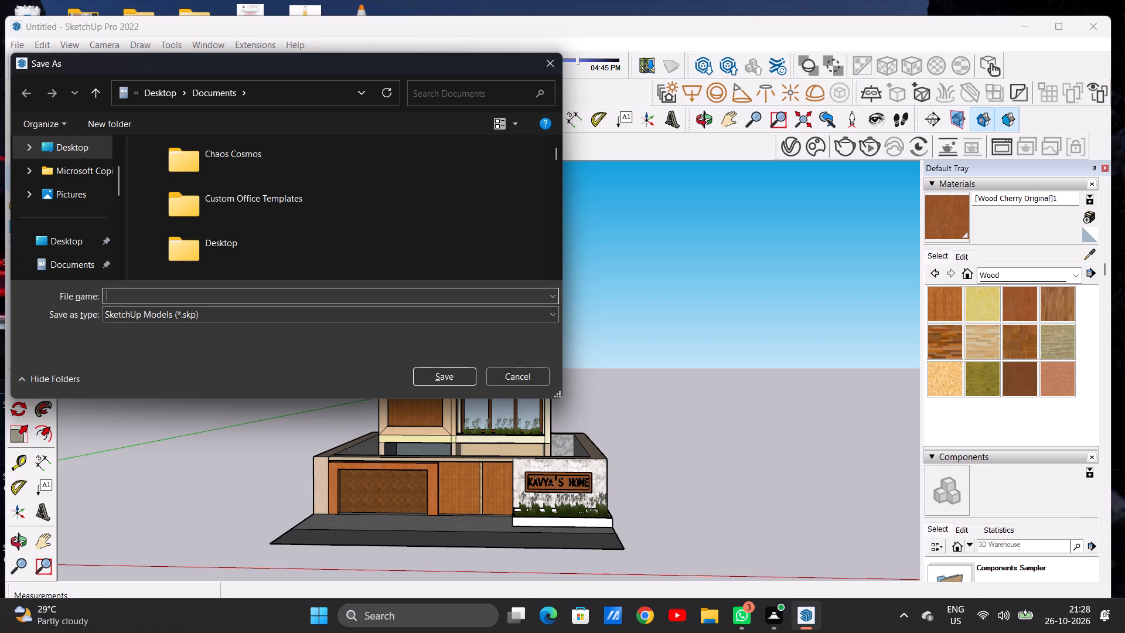
type("JAY")
key("a")
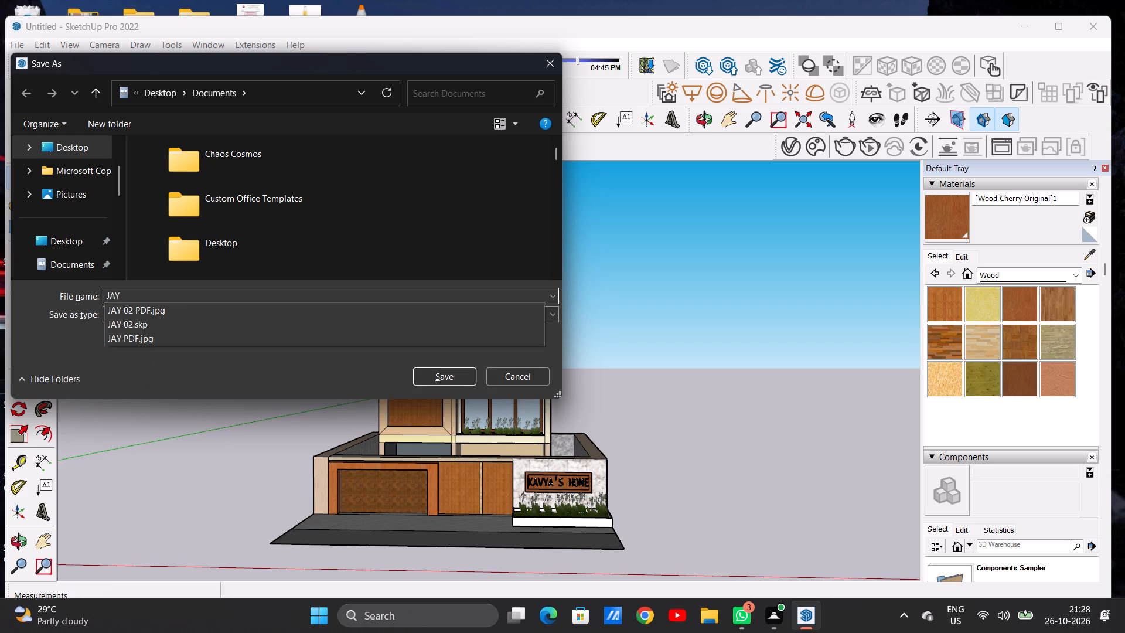
type("NTH")
key("space")
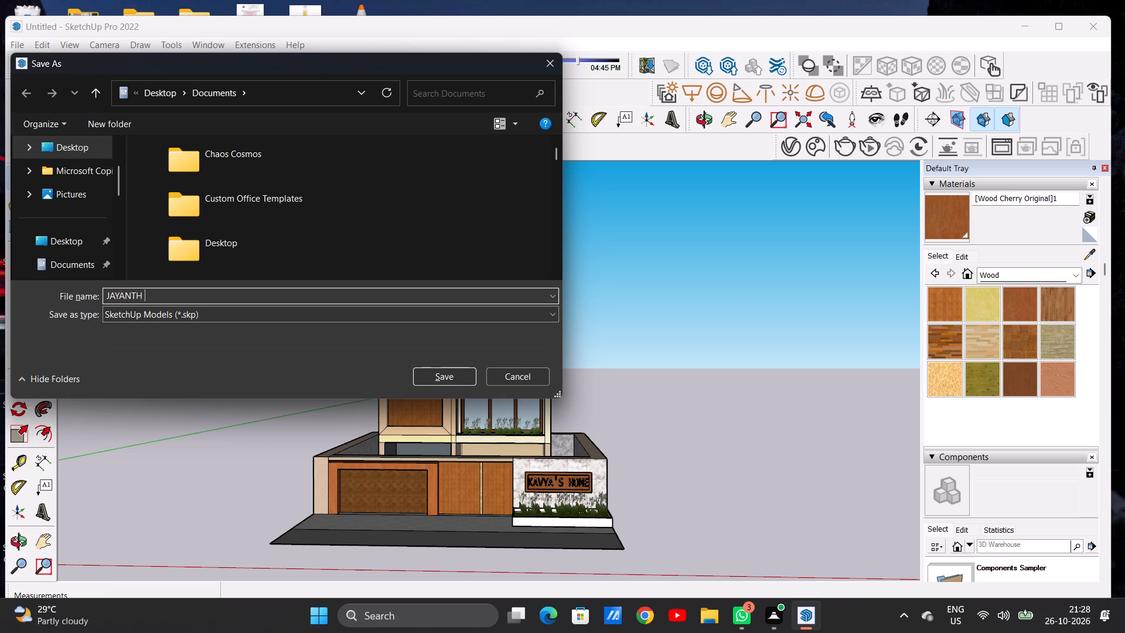
left_click(440, 375)
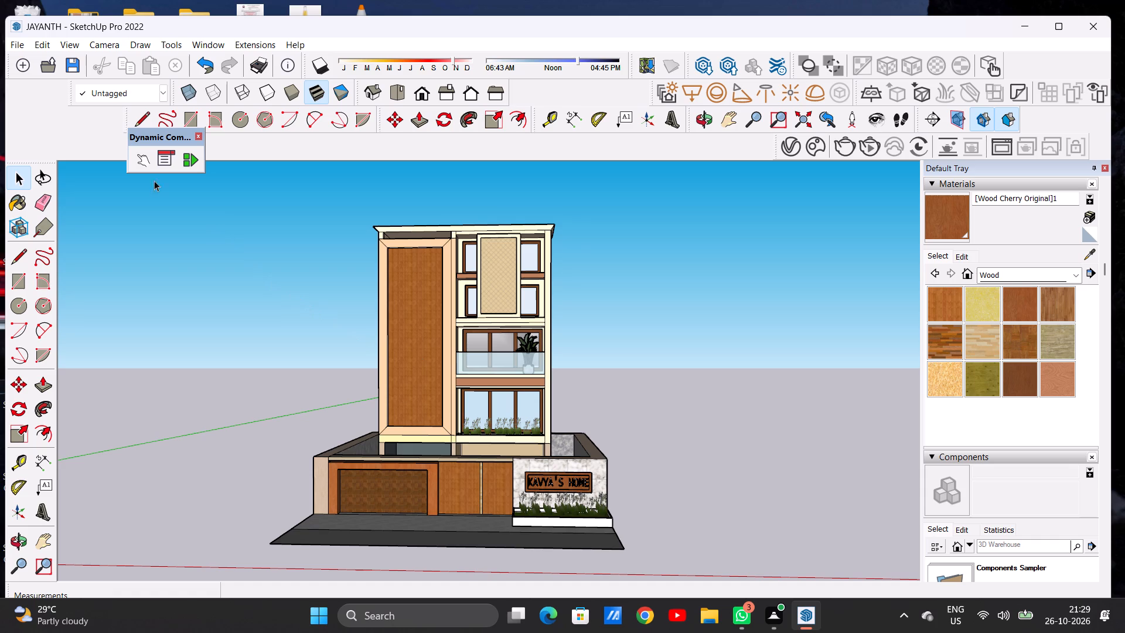
Export the current front view as a 2D JPEG image named JAYANTH PDF in the Downloads folder.
left_click(19, 44)
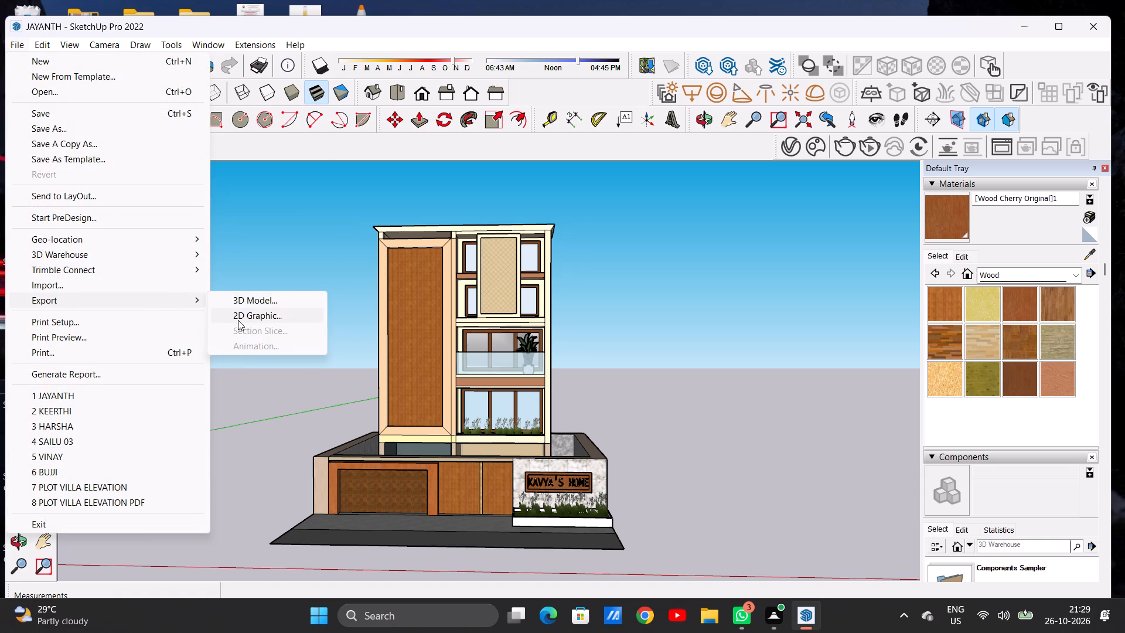
left_click(238, 320)
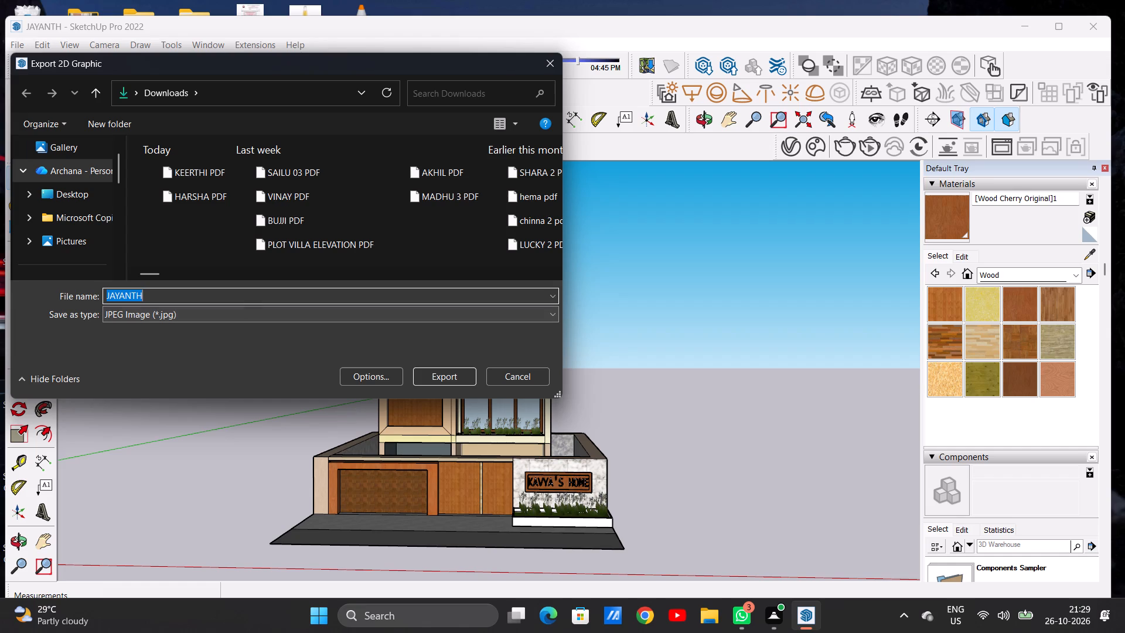
left_click(246, 291)
key("space")
type("PDF")
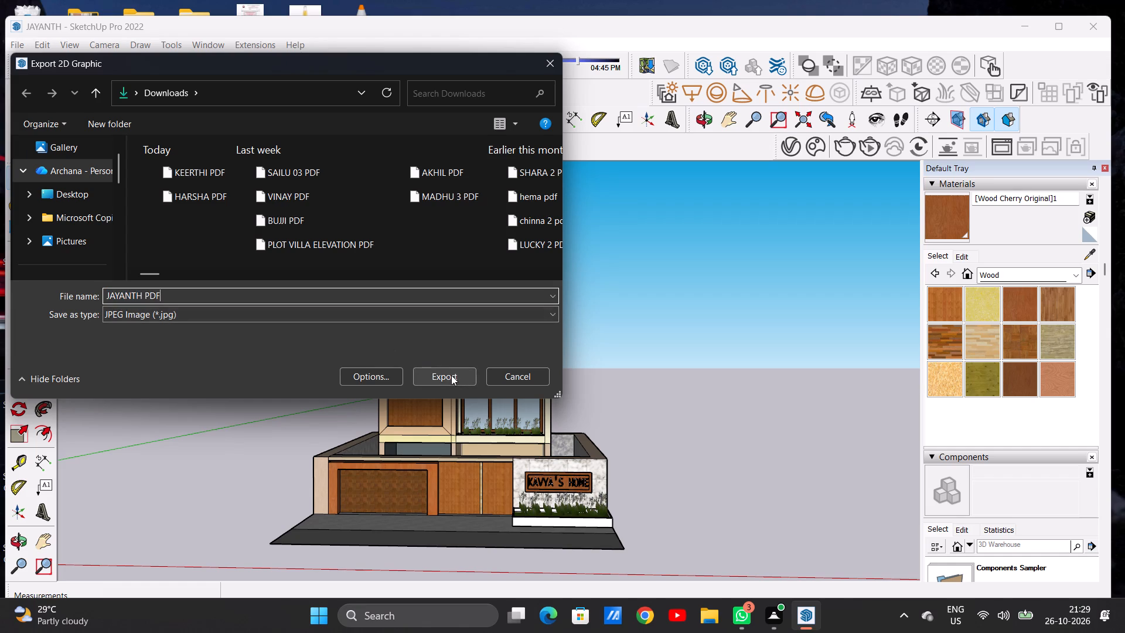
left_click(449, 375)
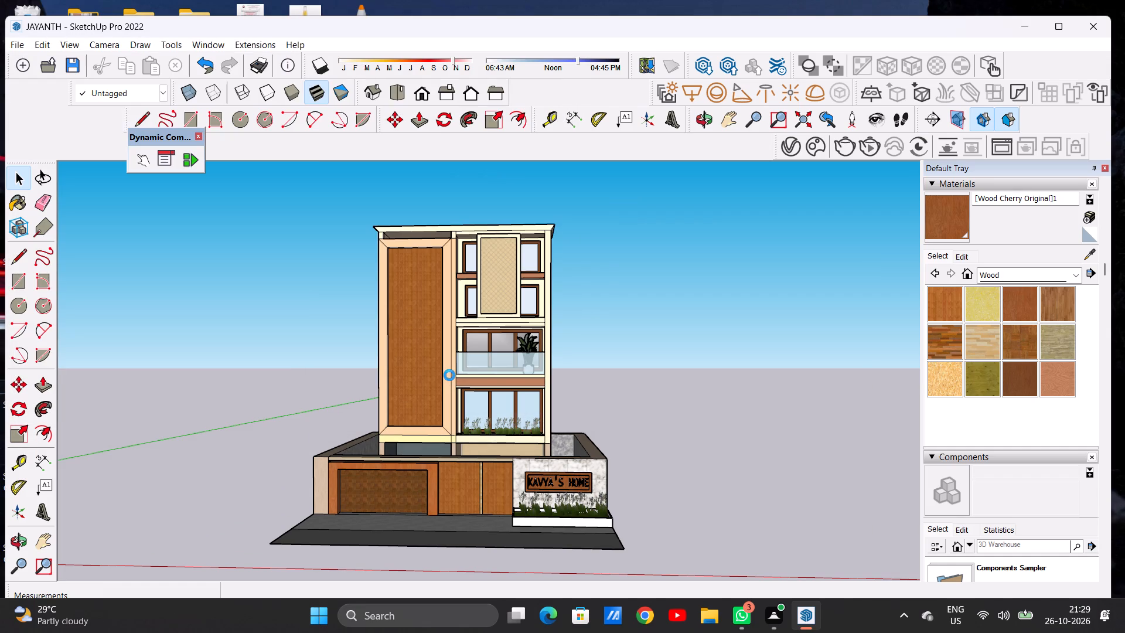